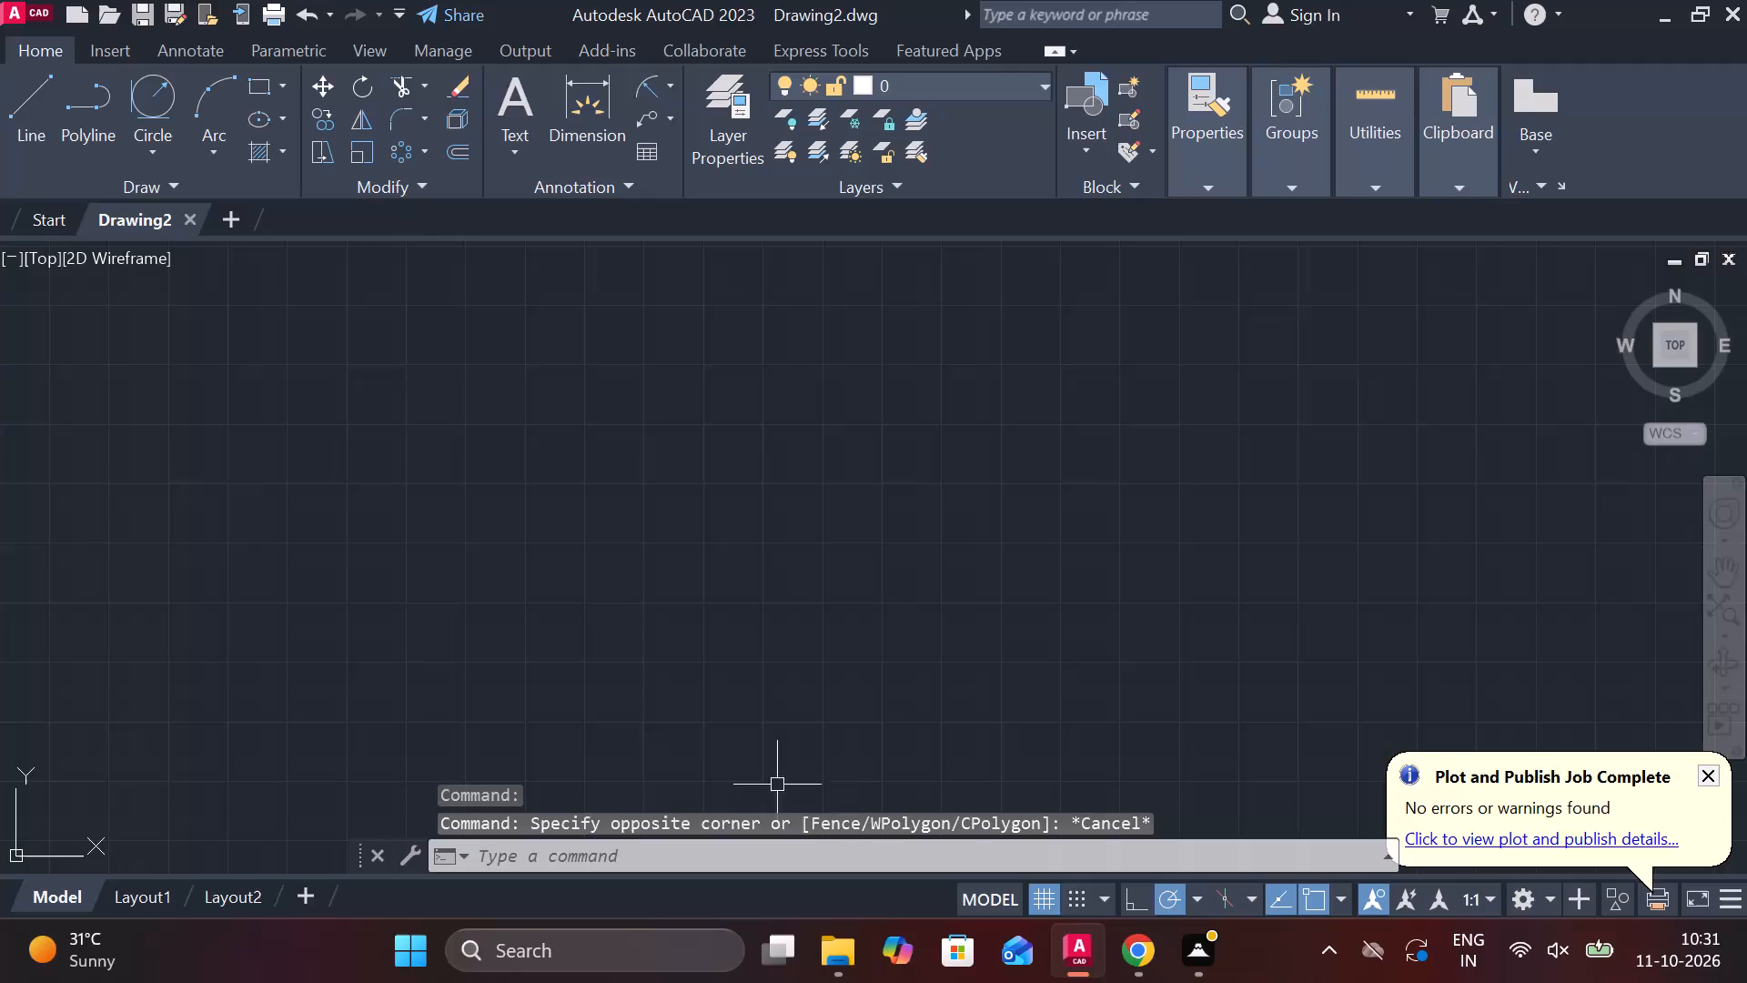
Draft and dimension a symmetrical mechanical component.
Turn on command log file recording with LOGFILEON.
click(773, 849)
text(LOG)
click(541, 652)
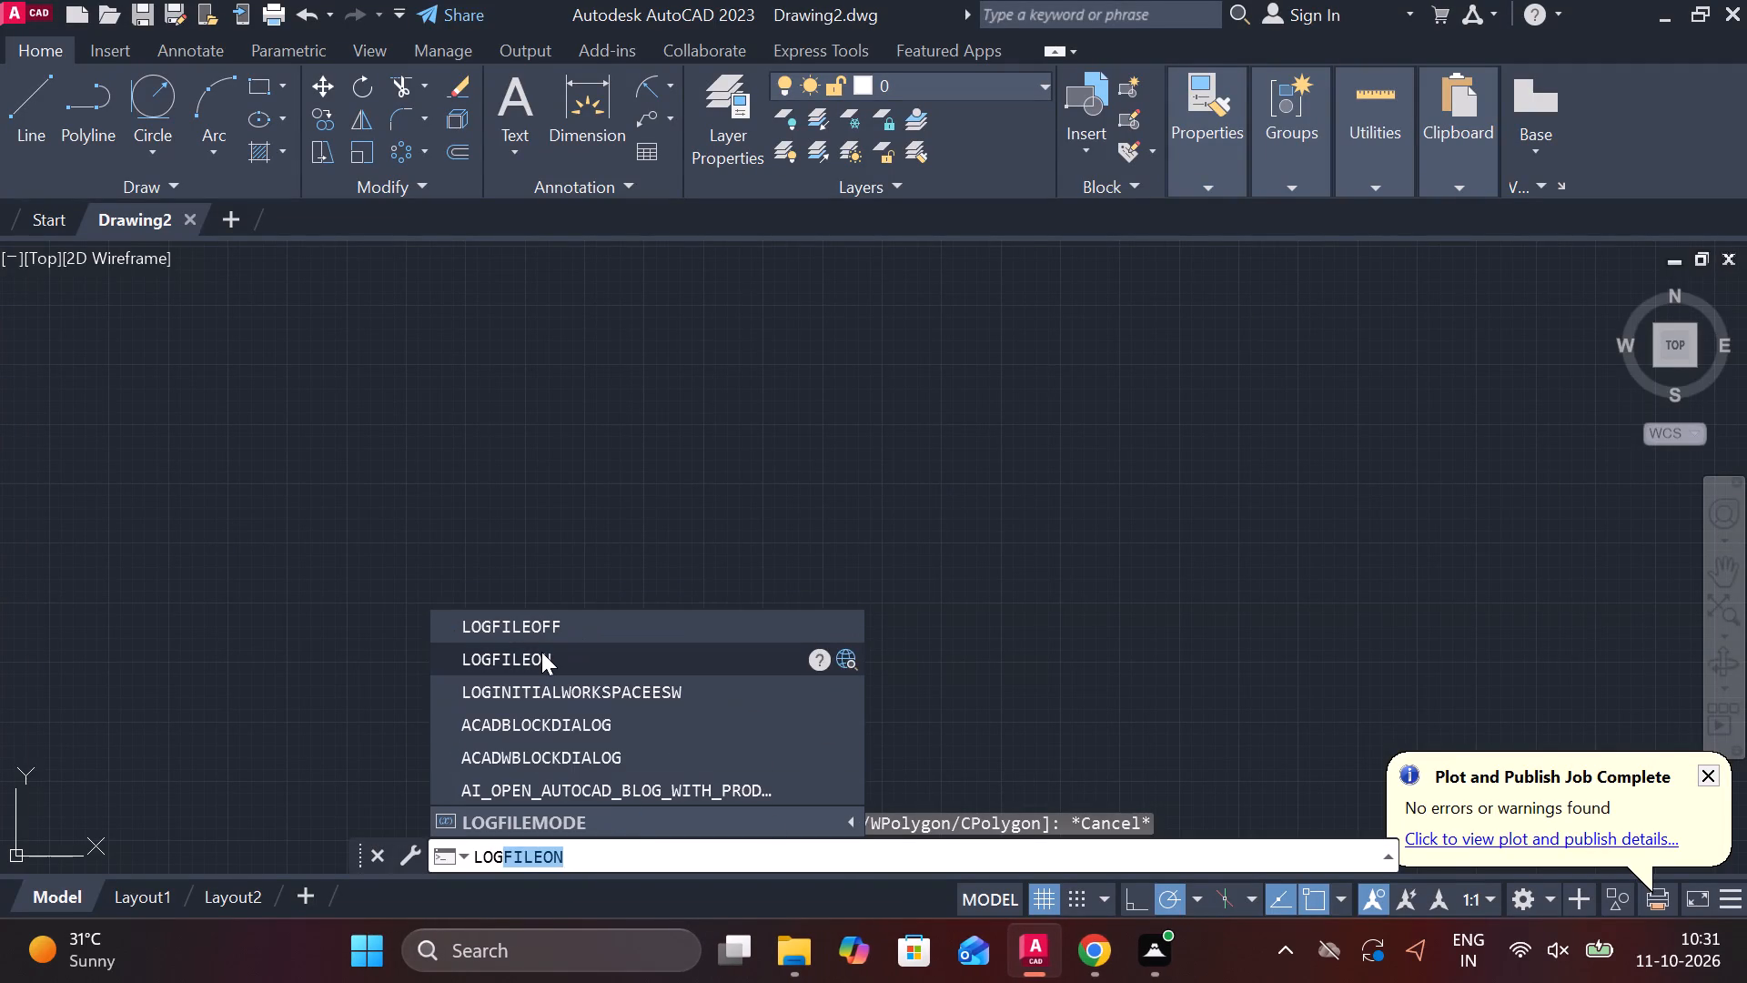
Set the model space limits from lower-left corner 0,0 to upper-right corner 297,210.
text(LIMITS)
click(747, 644)
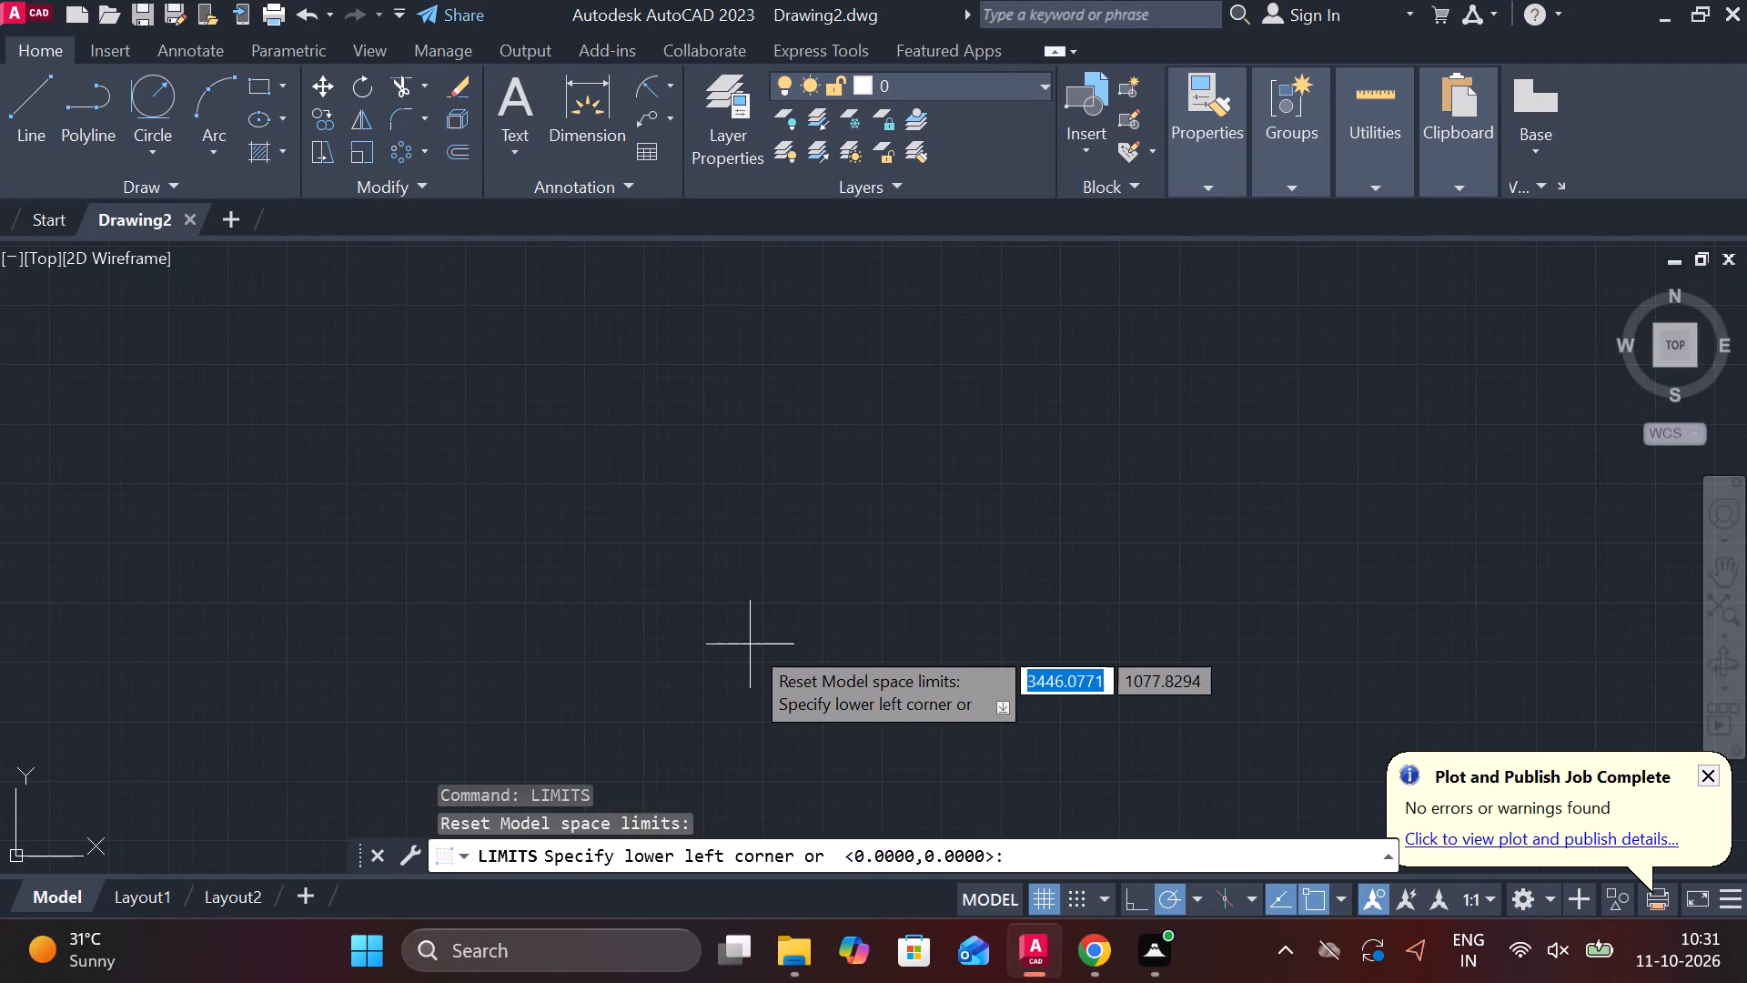
text(0,0)
key(Return)
text(297,)
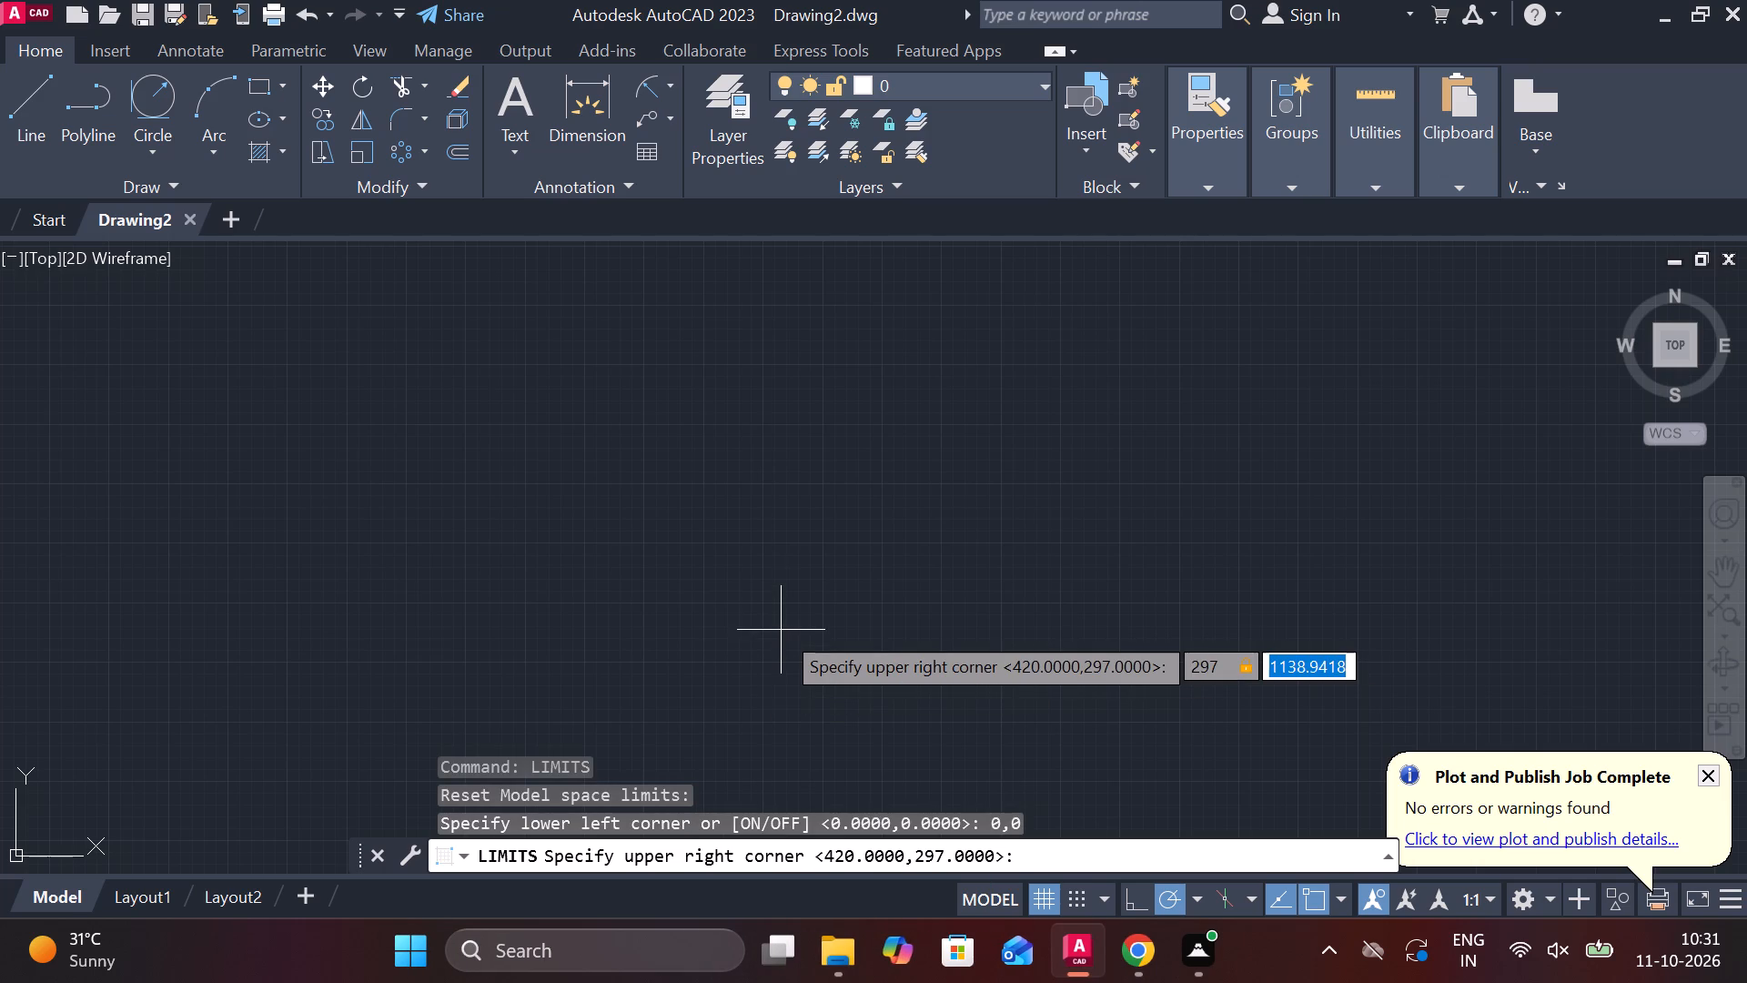
text(210)
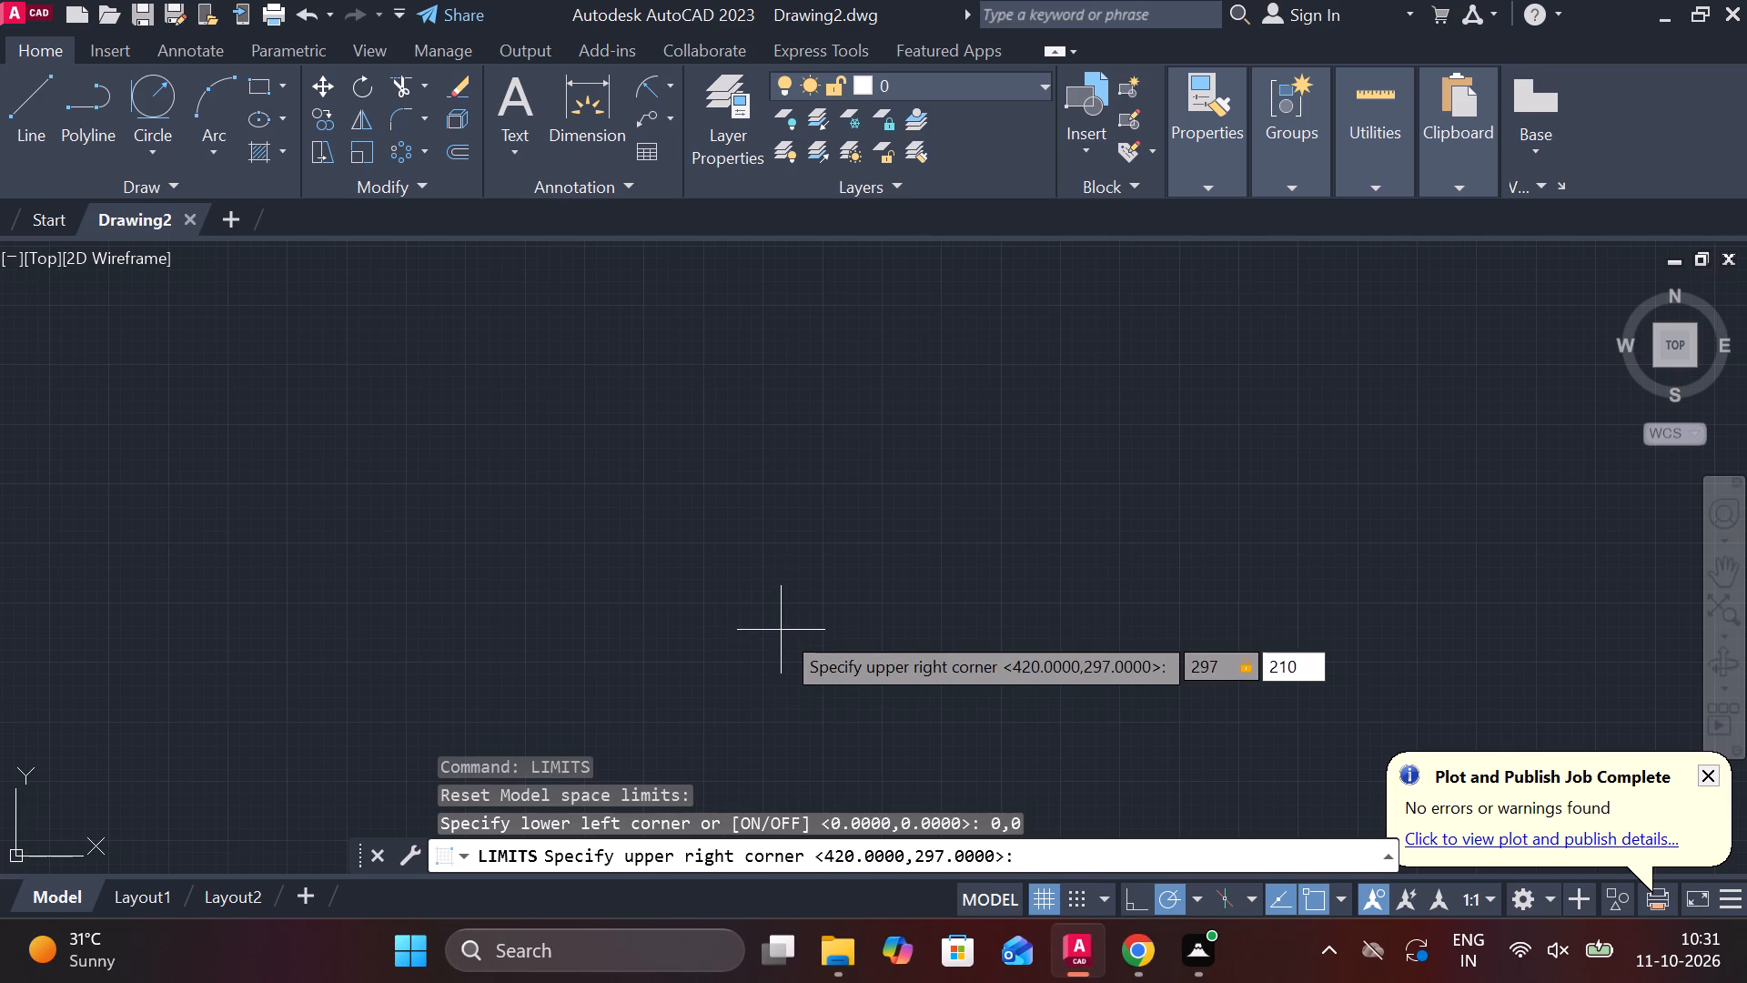
key(Return)
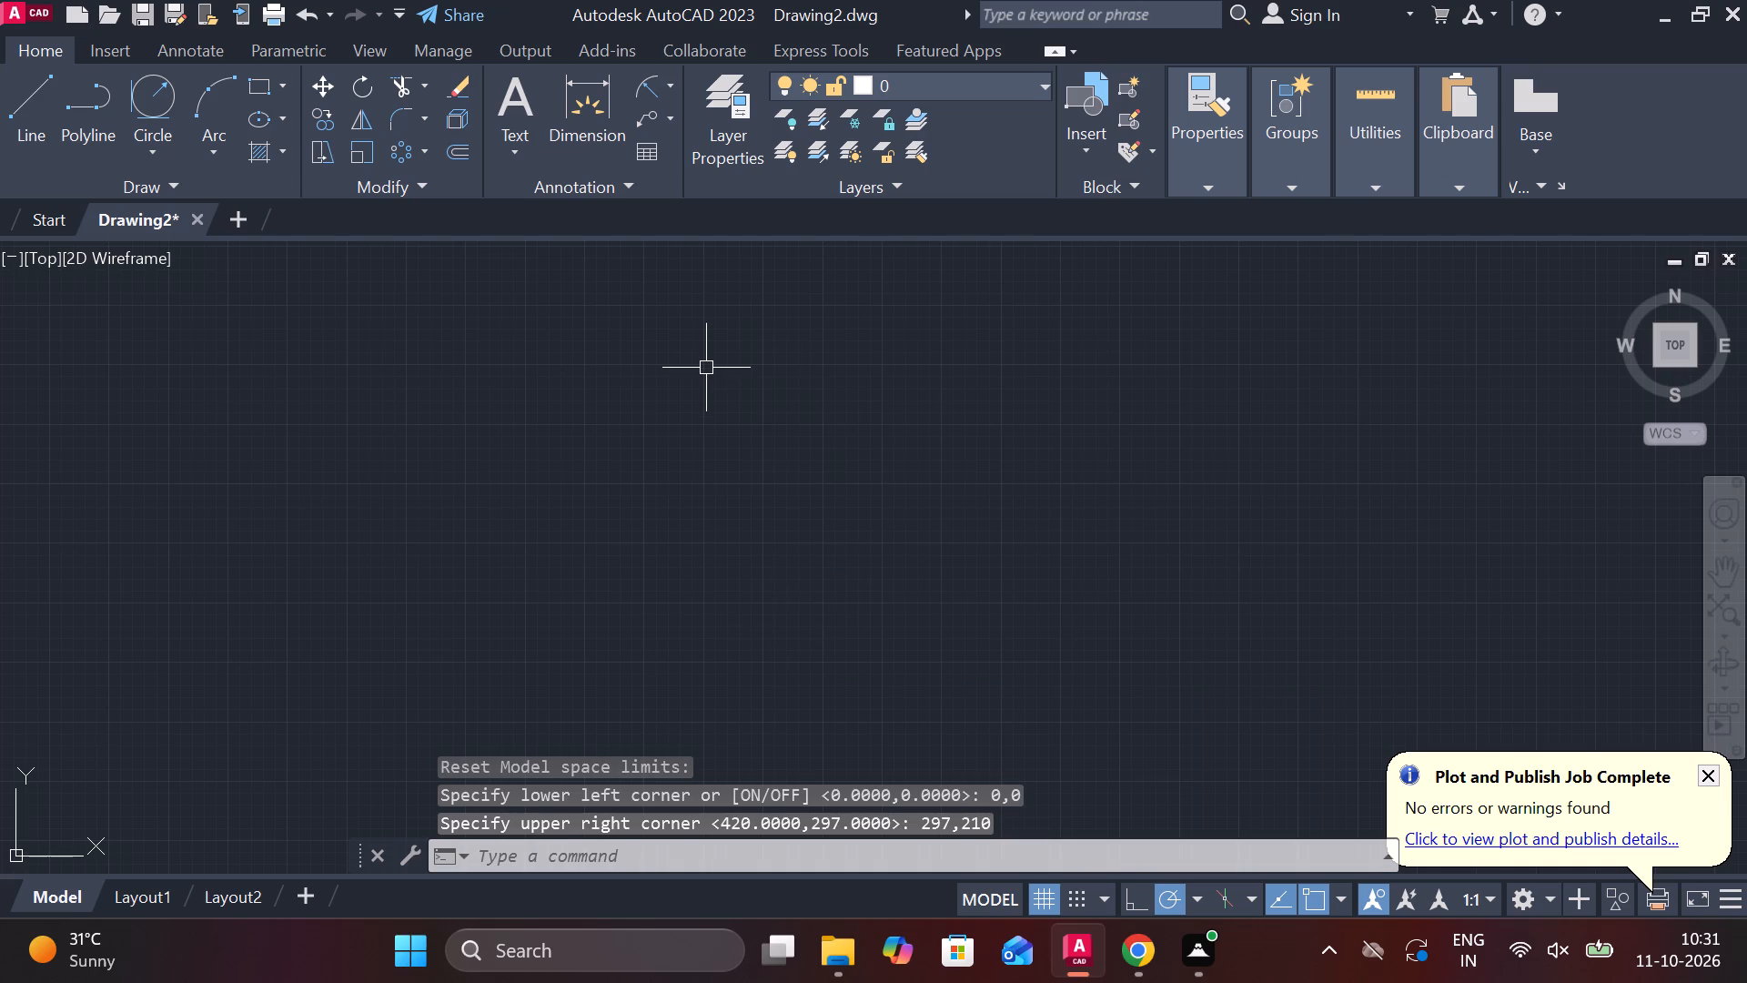
Move the UCS origin down and to the left of the world origin, about 965 units away at roughly 196°.
key(z)
key(Return)
key(e)
key(Return)
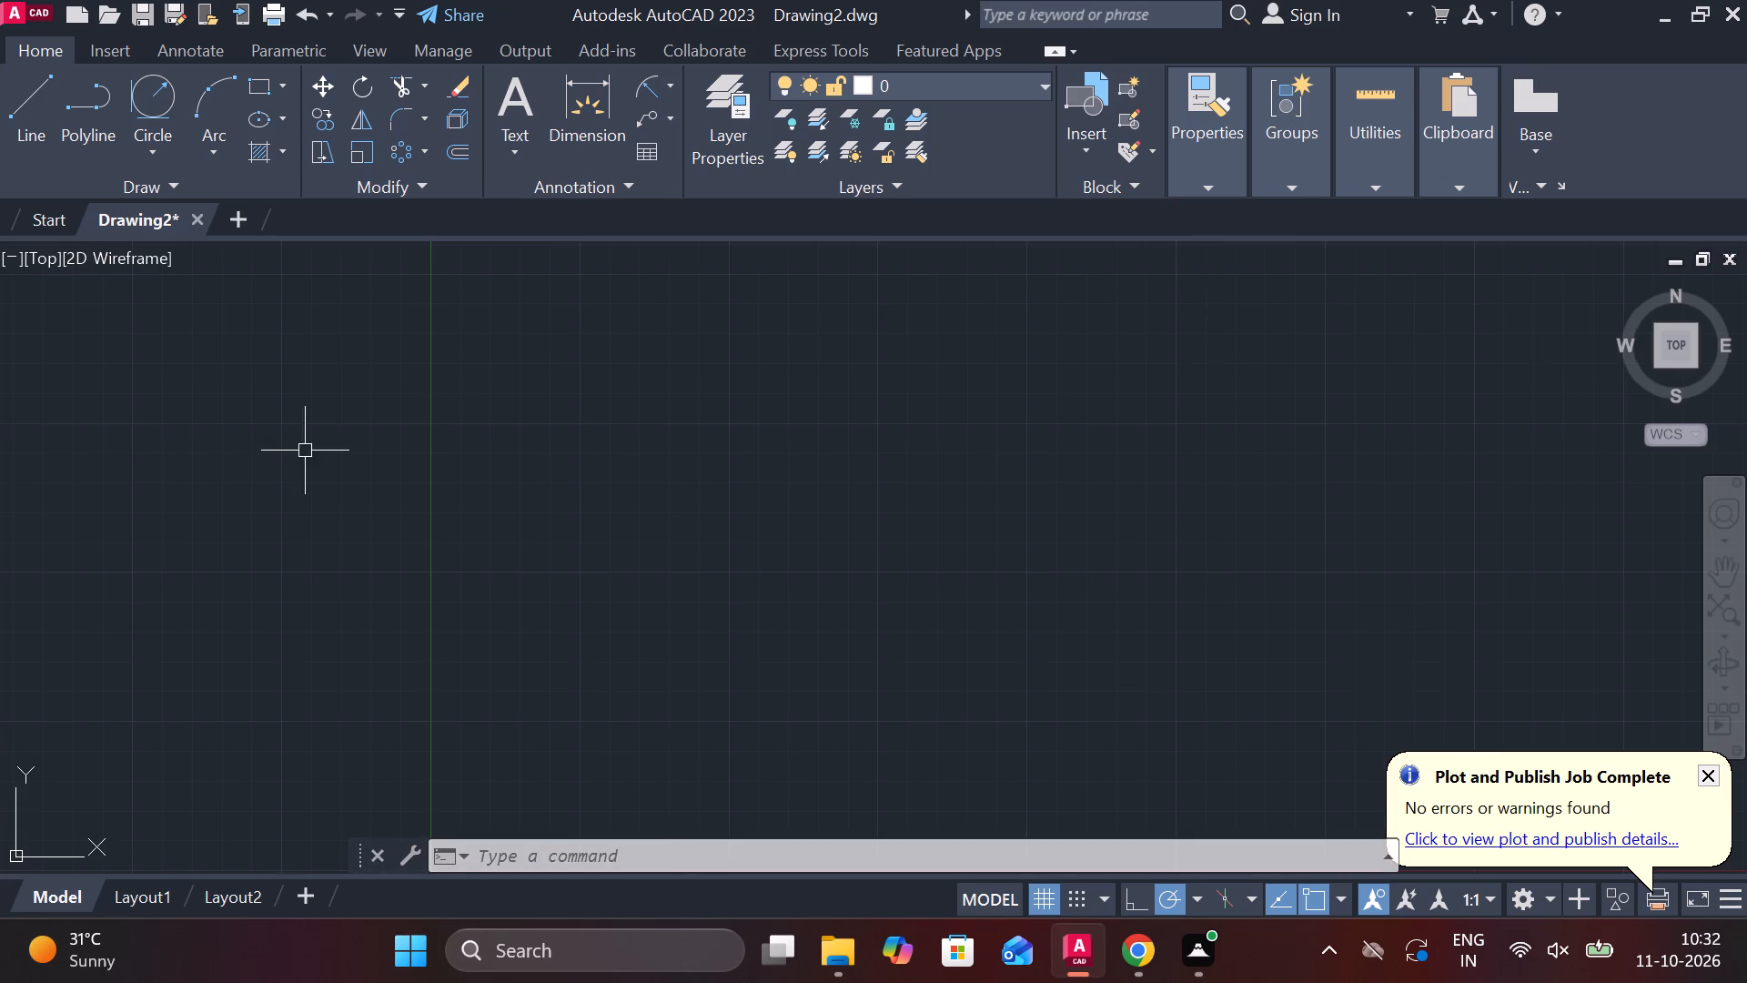
scroll(800, 565, down, 3)
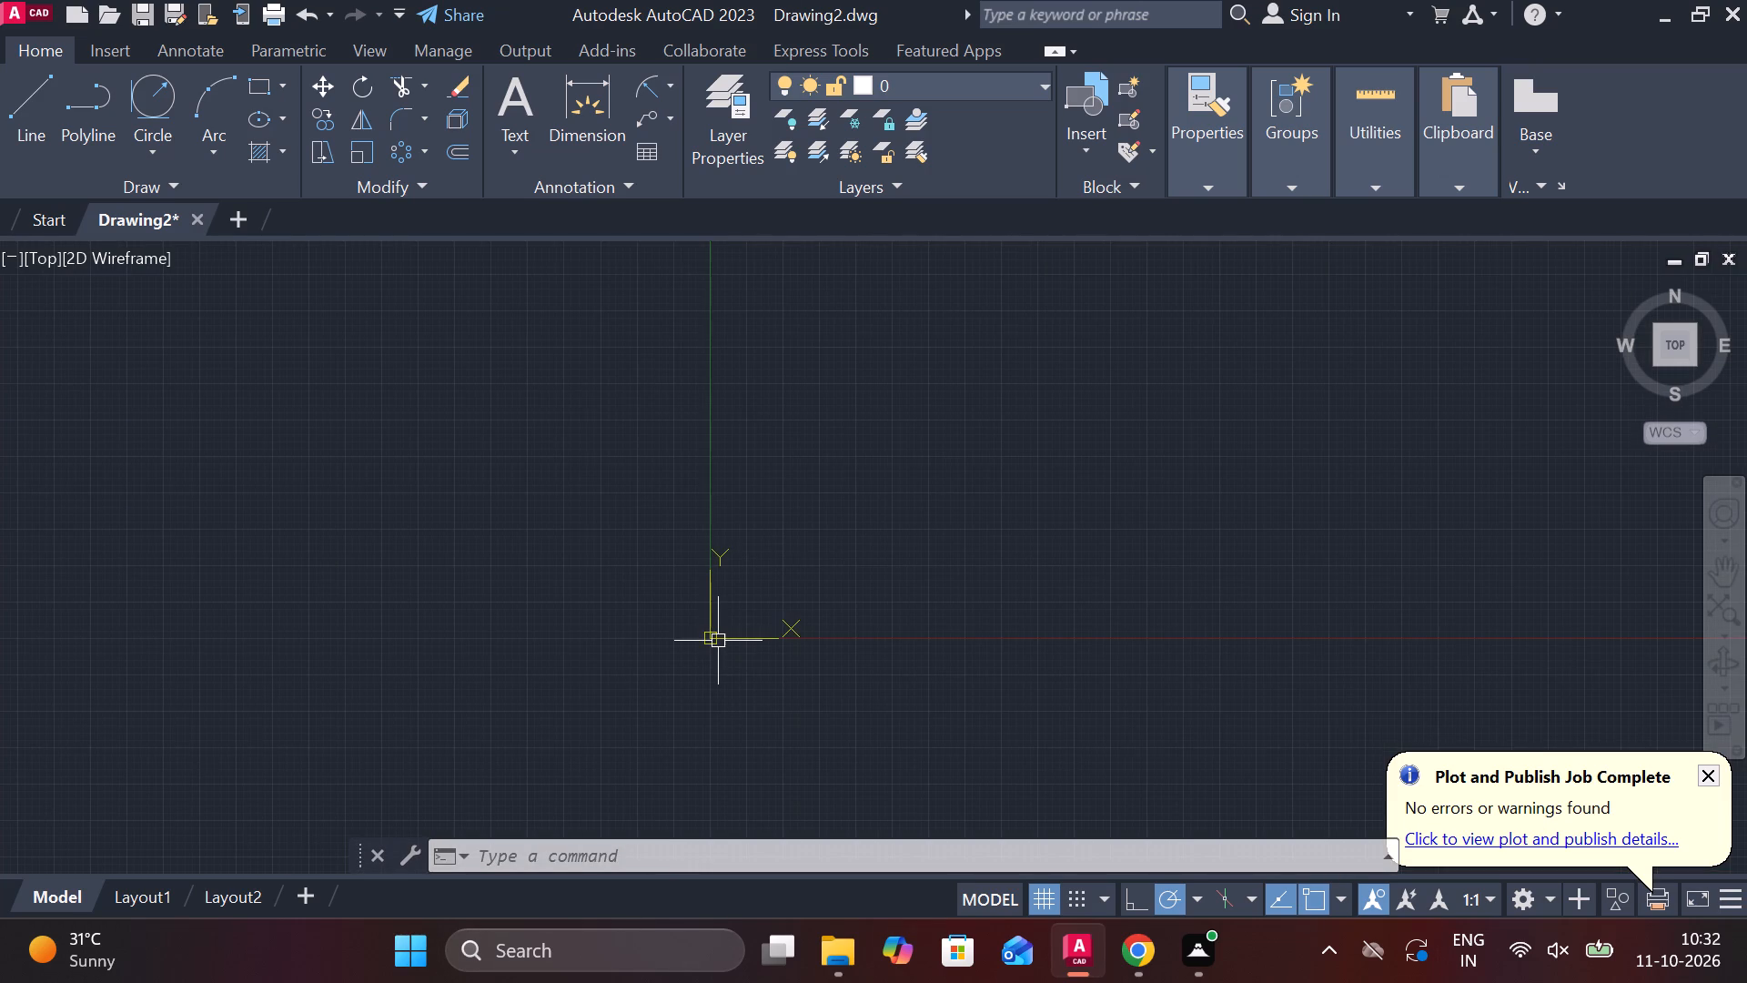
click(712, 640)
click(712, 640)
click(41, 842)
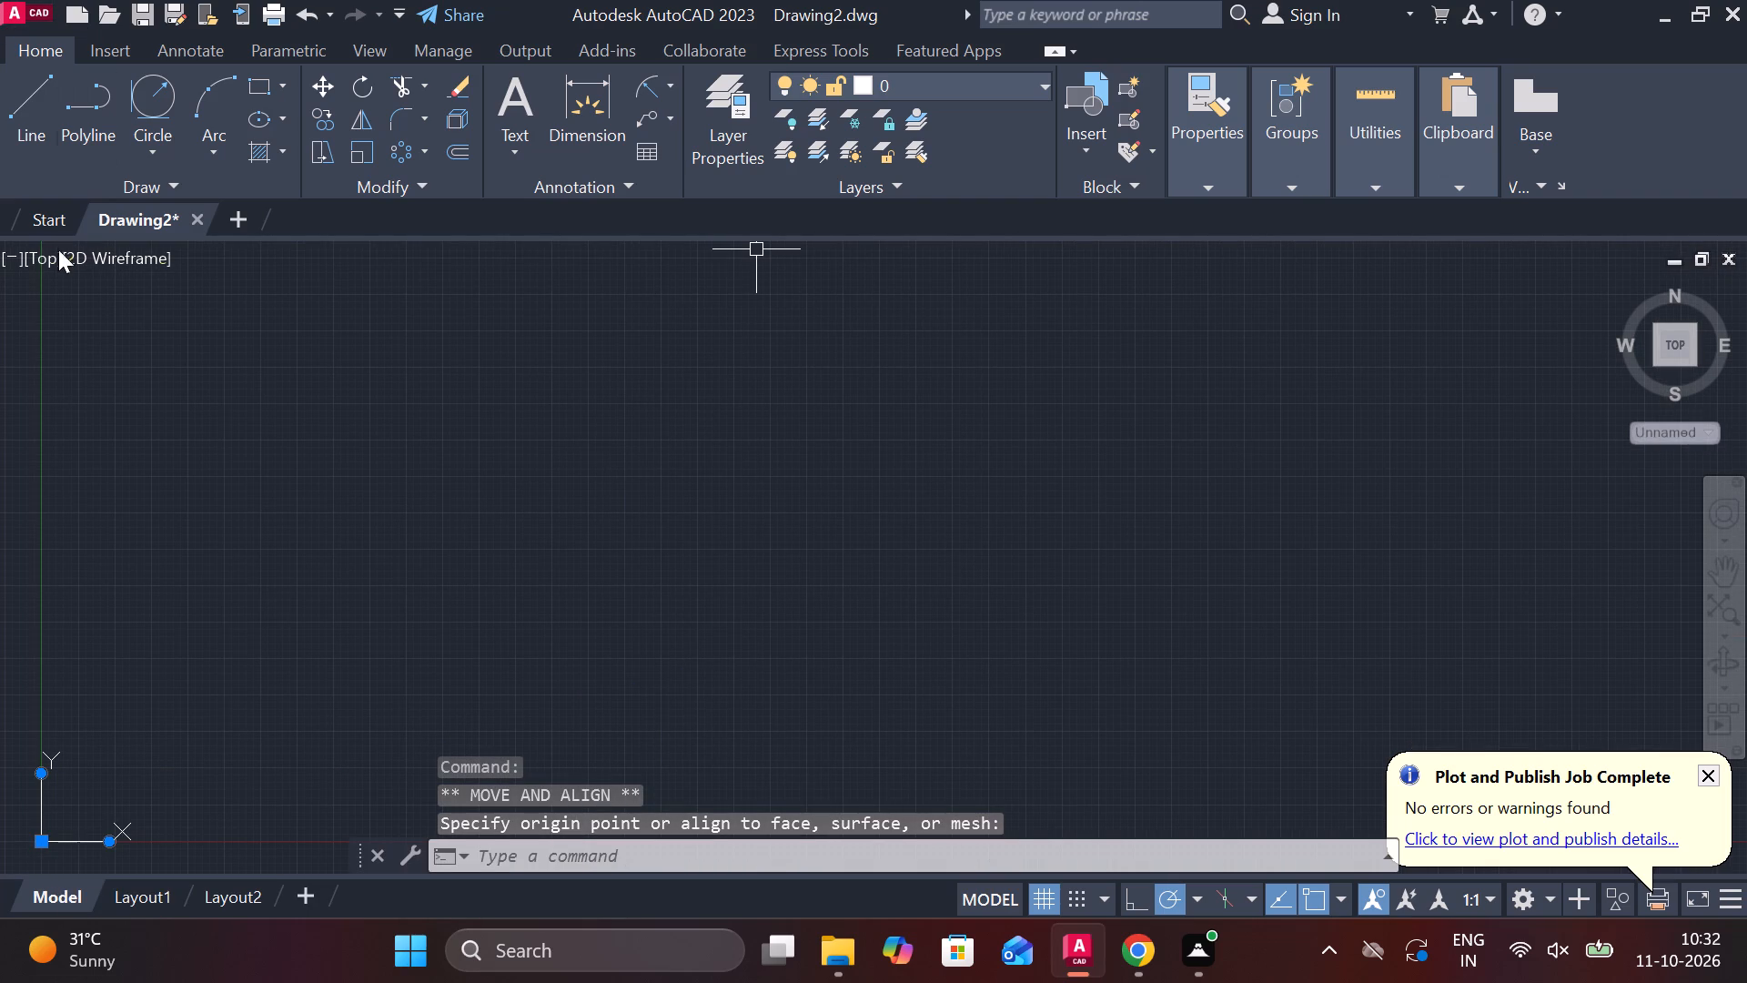
Draw a closed rectangle of four lines in open space, 60 wide and 75 high, starting from its lower-left corner.
click(26, 121)
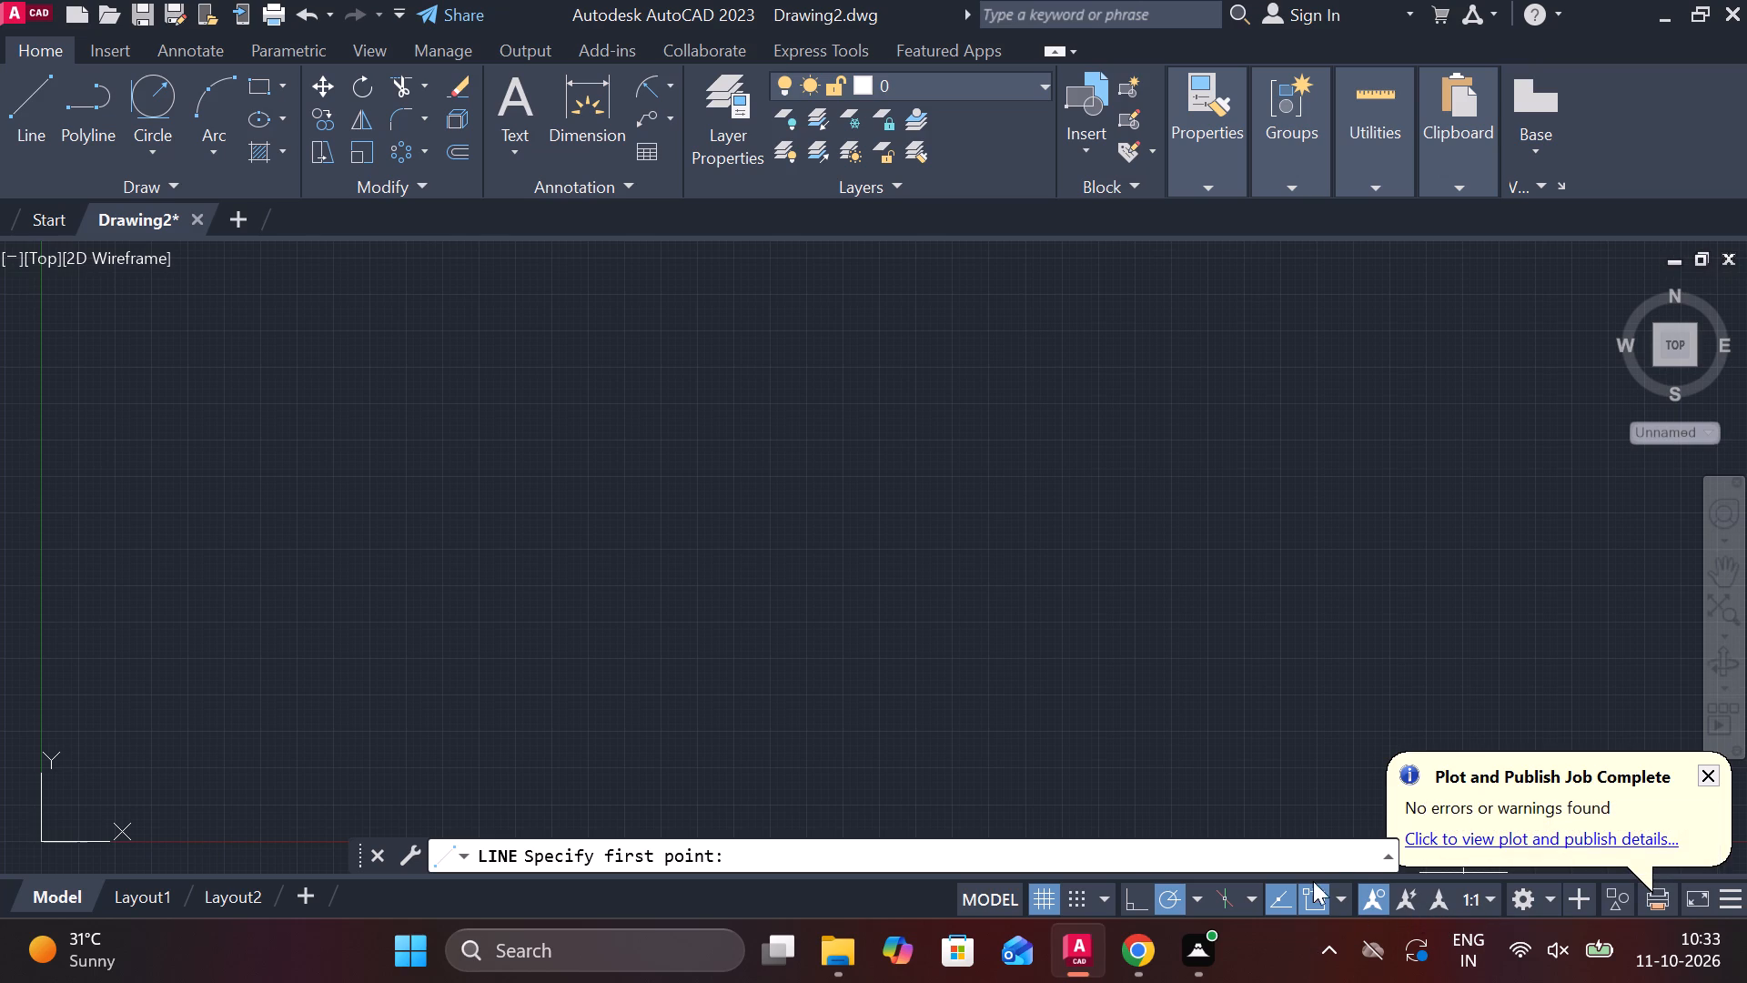
click(1384, 857)
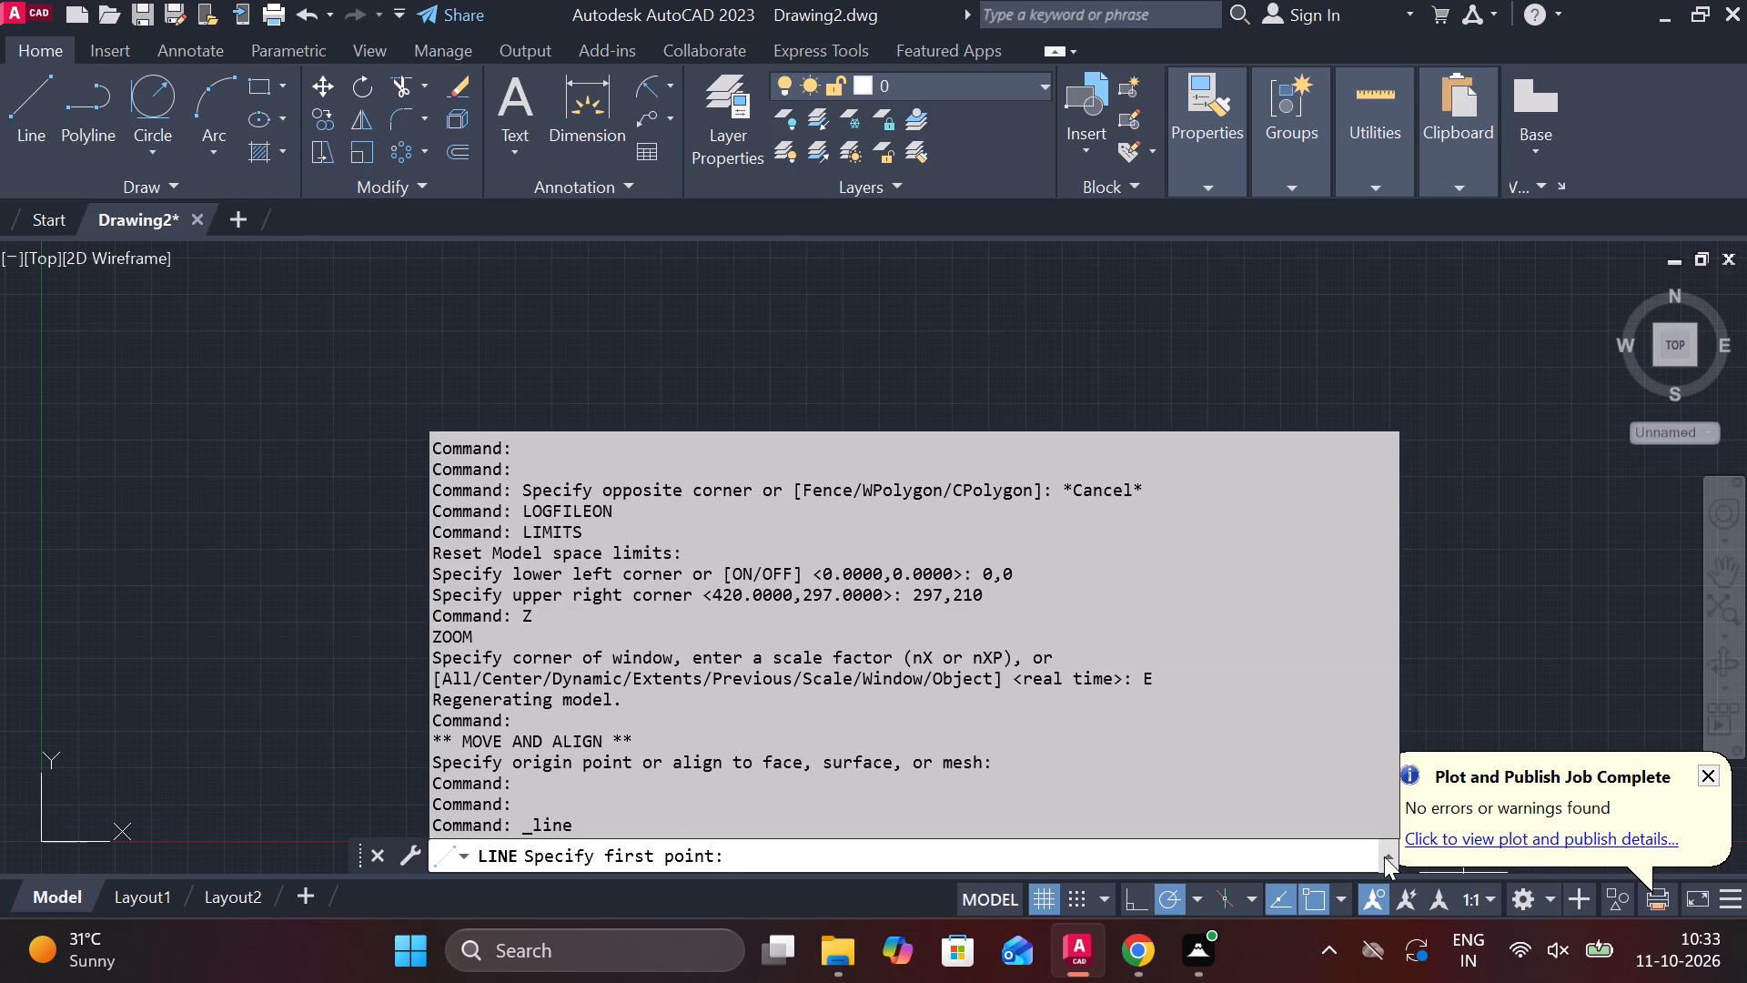
scroll(1281, 610, up, 4)
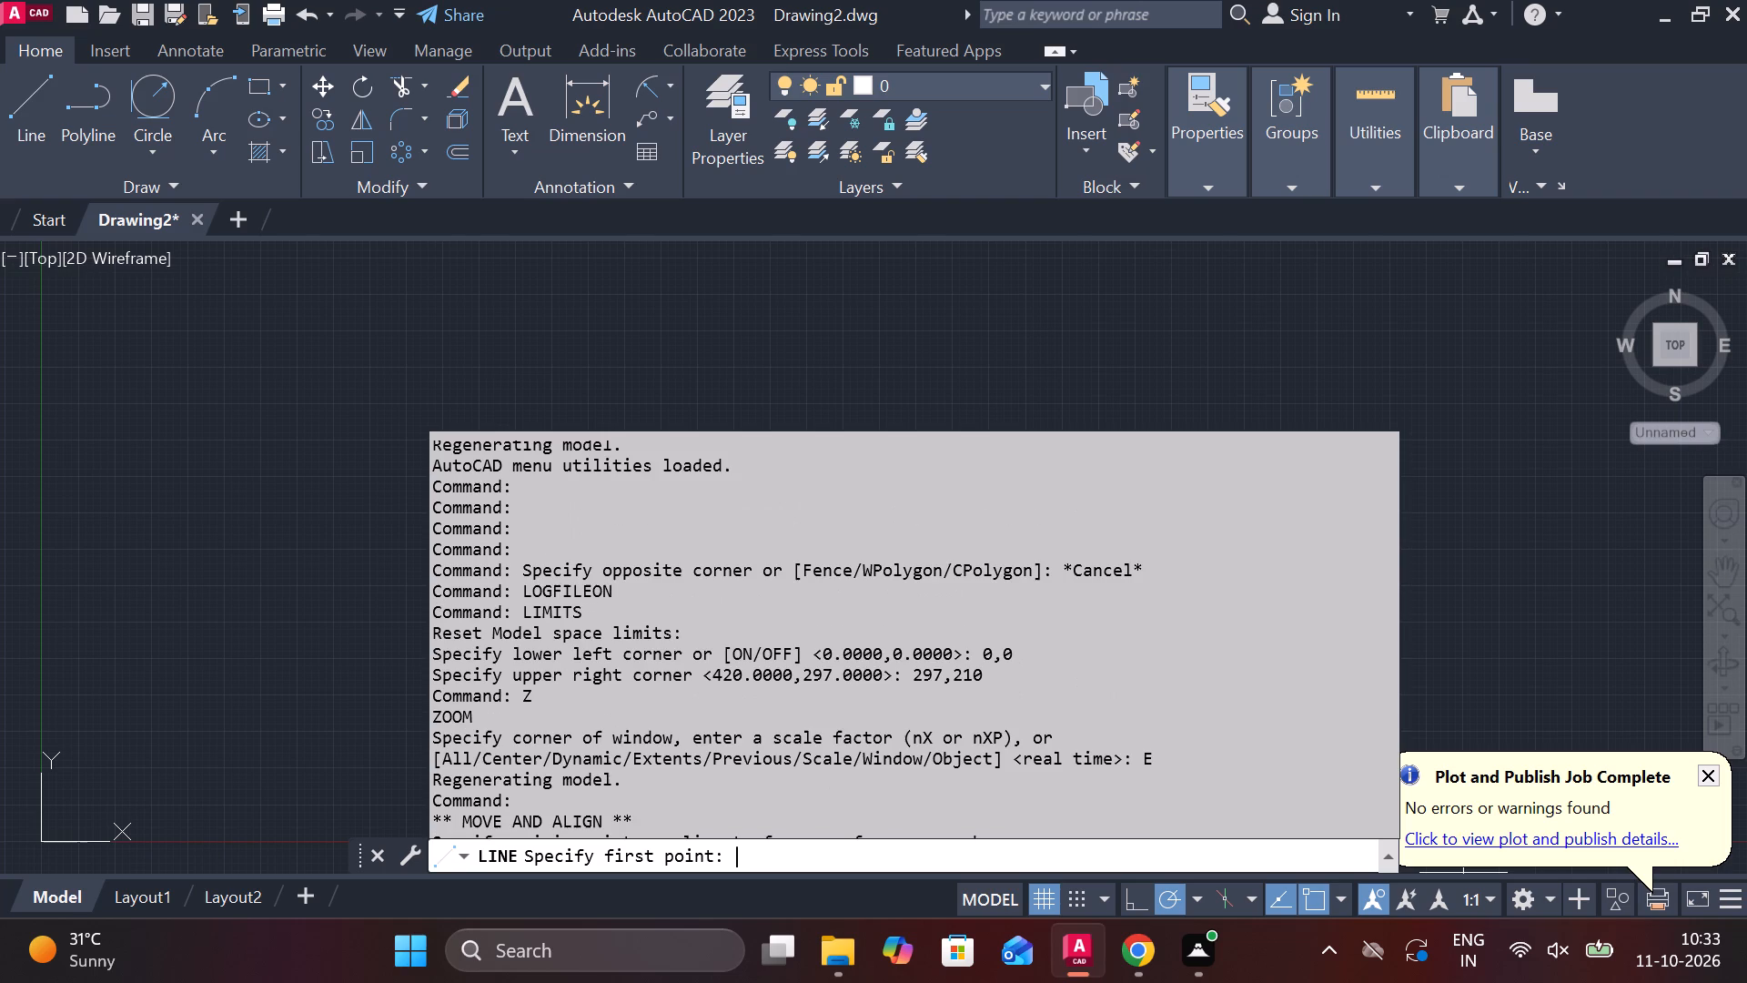
scroll(1281, 610, up, 2)
scroll(1281, 610, down, 5)
click(1498, 379)
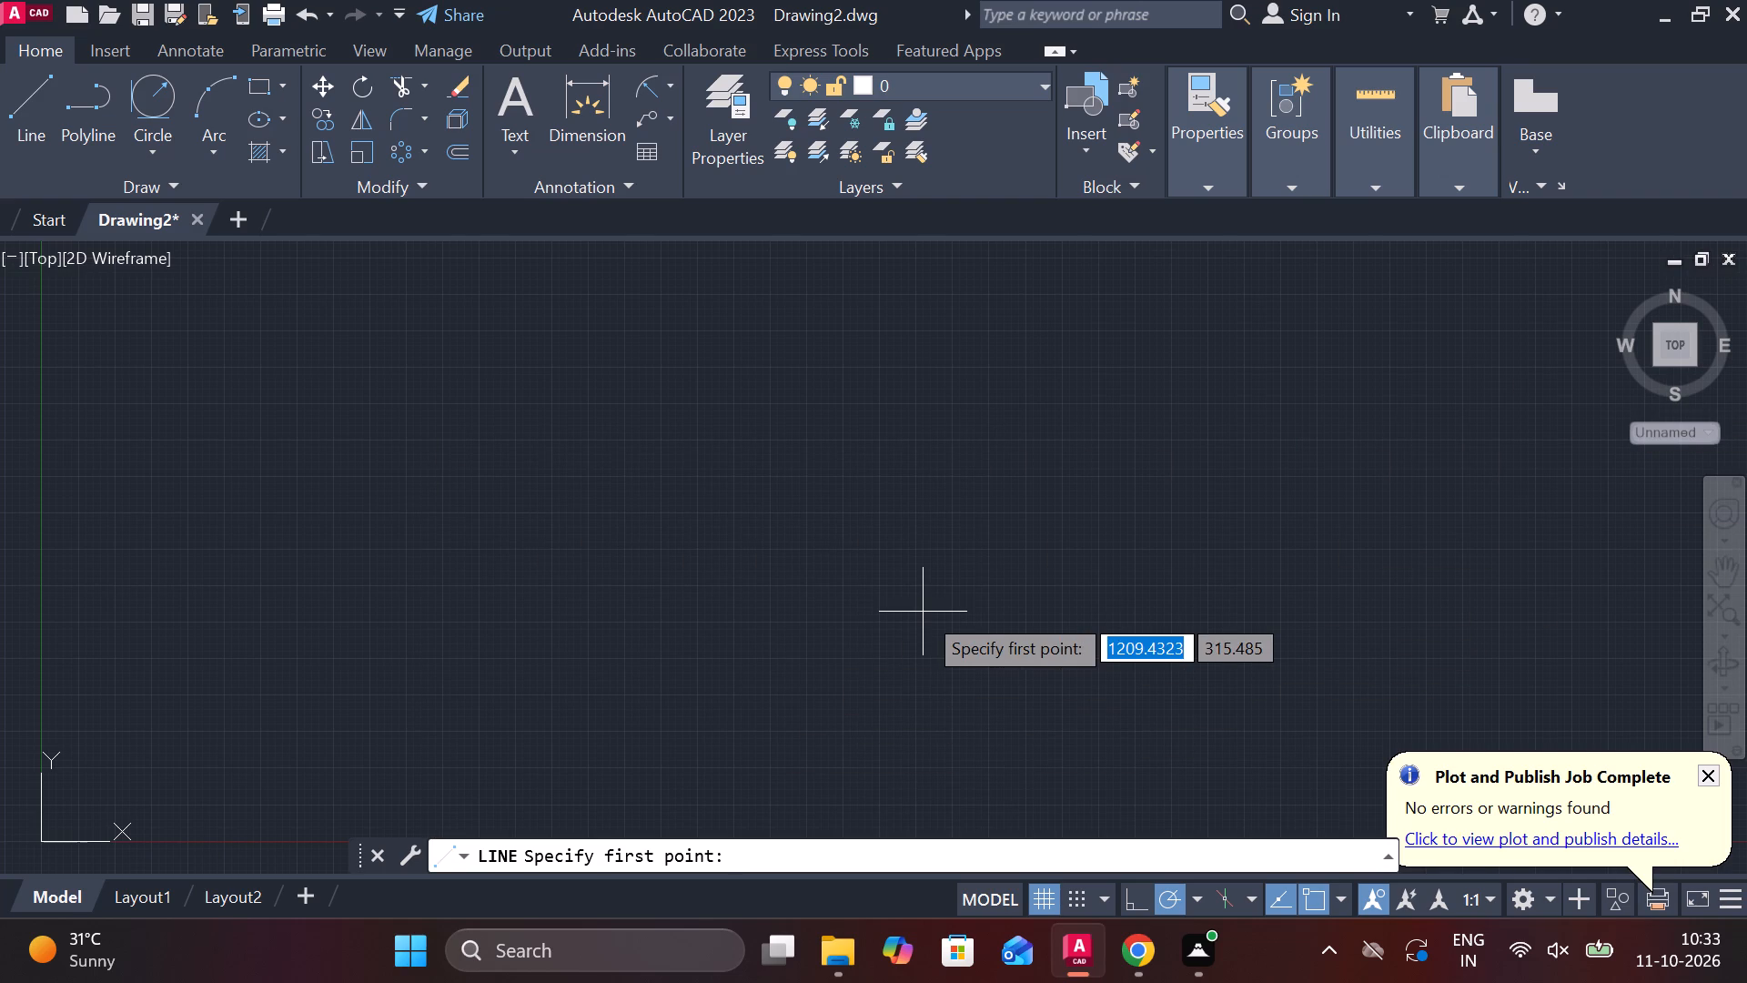
click(644, 509)
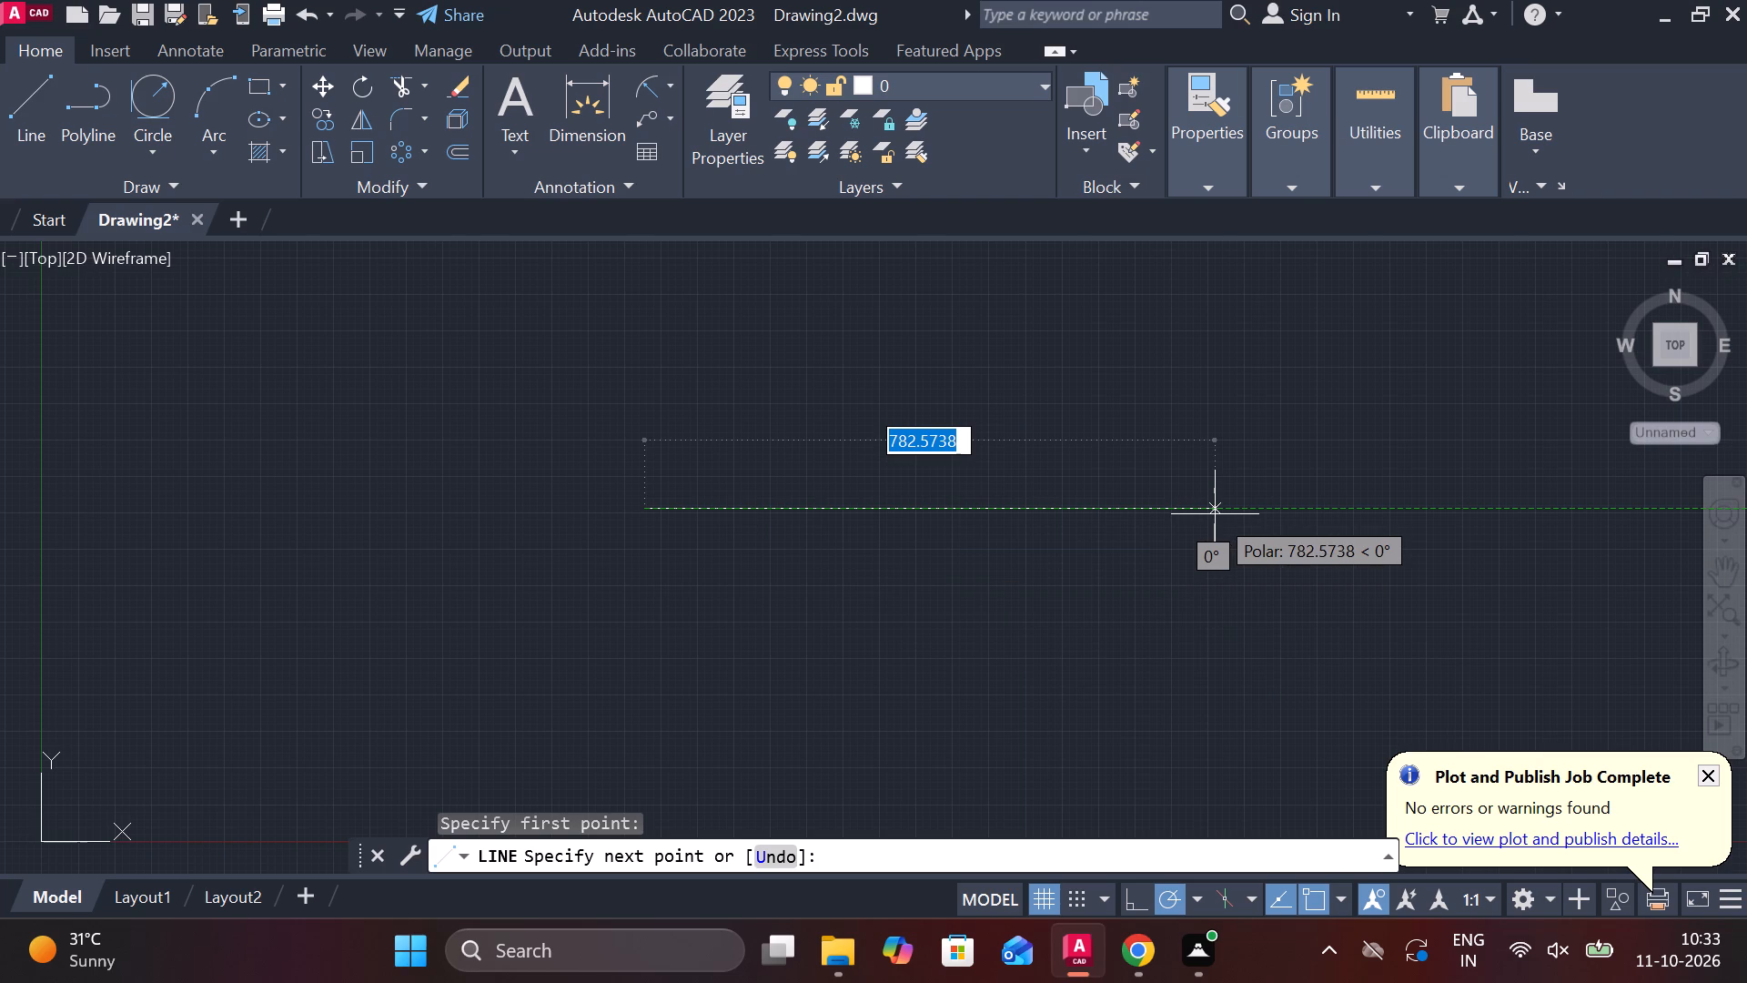
text(60)
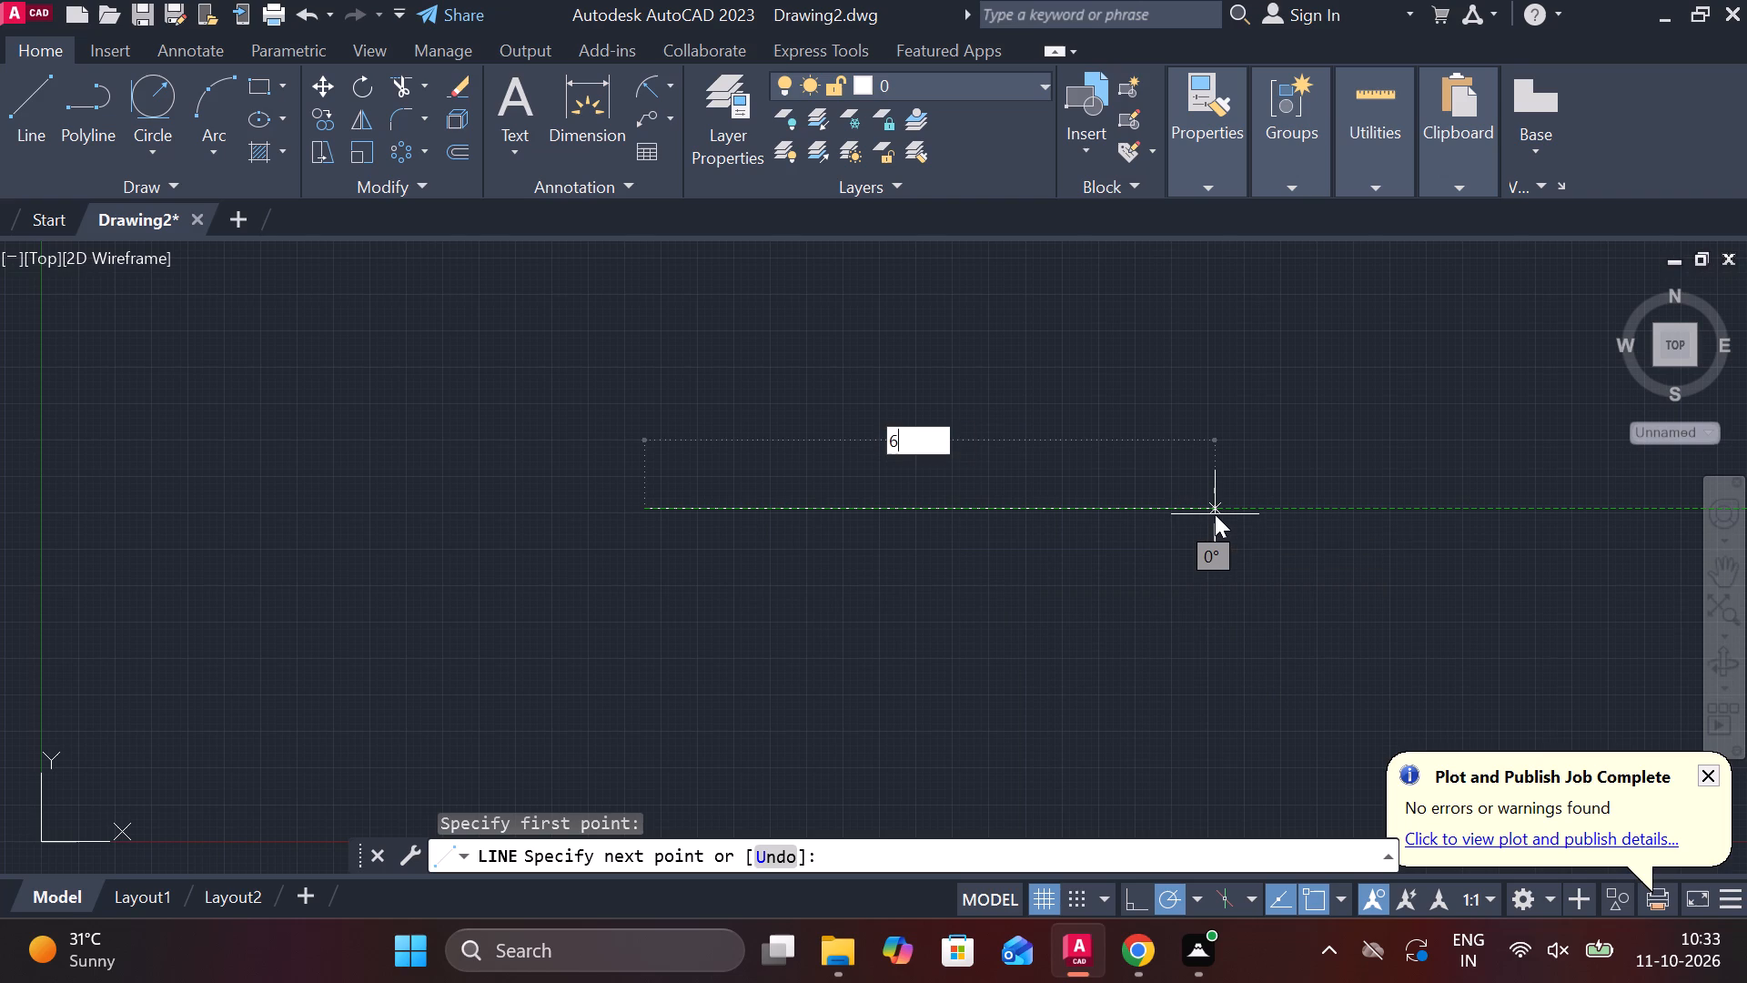
key(Return)
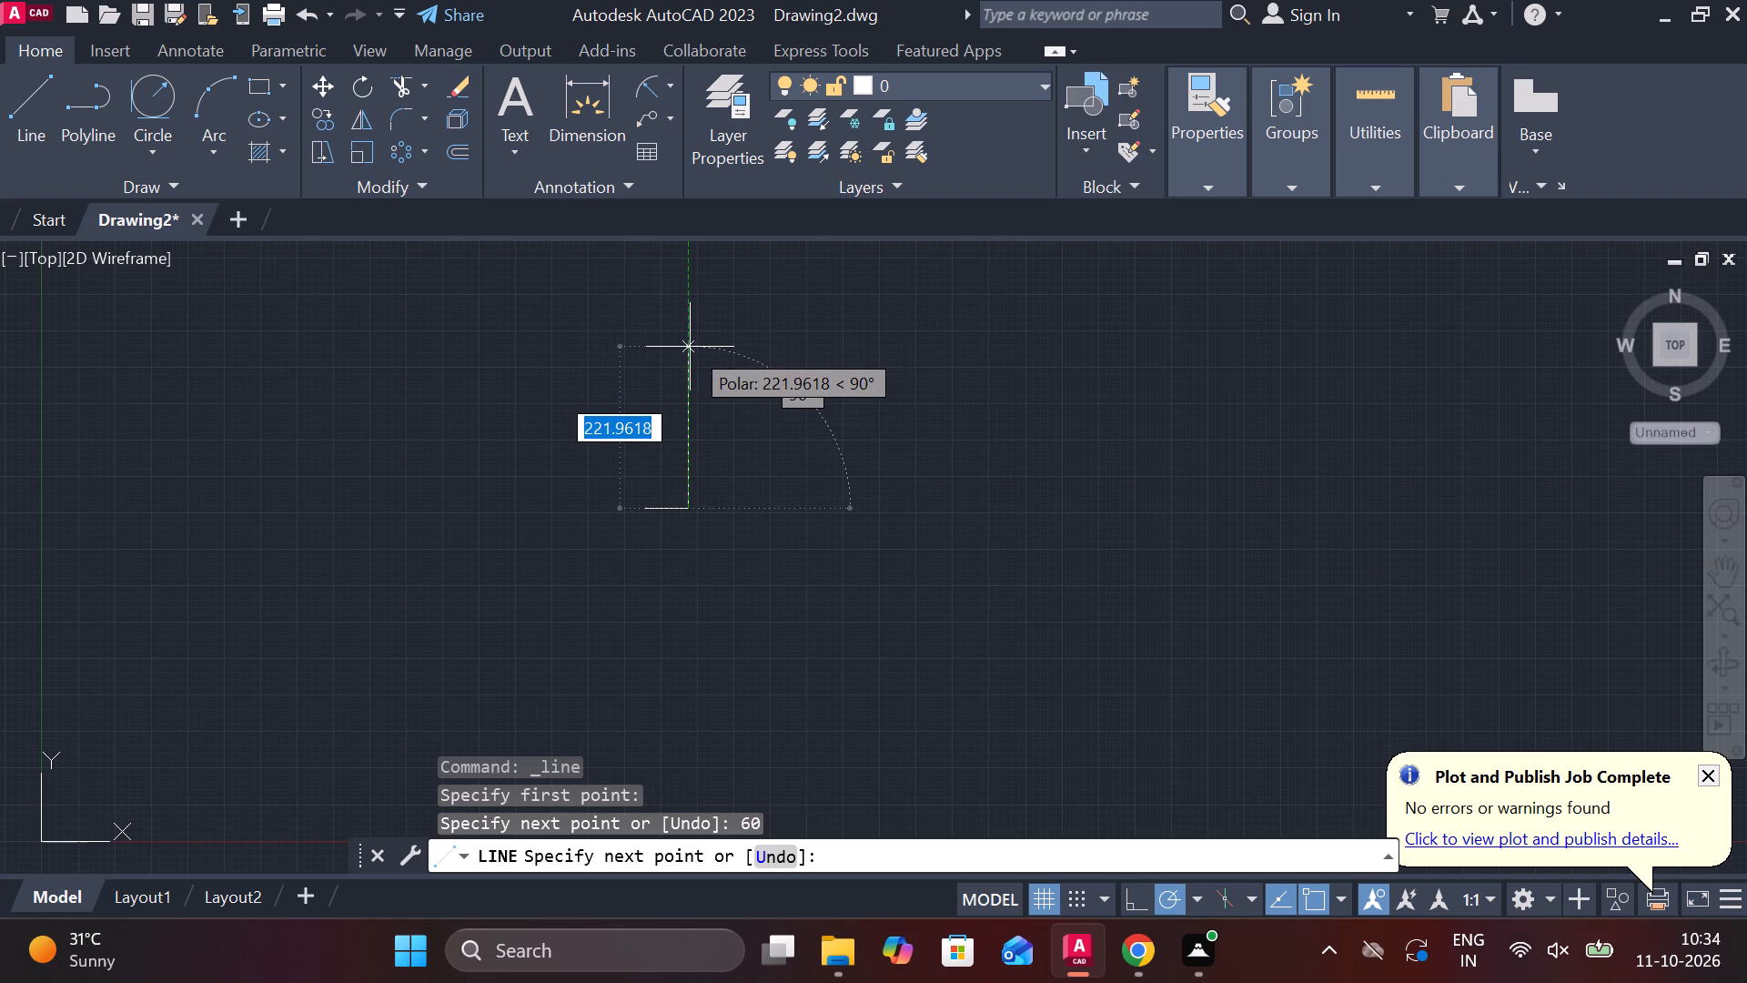
key(7)
key(5)
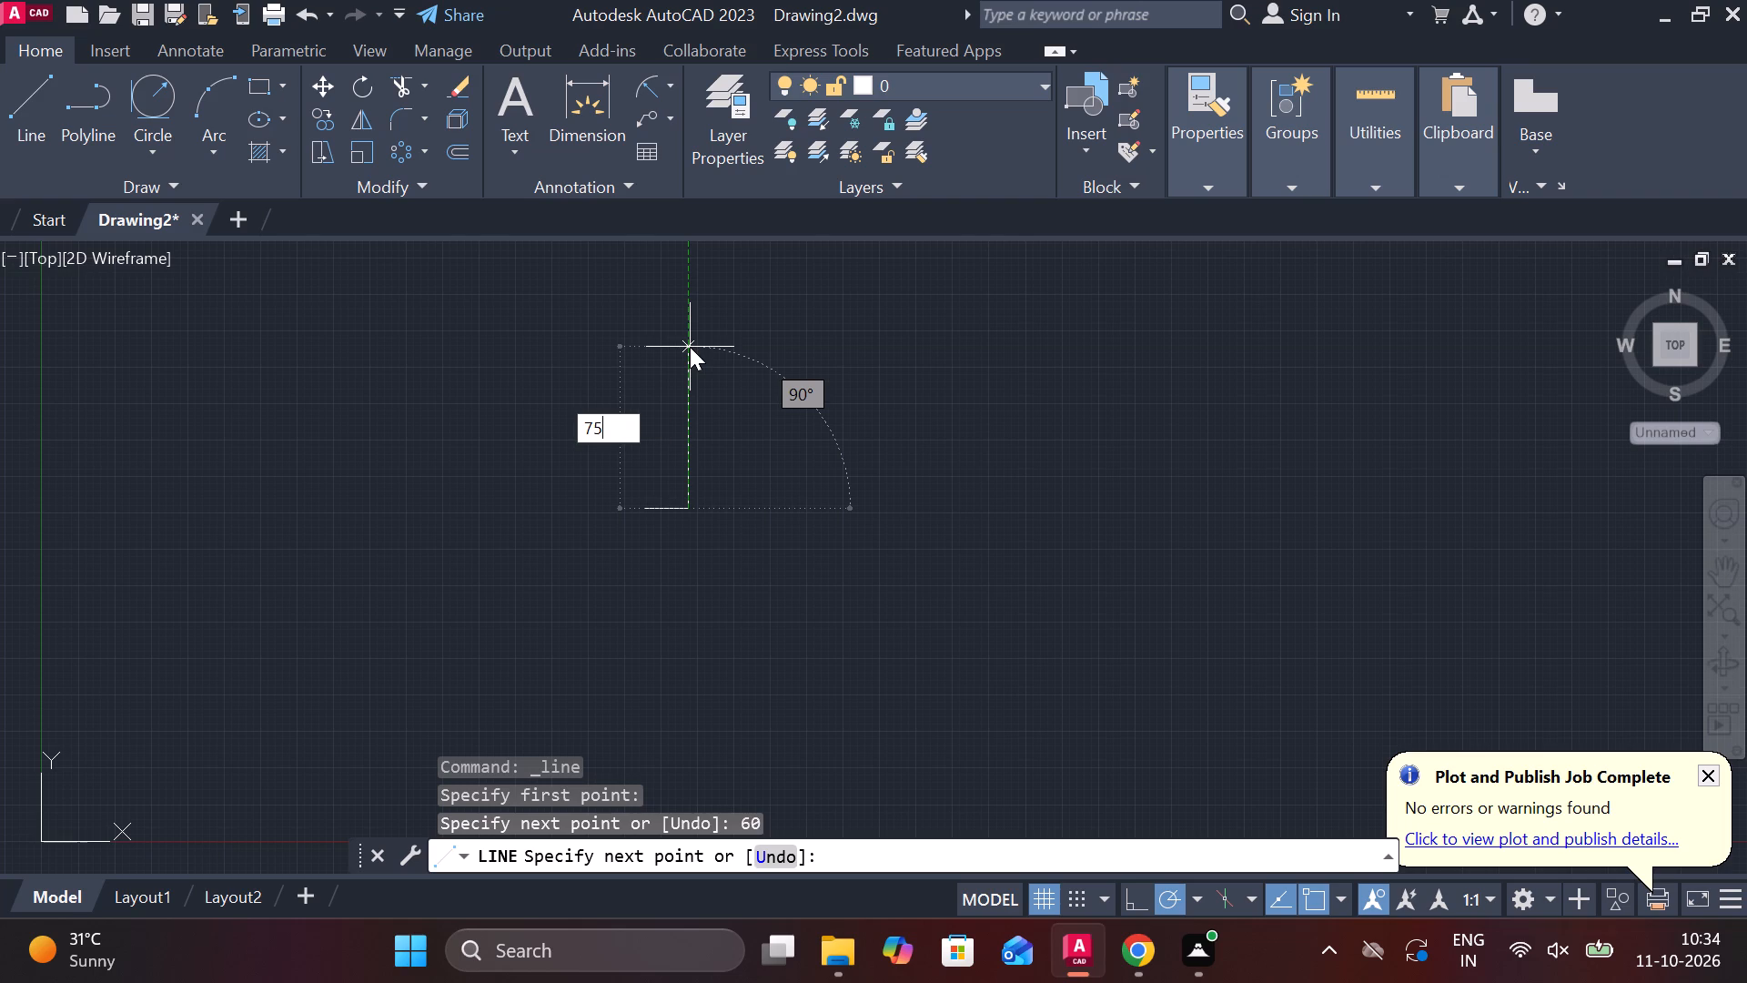
key(Return)
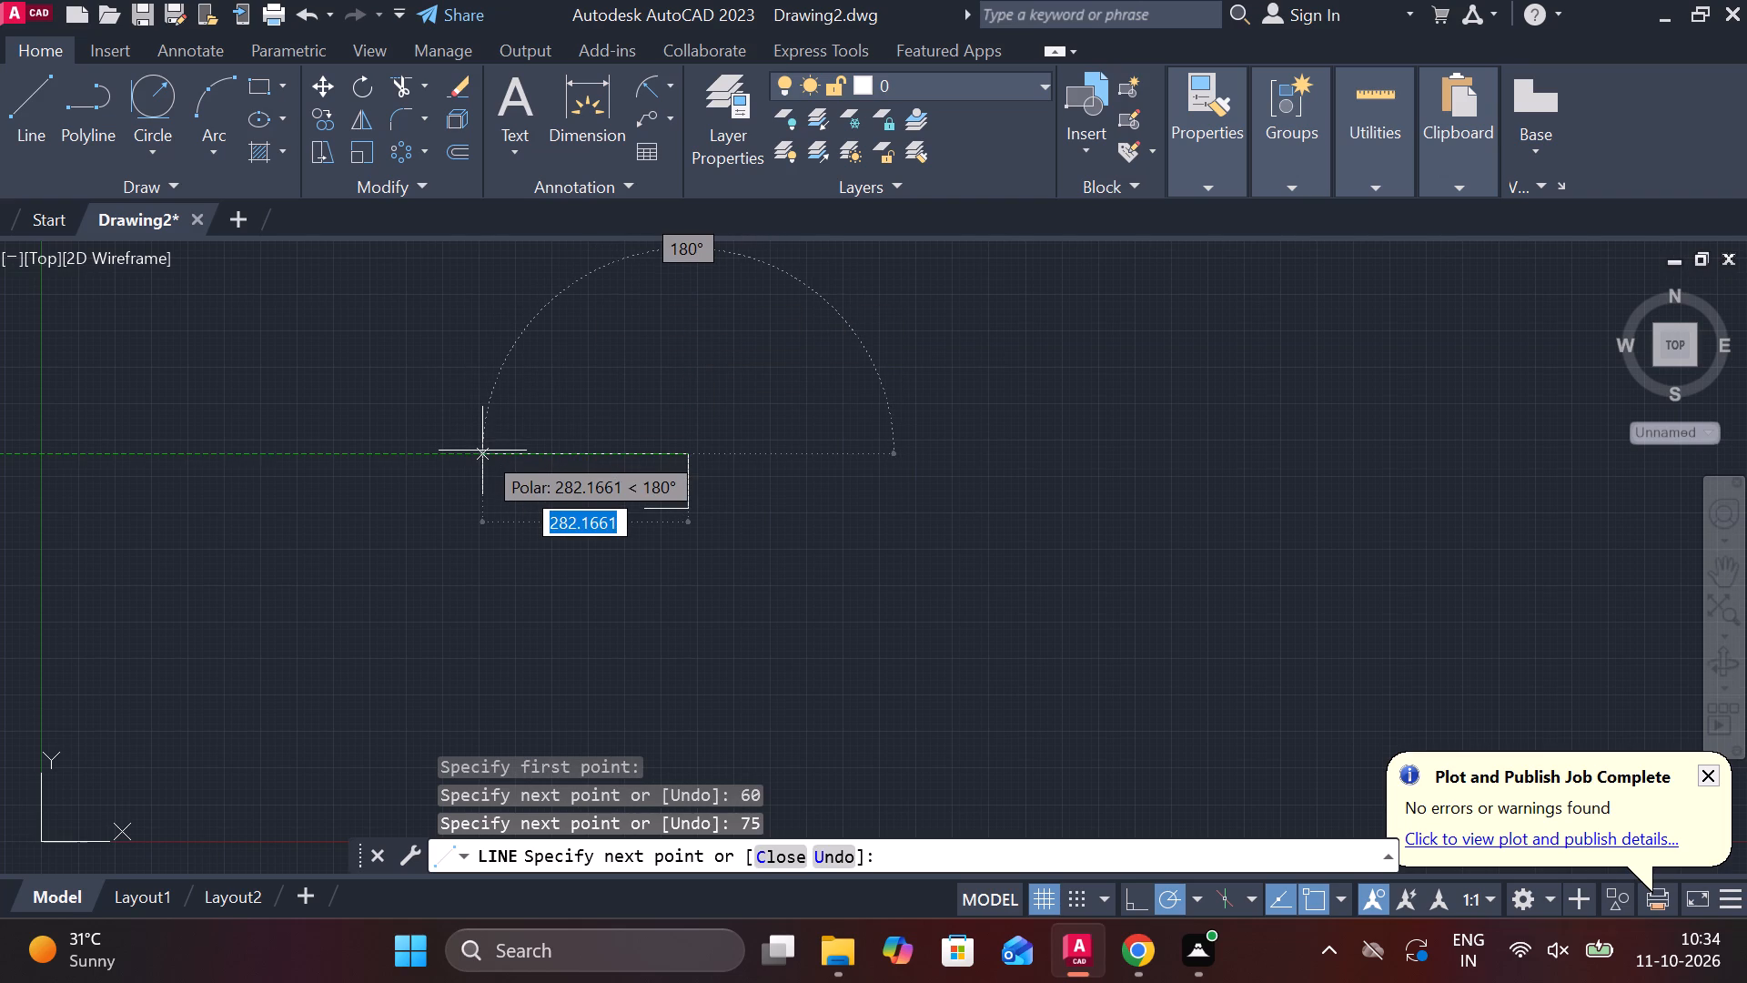
text(60)
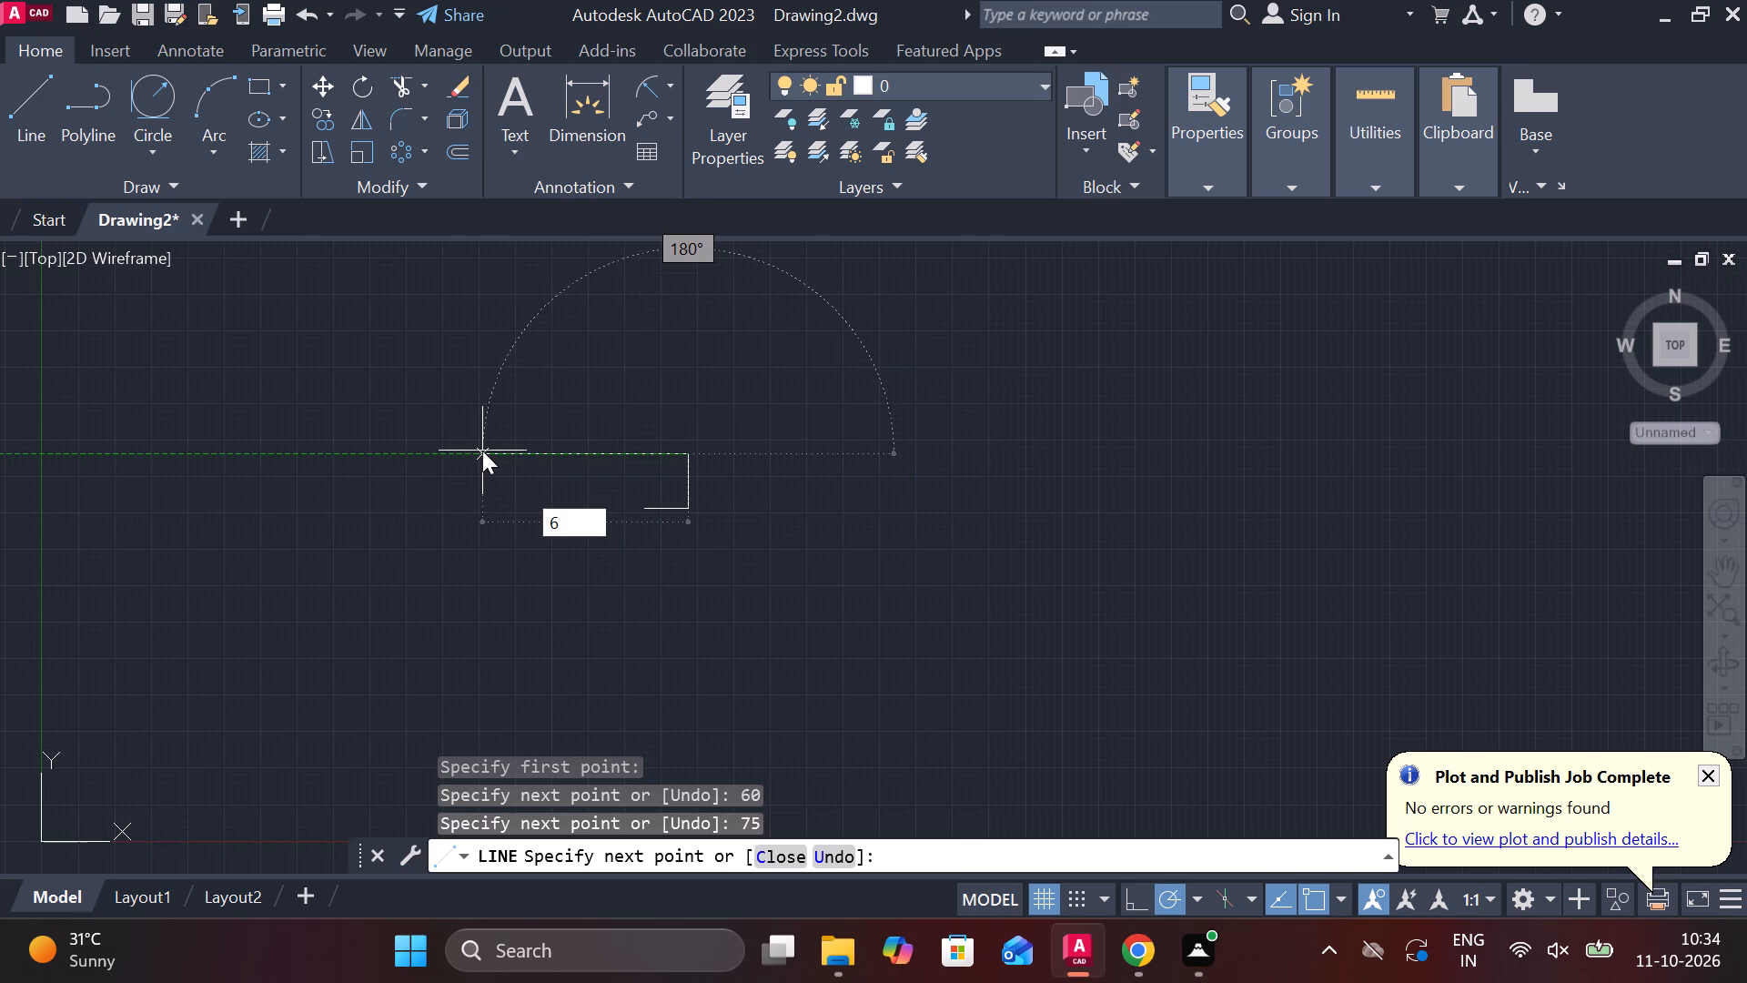
key(Return)
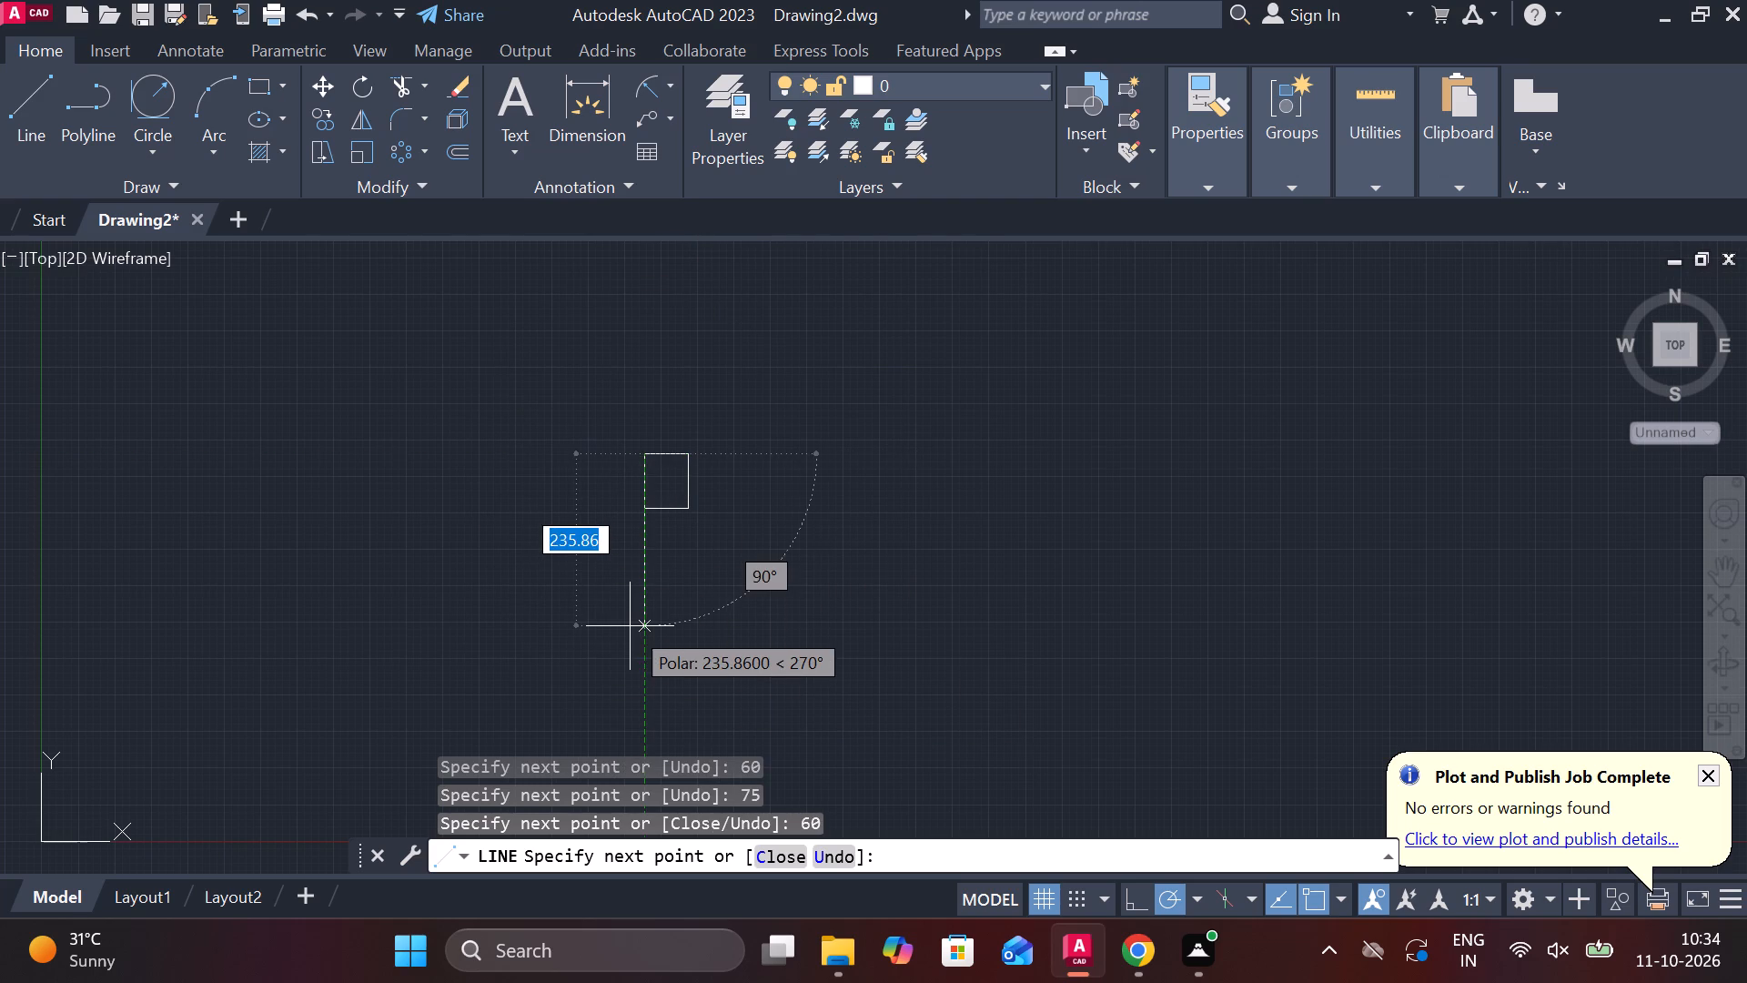
text(75)
key(Return)
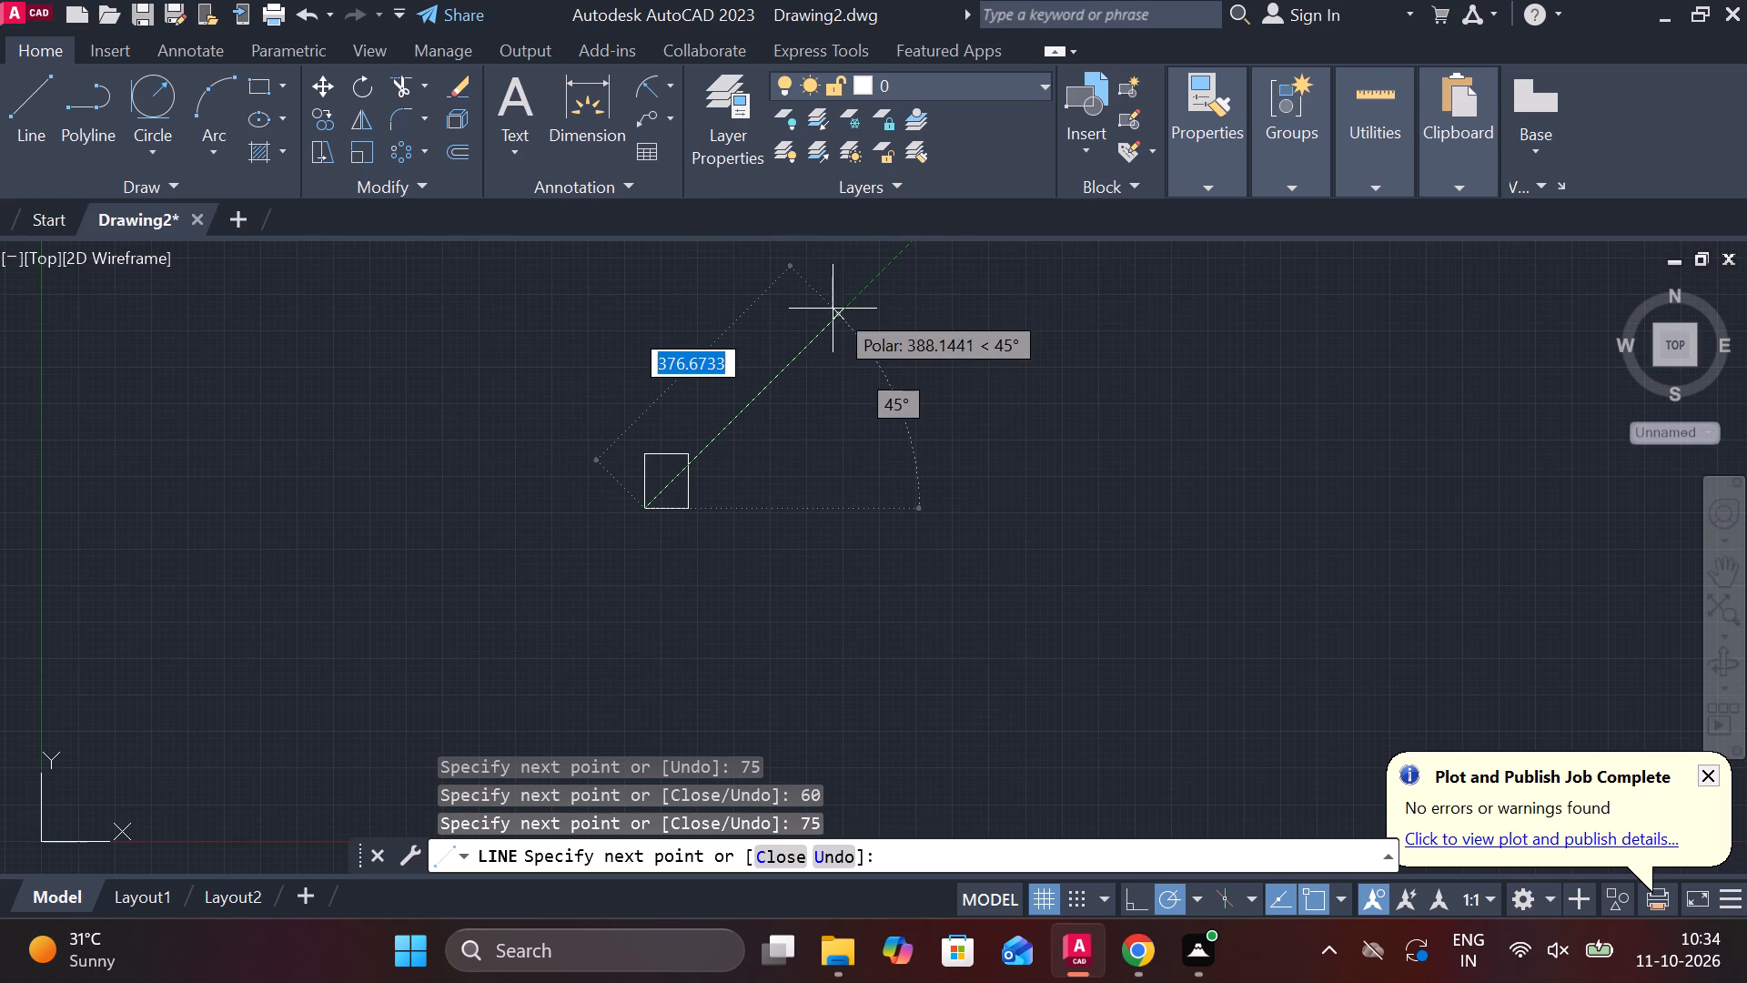
key(Escape)
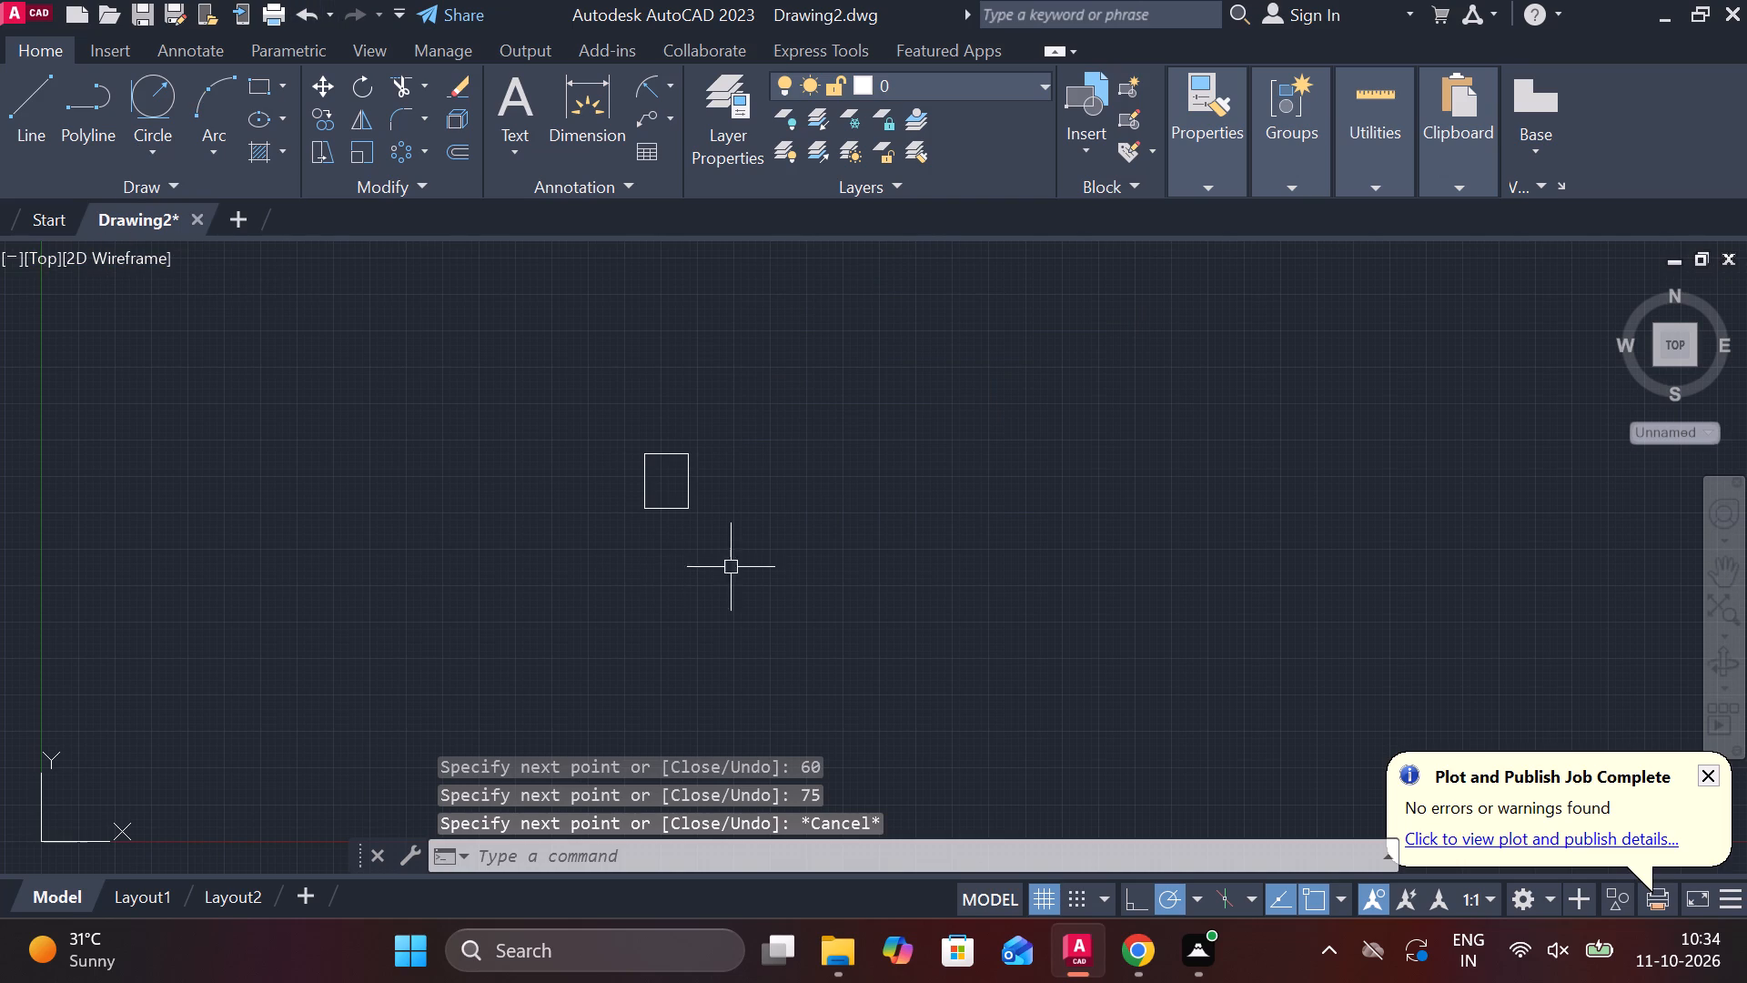
Draw a long horizontal line through the rectangle at its side's midpoint height, extending well past both sides.
scroll(613, 471, up, 1)
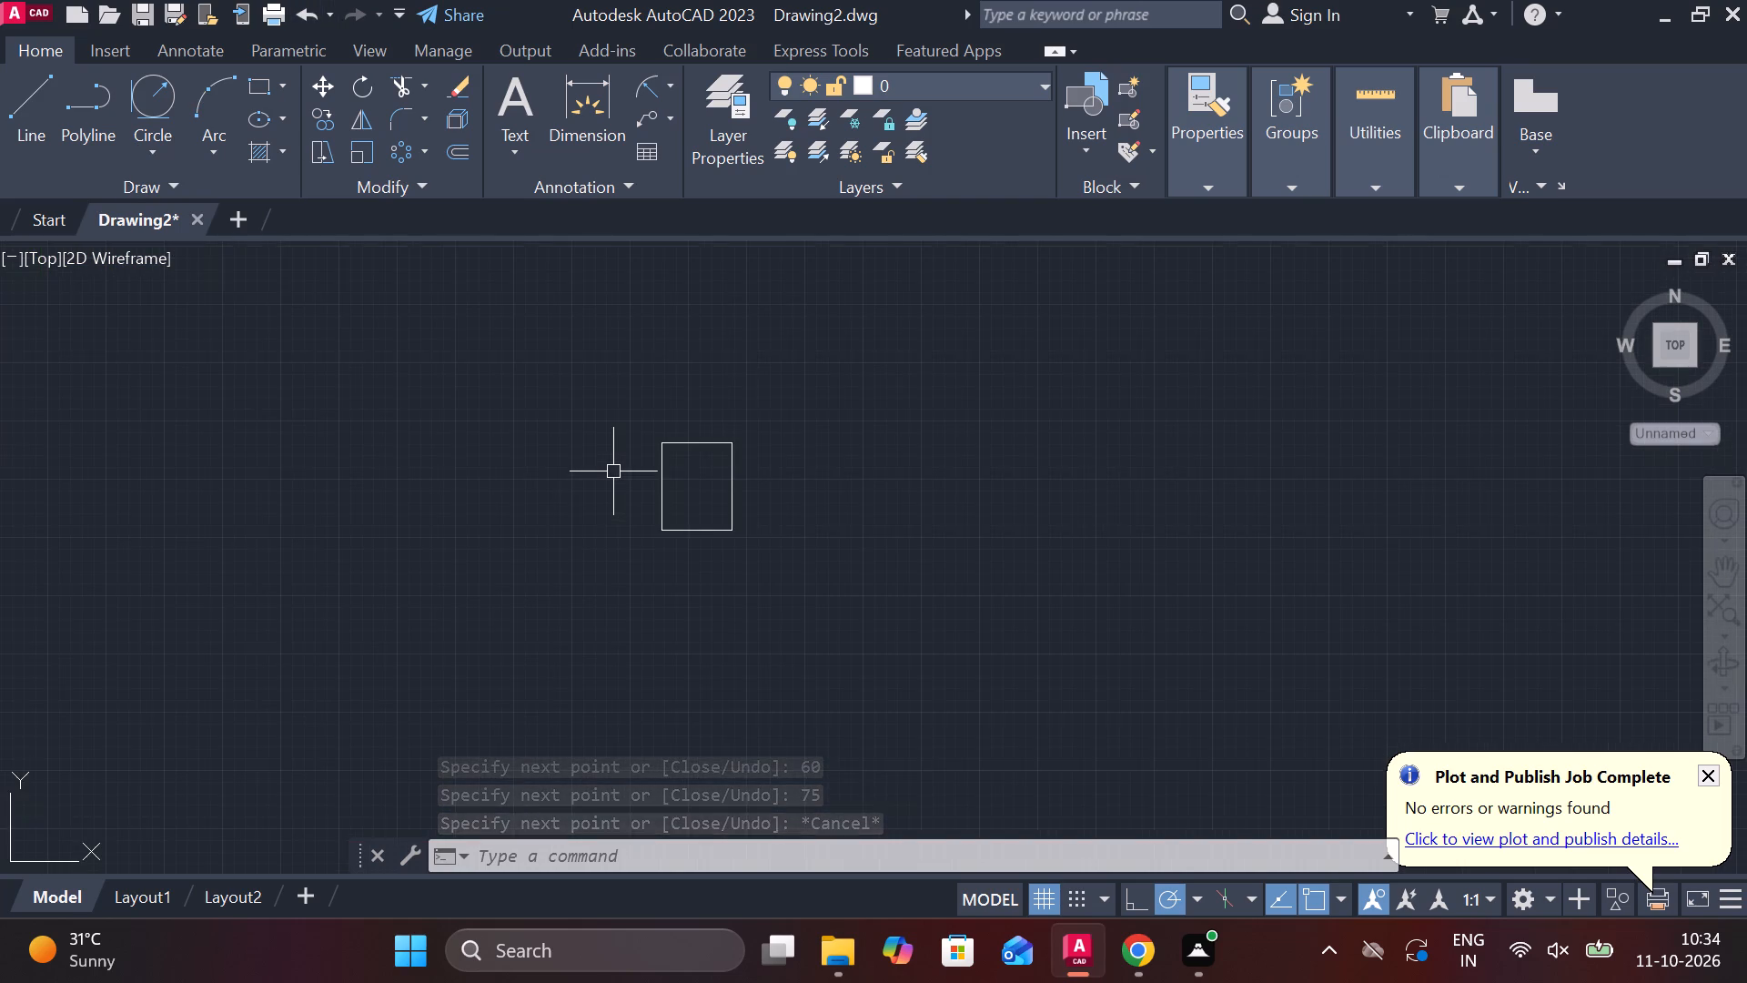
scroll(613, 471, up, 2)
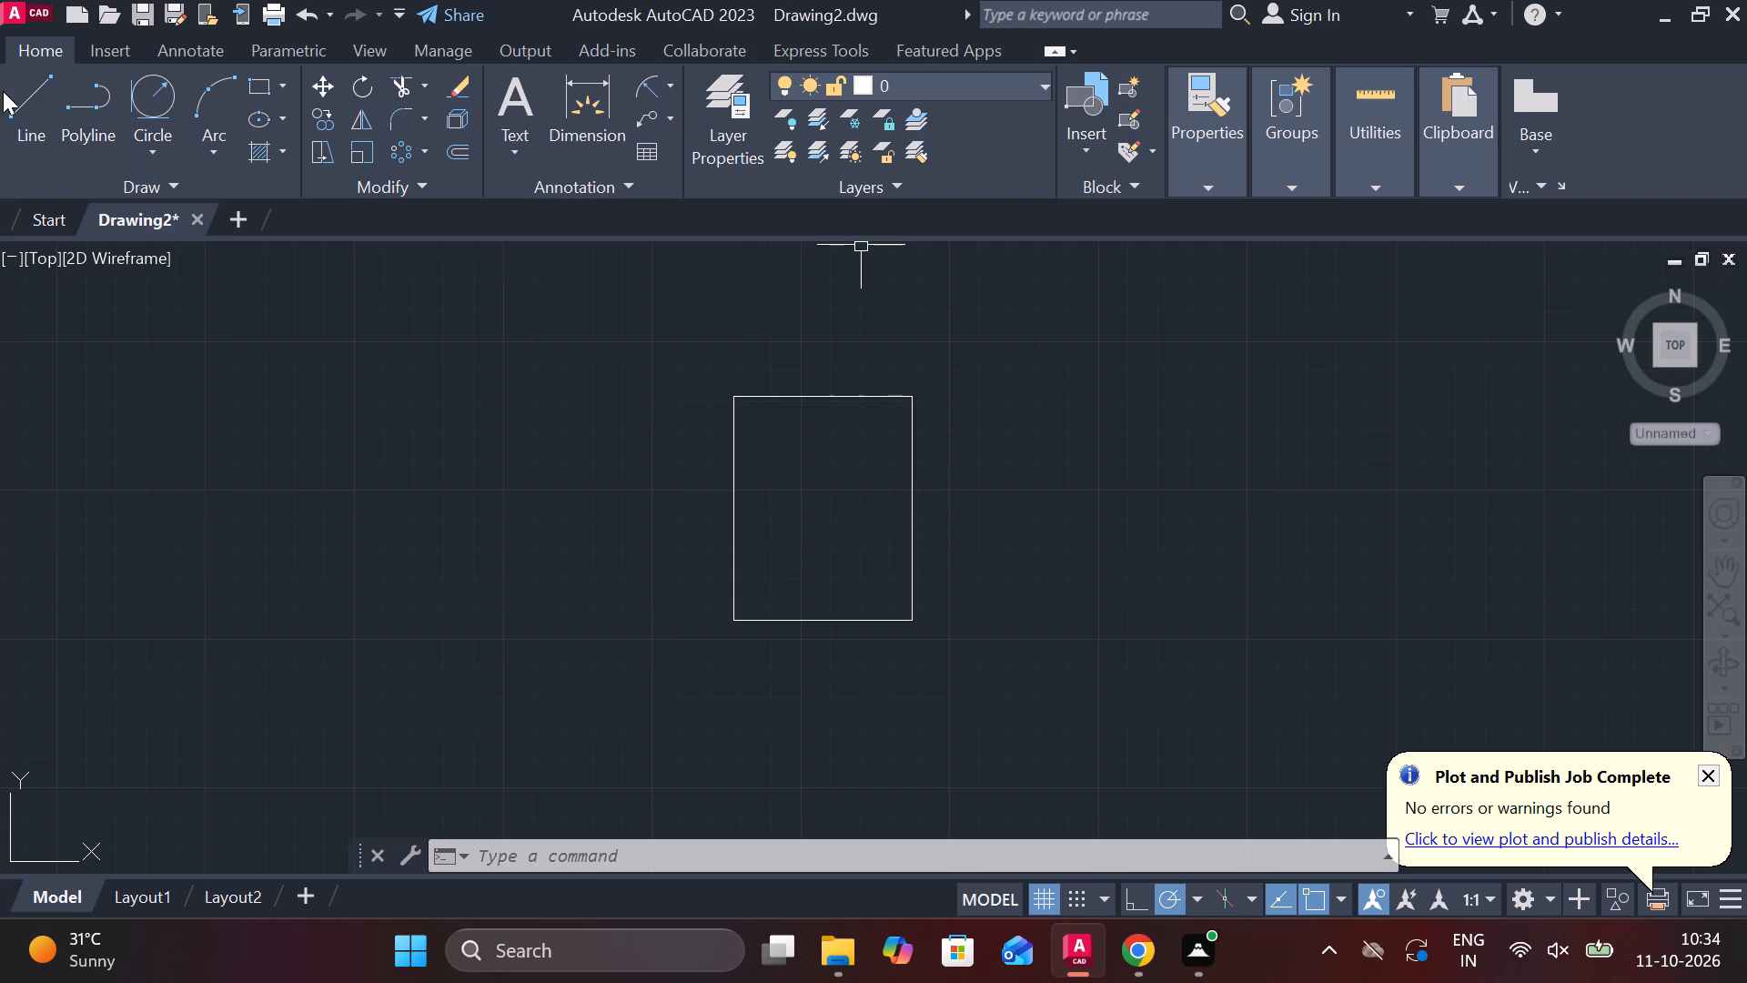
click(26, 108)
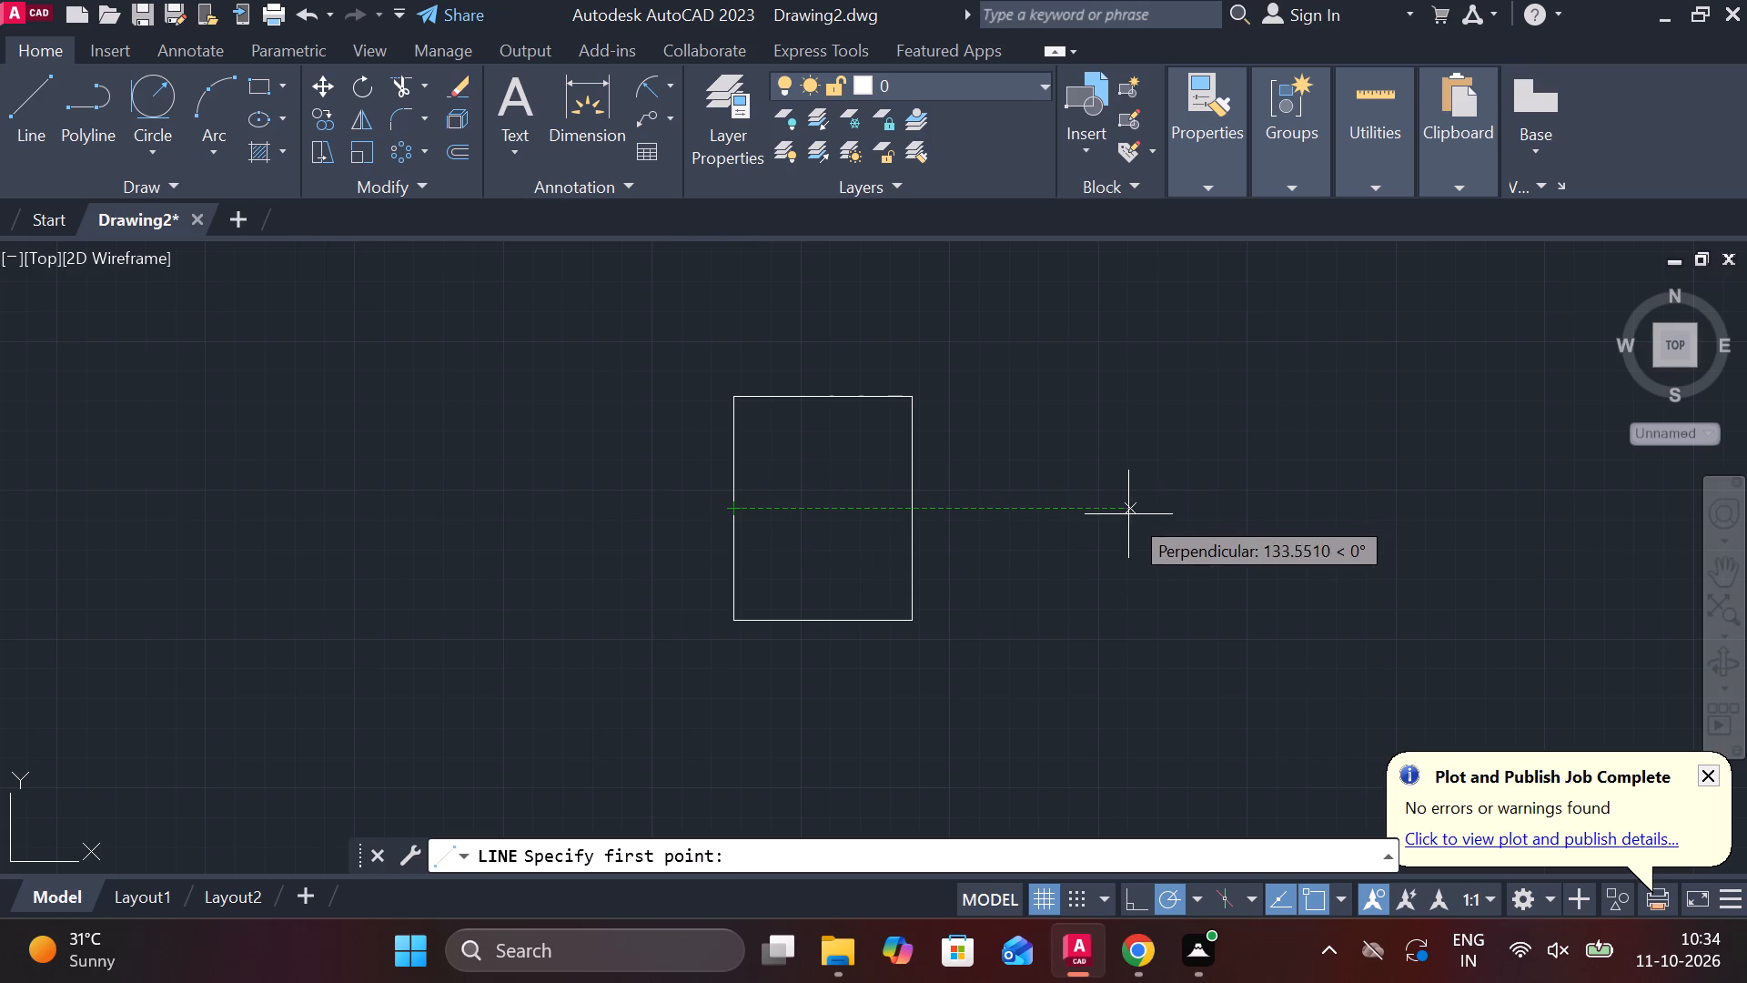
click(1415, 510)
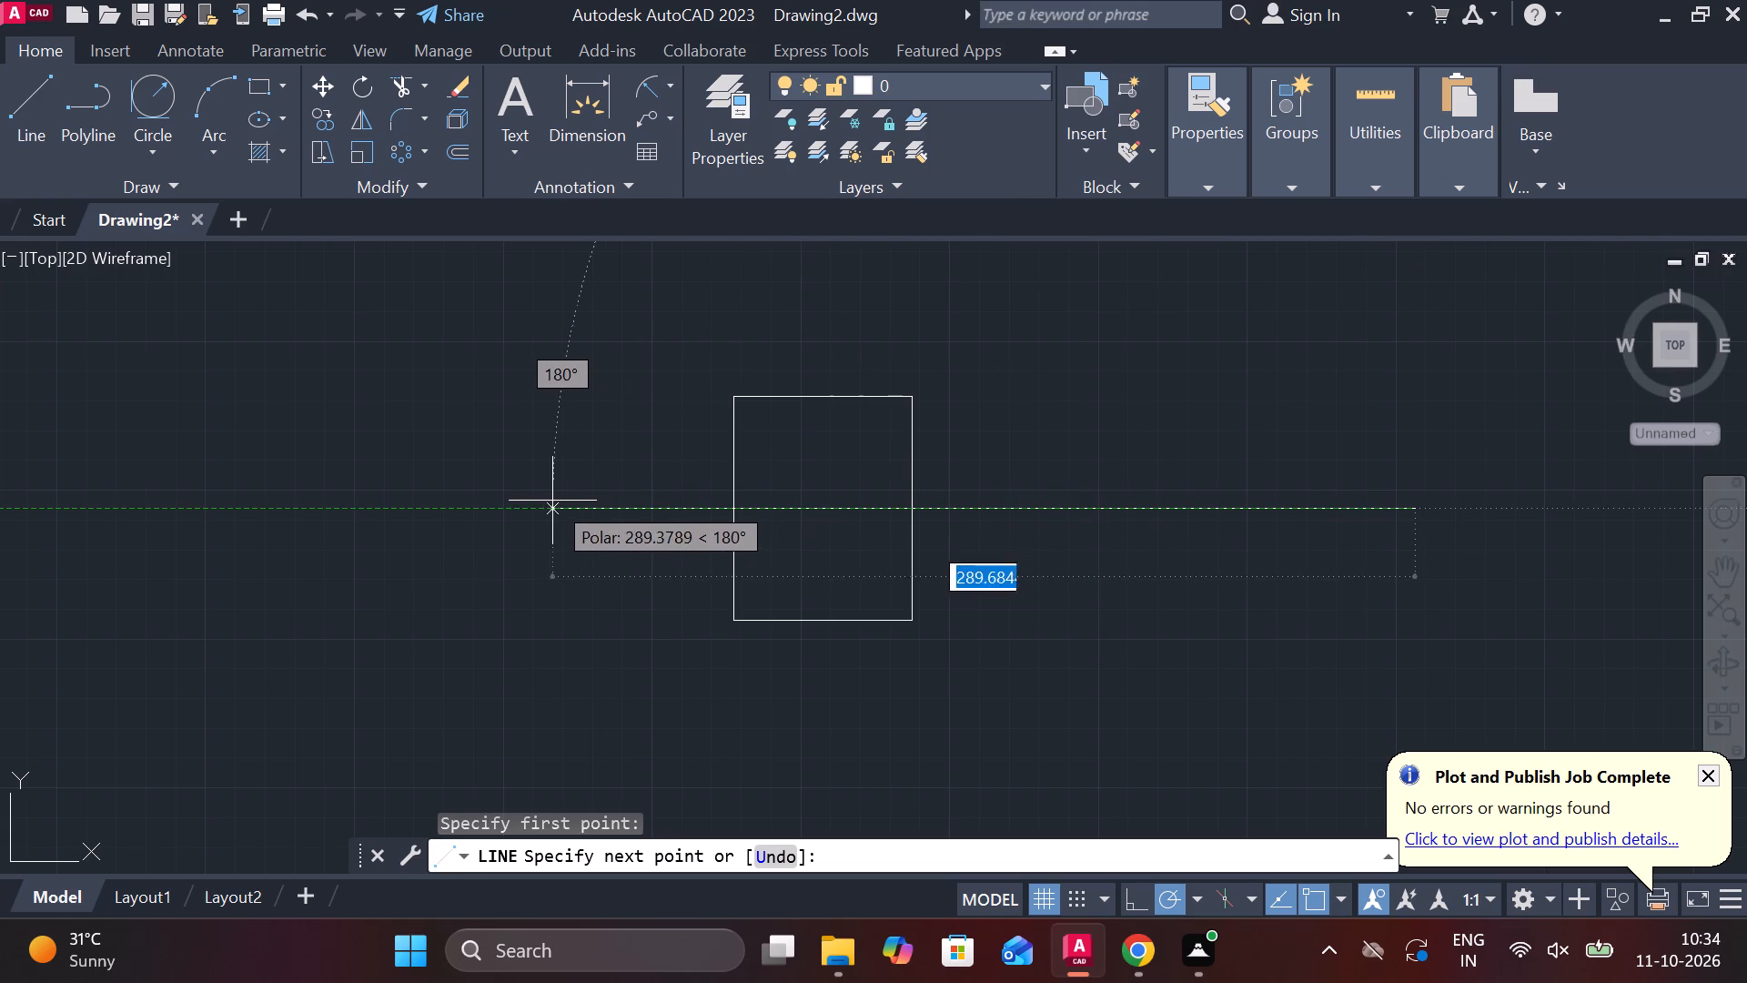
click(212, 495)
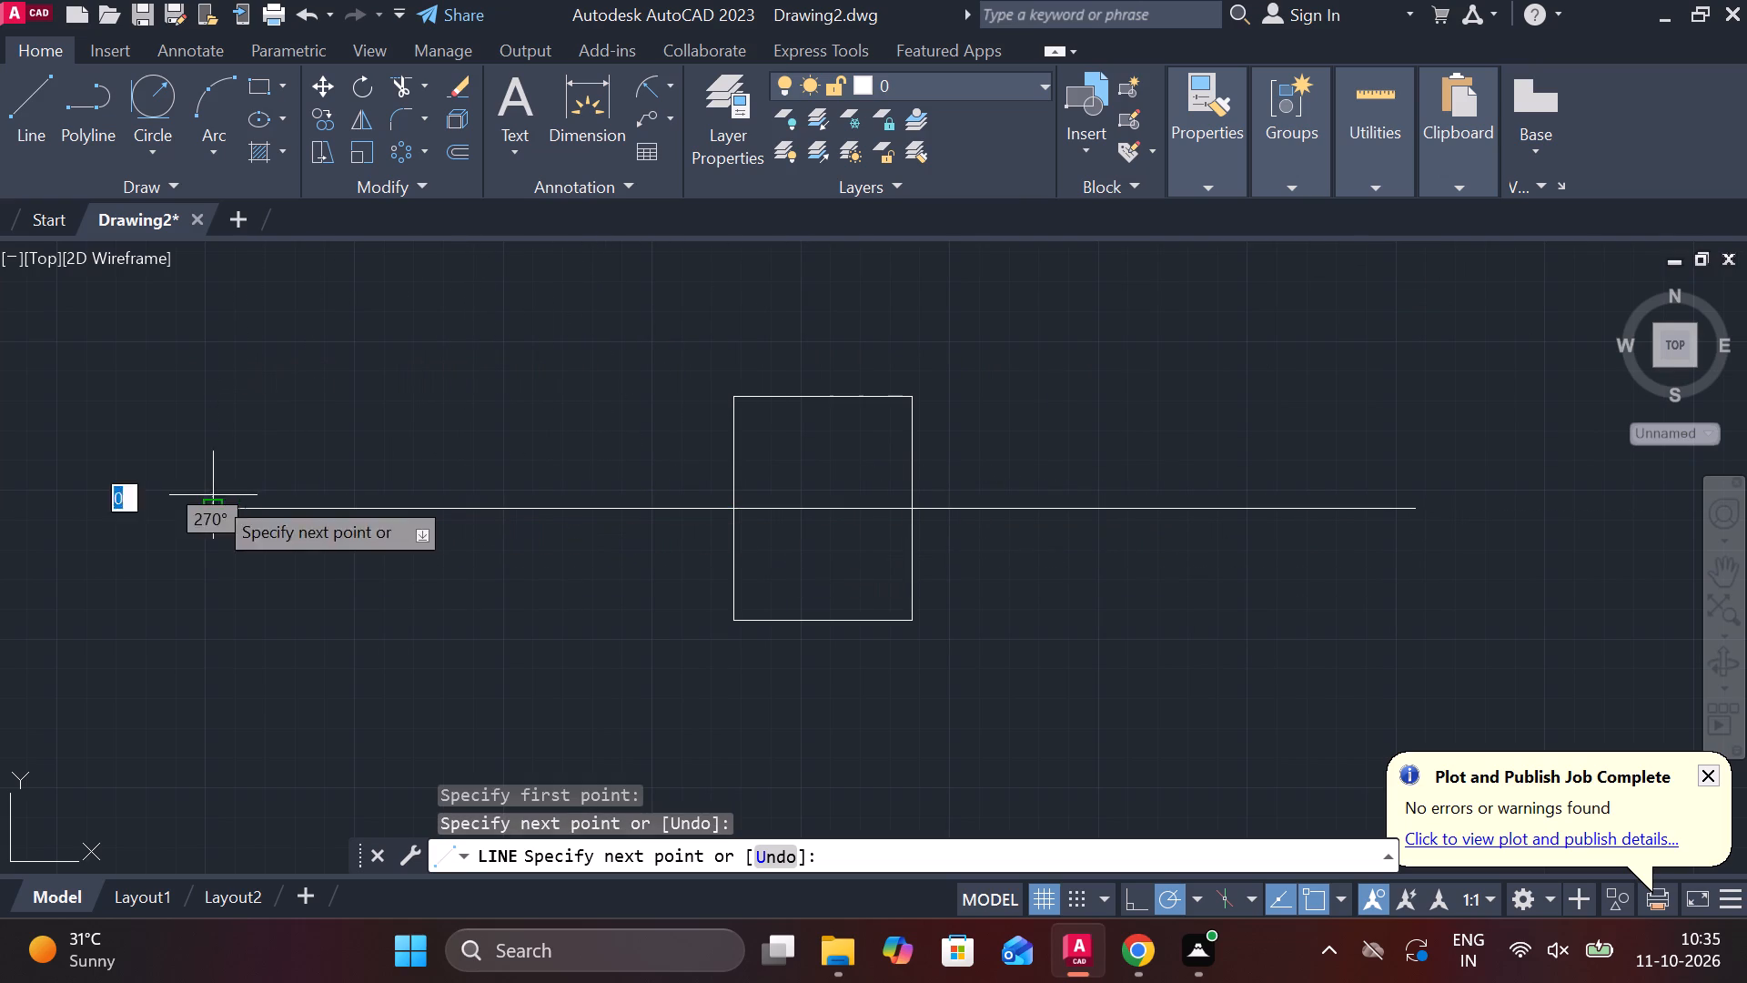
key(Escape)
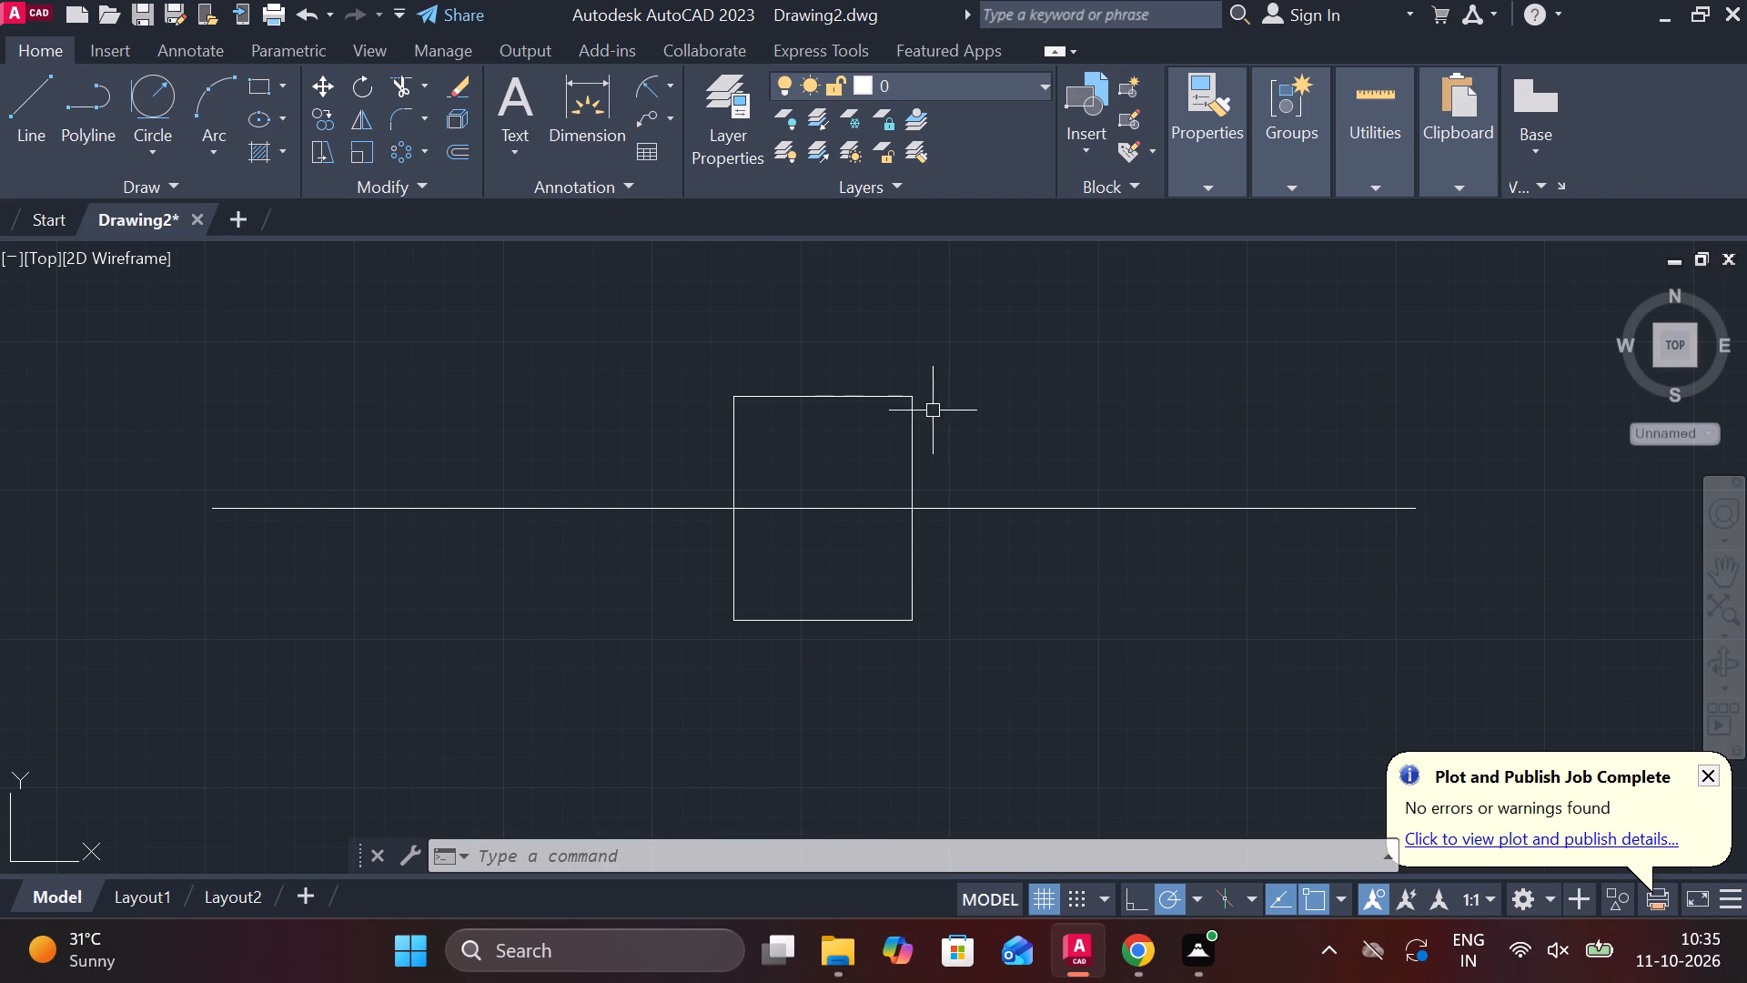
Copy the rectangle's top edge 7.5 straight down, using its midpoint as the base point.
click(829, 398)
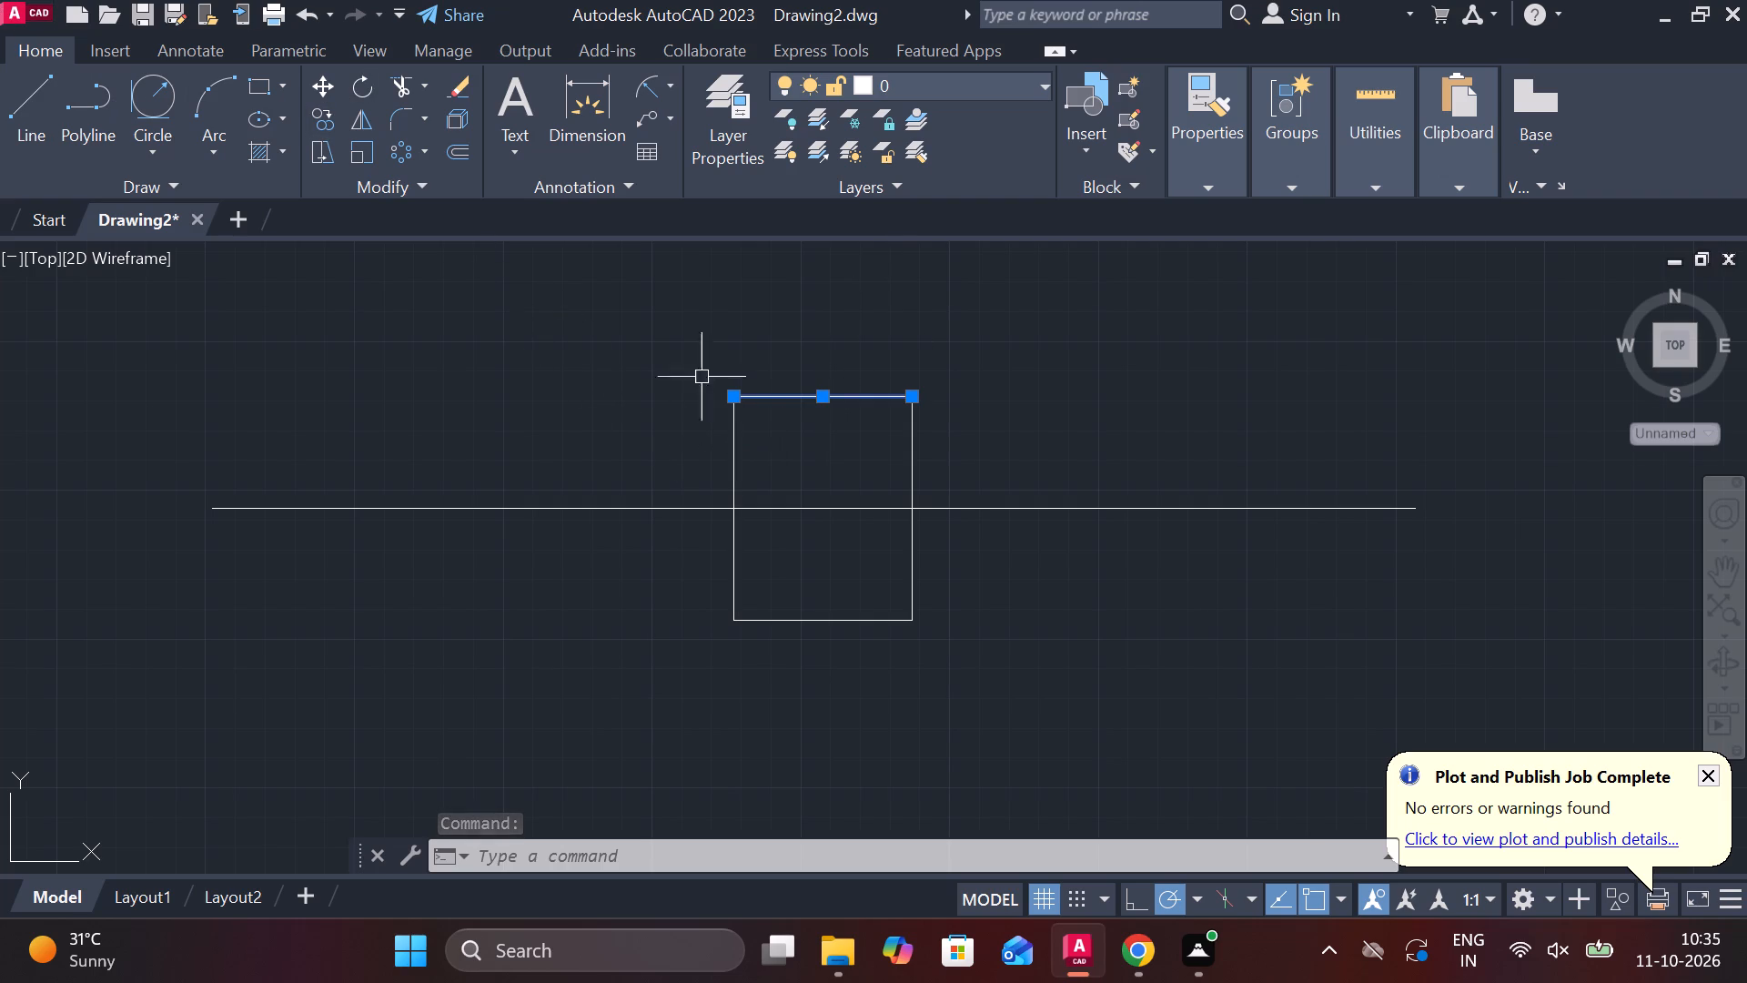
key(Escape)
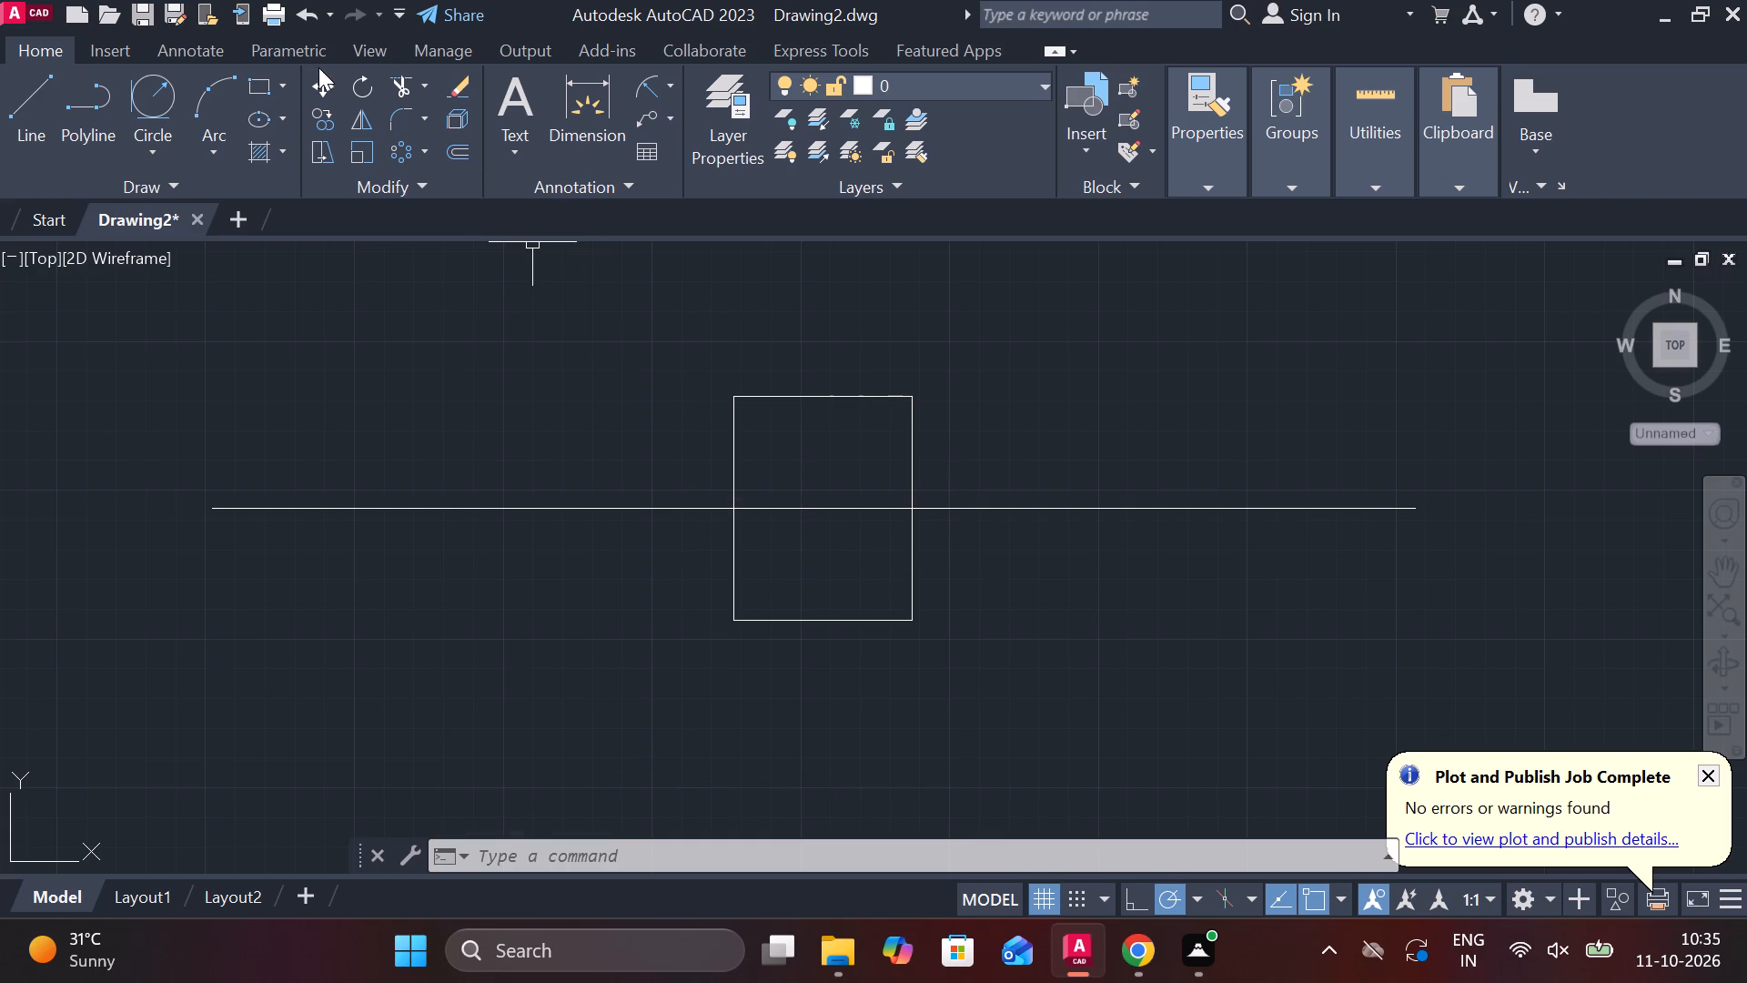
click(803, 398)
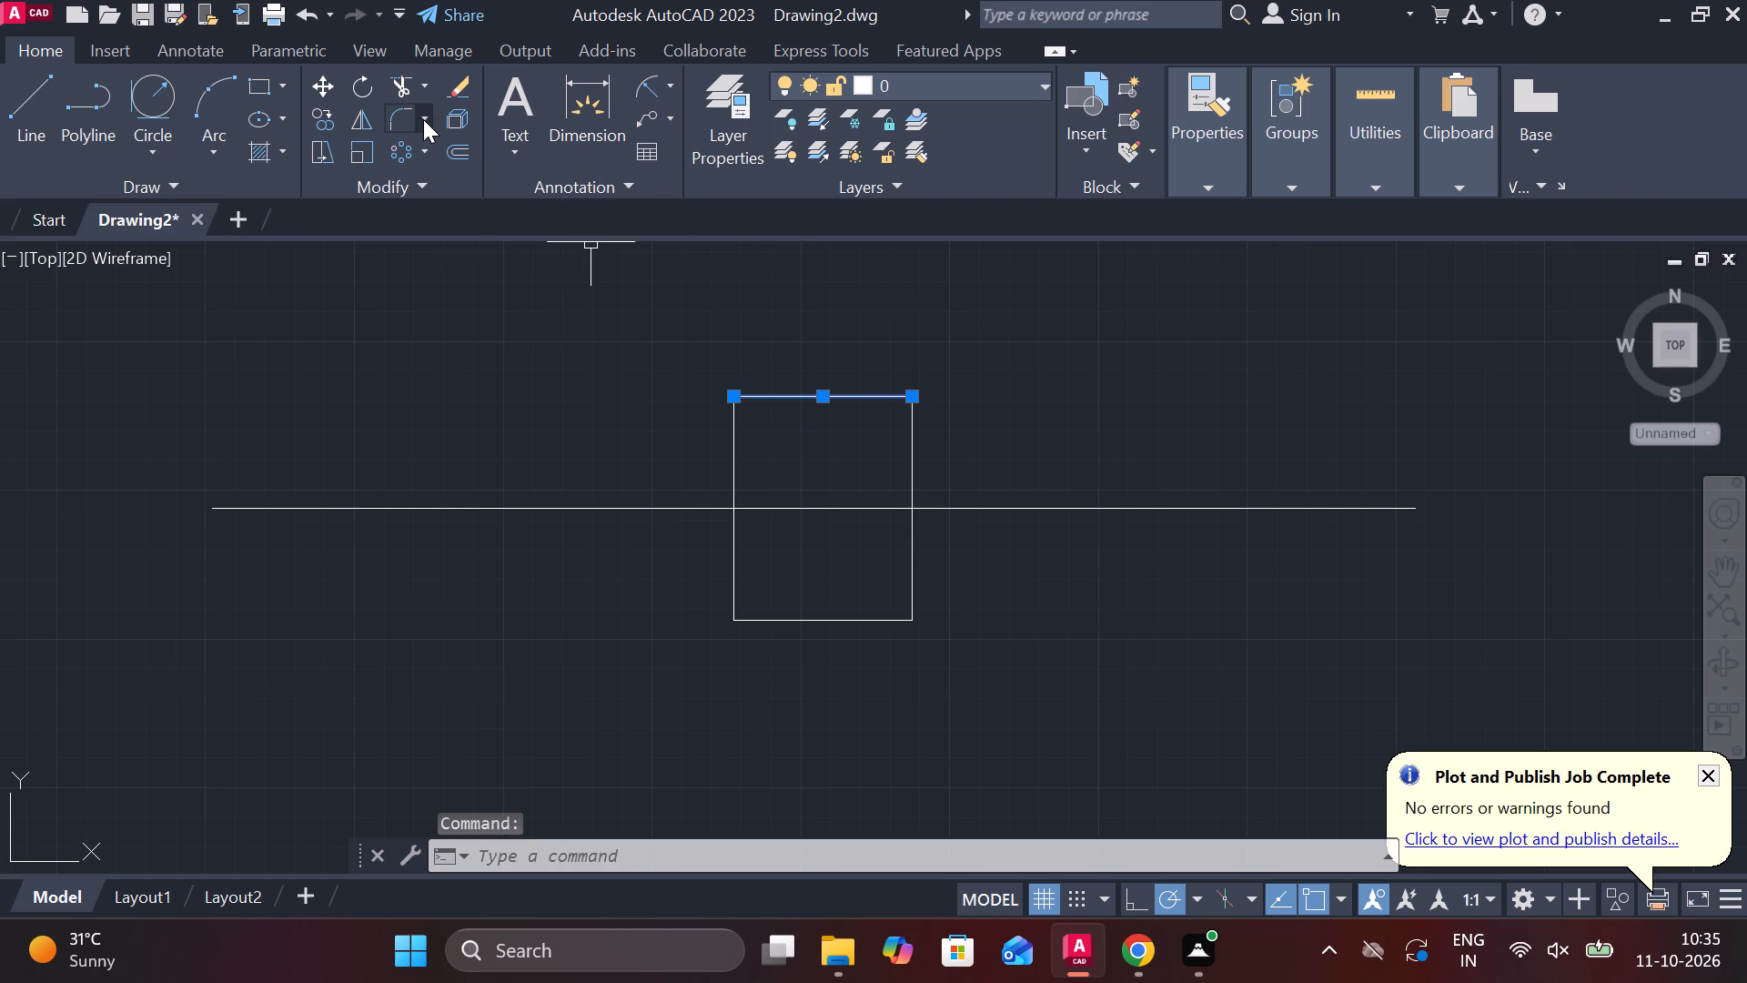
click(333, 114)
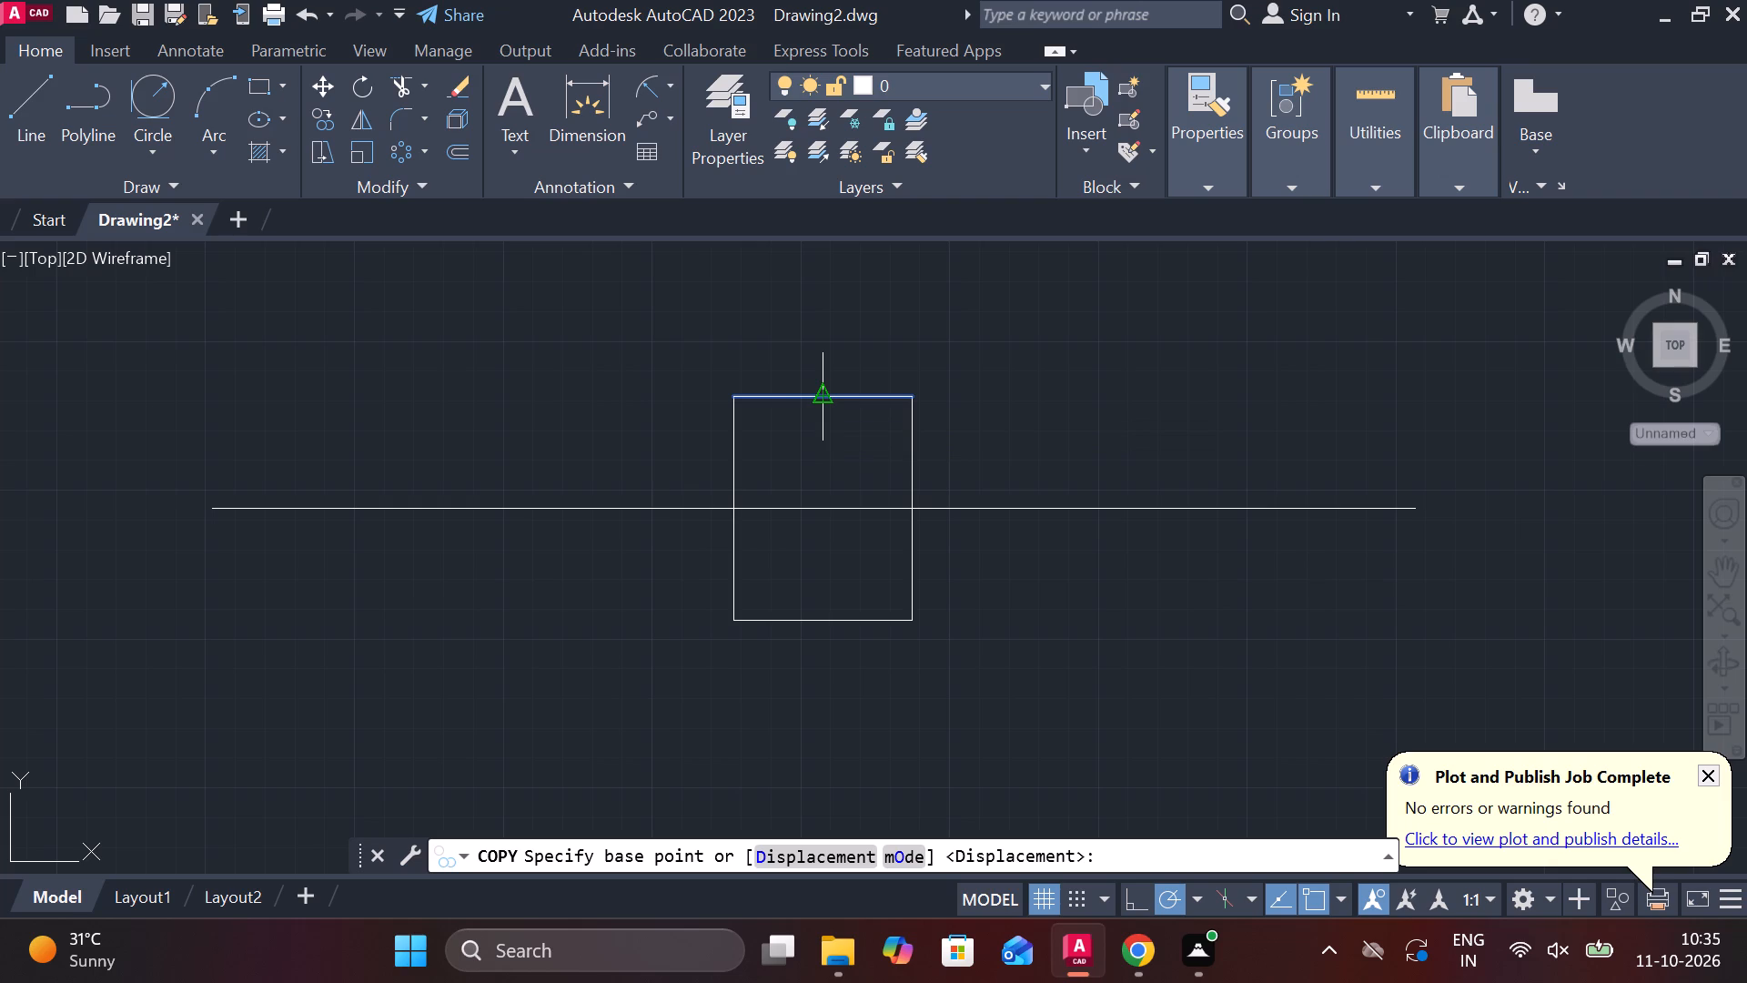
click(815, 400)
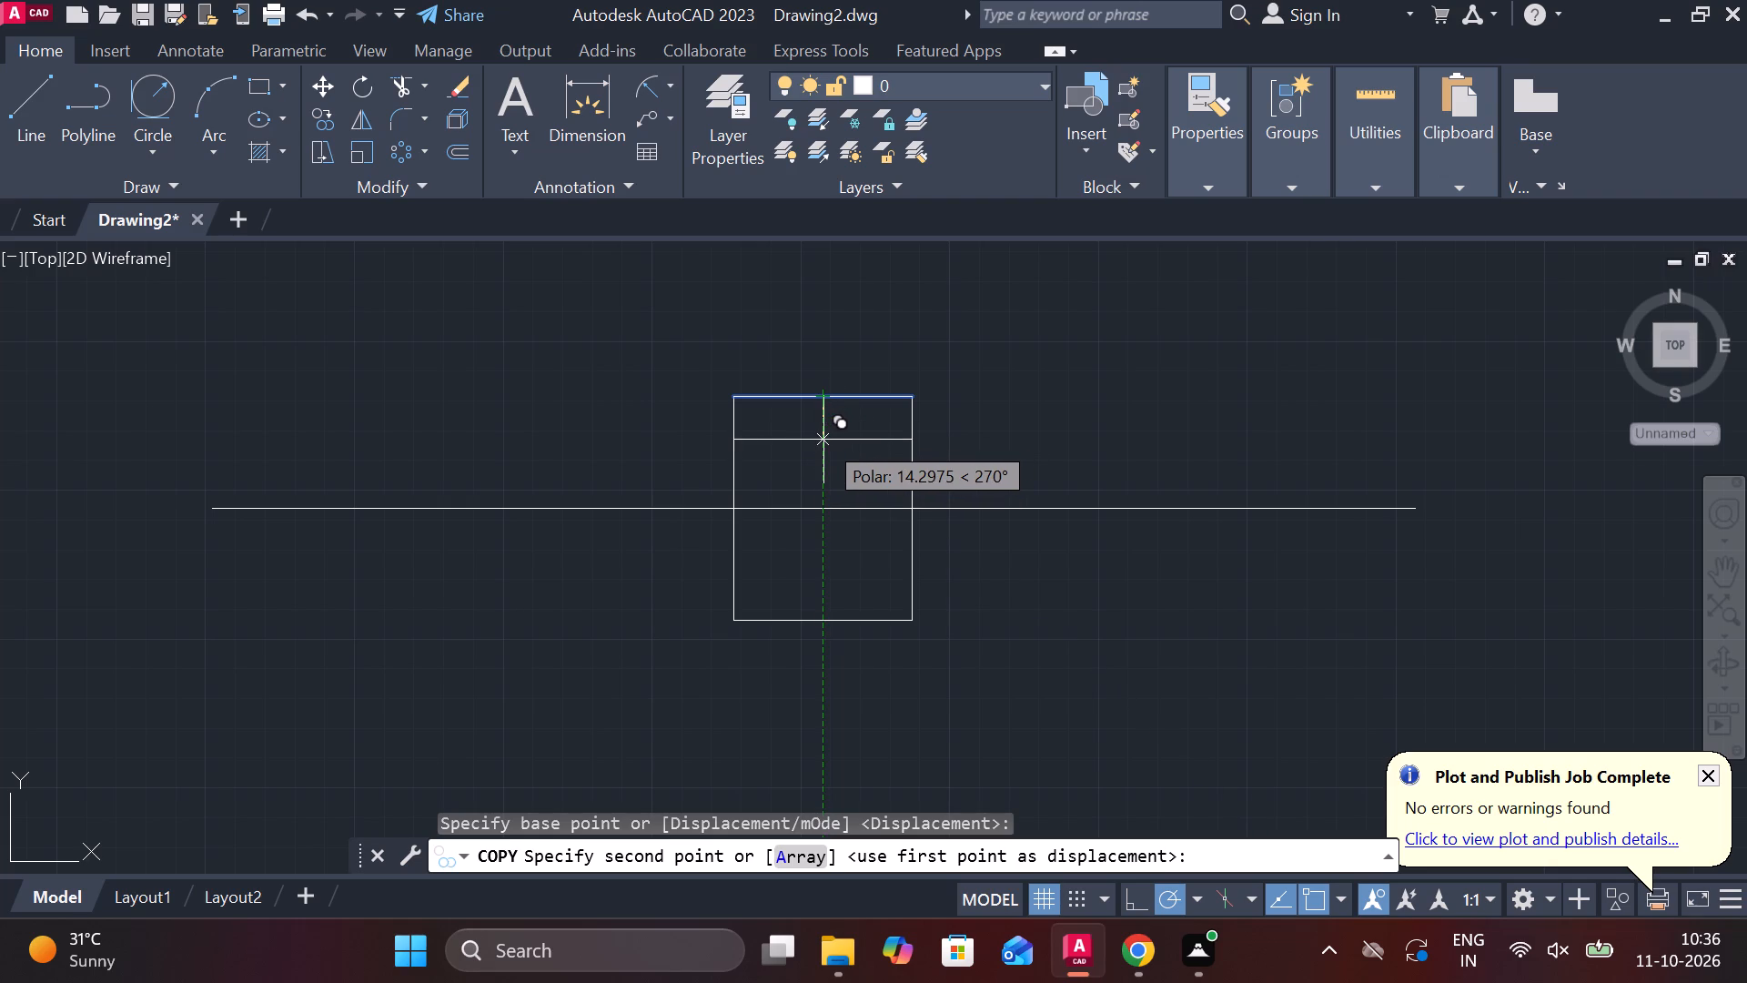
key(7)
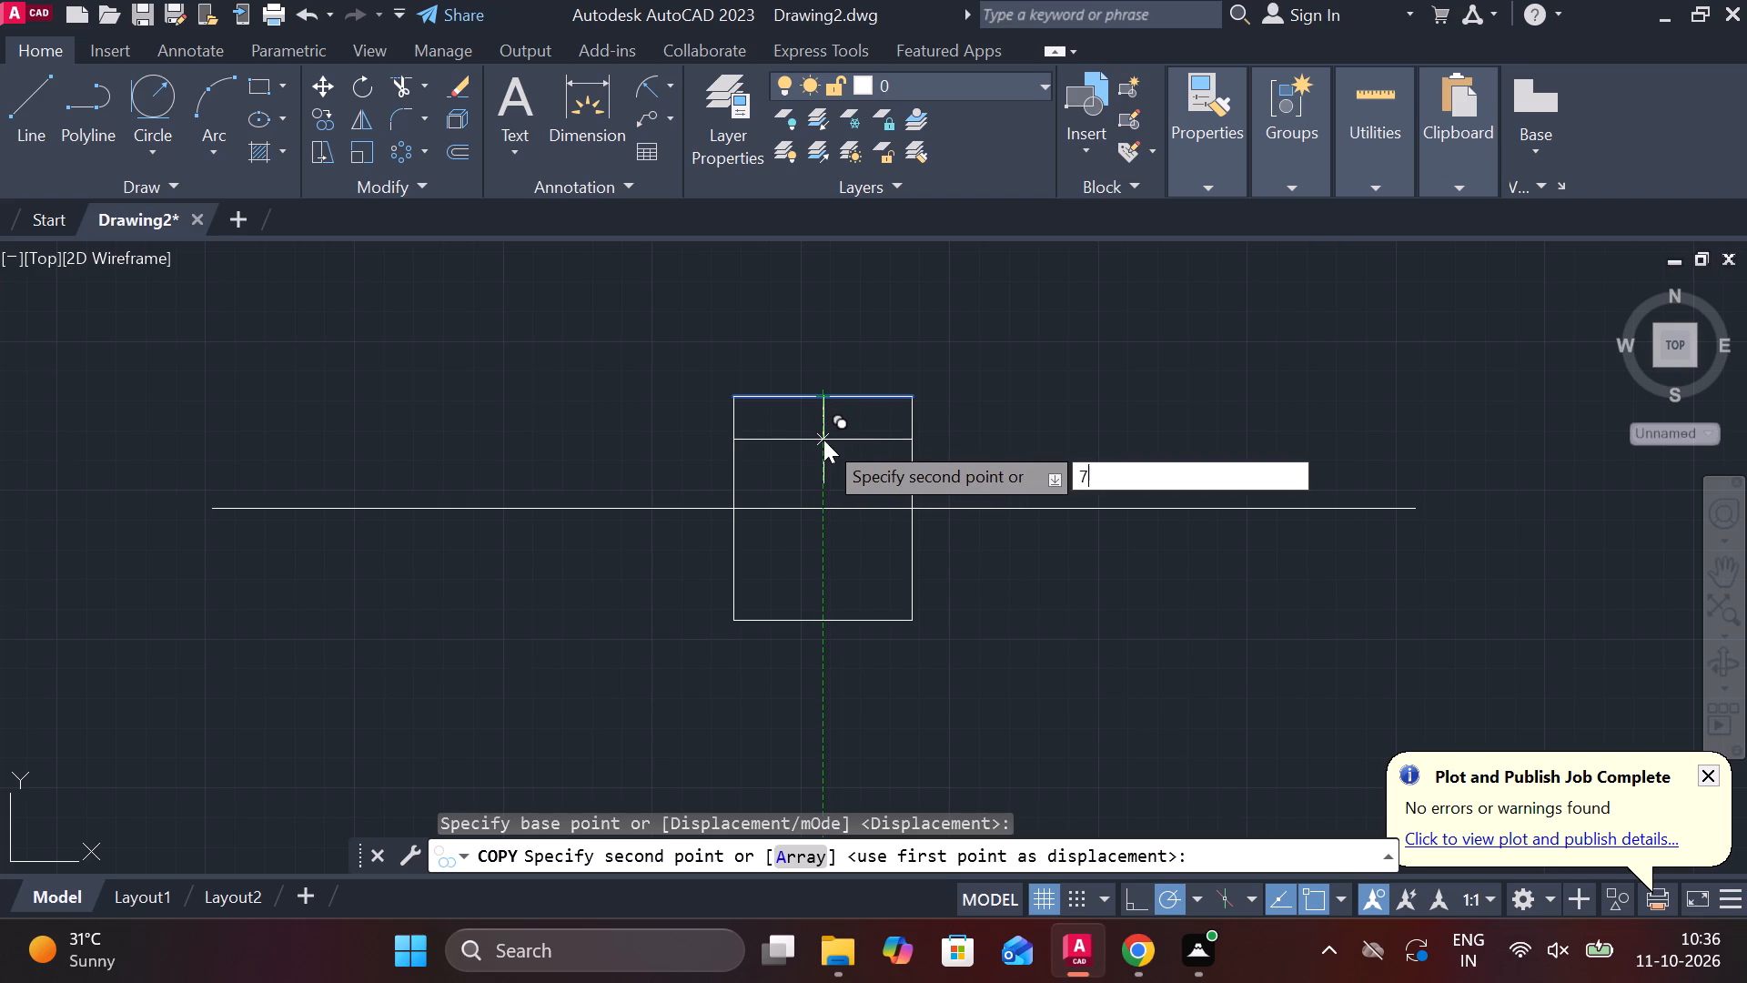
key(period)
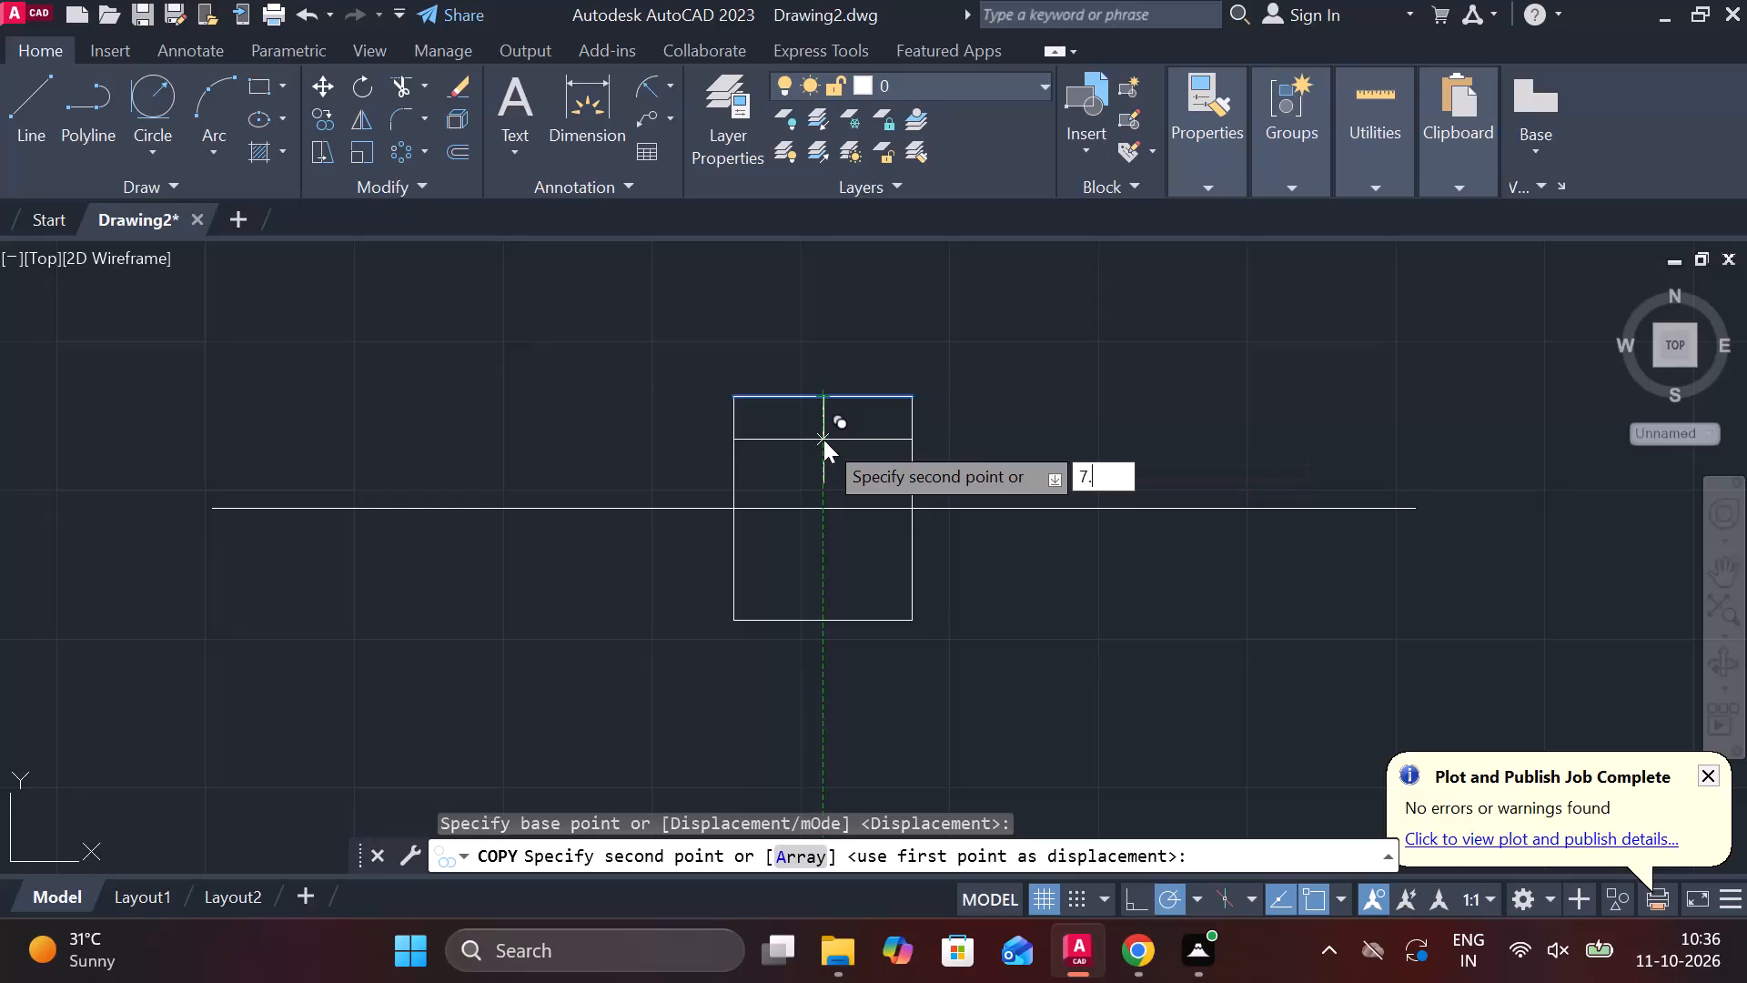
key(5)
key(Return)
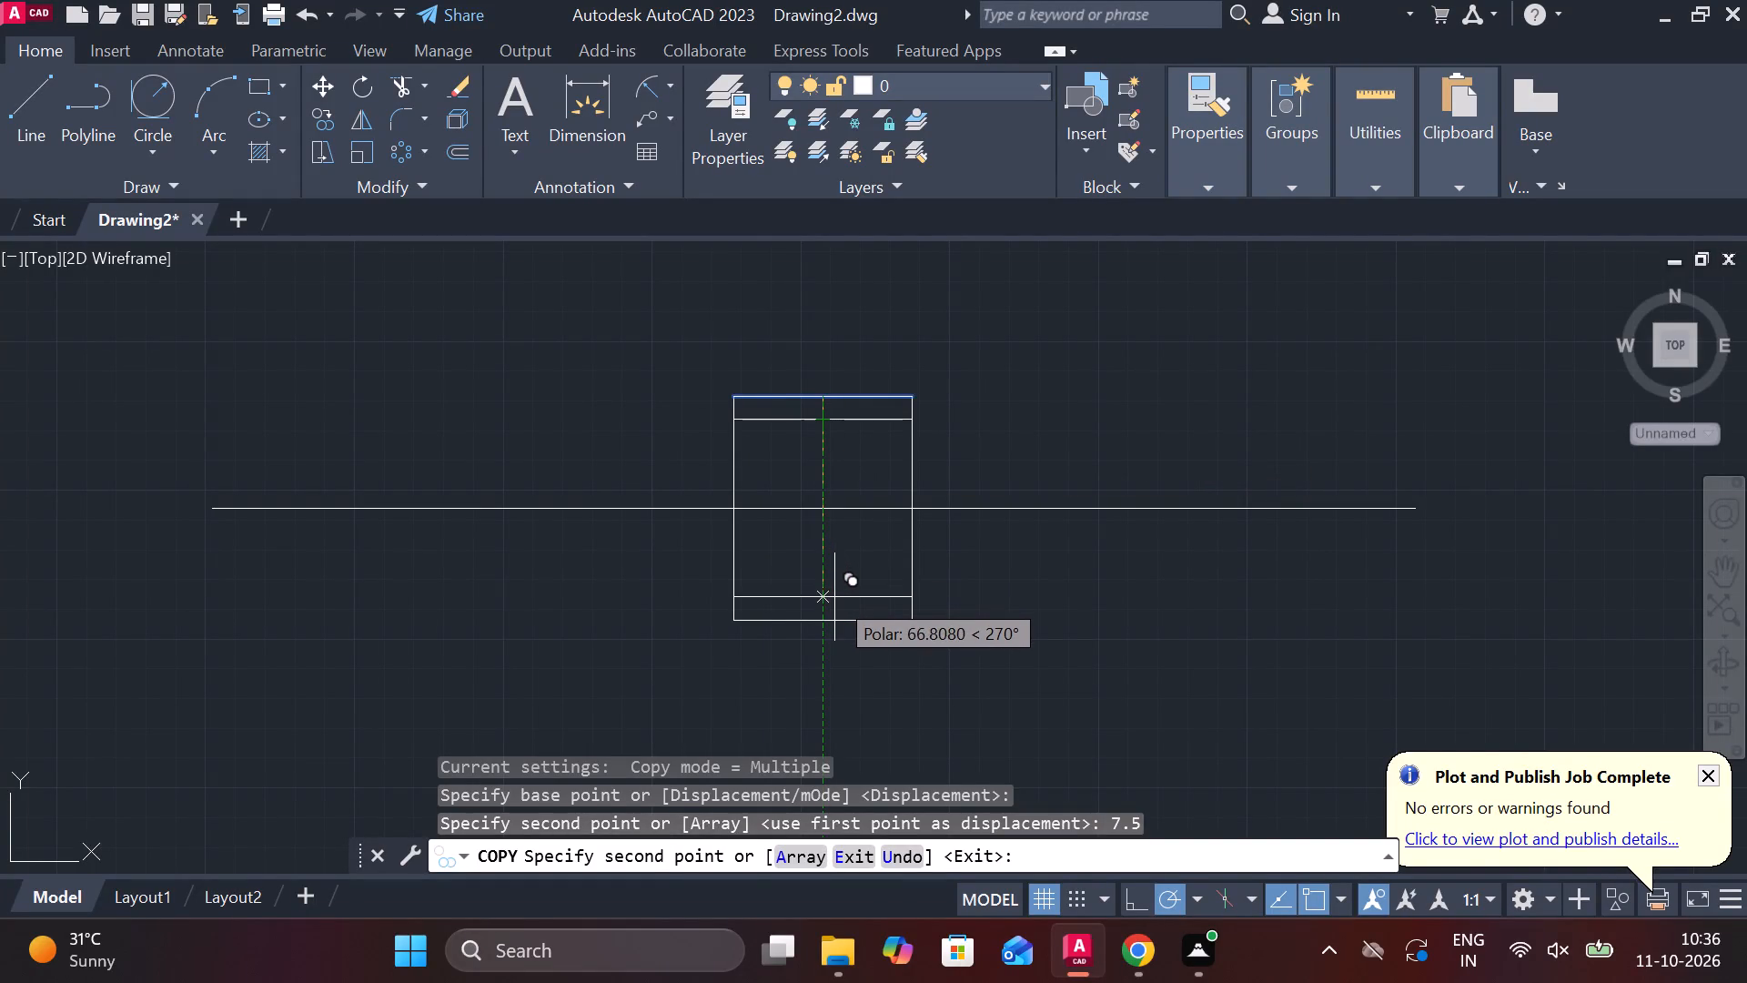
key(Escape)
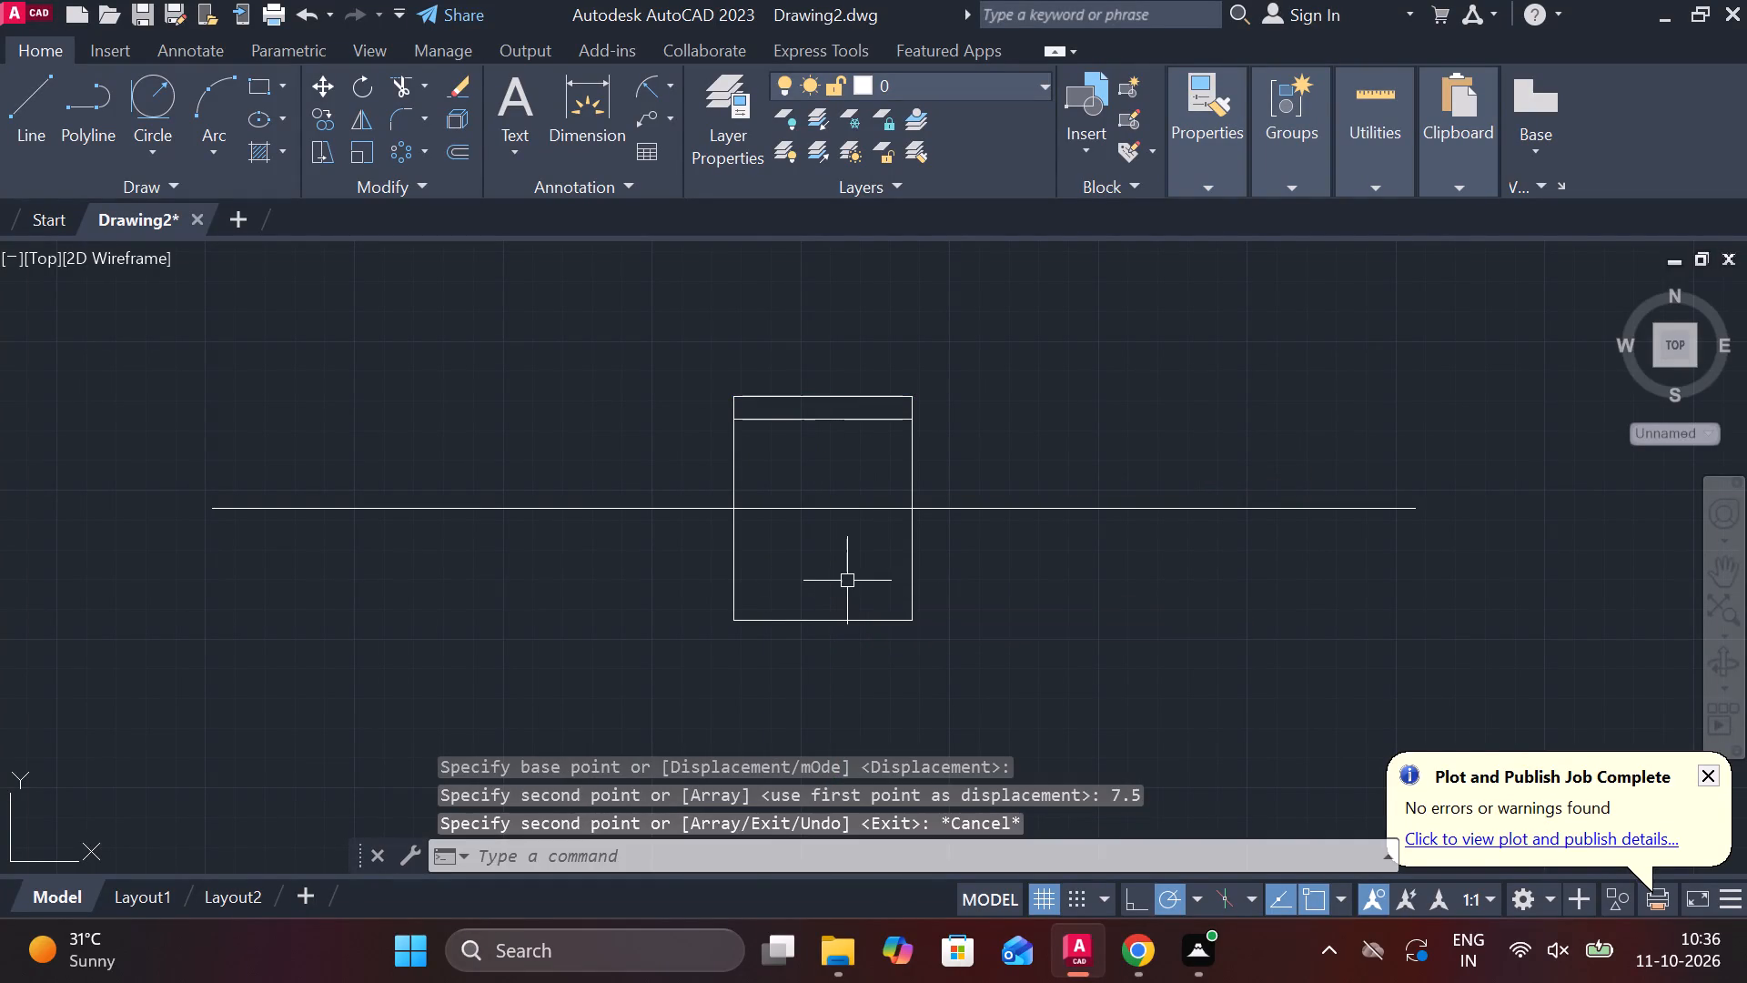
Copy the rectangle's bottom edge 7.5 straight up, using its midpoint as the base point.
click(803, 623)
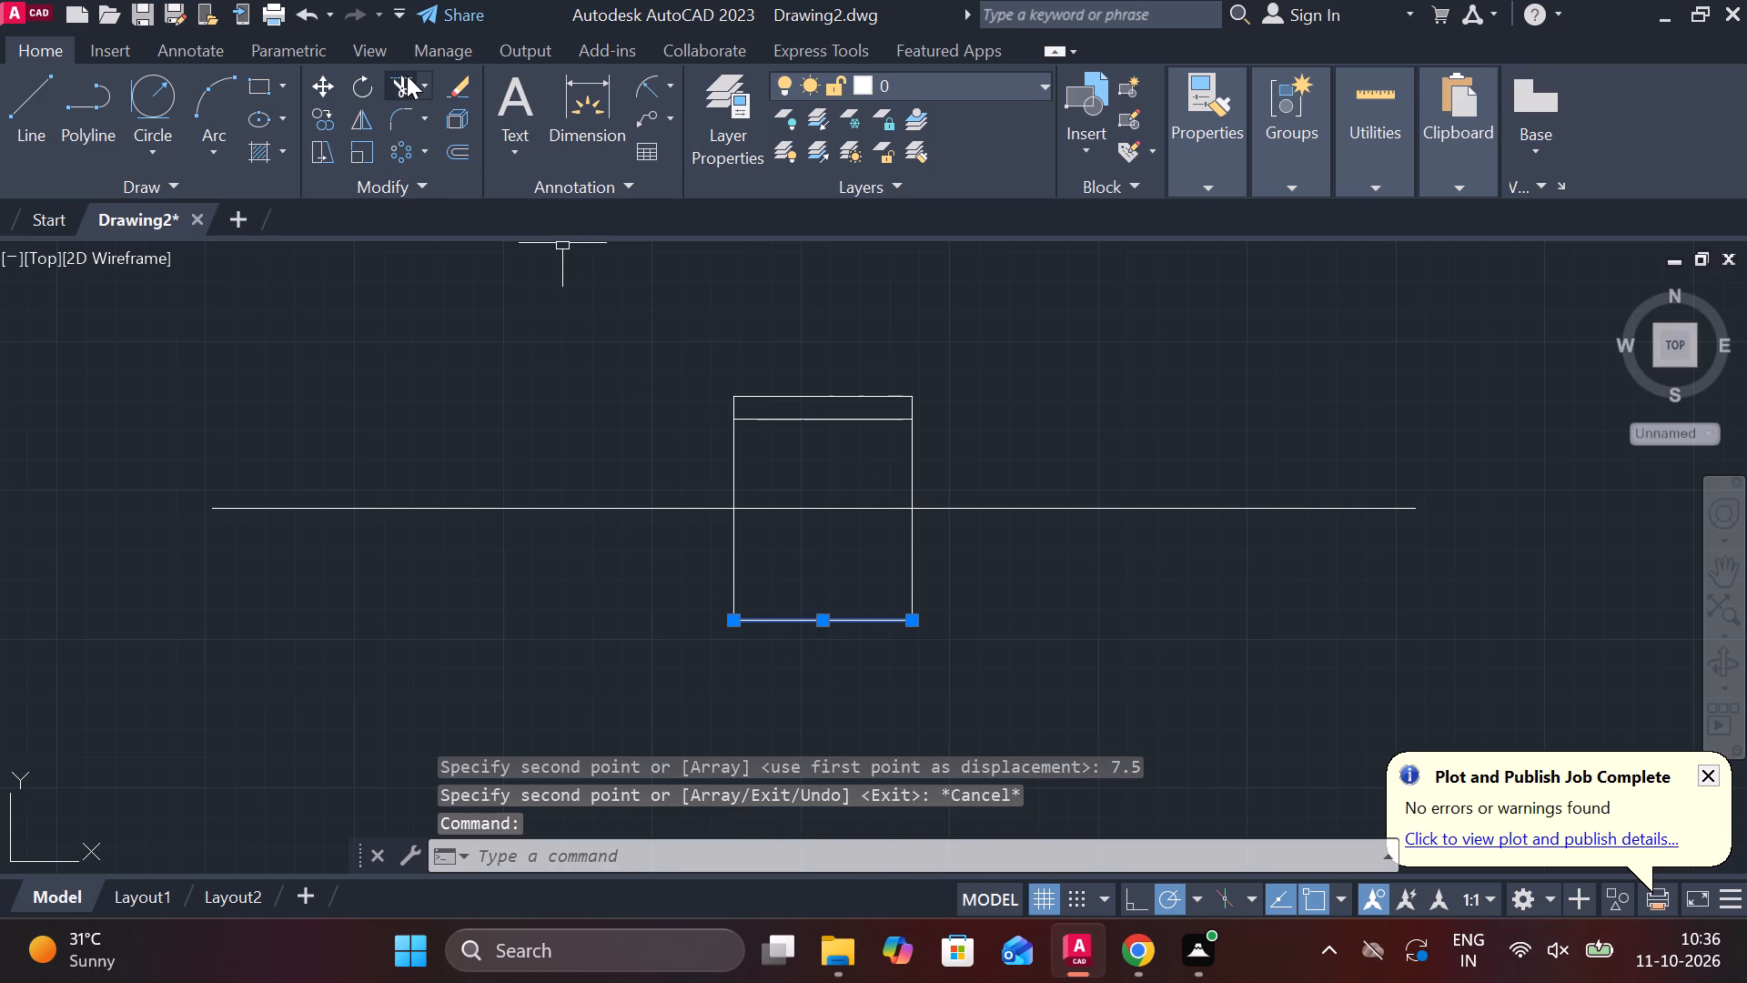
click(316, 122)
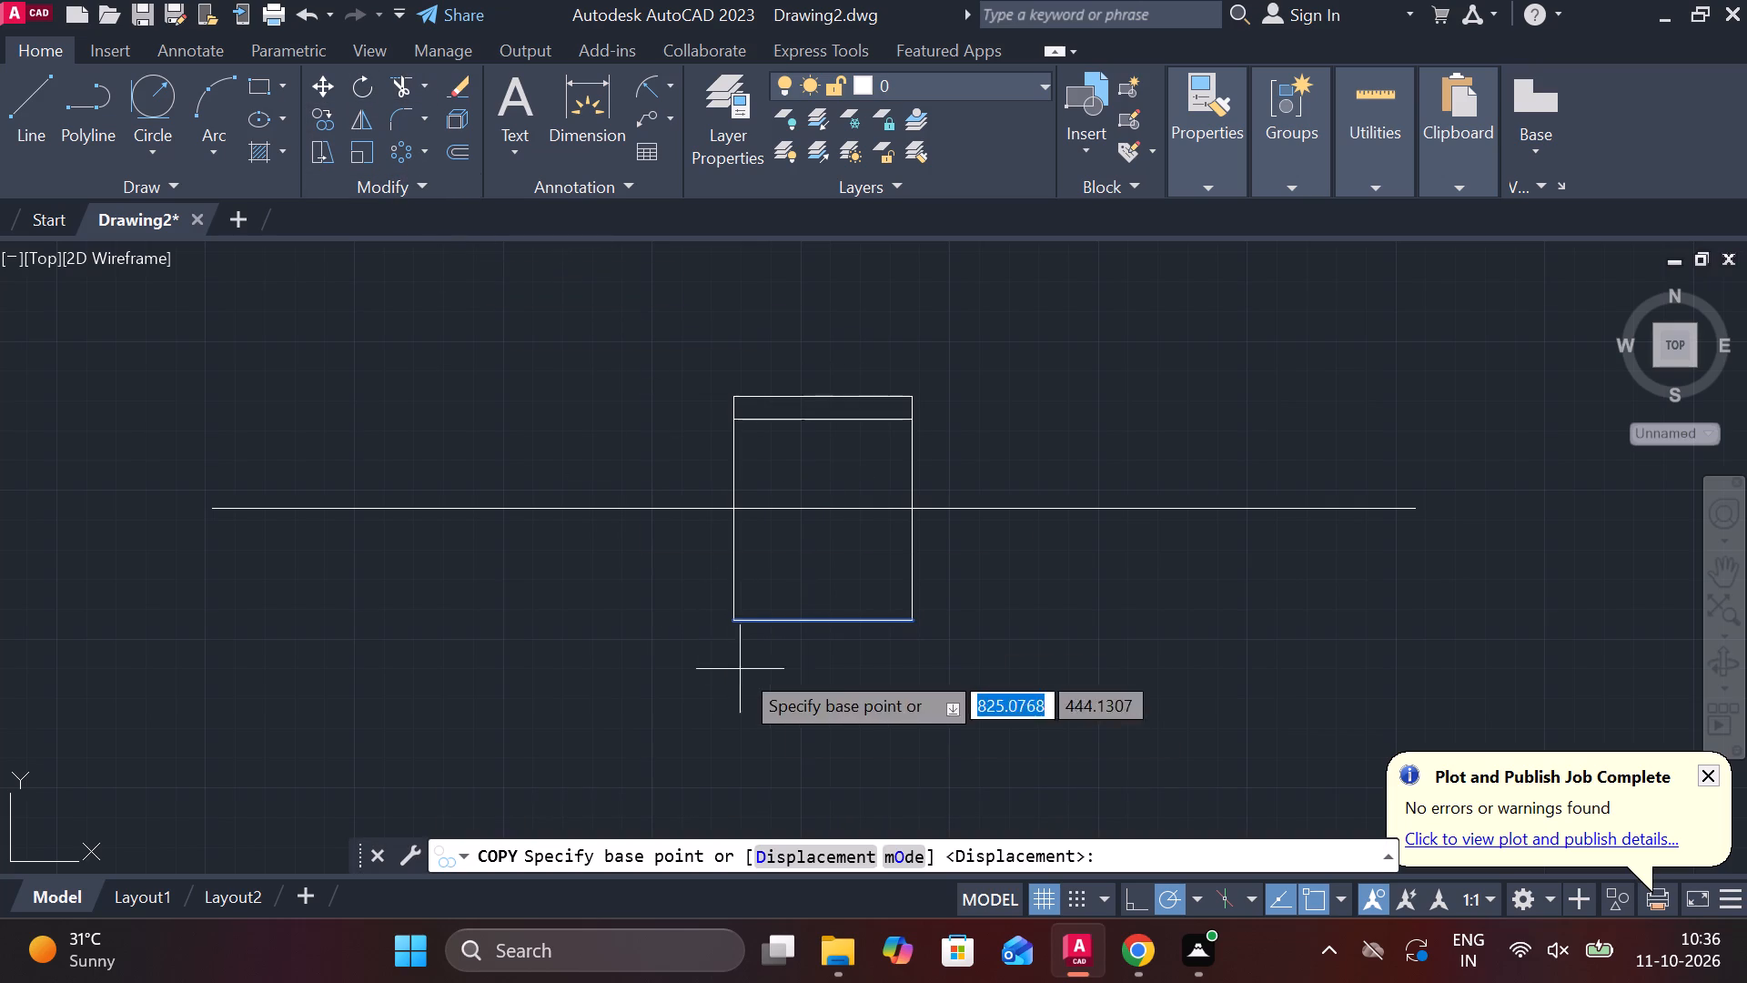
click(815, 620)
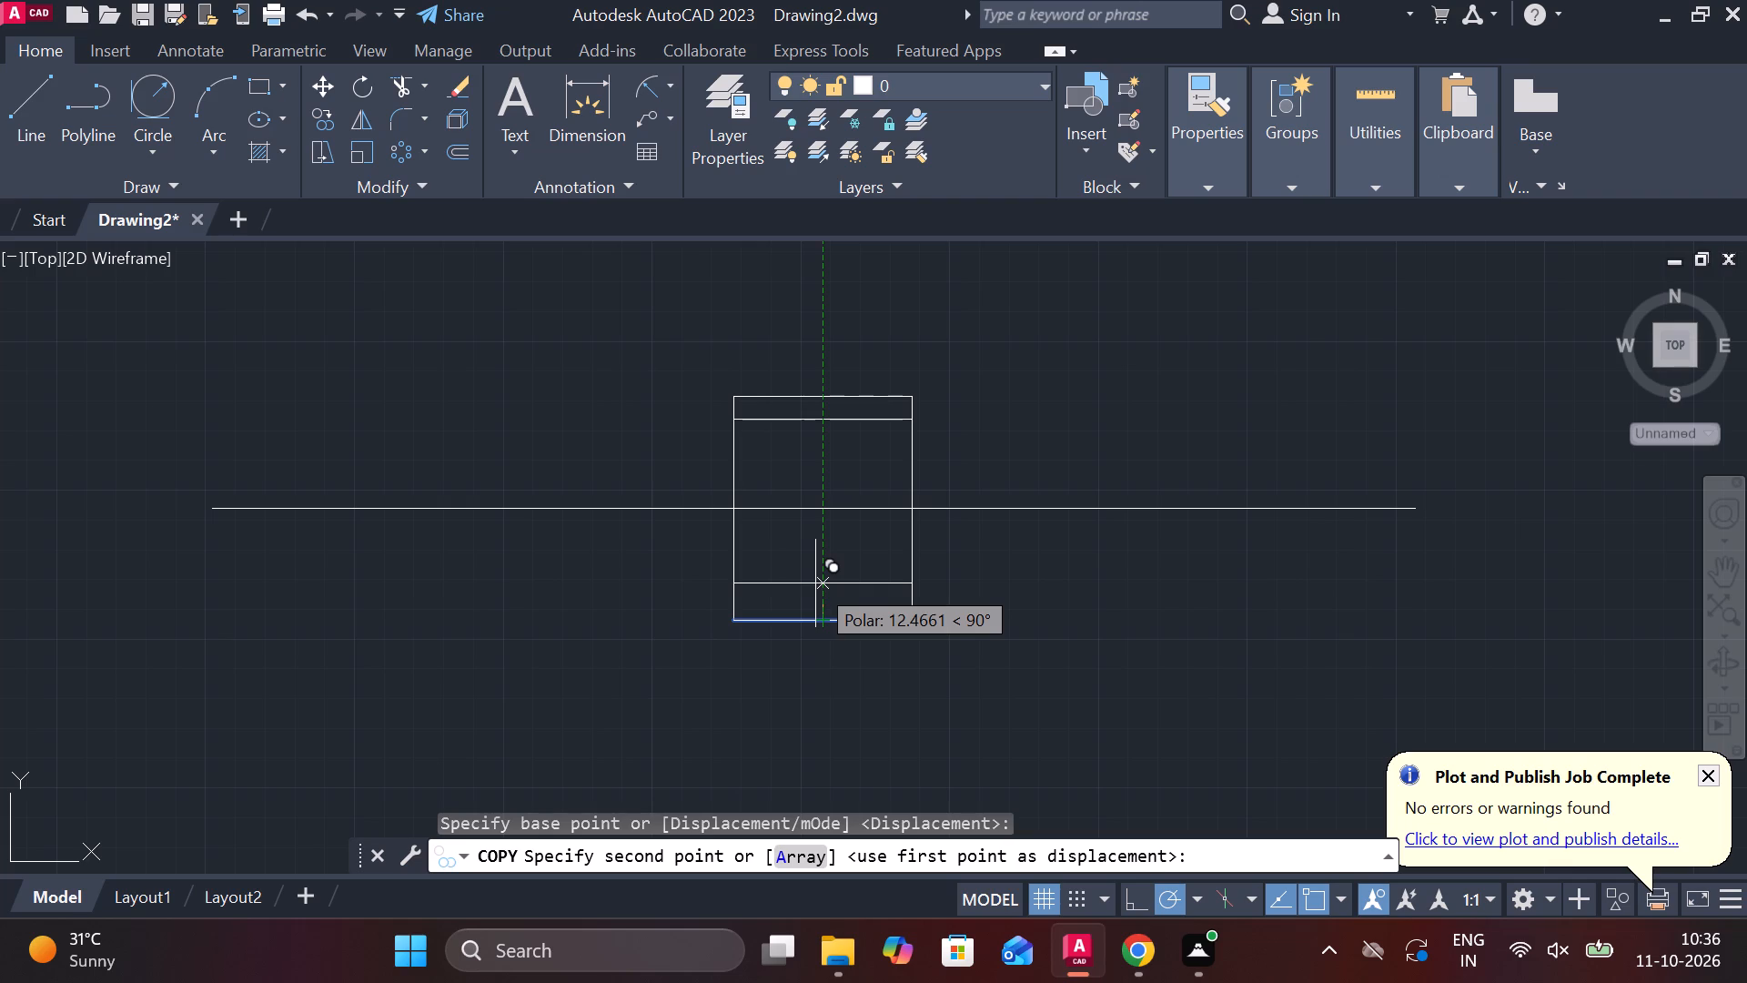
key(7)
text(.5)
key(Return)
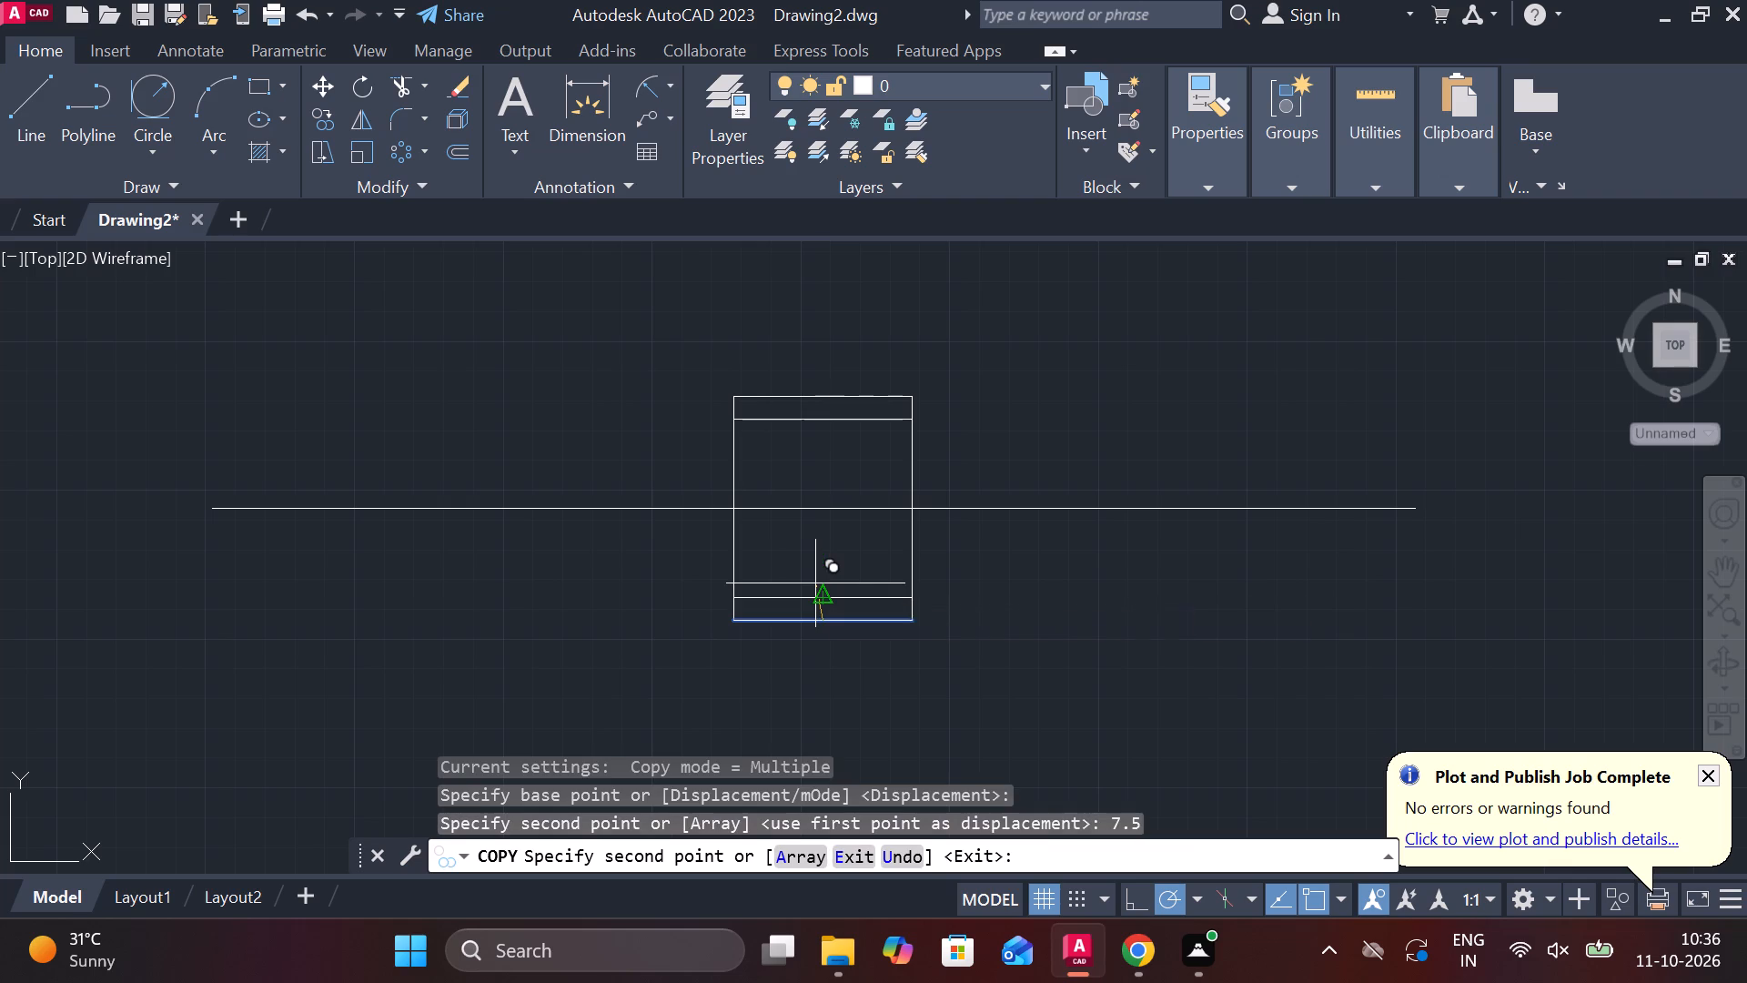
key(Escape)
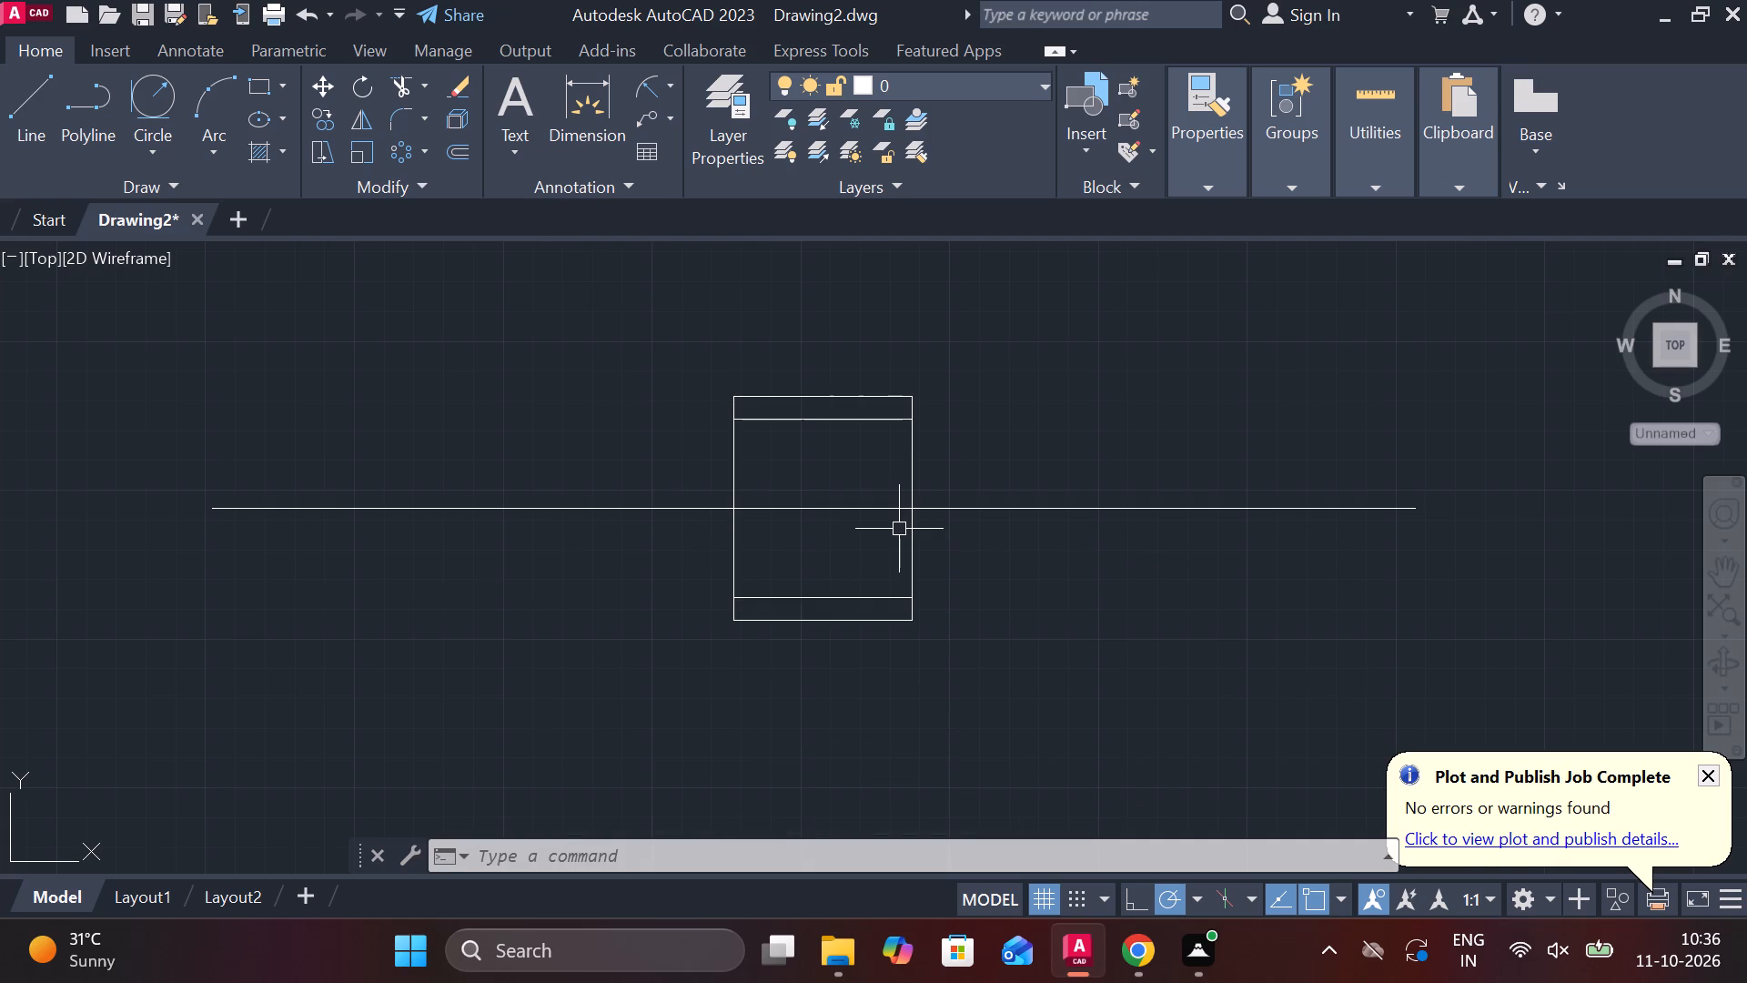
Copy the rectangle's left side 7.5 inward from its intersection with the horizontal centre line.
click(733, 544)
click(333, 117)
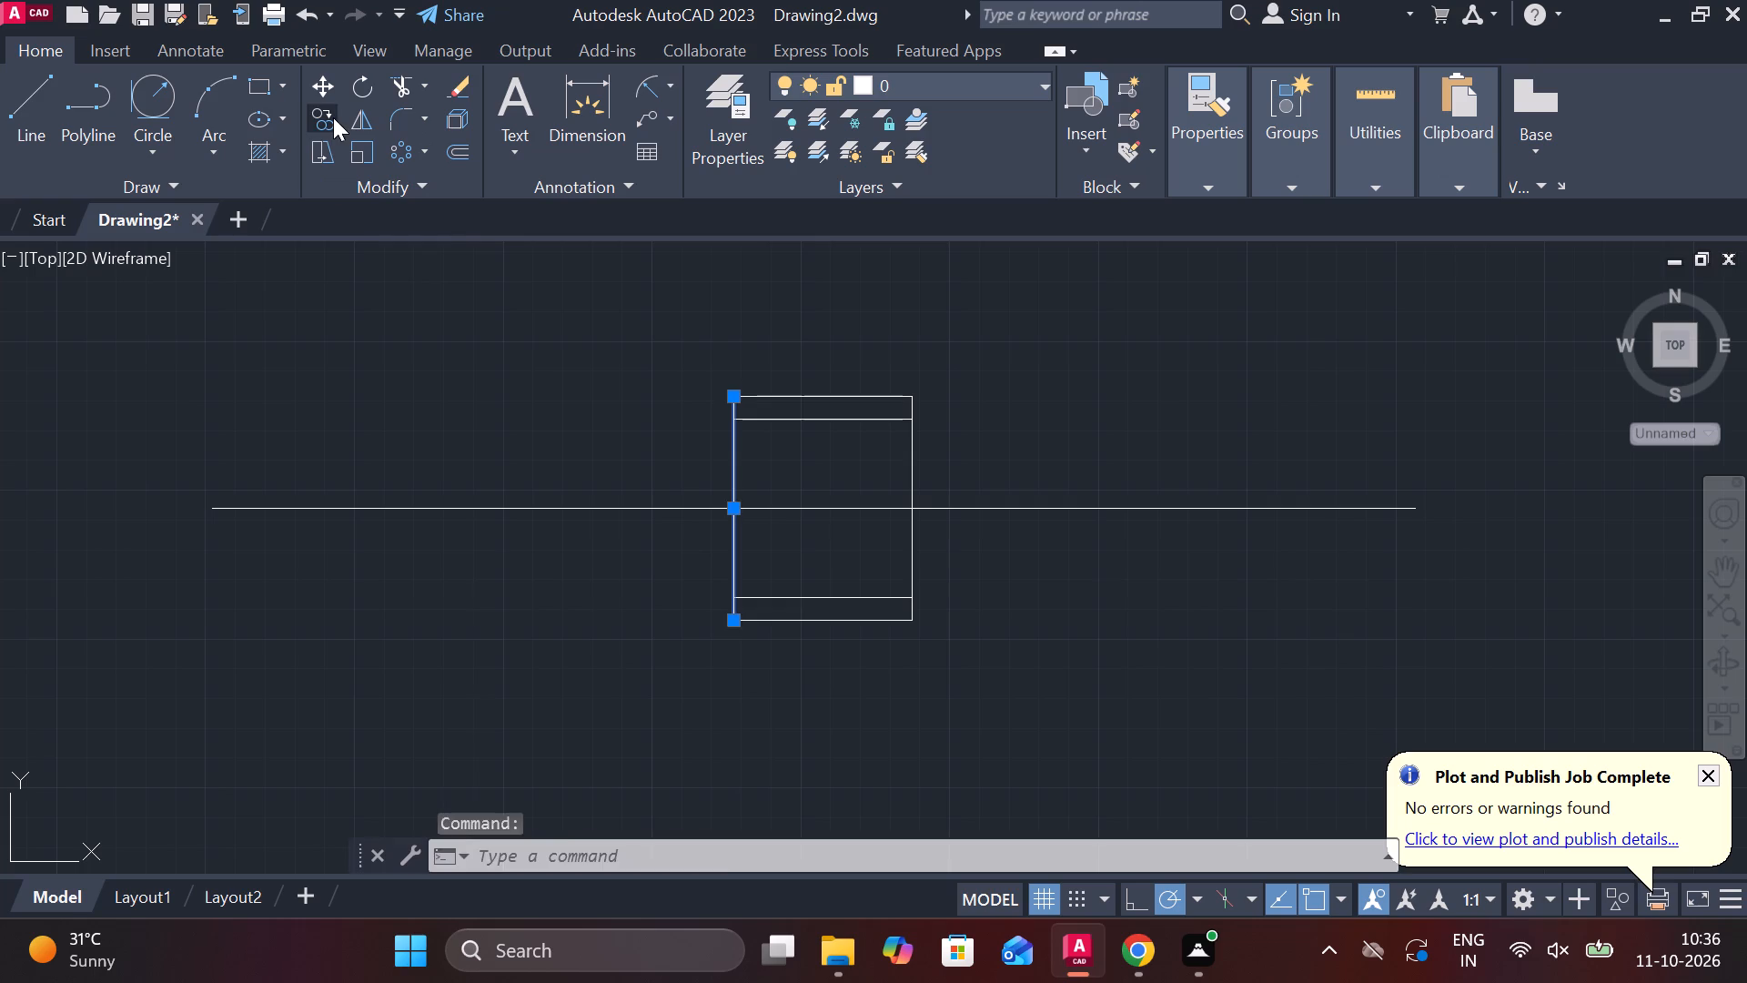
click(738, 504)
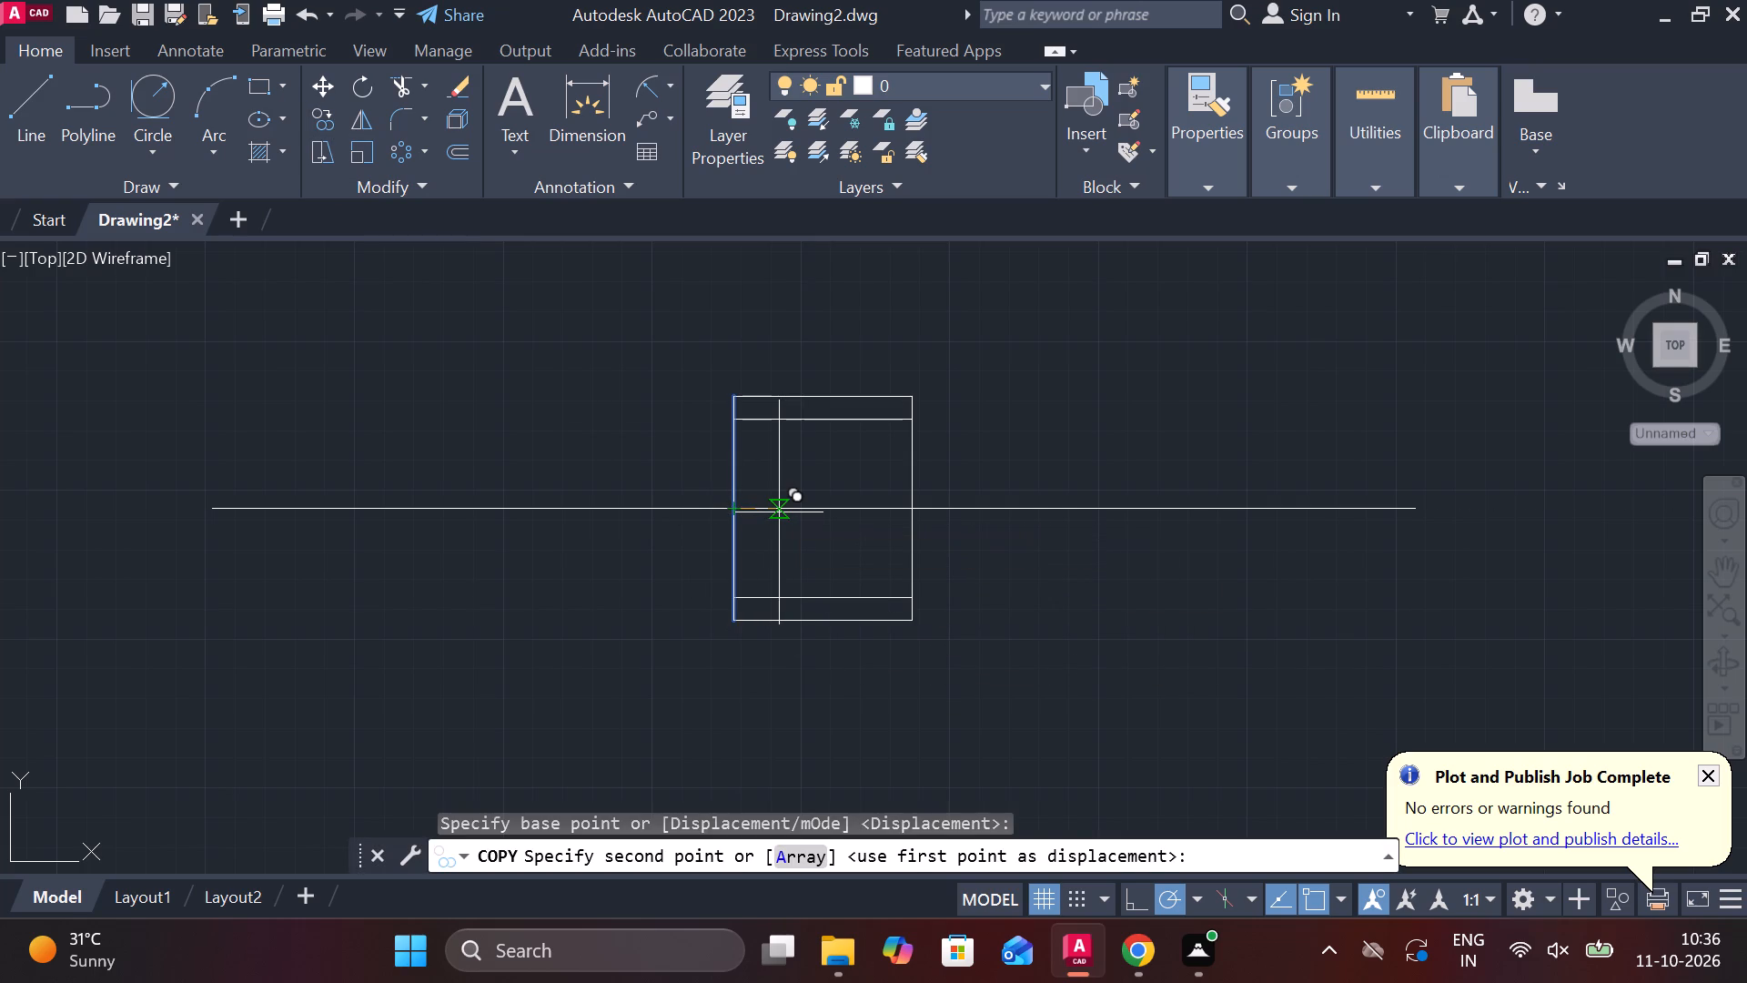
key(7)
key(period)
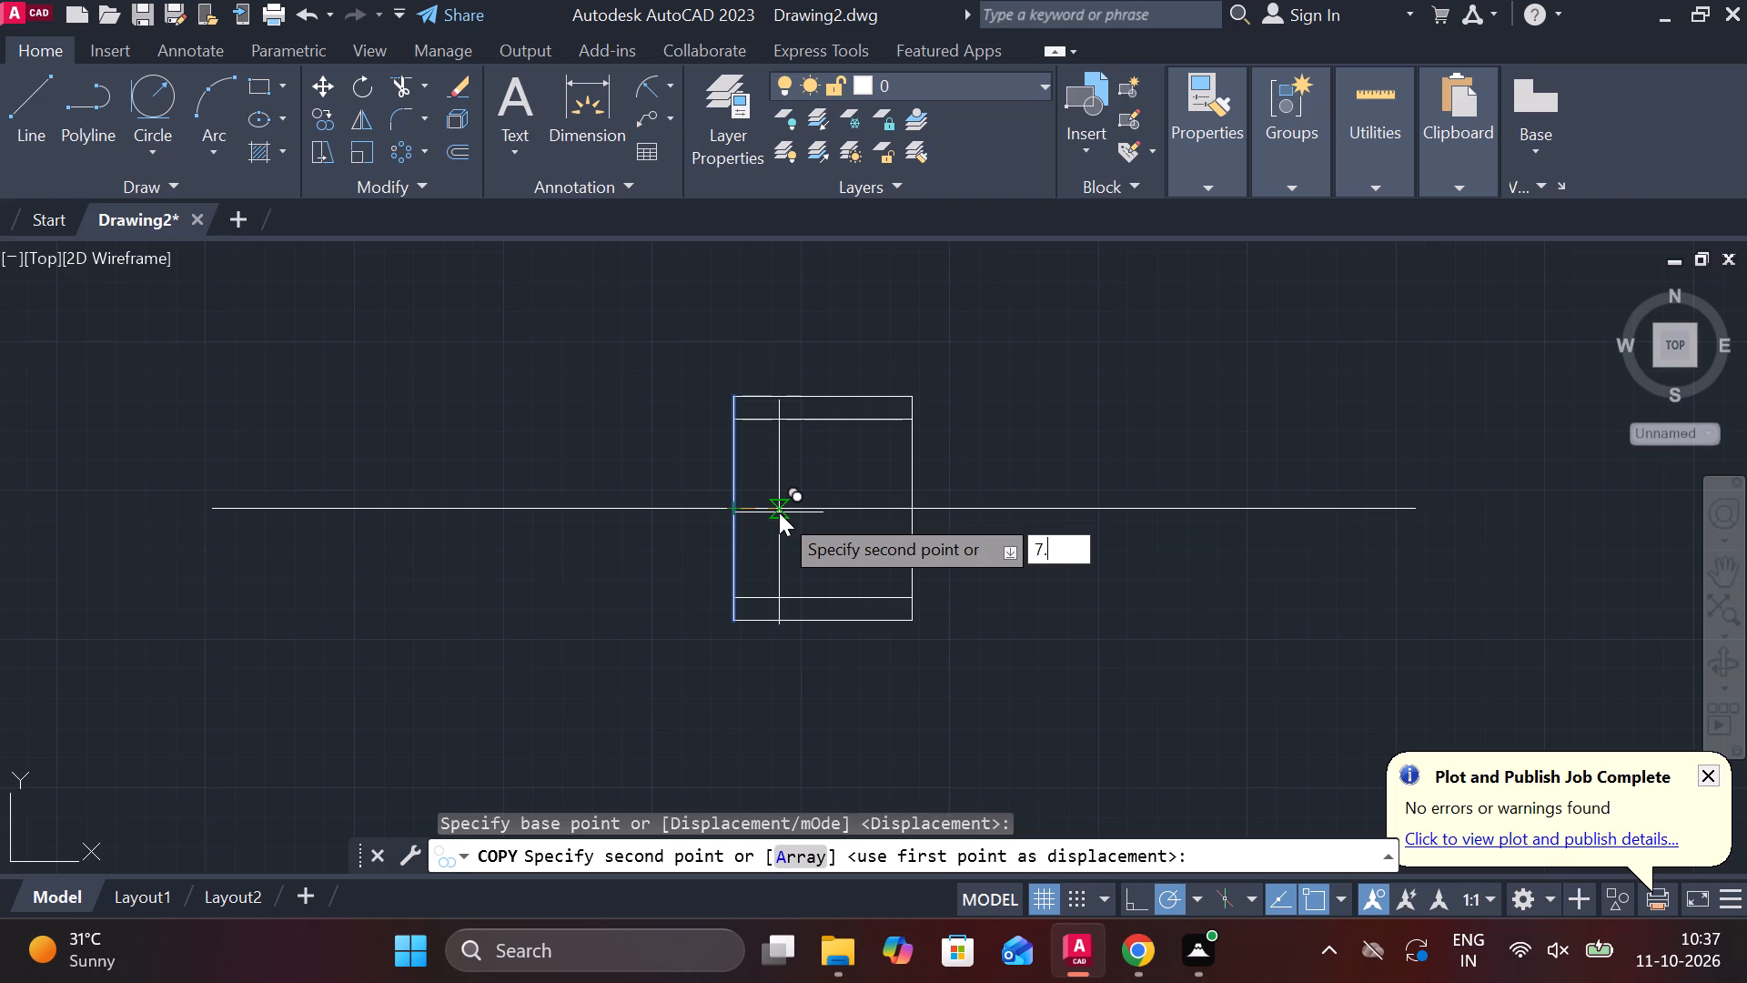
key(5)
key(Return)
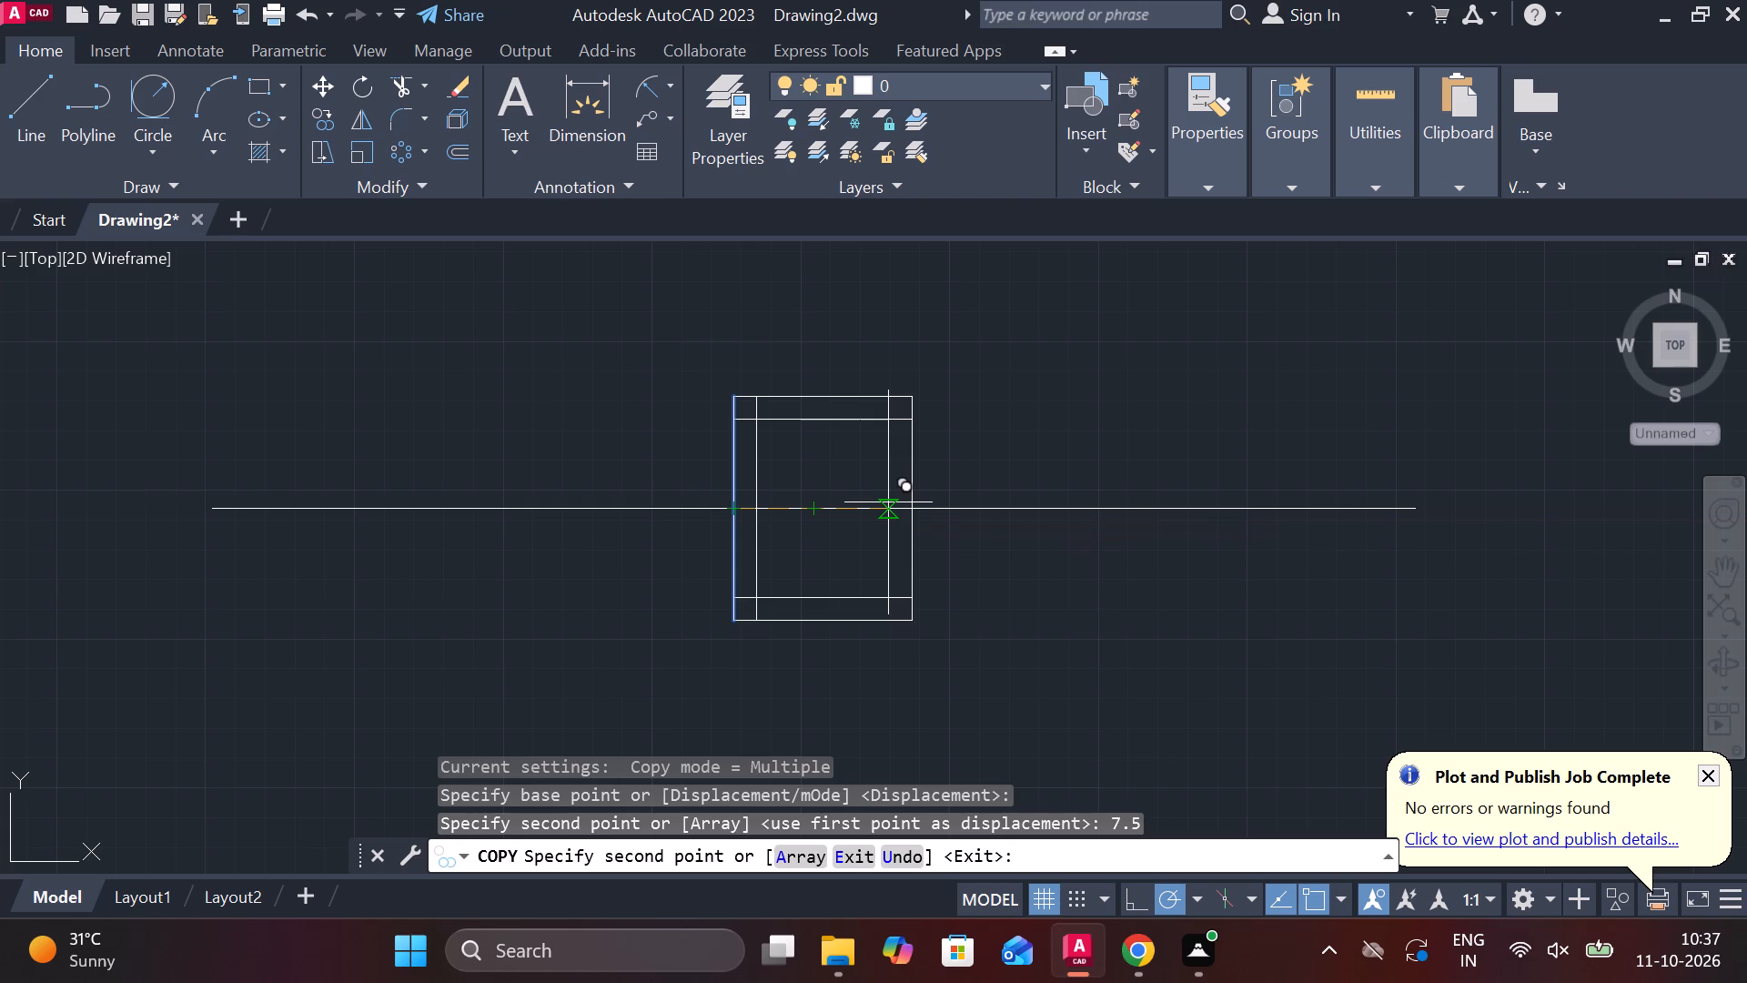
key(Escape)
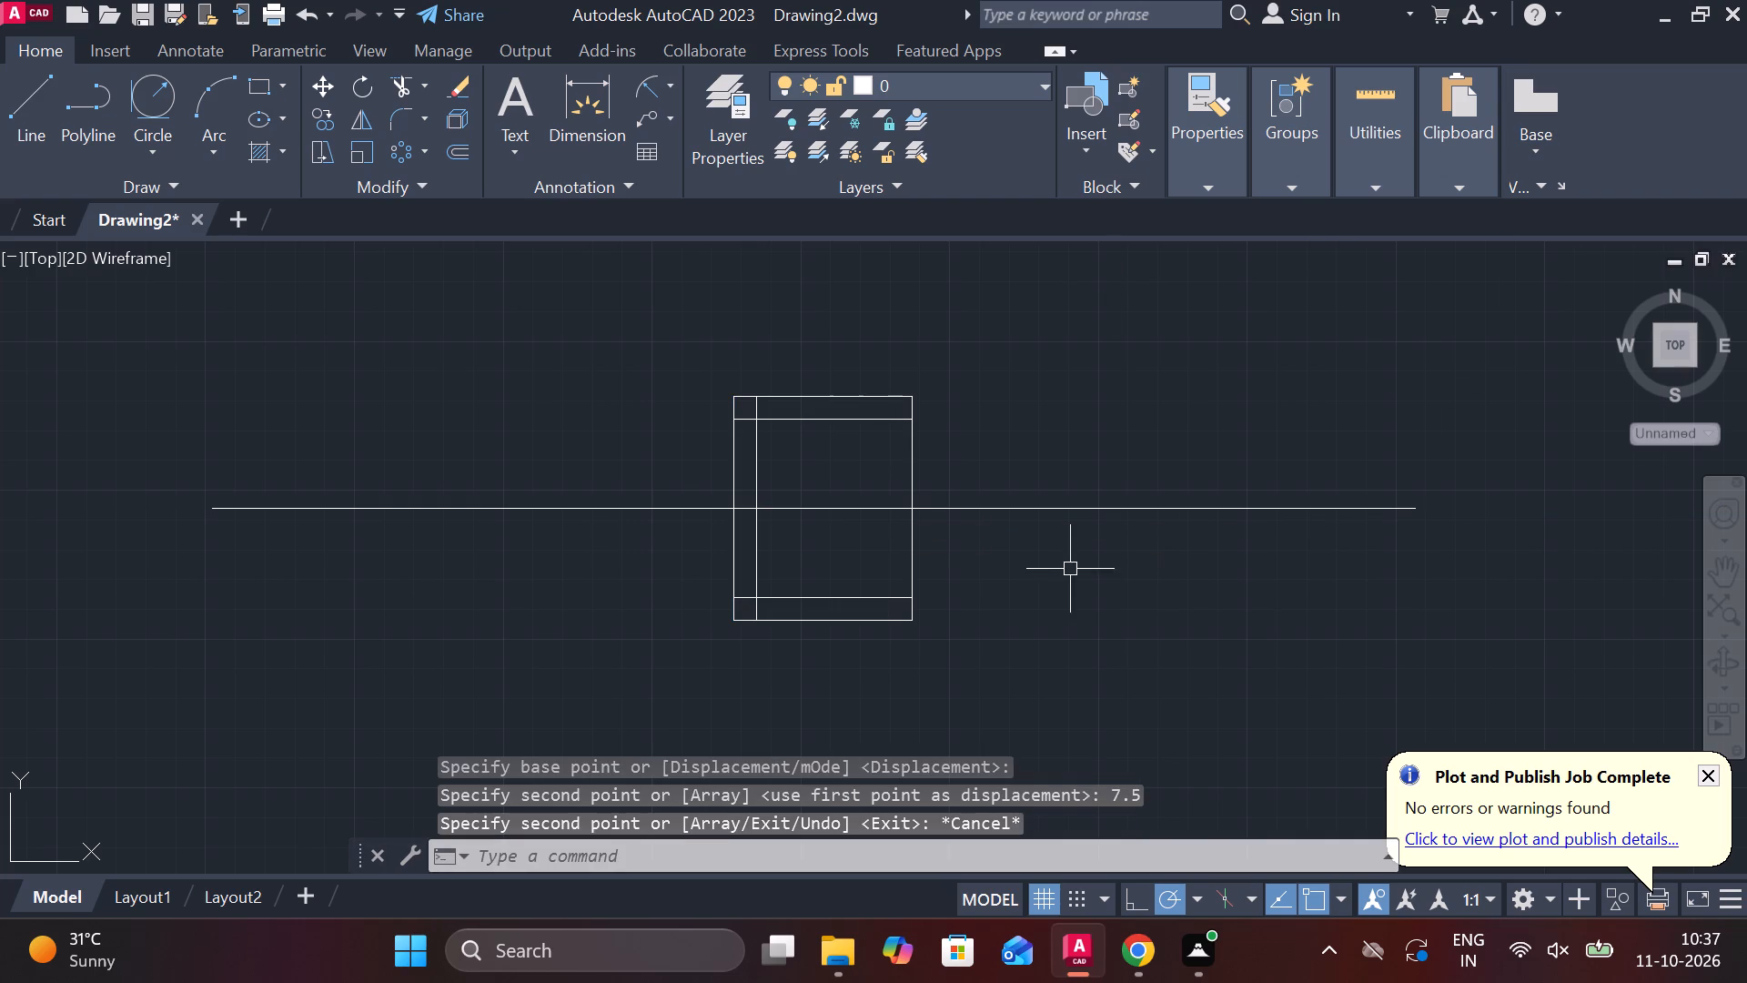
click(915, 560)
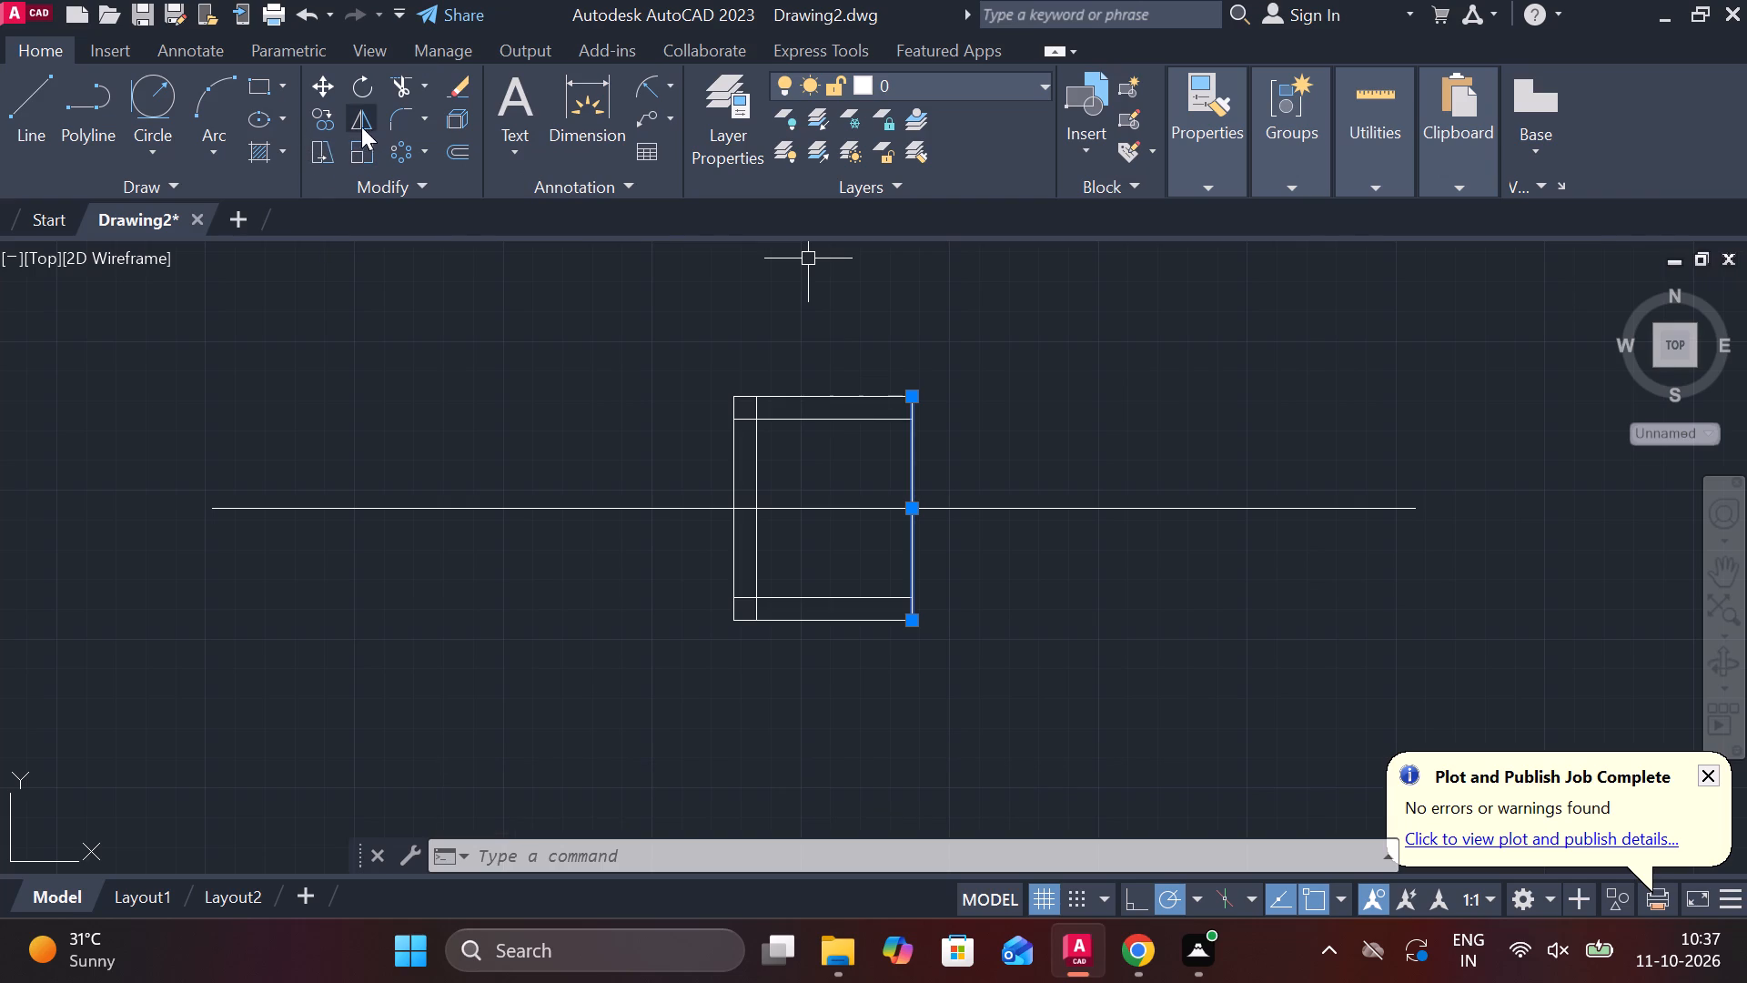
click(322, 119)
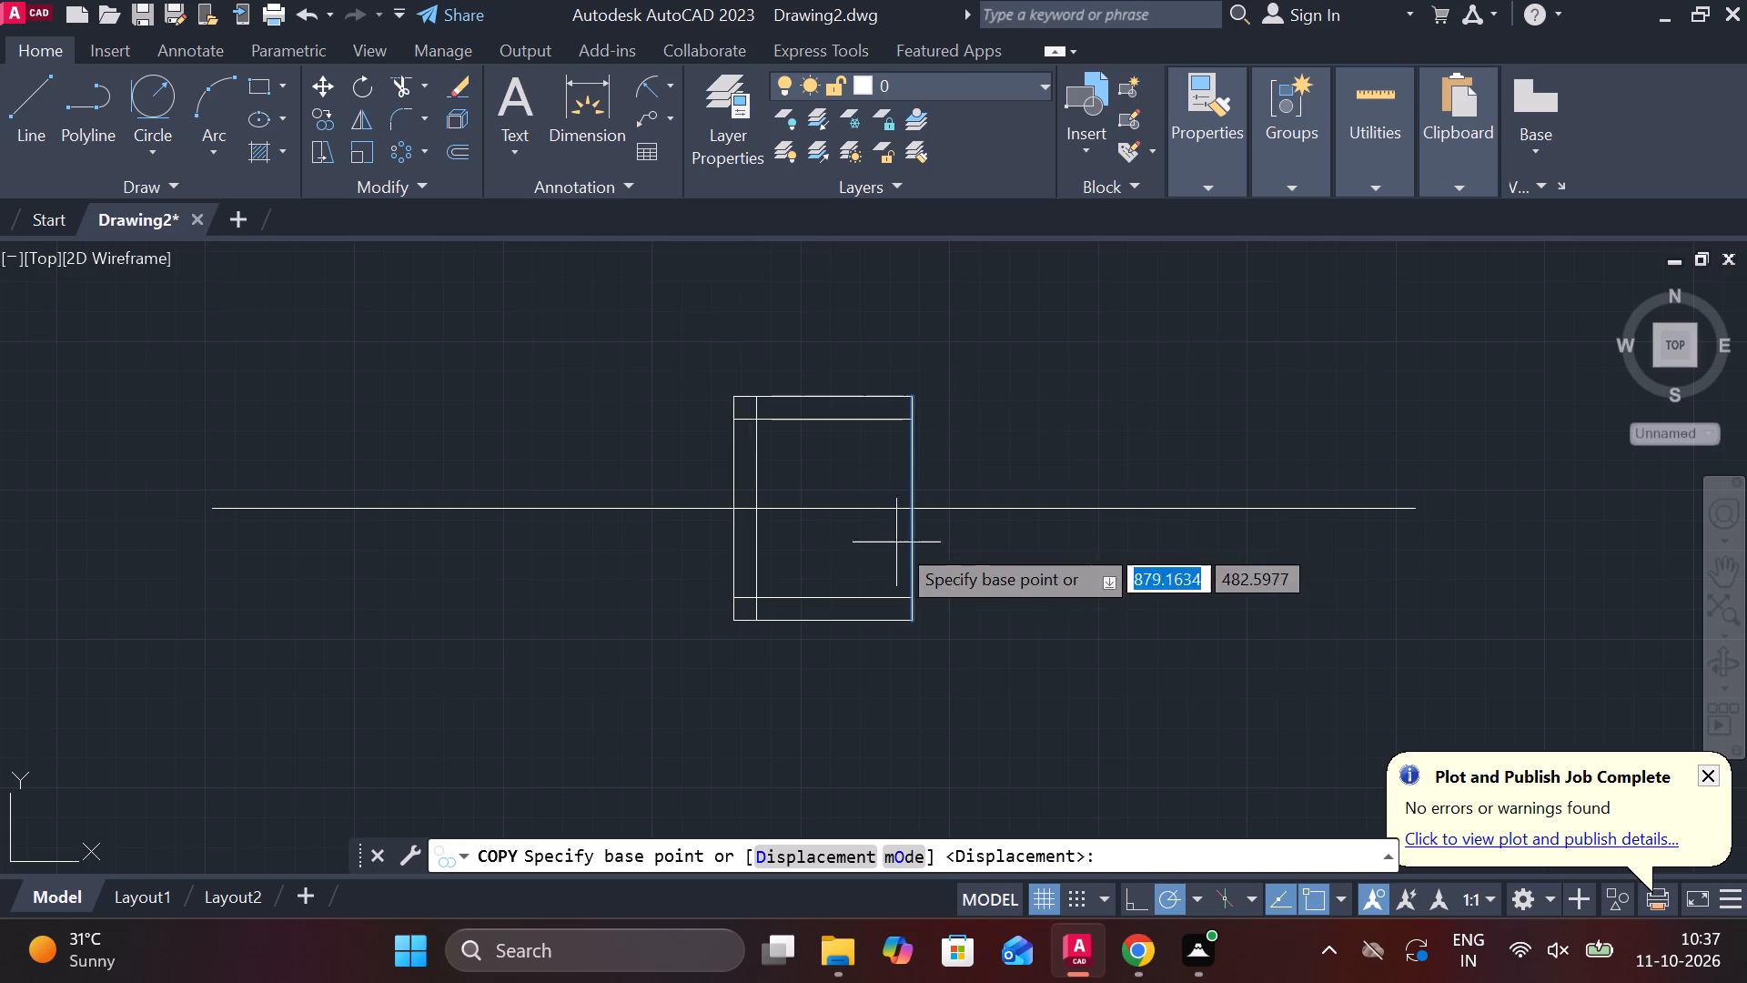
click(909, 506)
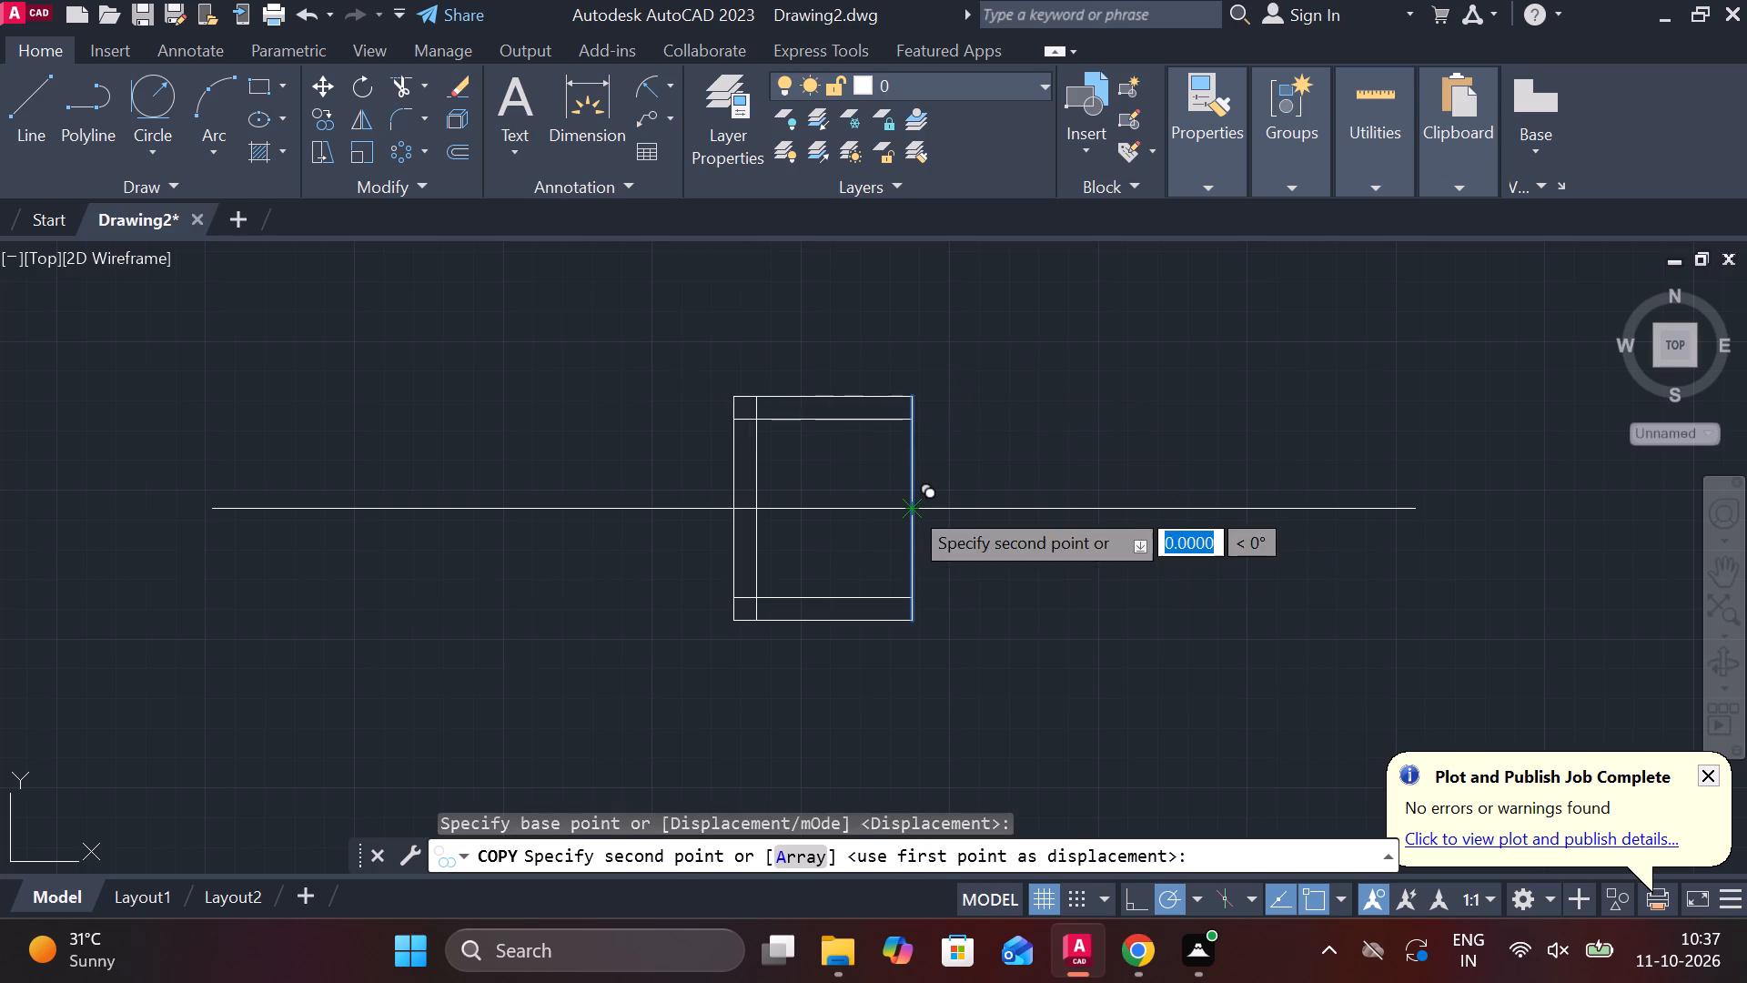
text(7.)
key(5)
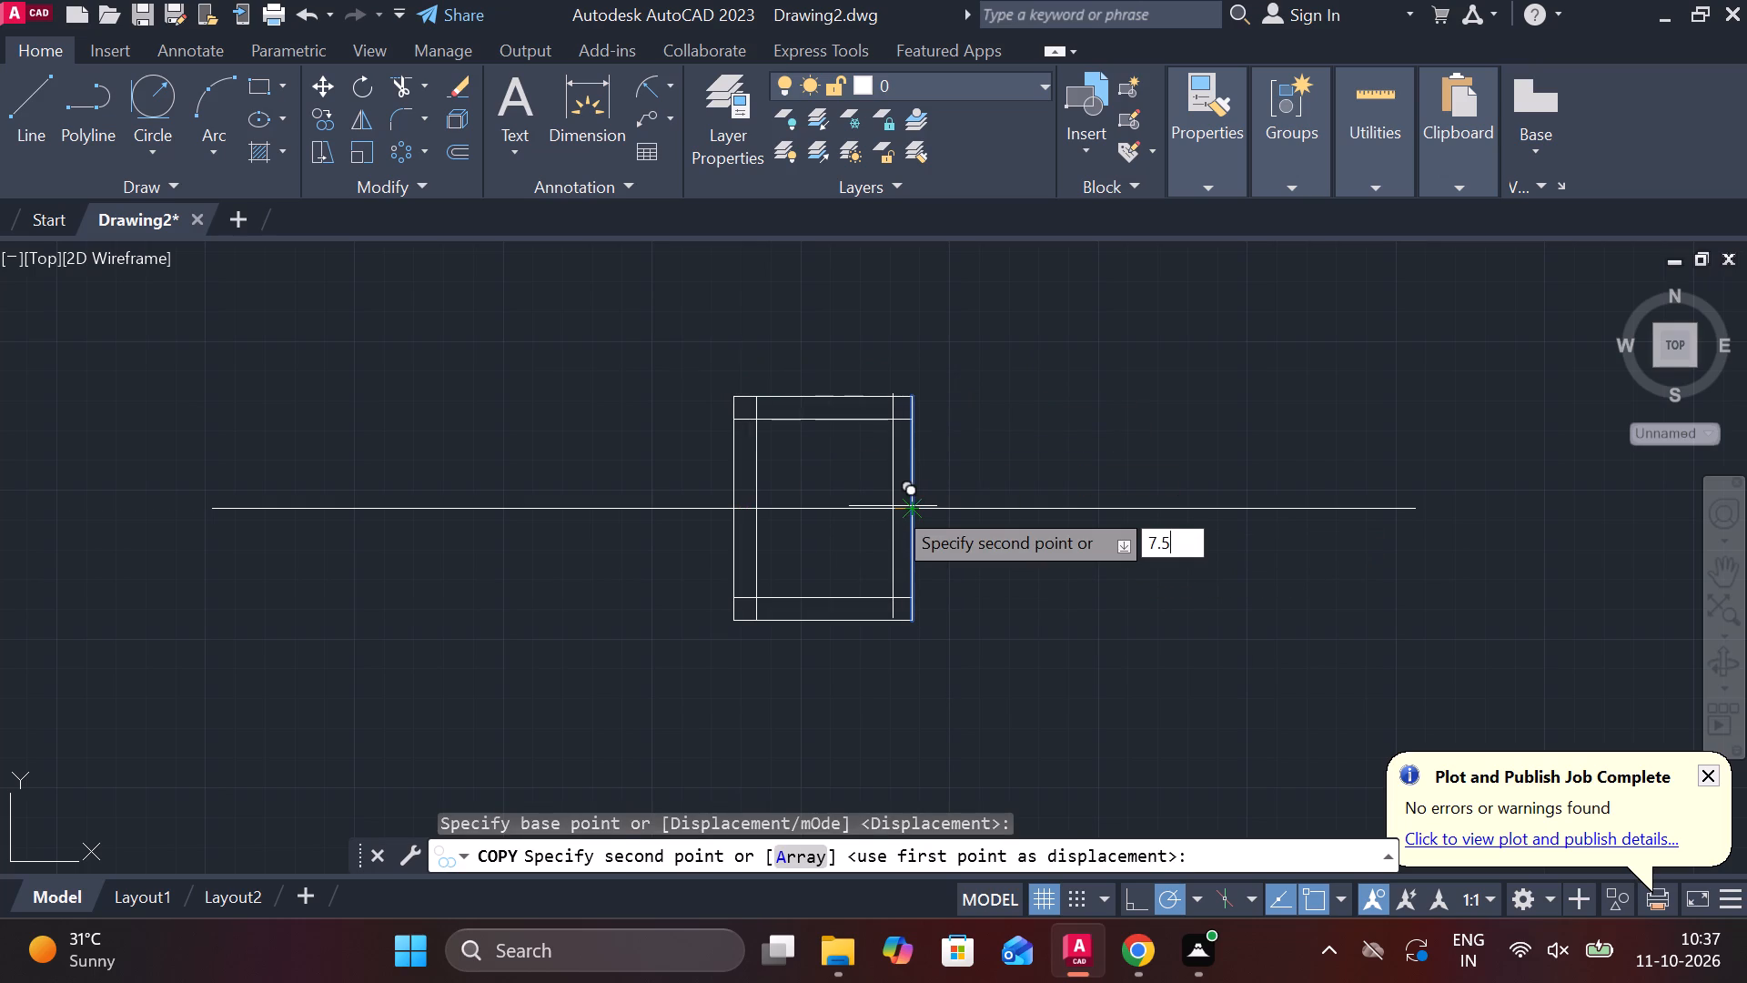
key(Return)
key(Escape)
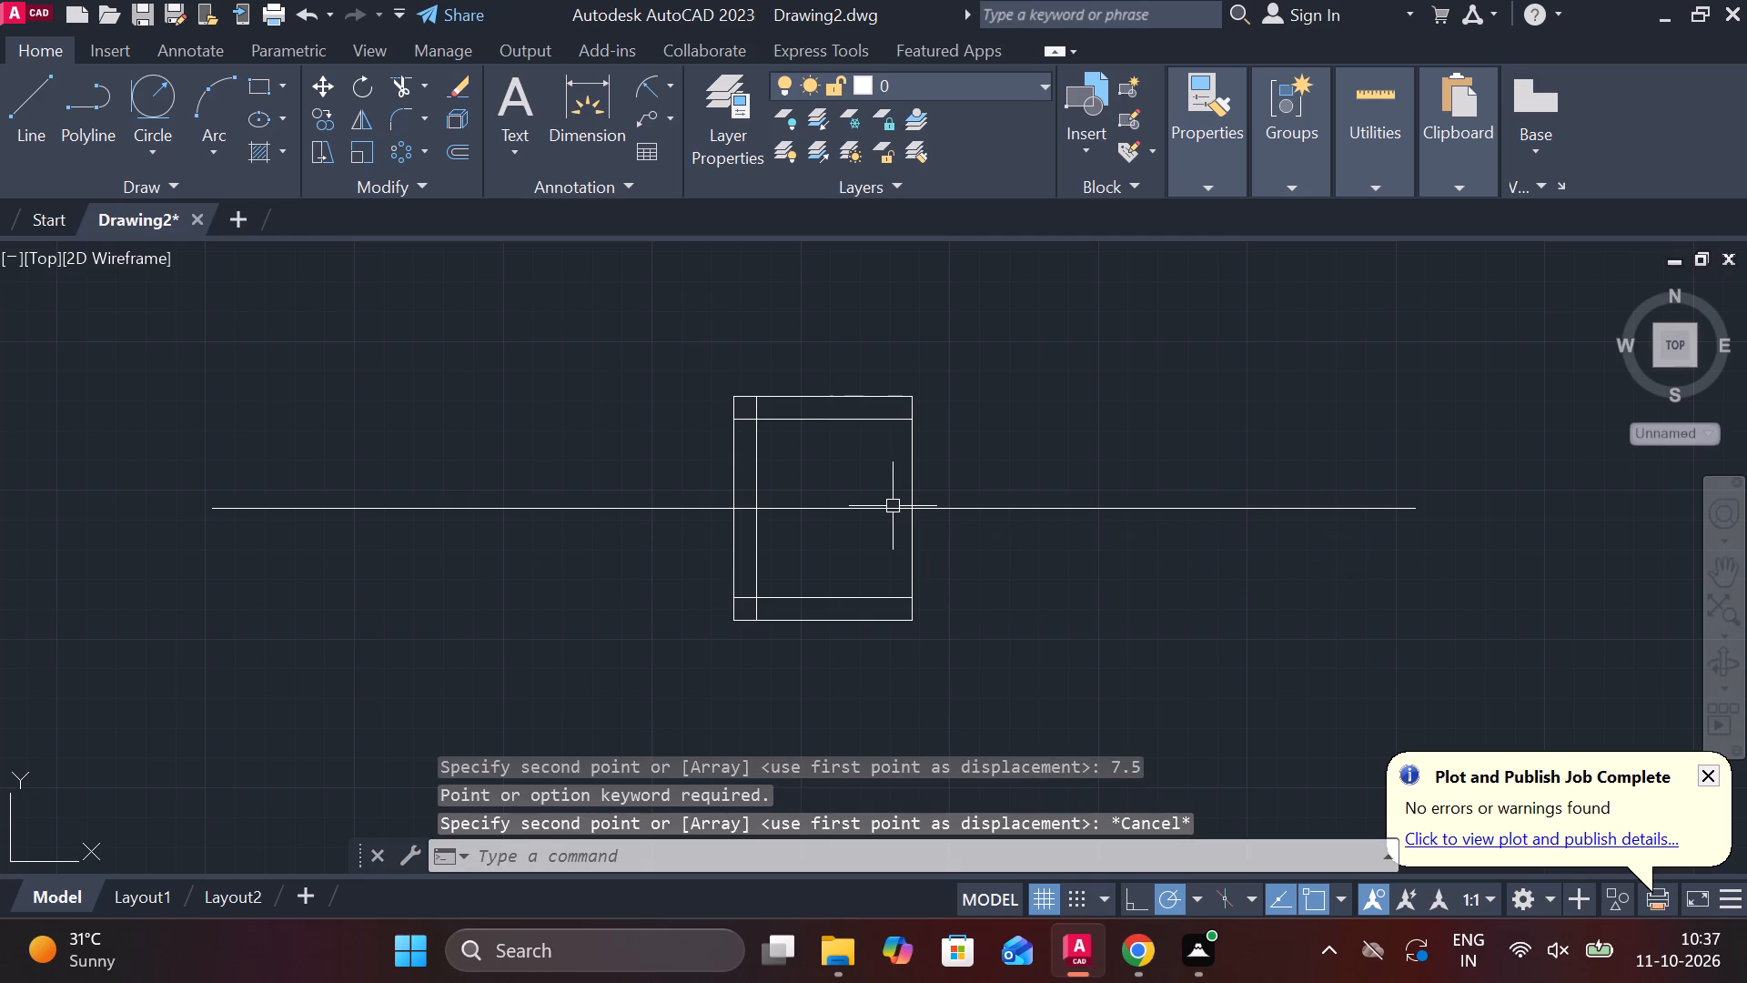
Copy the rectangle's right side 7.5 inward from its intersection with the horizontal centre line.
click(911, 548)
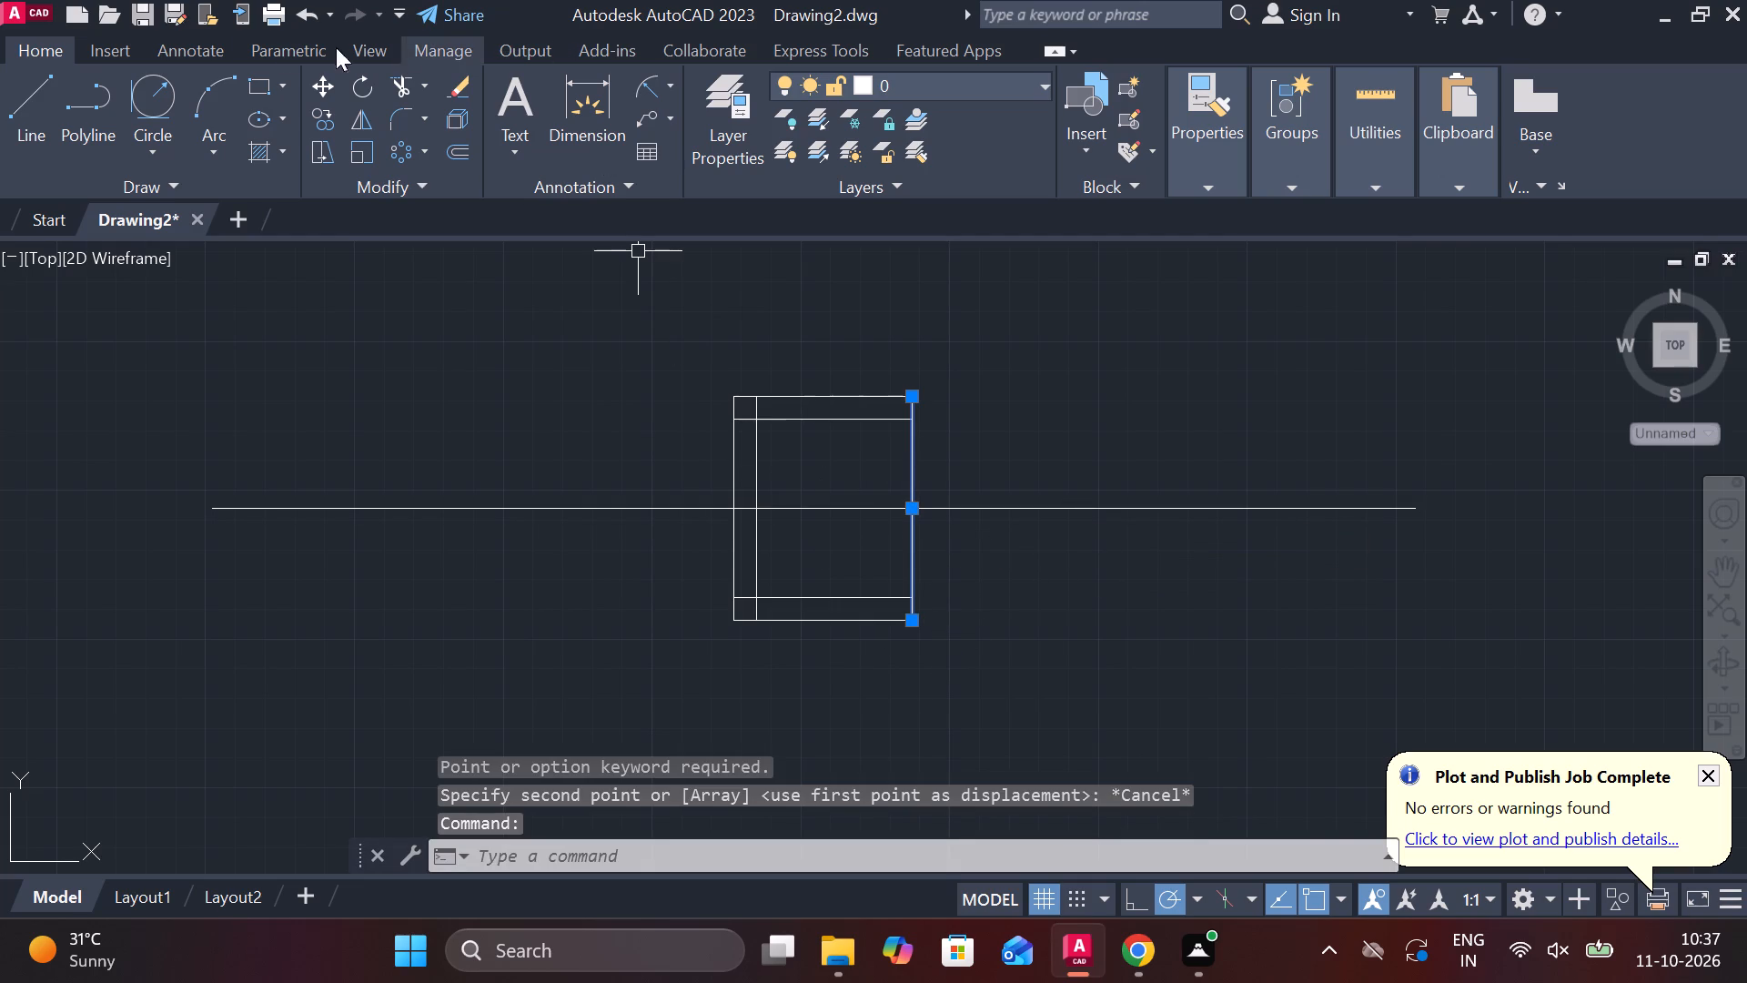
click(322, 112)
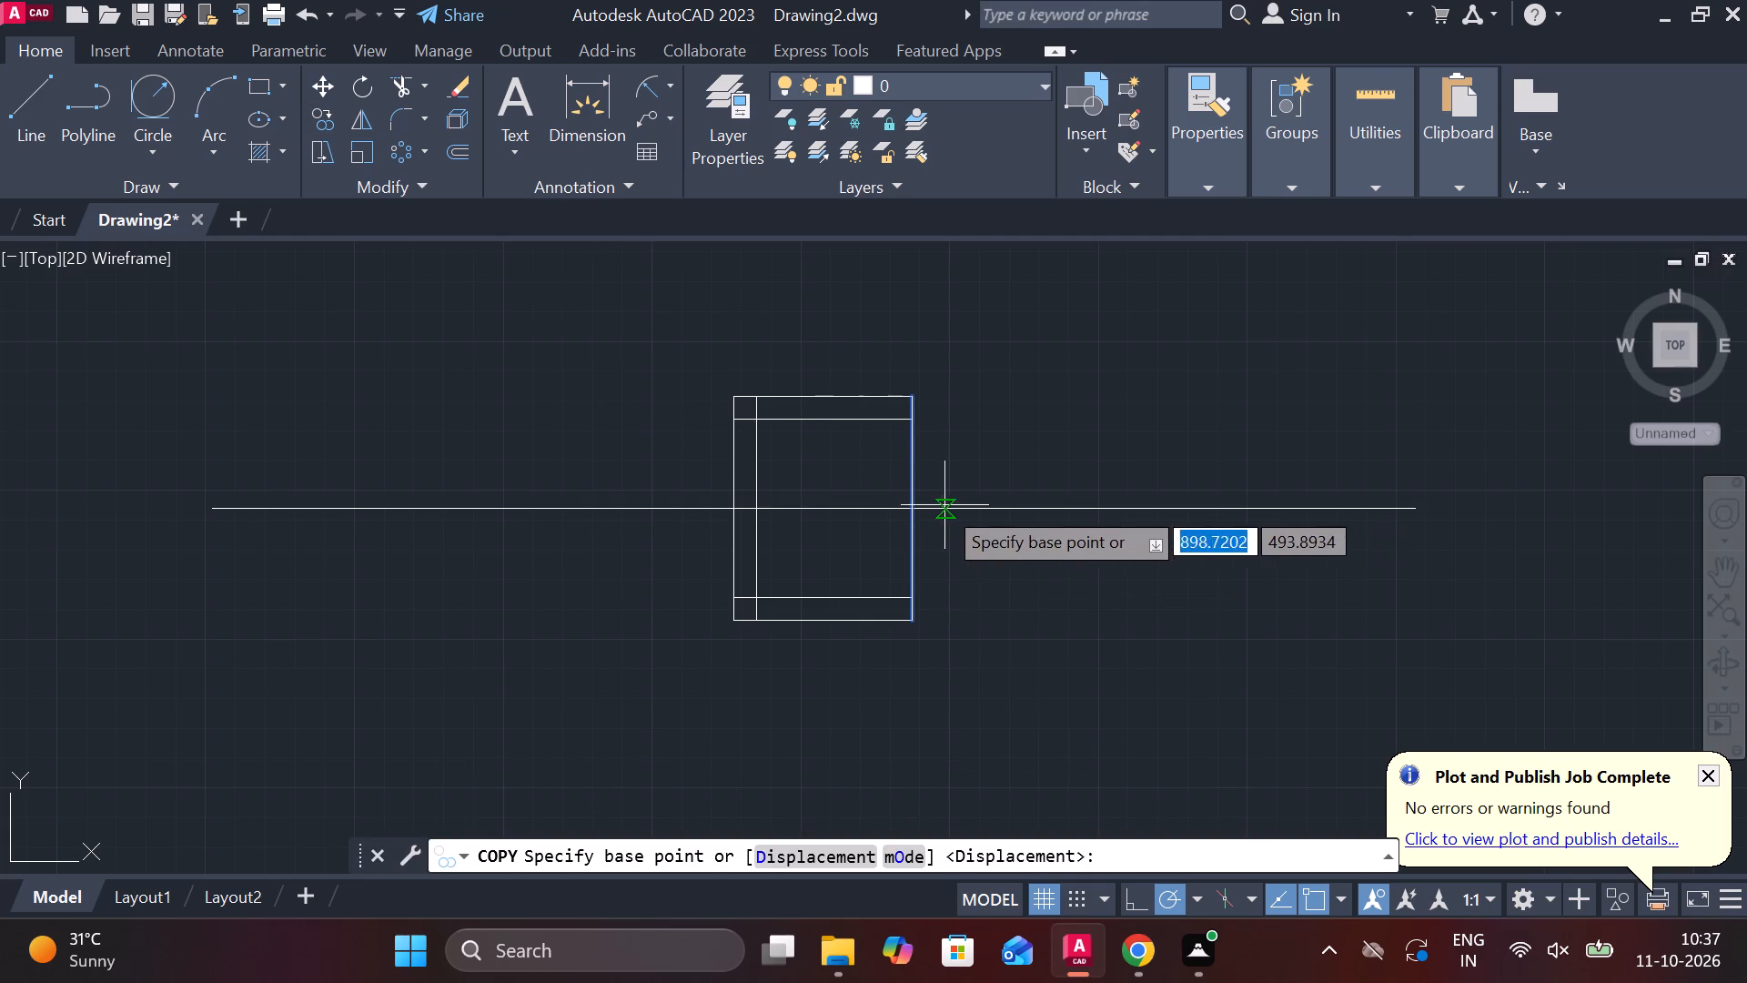
click(918, 510)
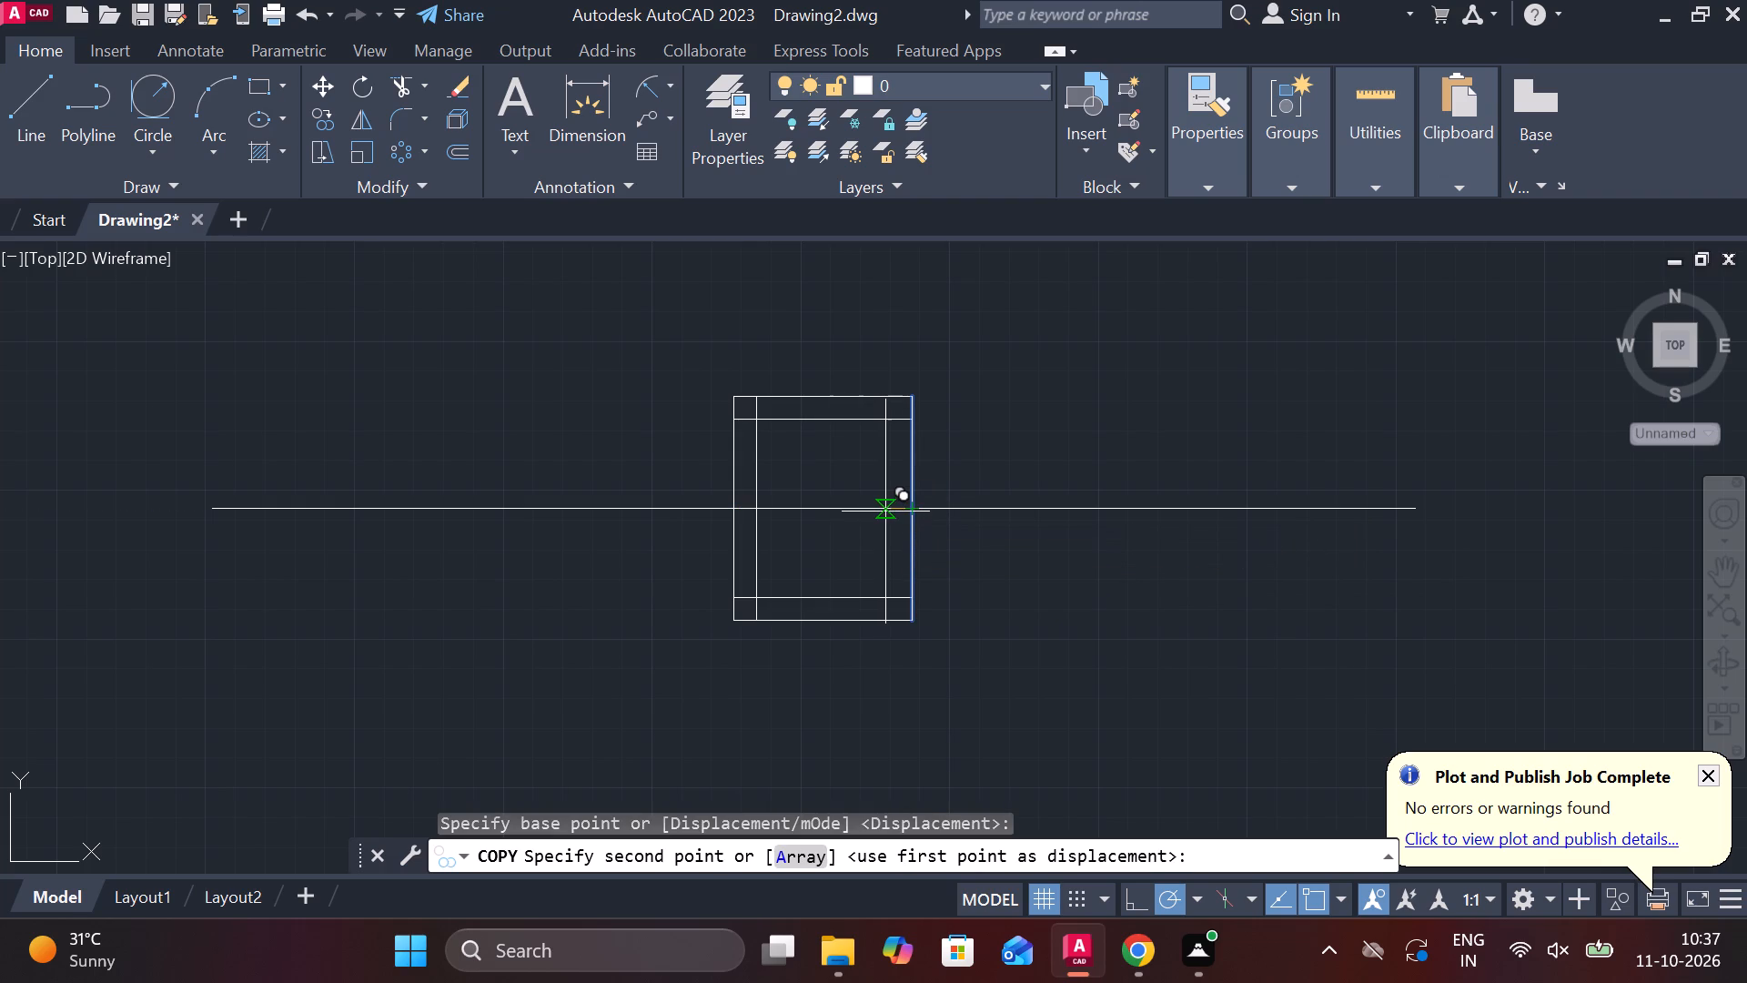
key(7)
key(period)
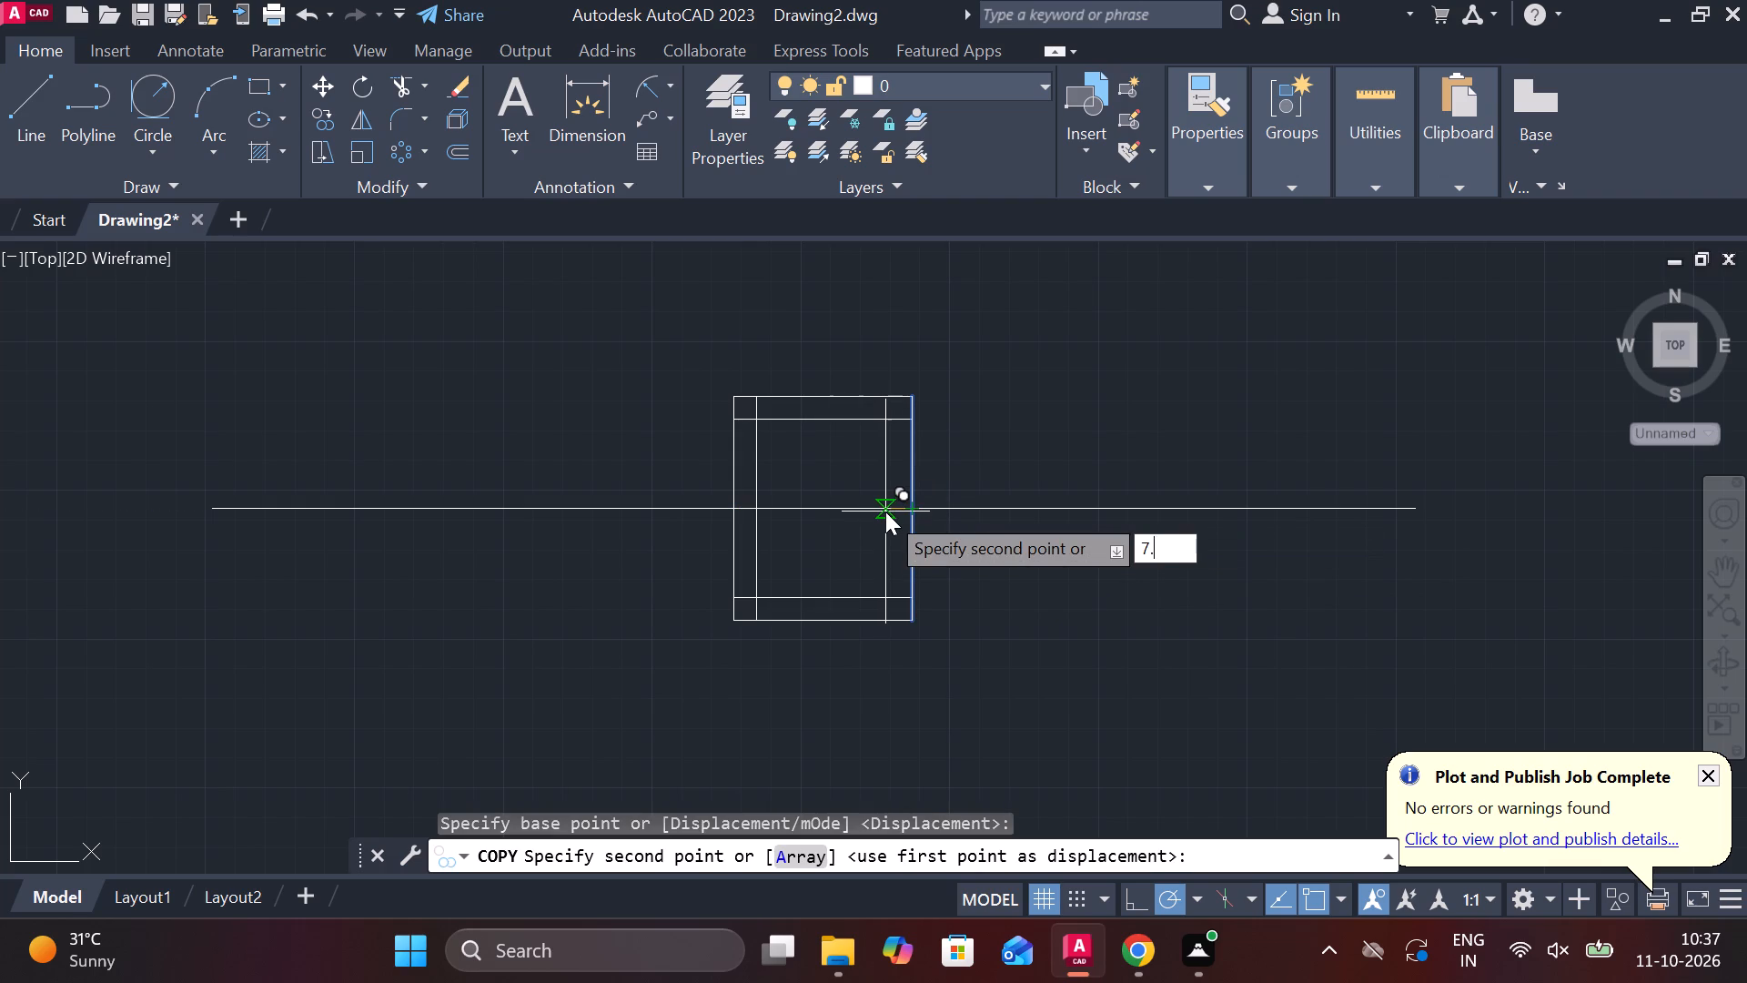
key(5)
key(Return)
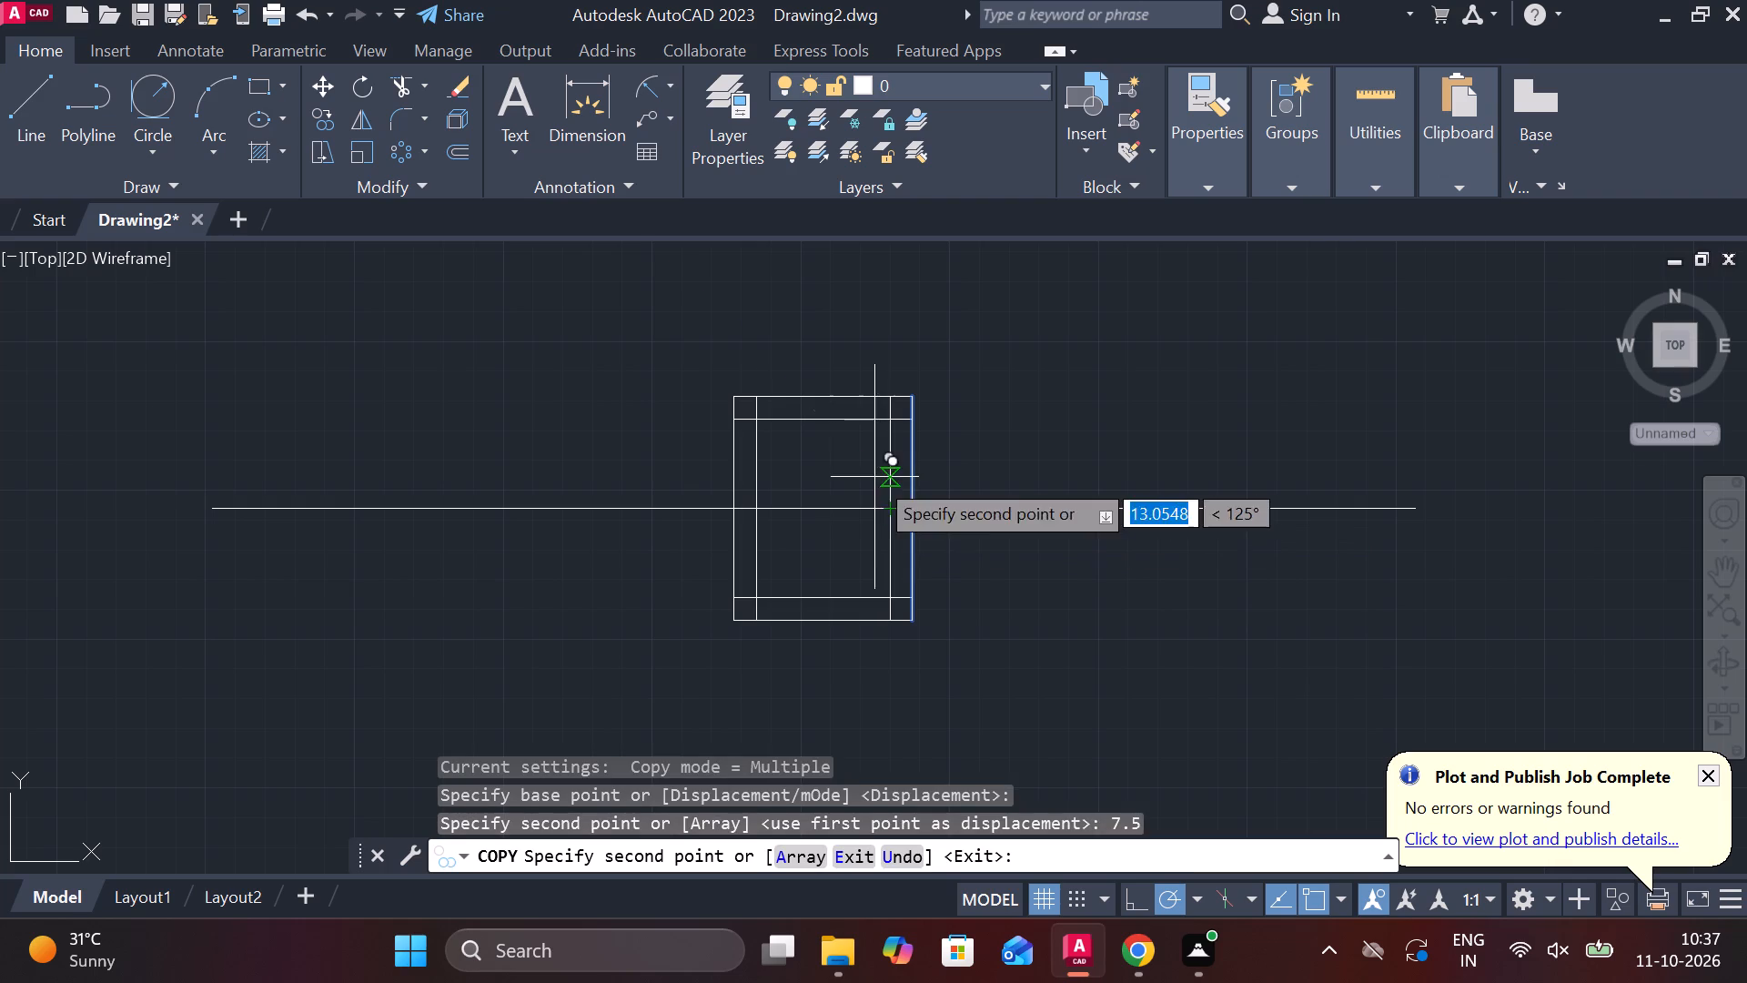
key(Escape)
key(grave)
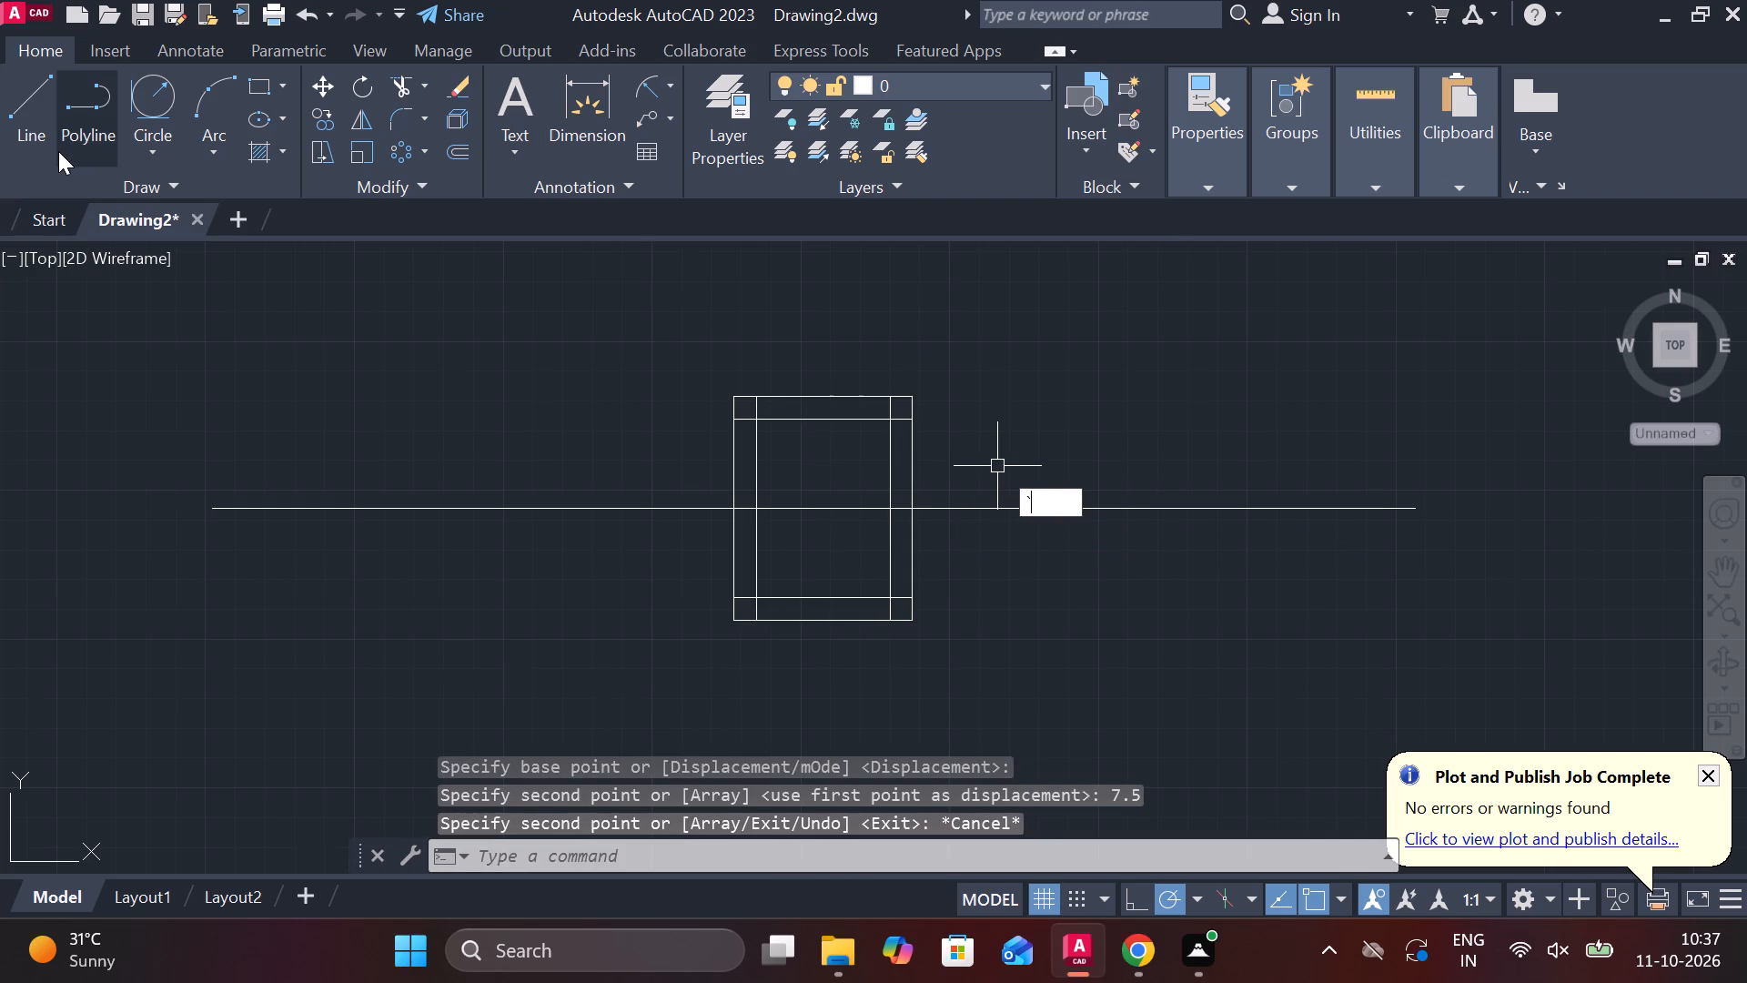
scroll(58, 151, up, 4)
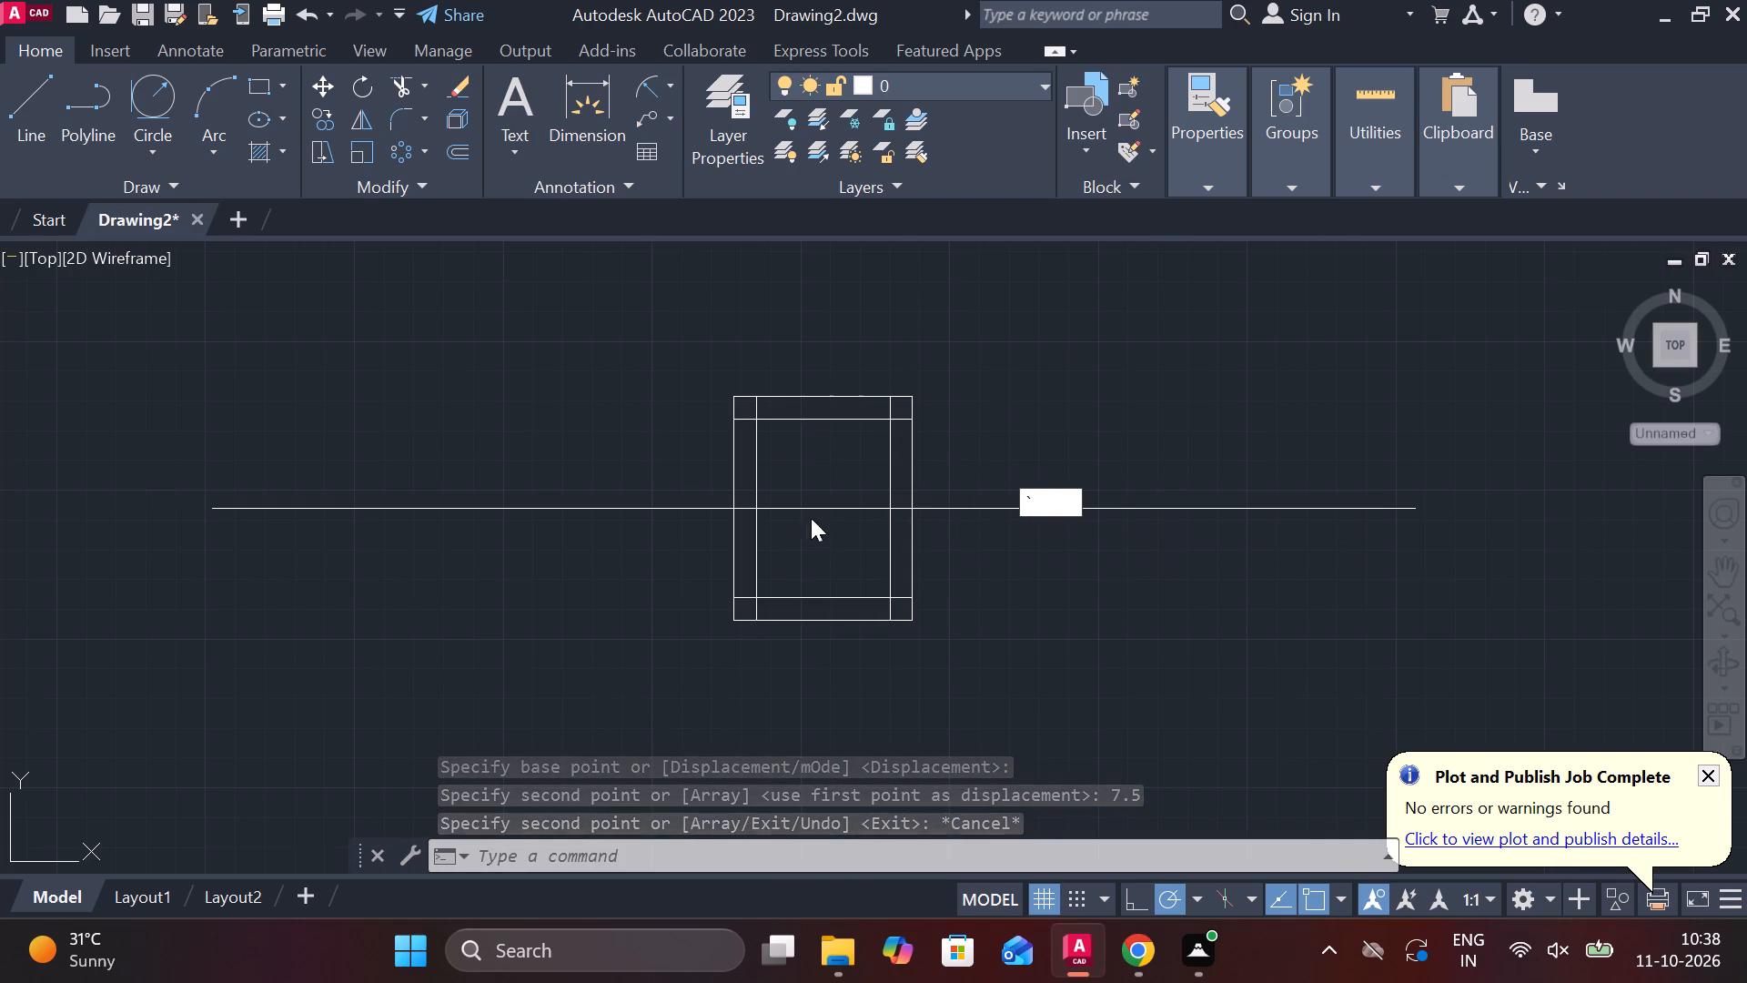
key(Escape)
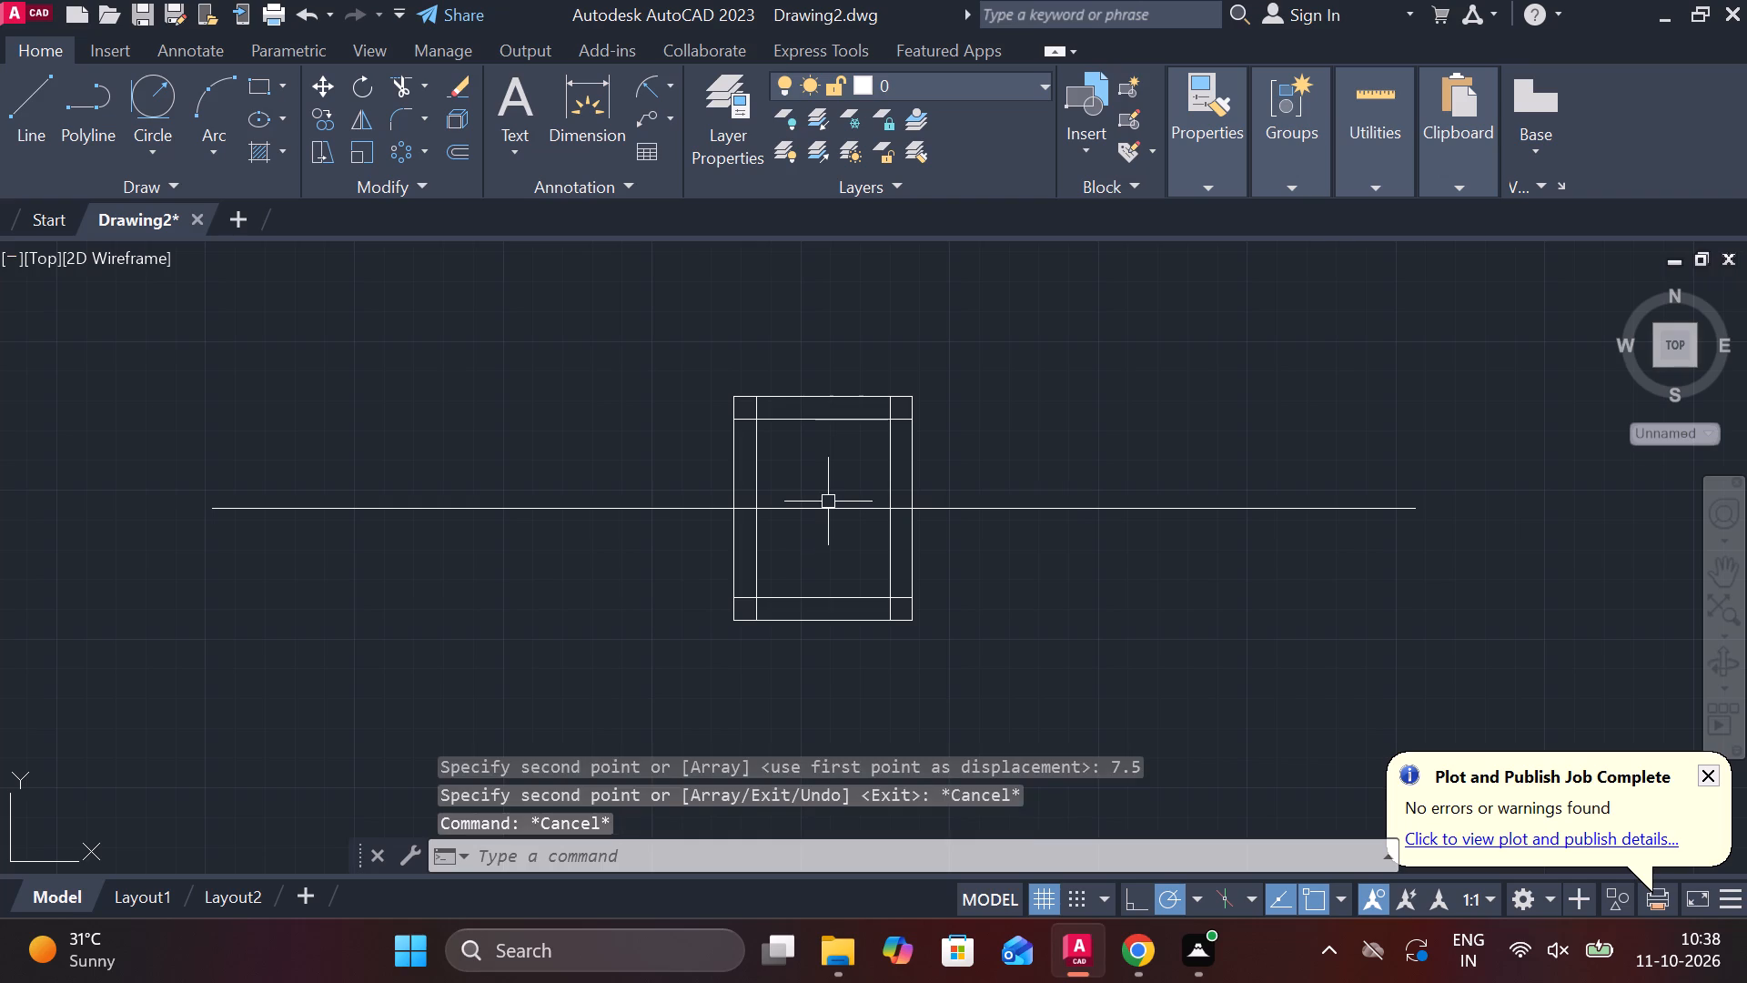
Trim the overhanging ends of the four inset lines at every corner so they form a closed inner rectangle.
scroll(818, 502, up, 2)
scroll(818, 502, down, 1)
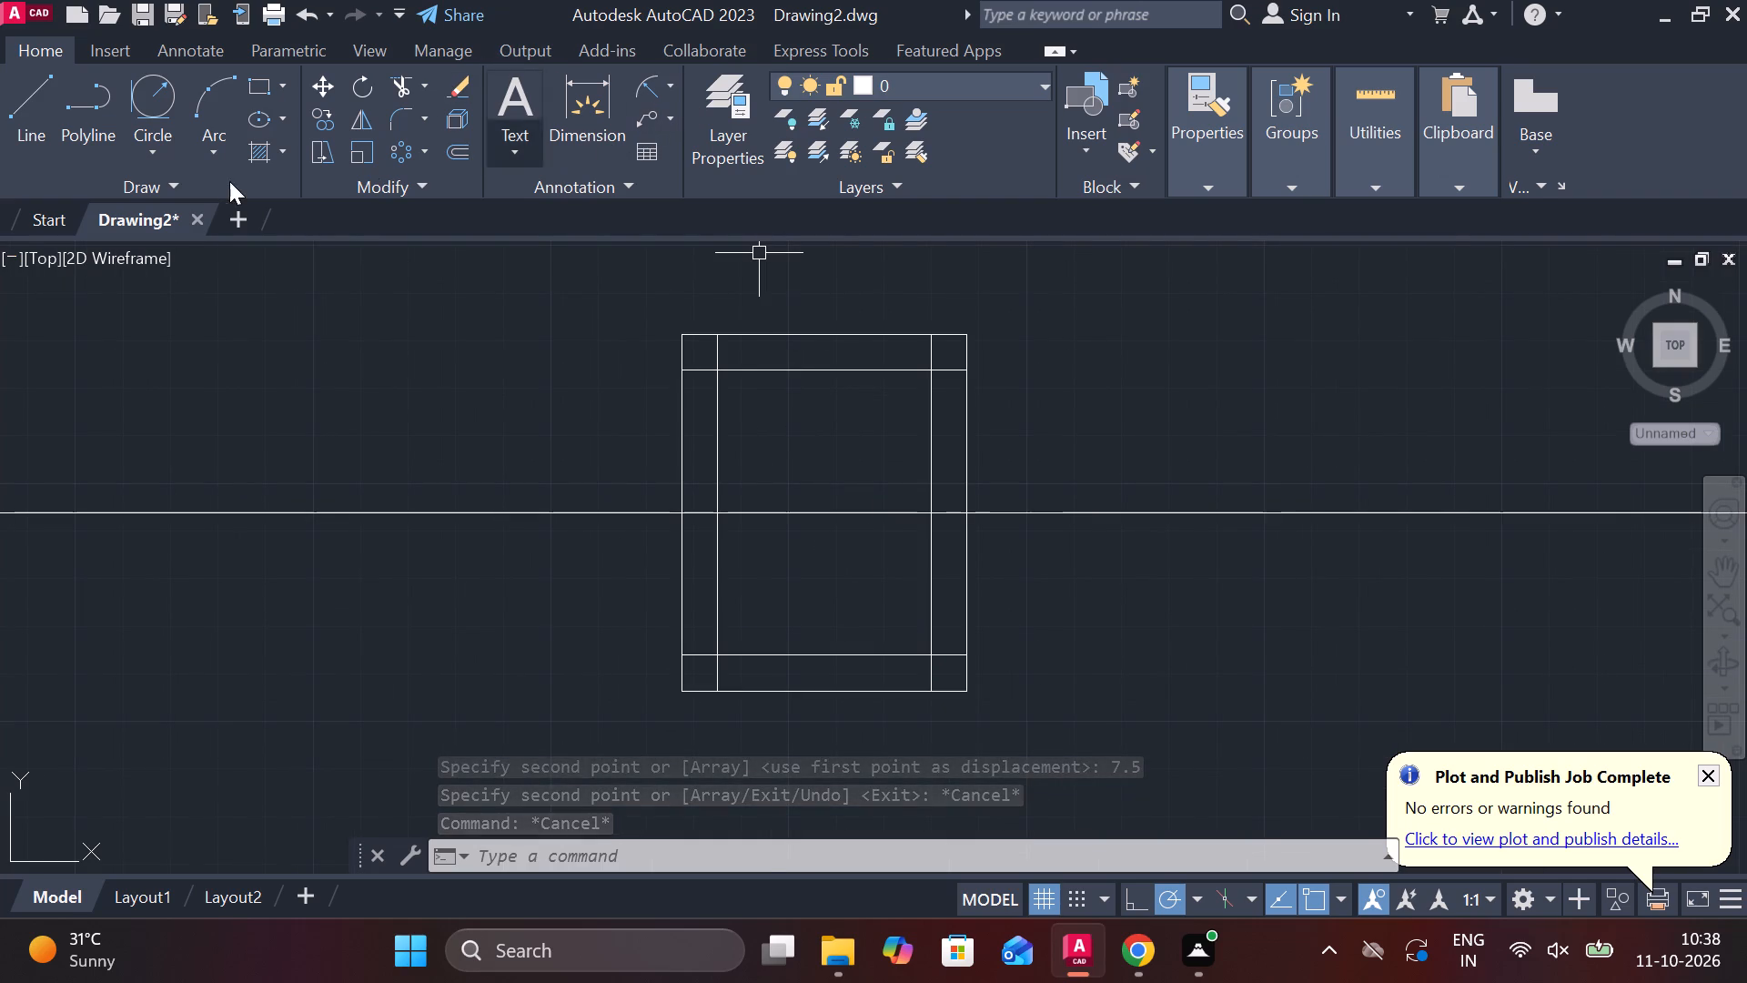
click(396, 84)
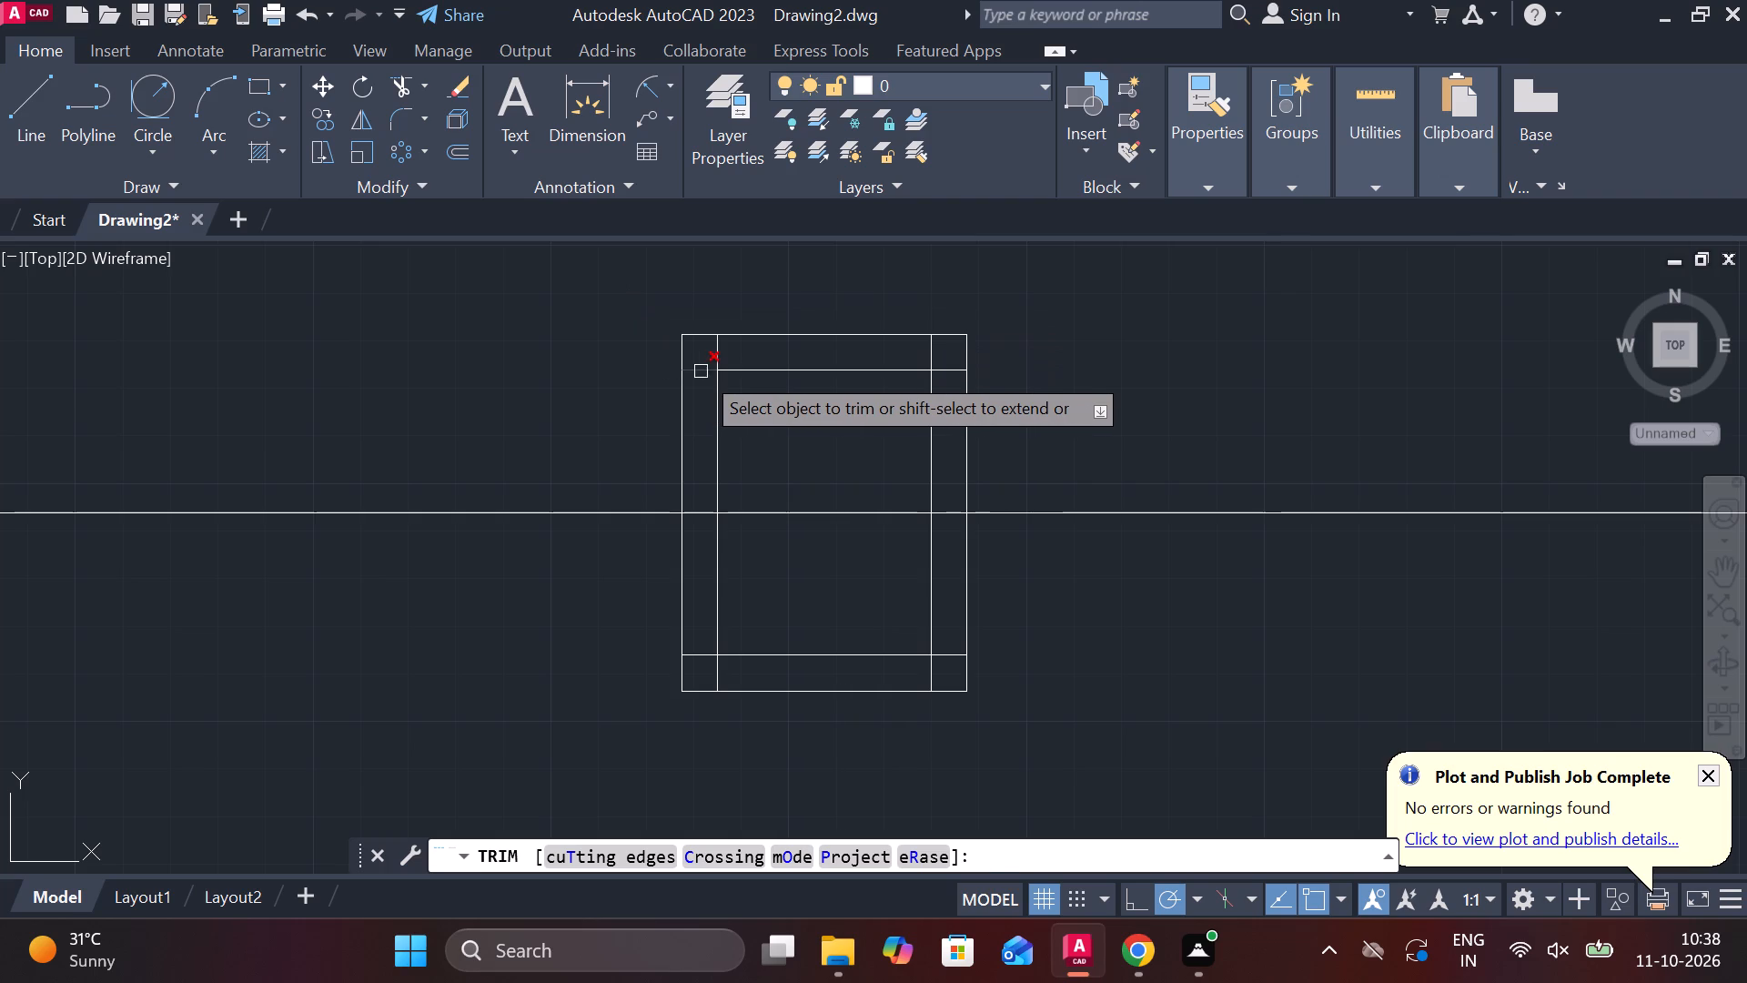
click(701, 371)
click(719, 356)
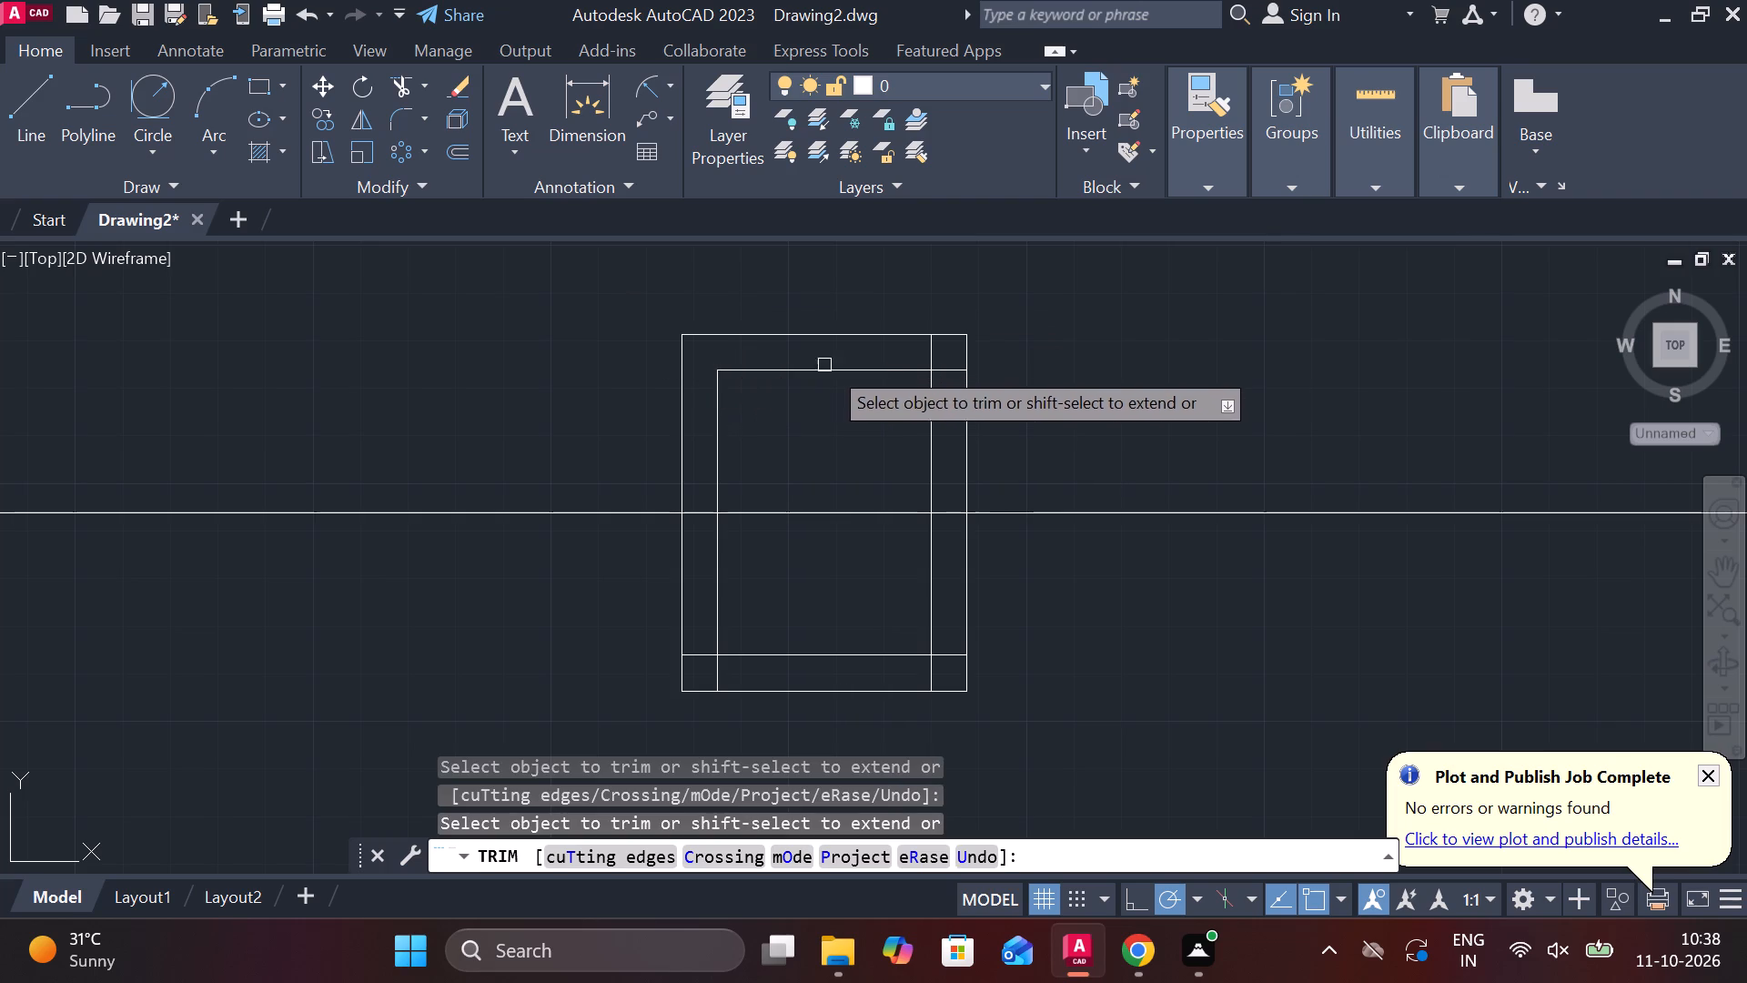
click(925, 355)
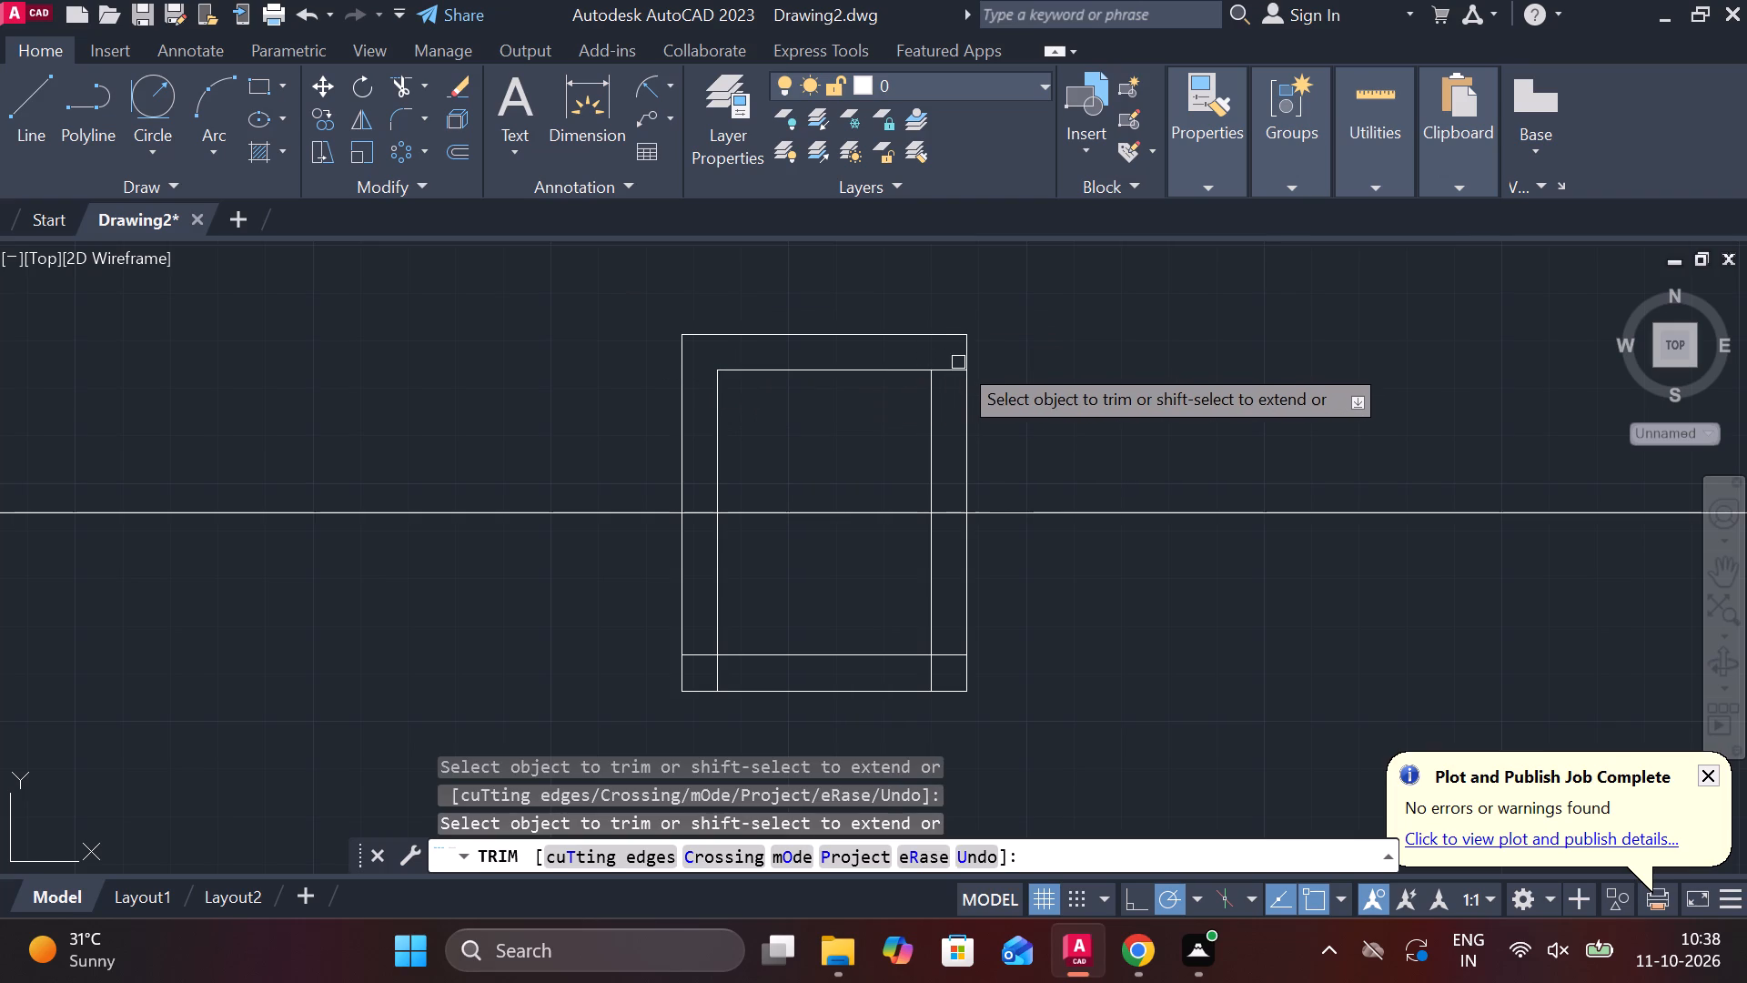
click(954, 365)
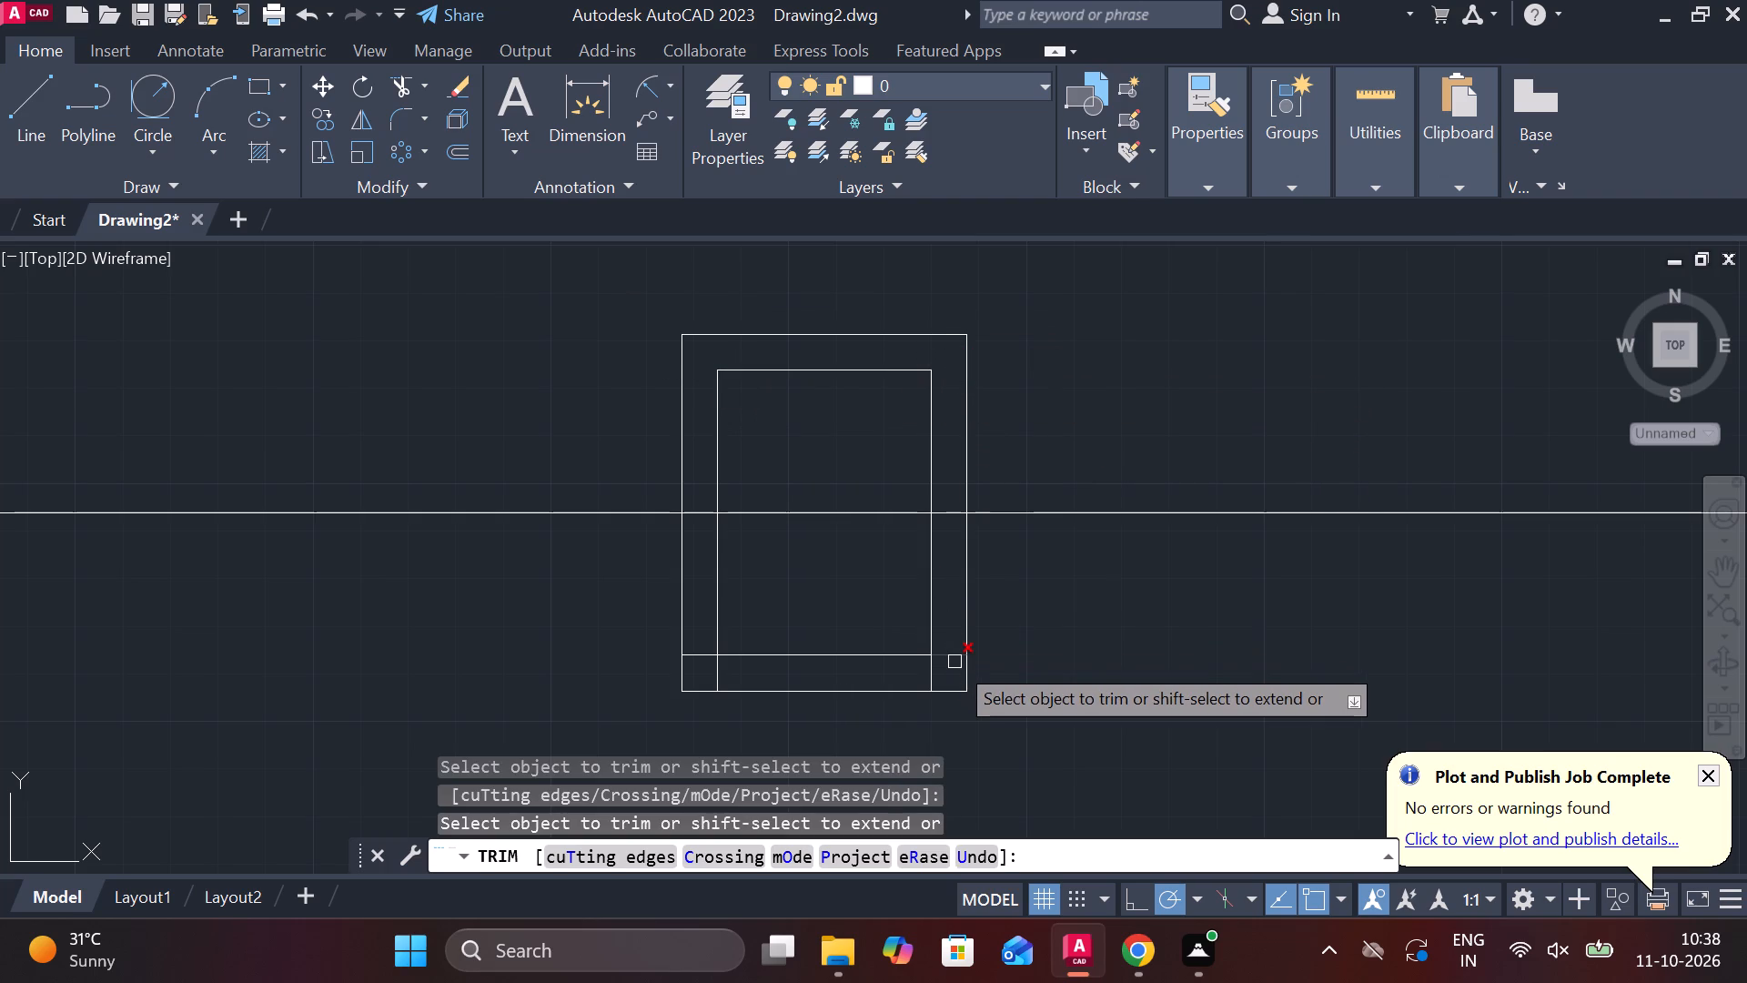
click(951, 653)
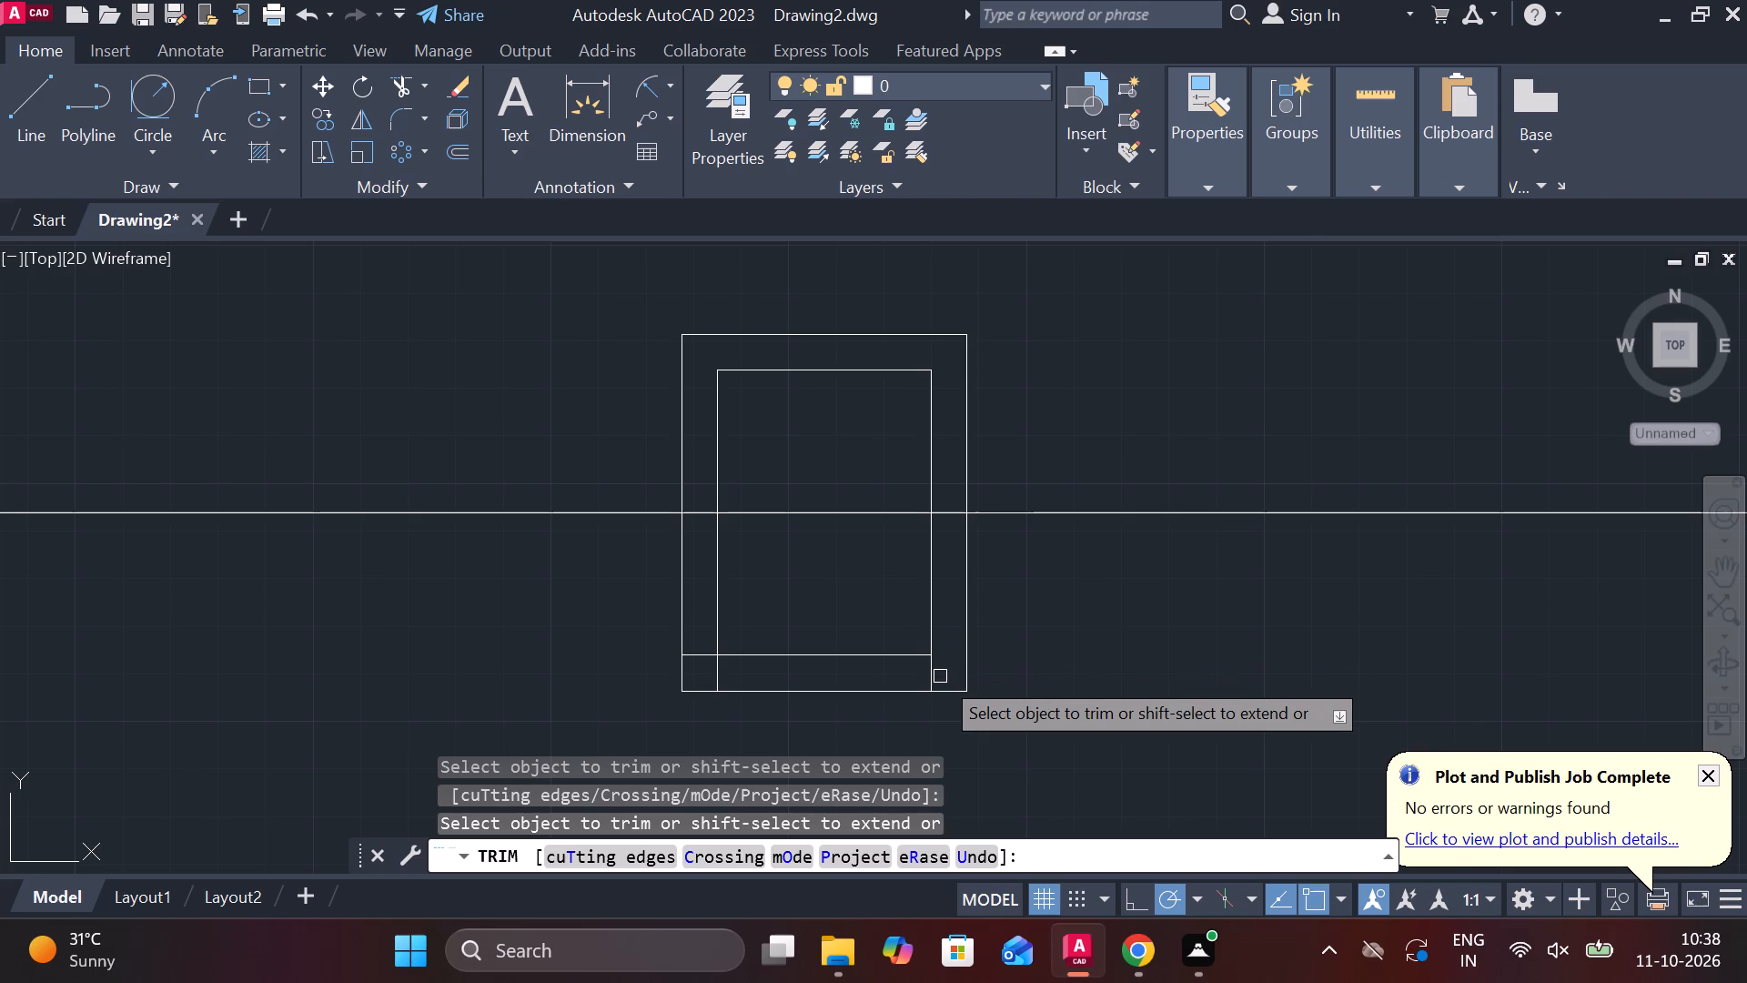
click(933, 676)
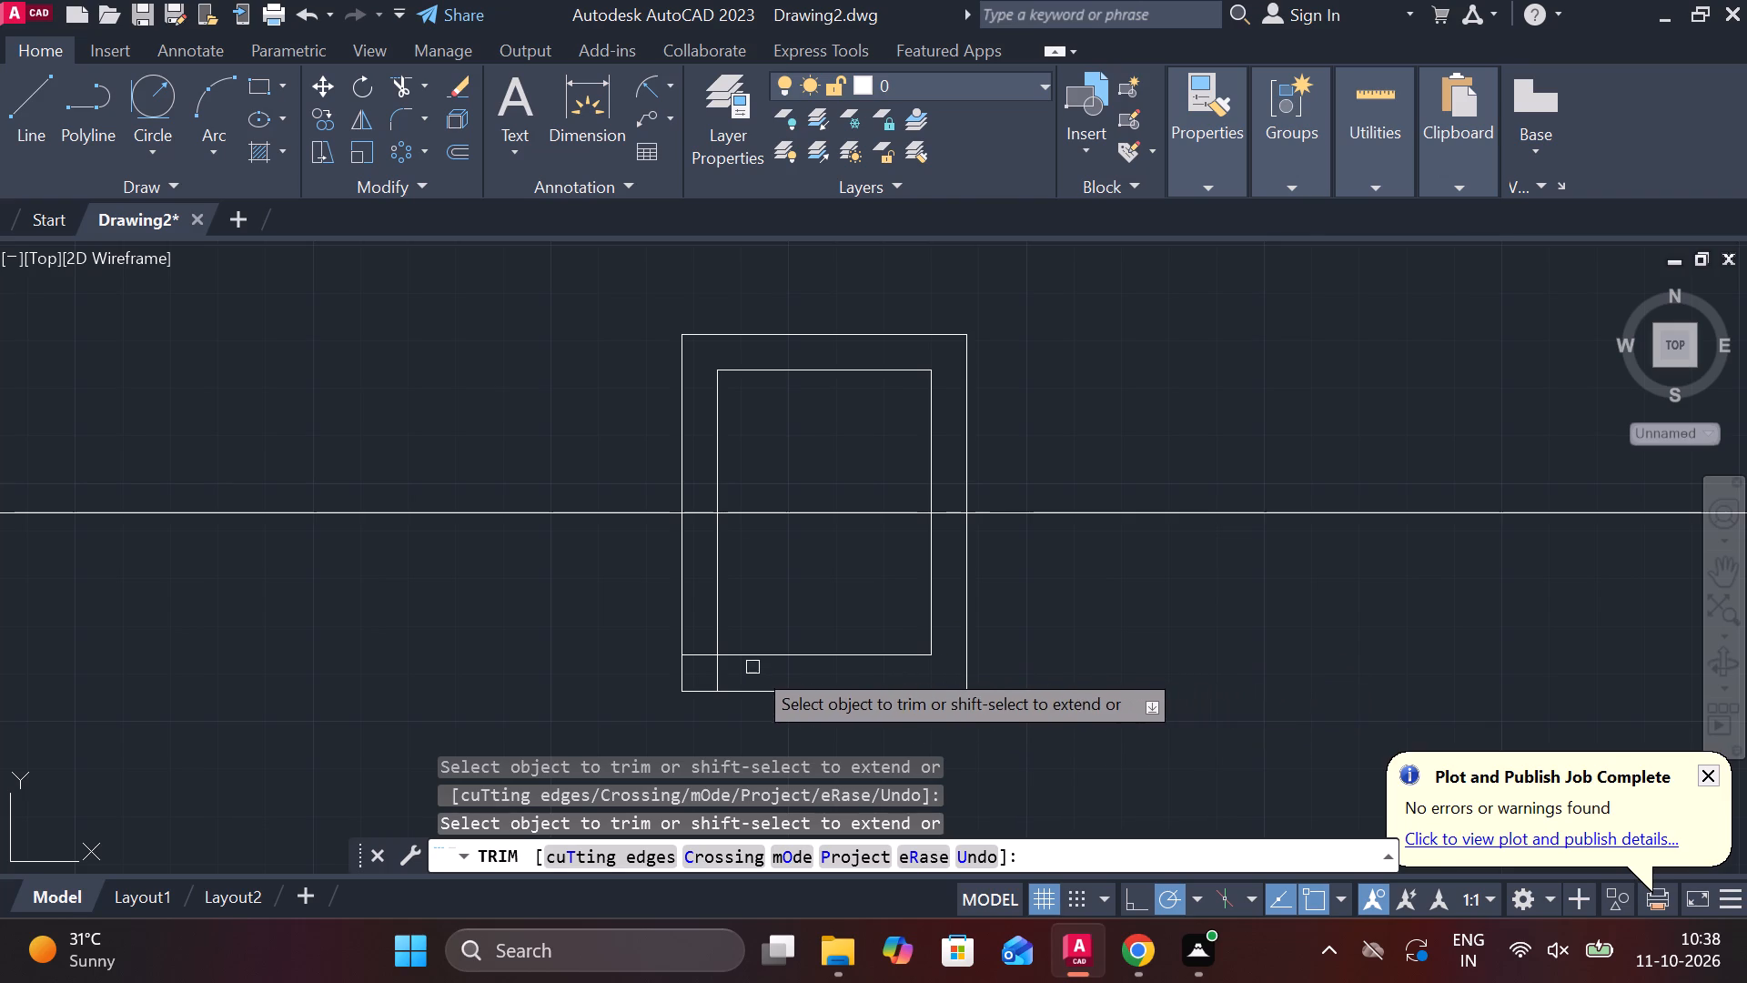
click(717, 674)
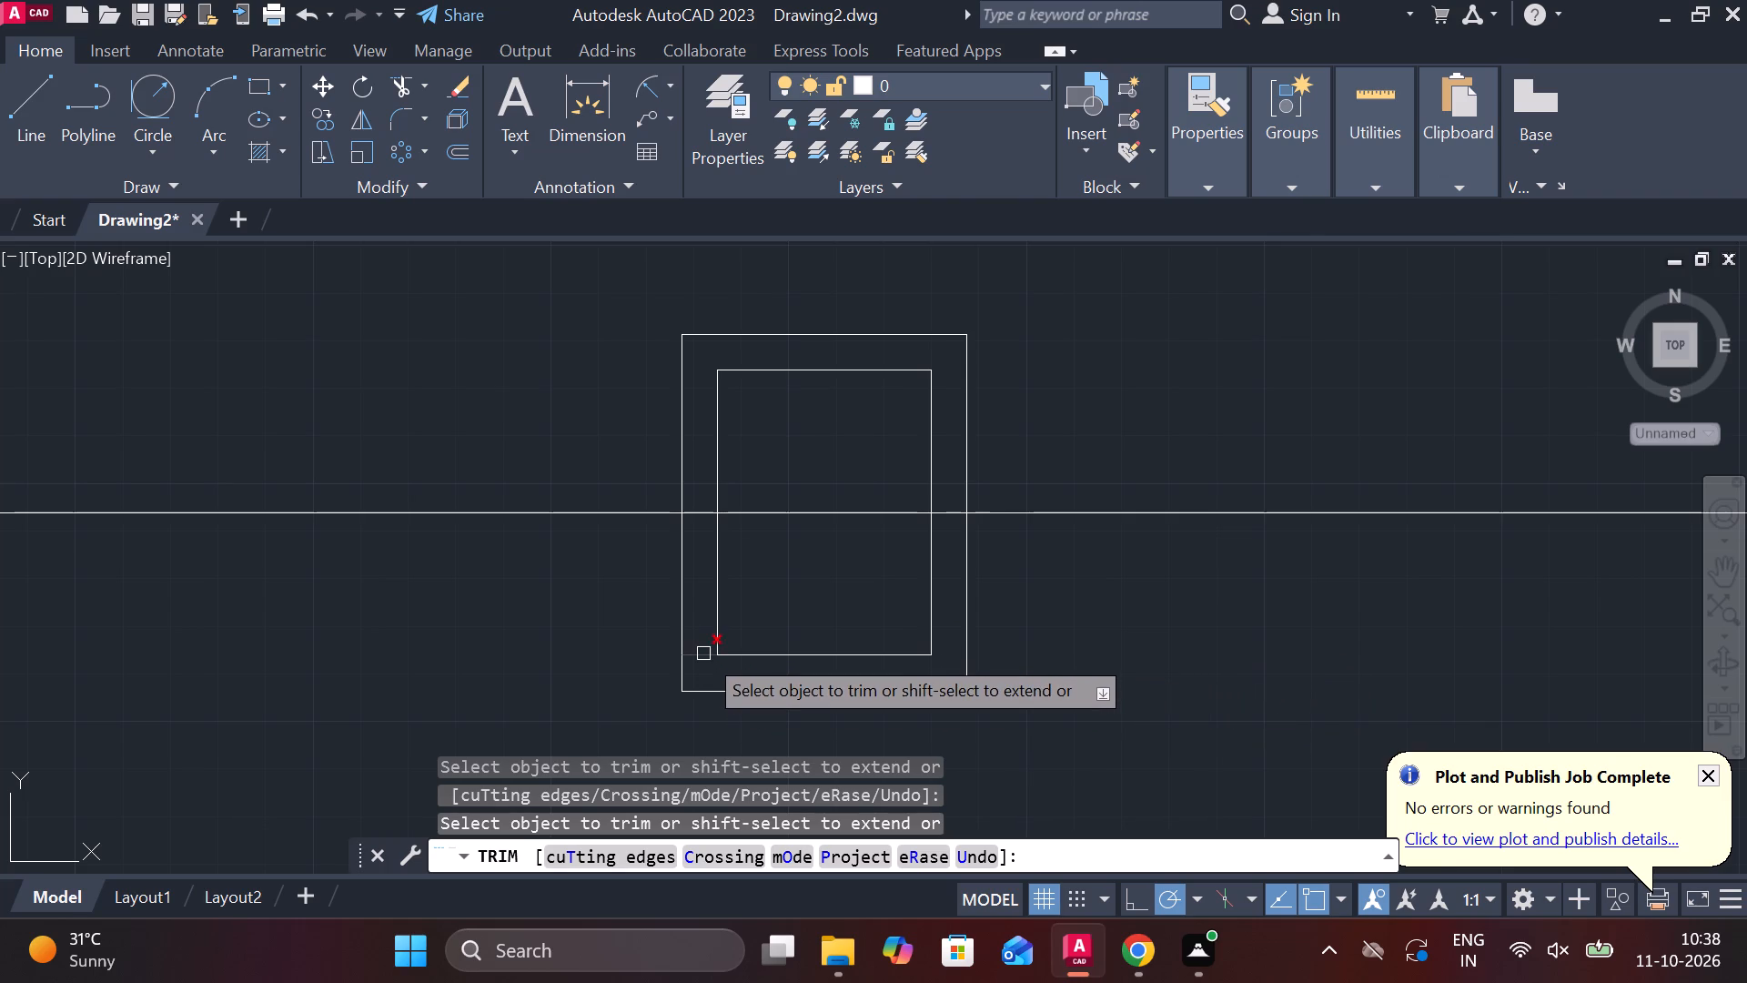
click(703, 654)
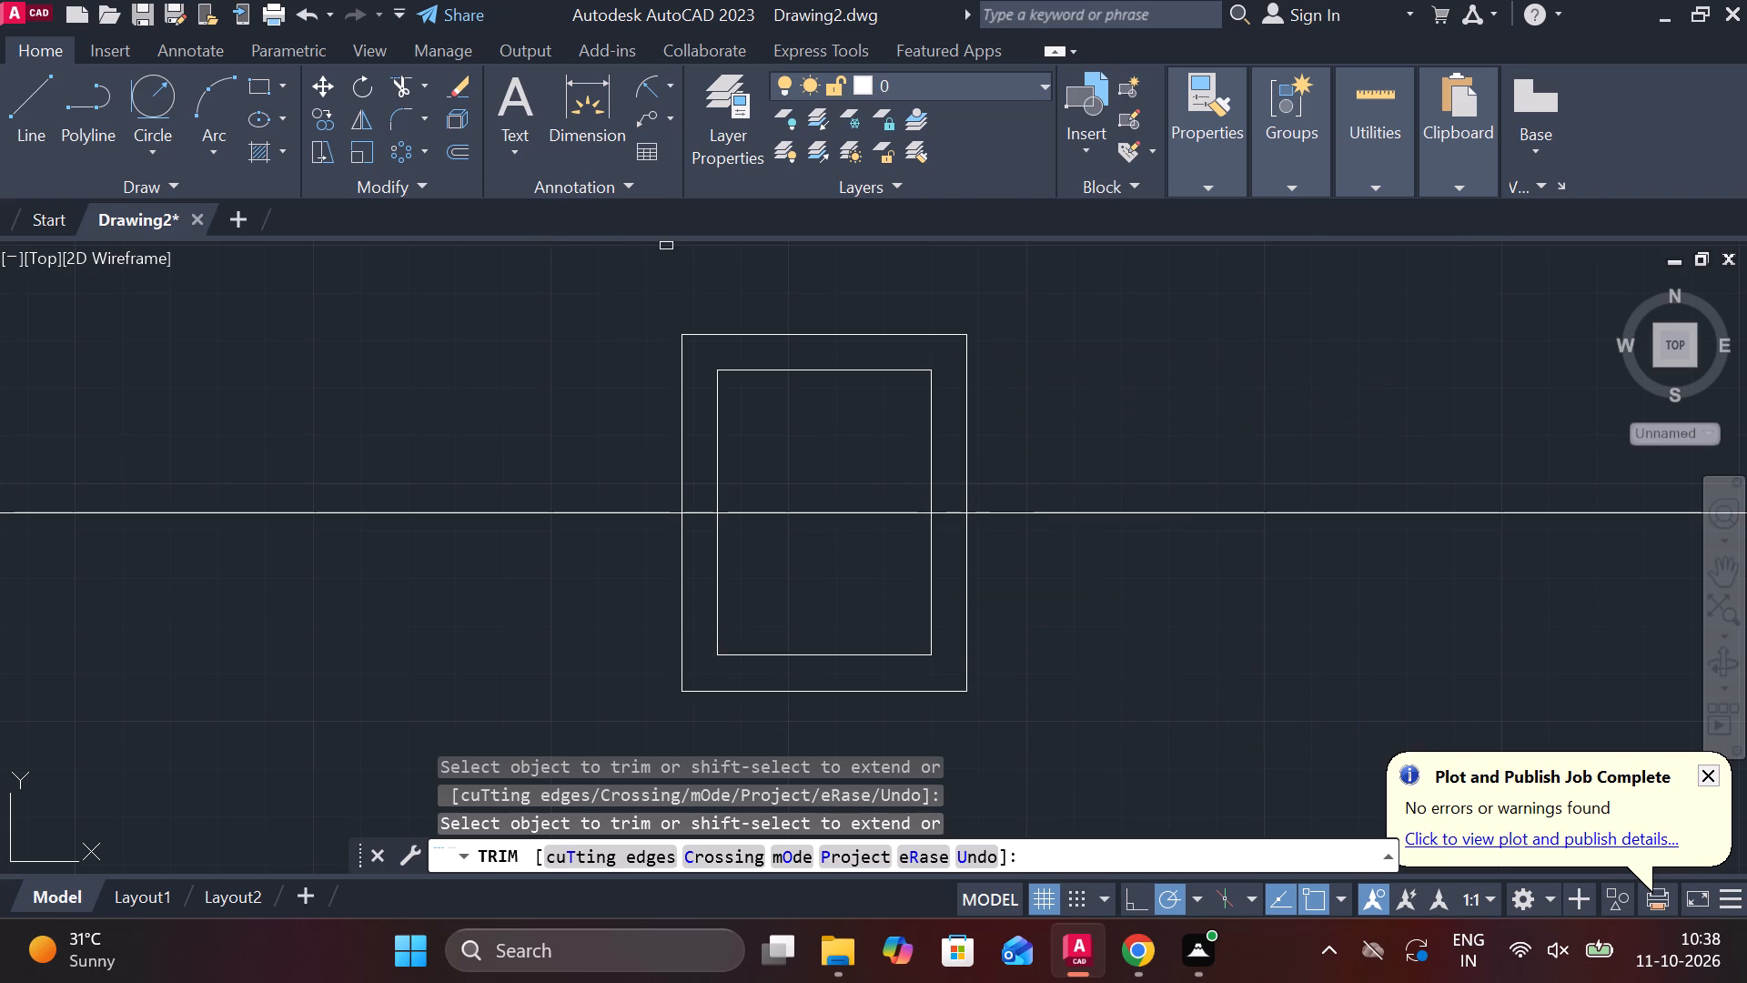
key(Escape)
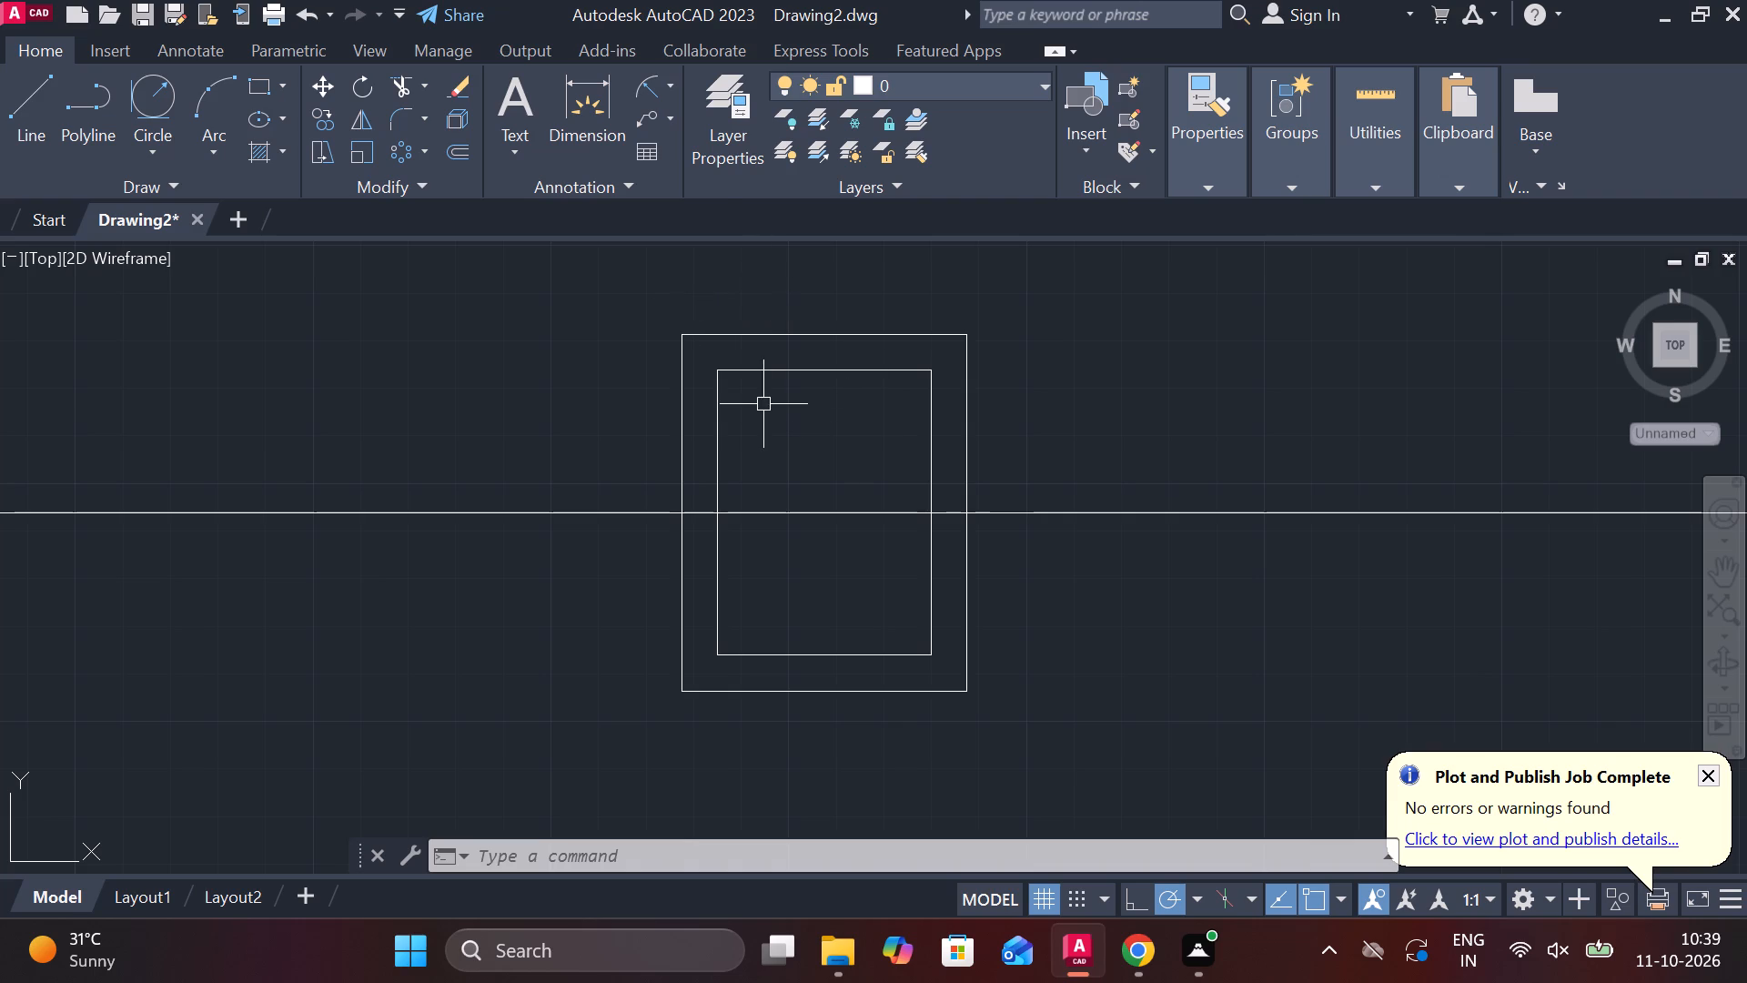
Copy the inner rectangle's top edge 7.5 straight down, using its midpoint as the base point.
click(810, 370)
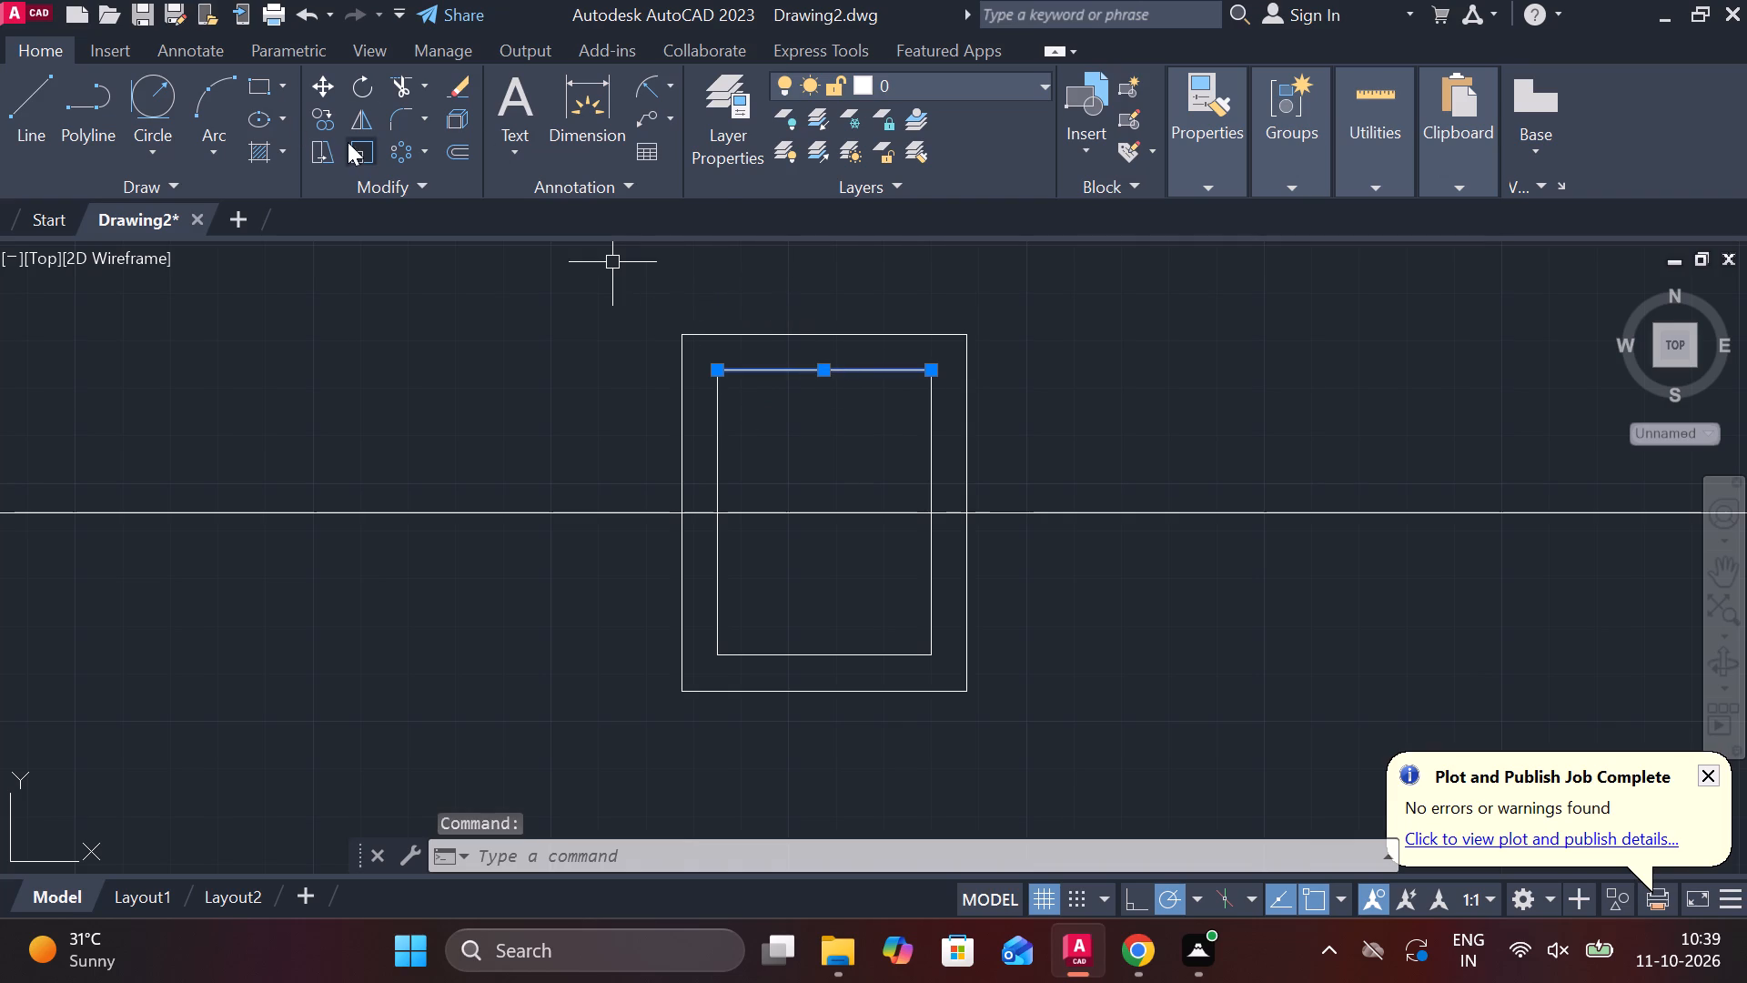
click(320, 109)
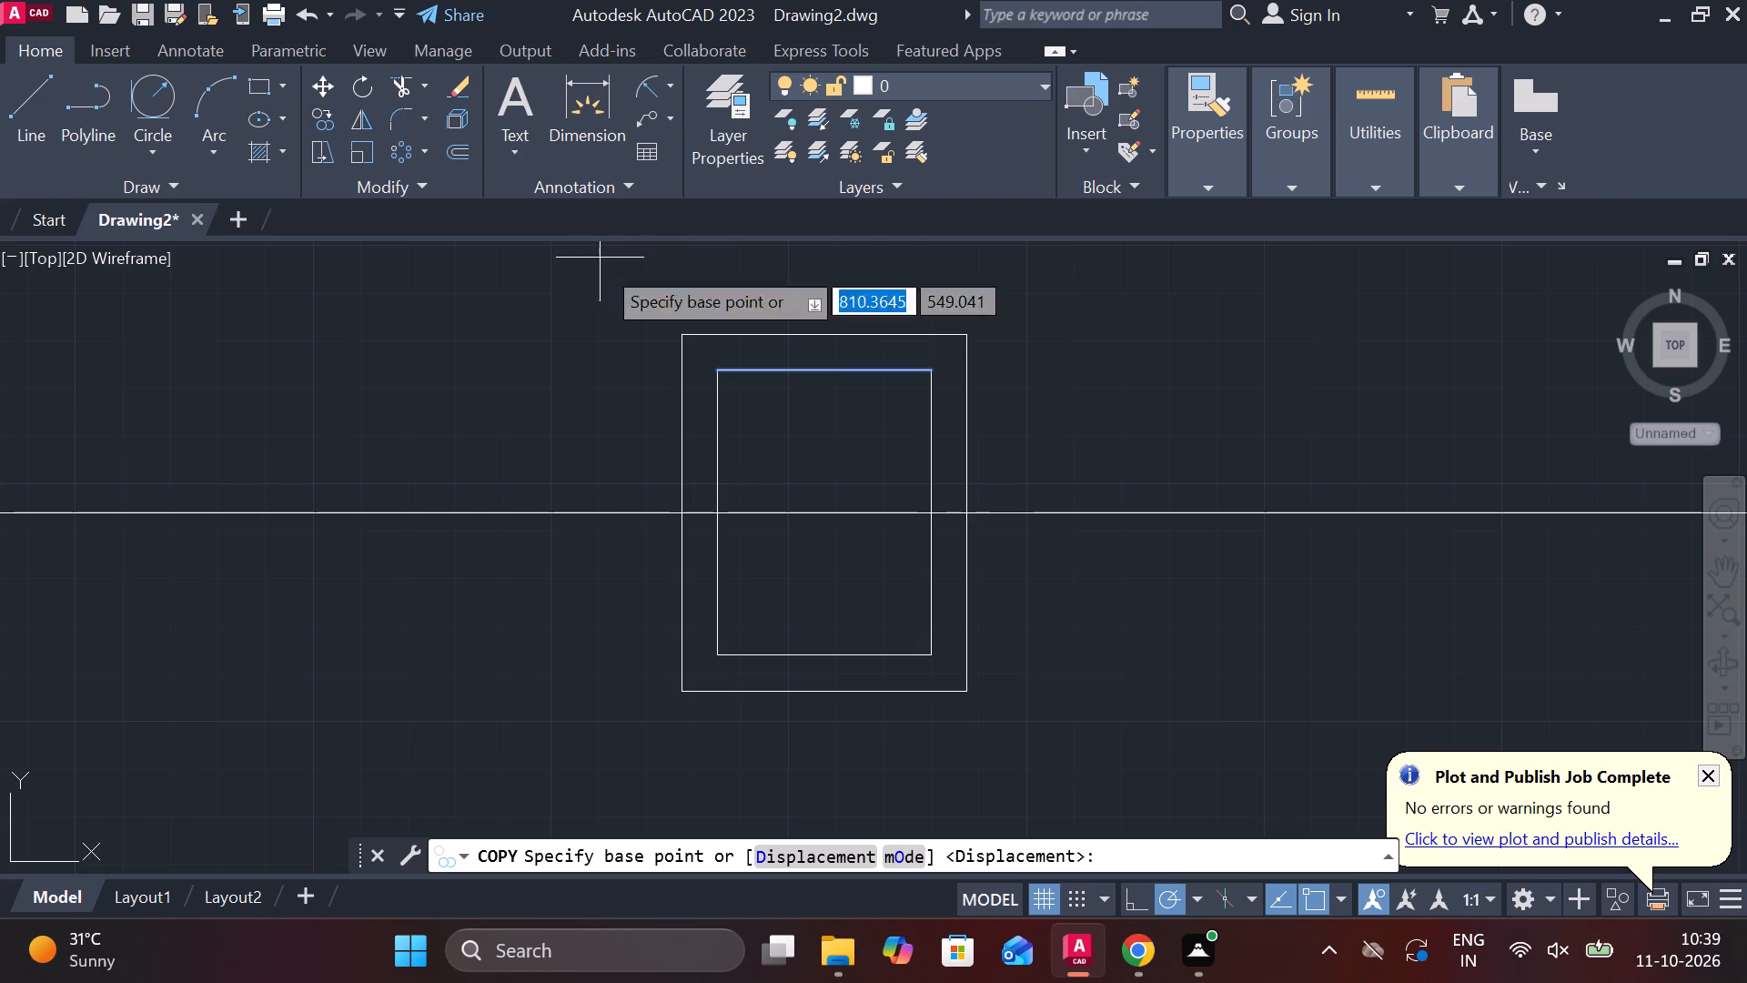
click(823, 372)
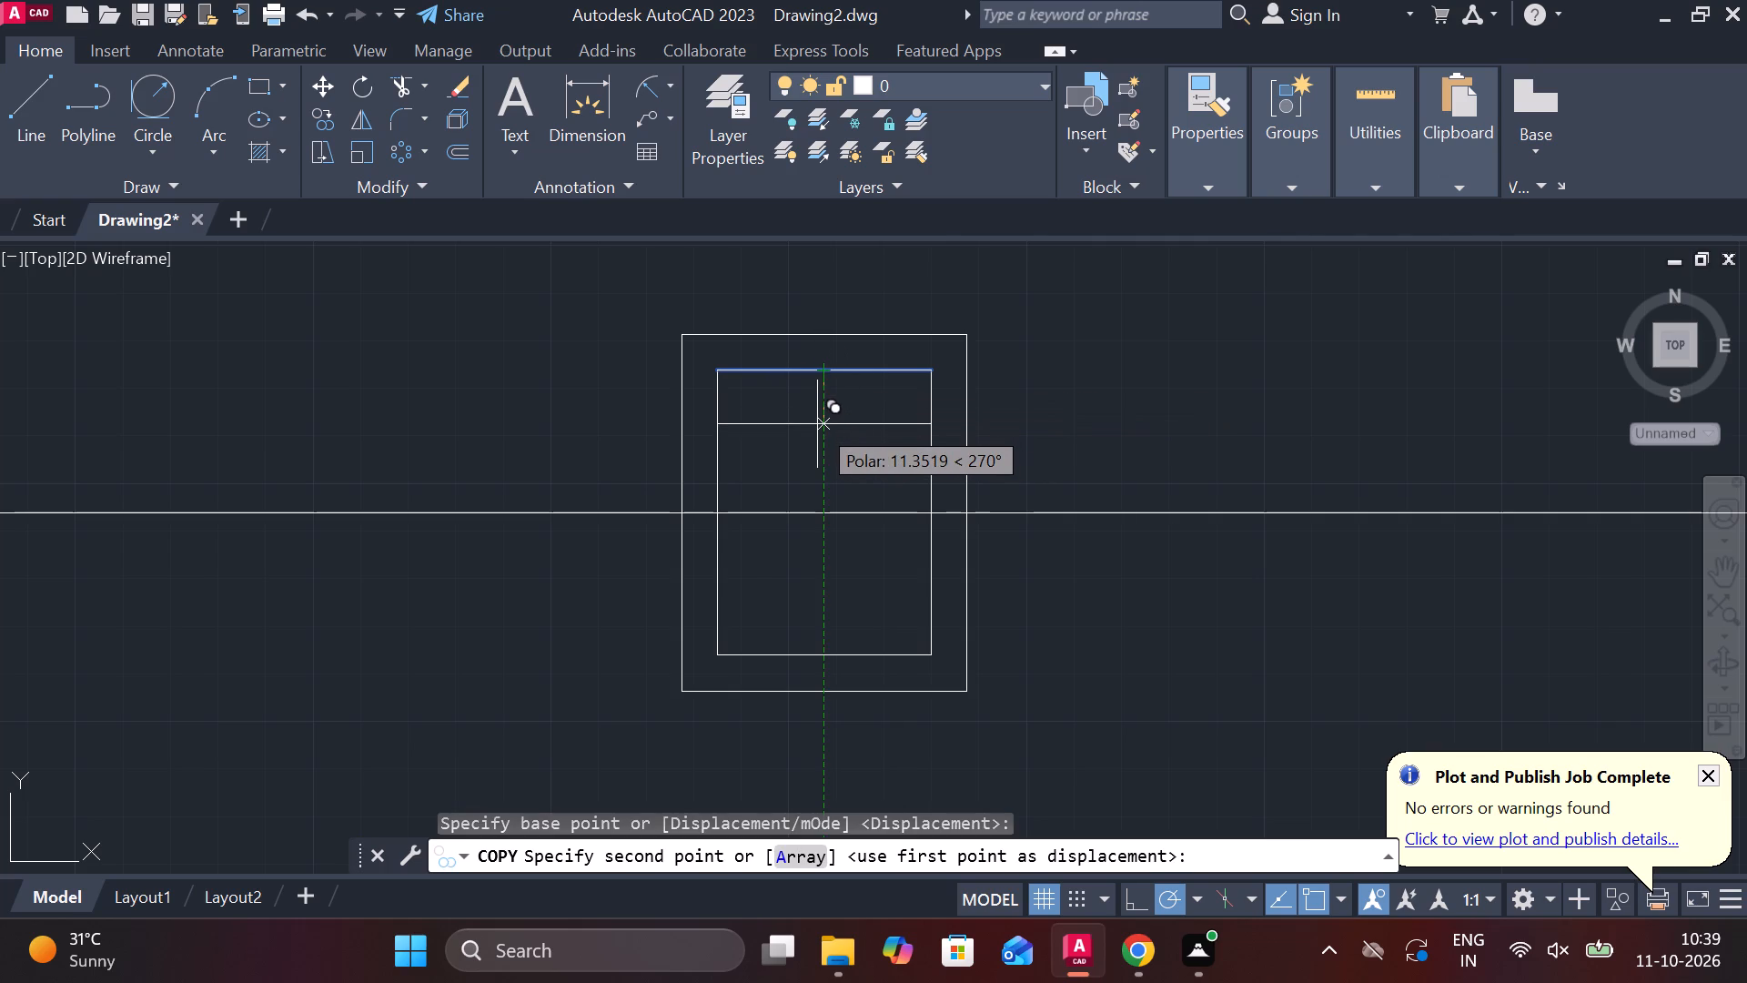
key(7)
key(period)
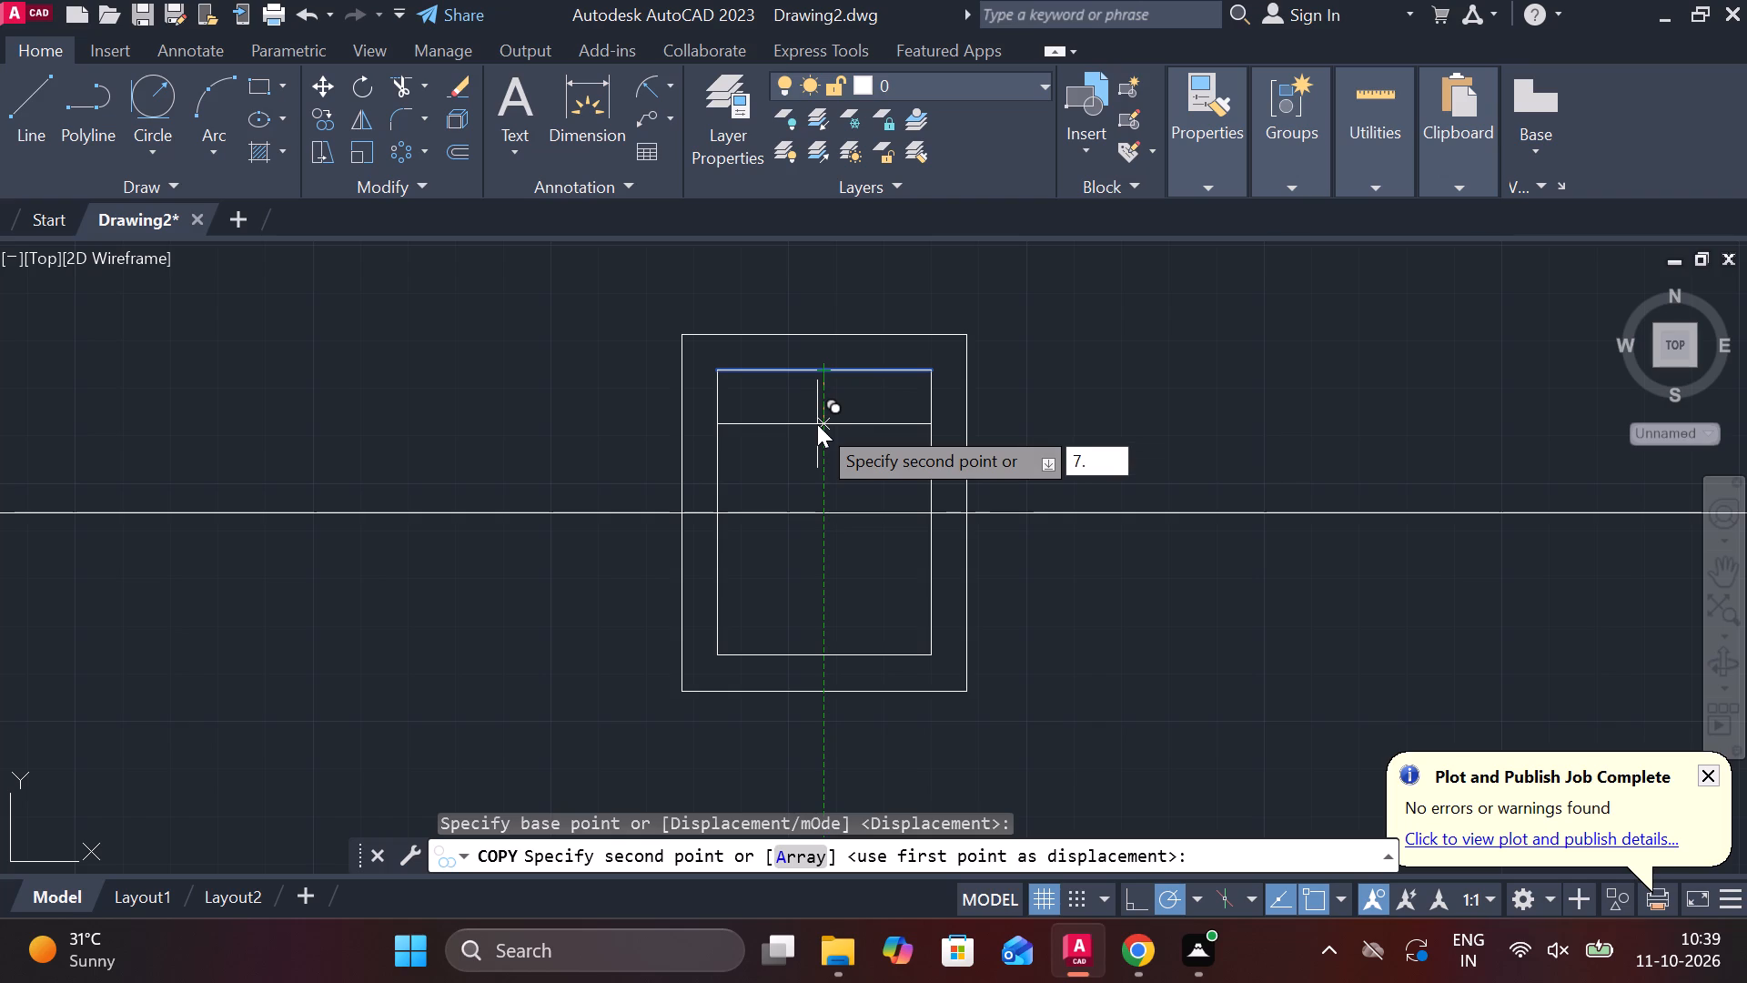
key(5)
key(Return)
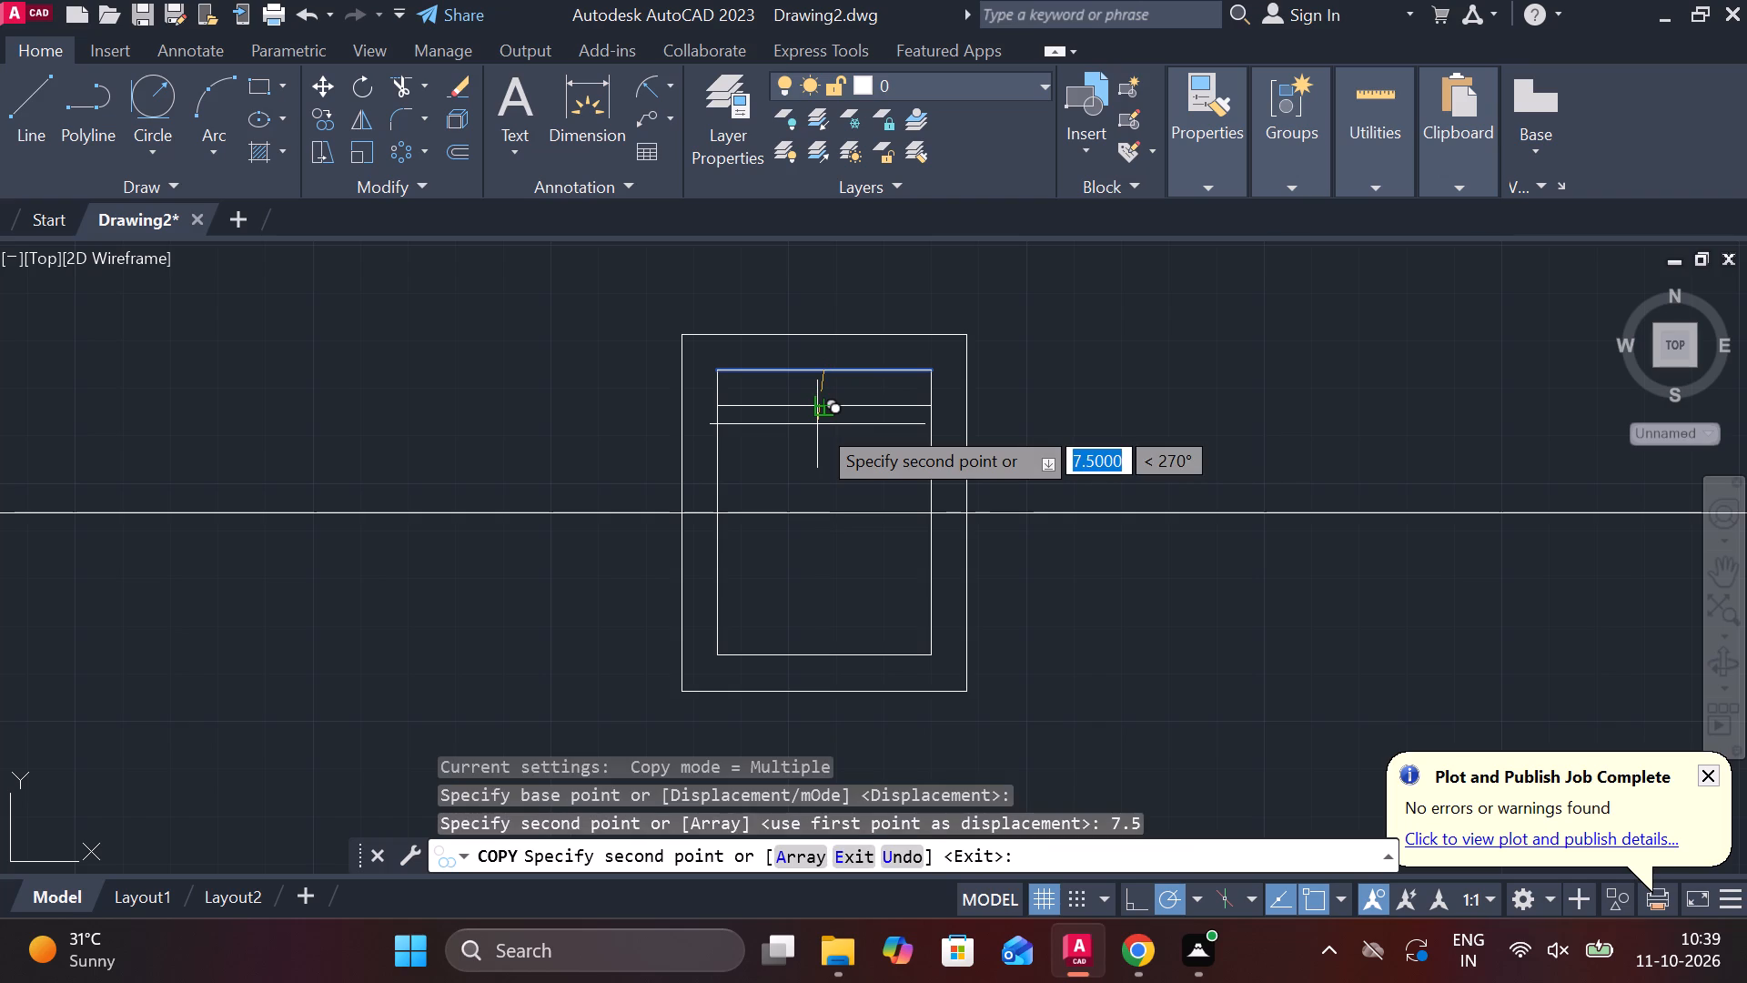
key(Escape)
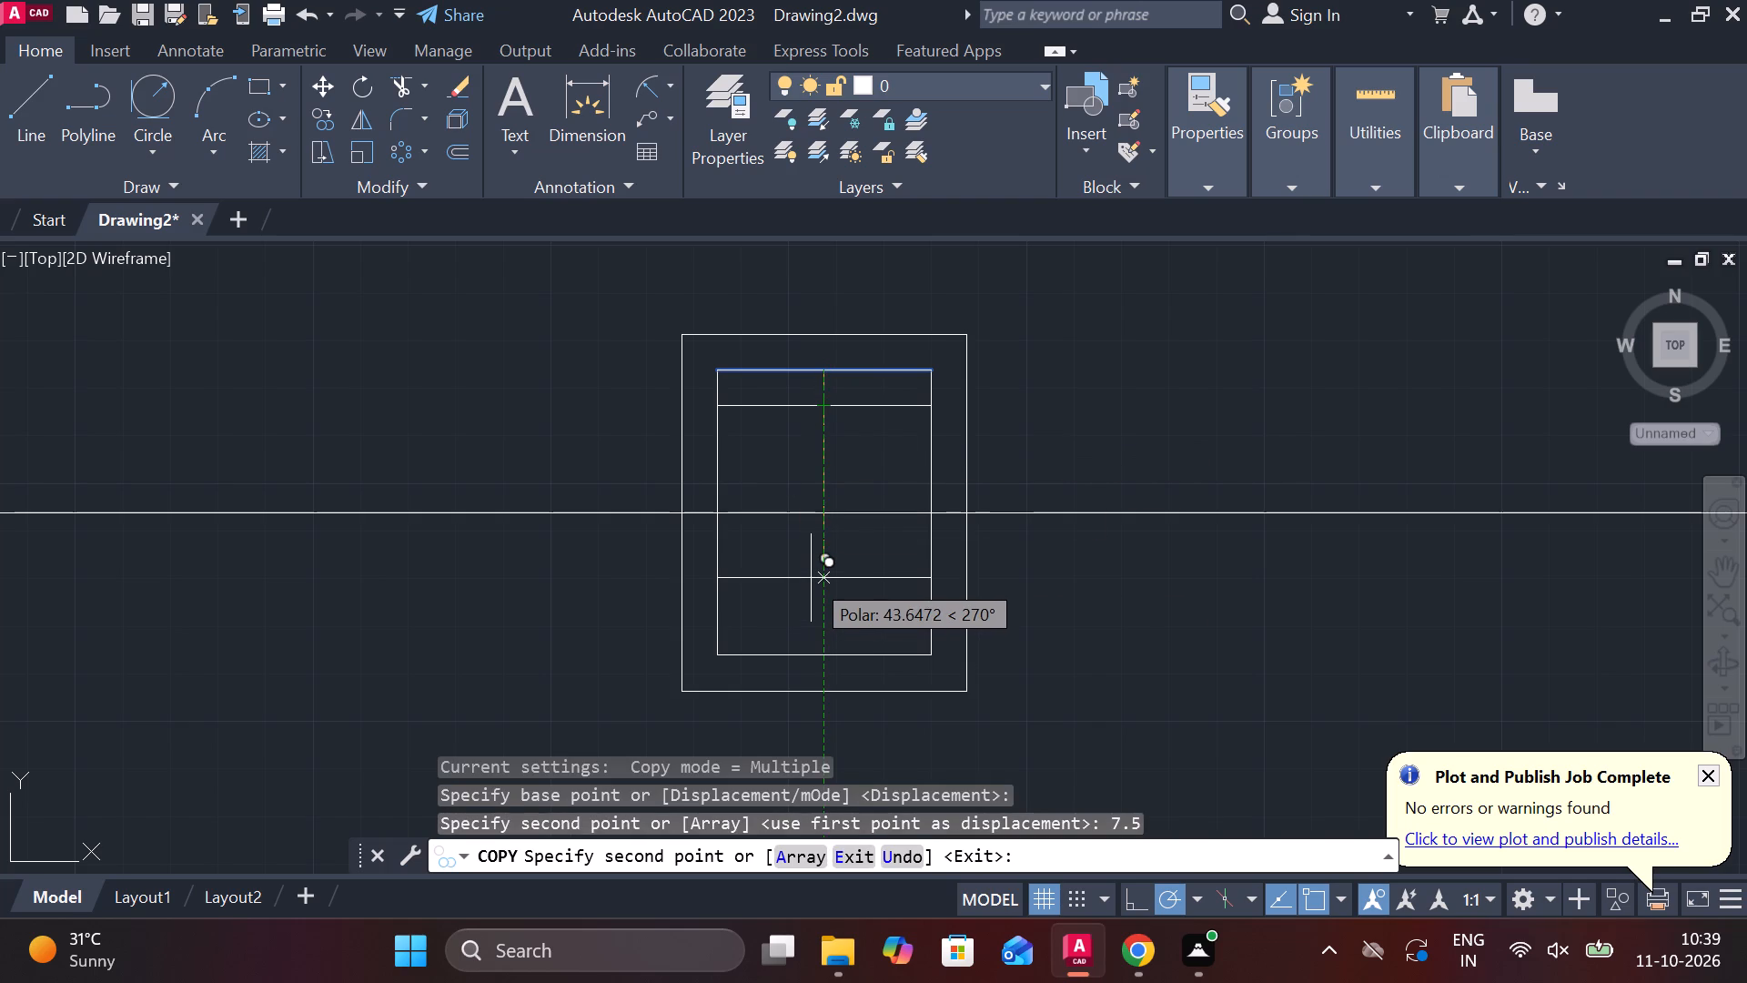
Copy the inner rectangle's bottom edge 7.5 straight up, using its midpoint as the base point.
click(863, 654)
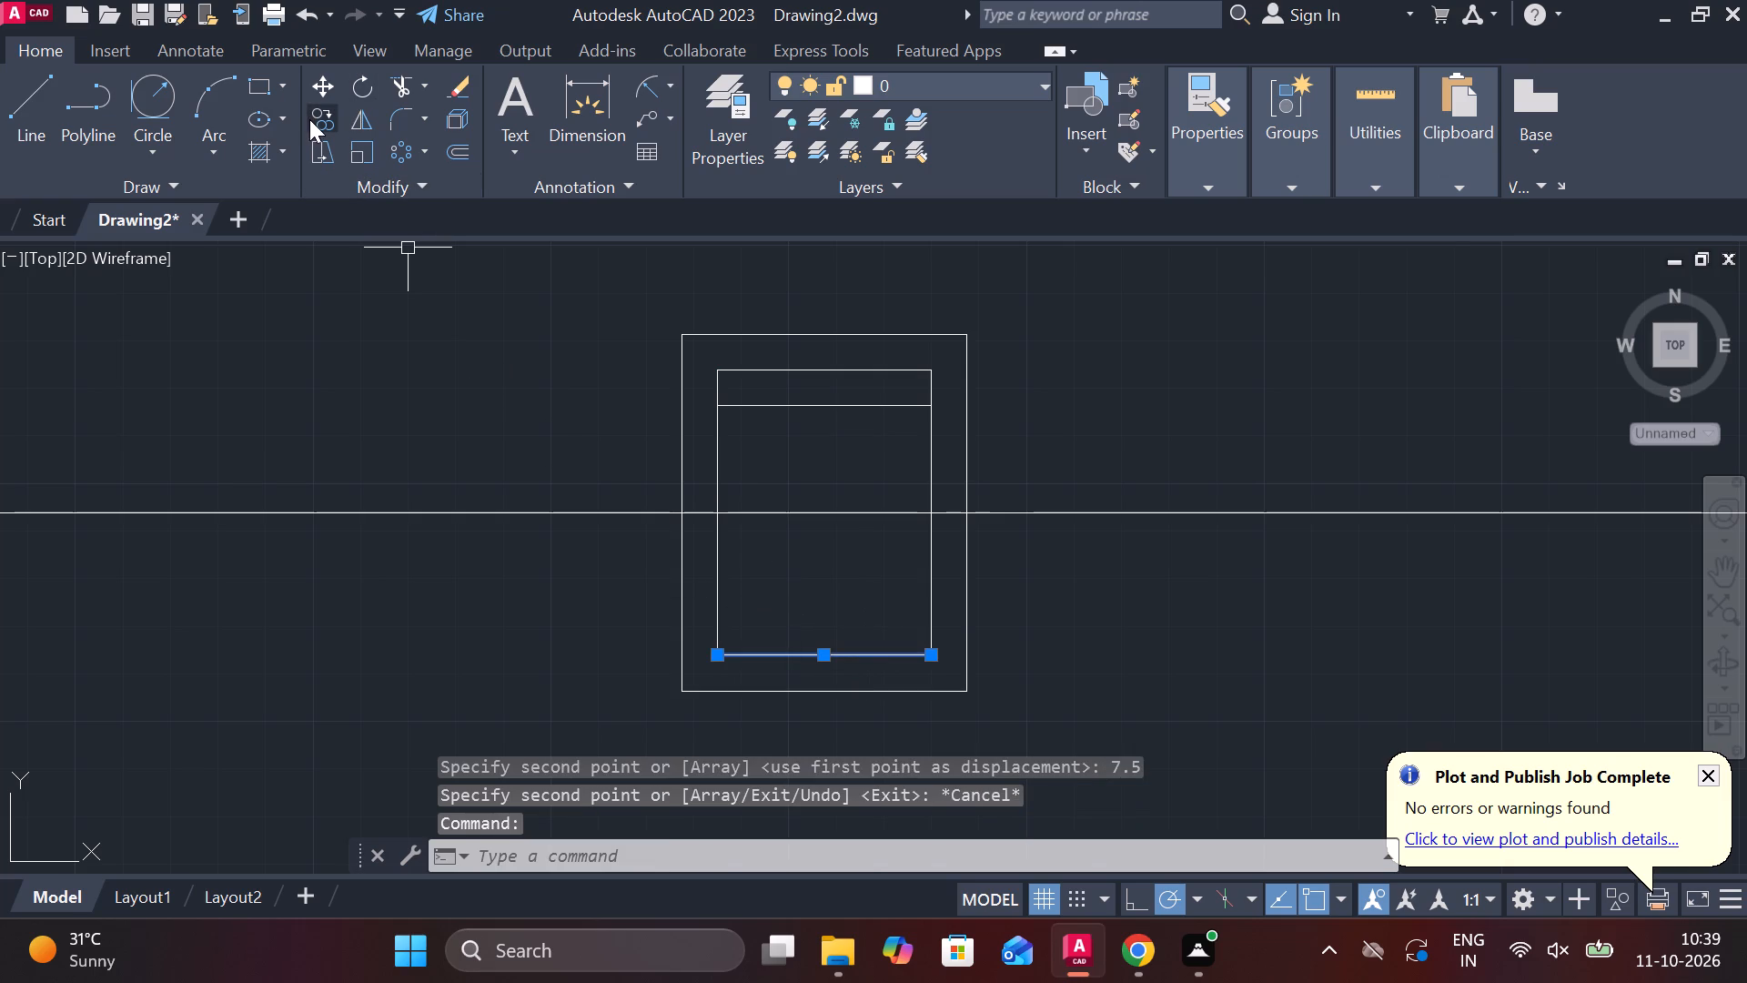
click(309, 119)
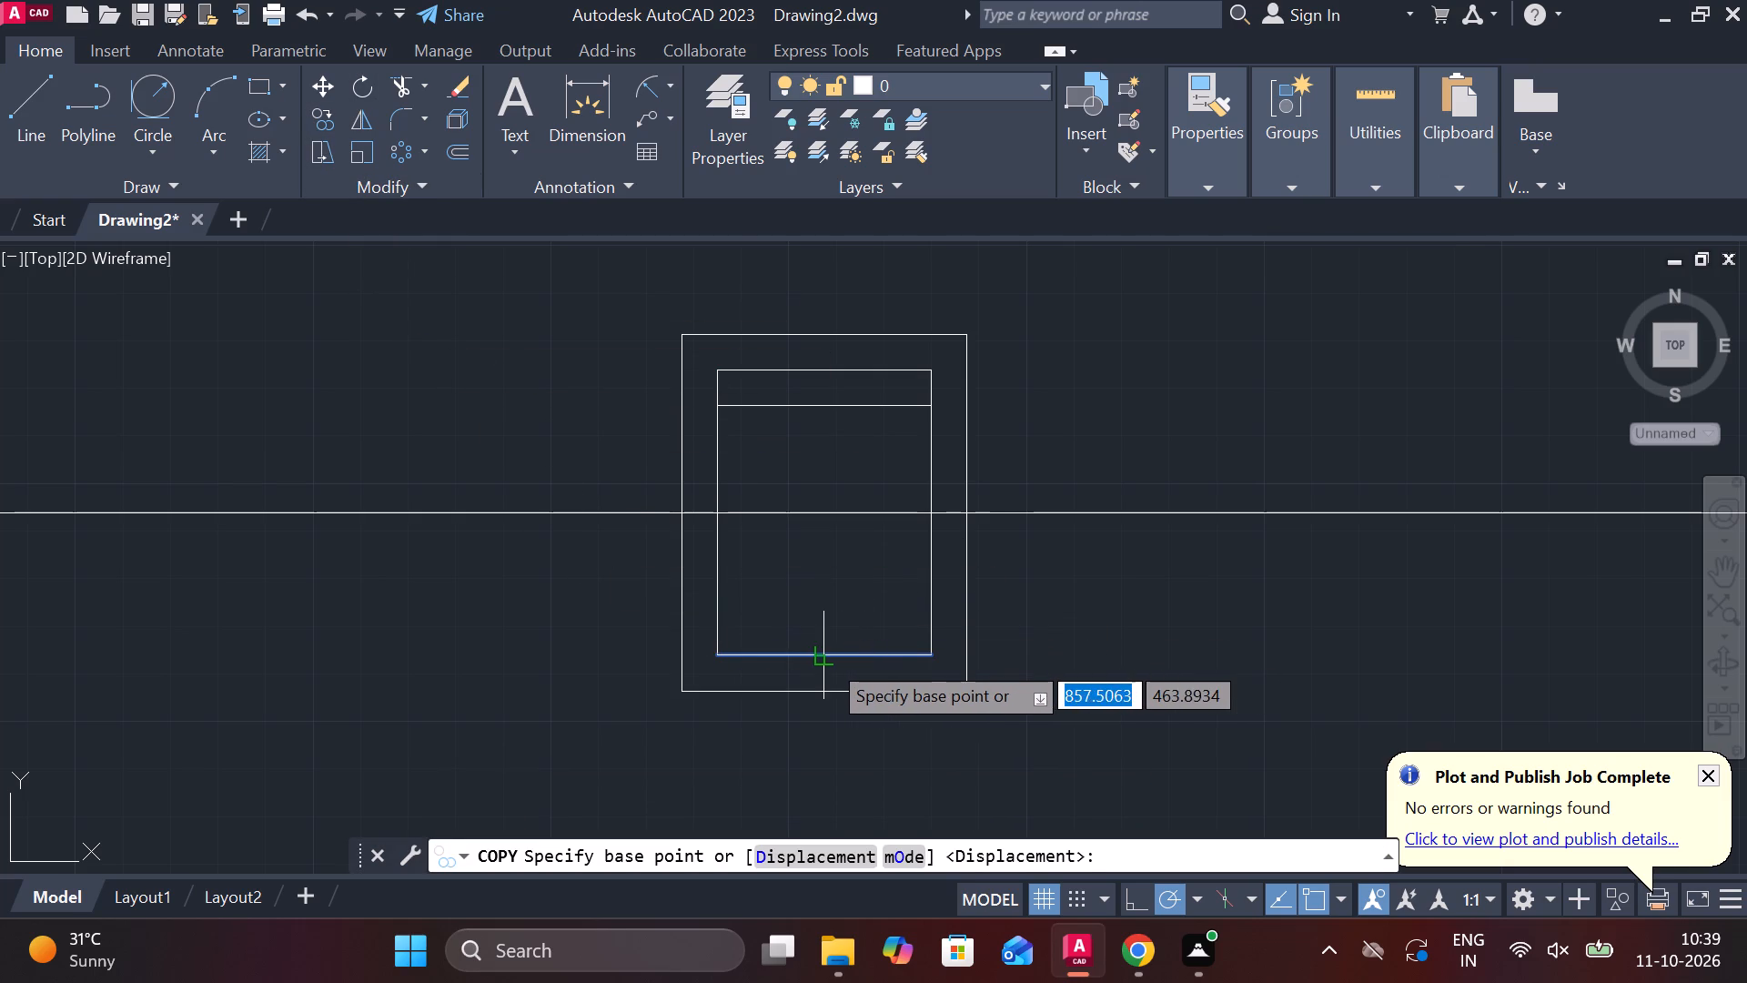
click(827, 659)
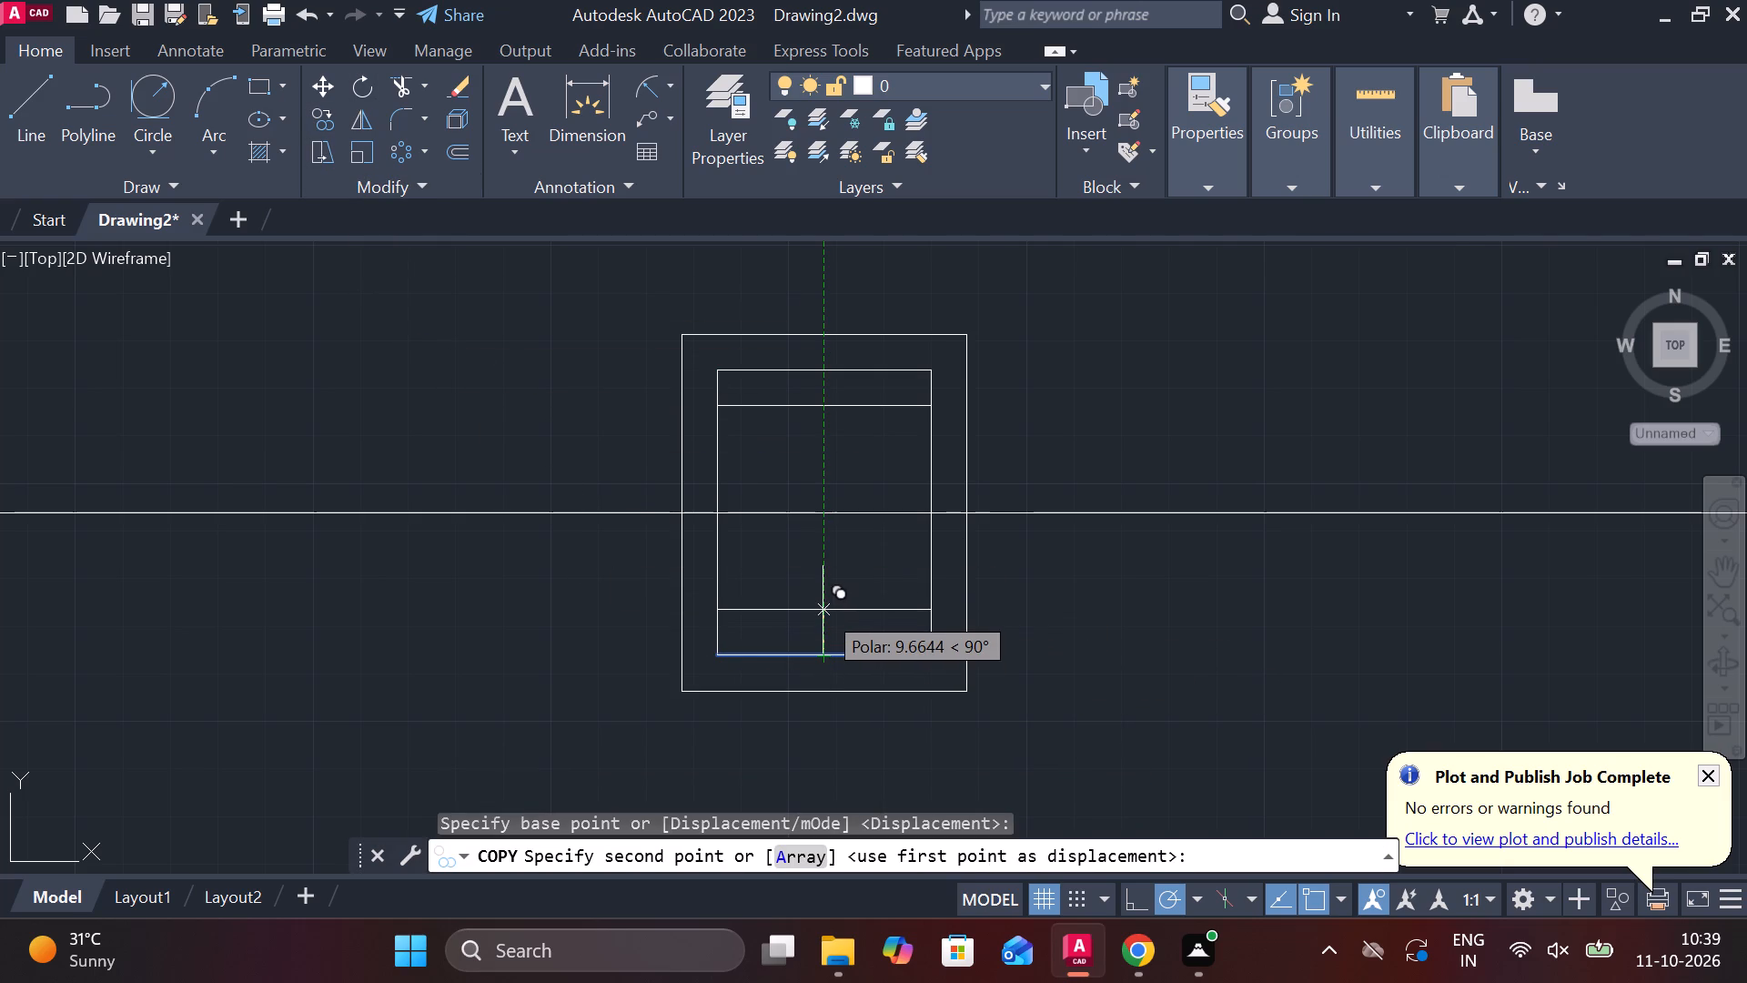
key(7)
key(period)
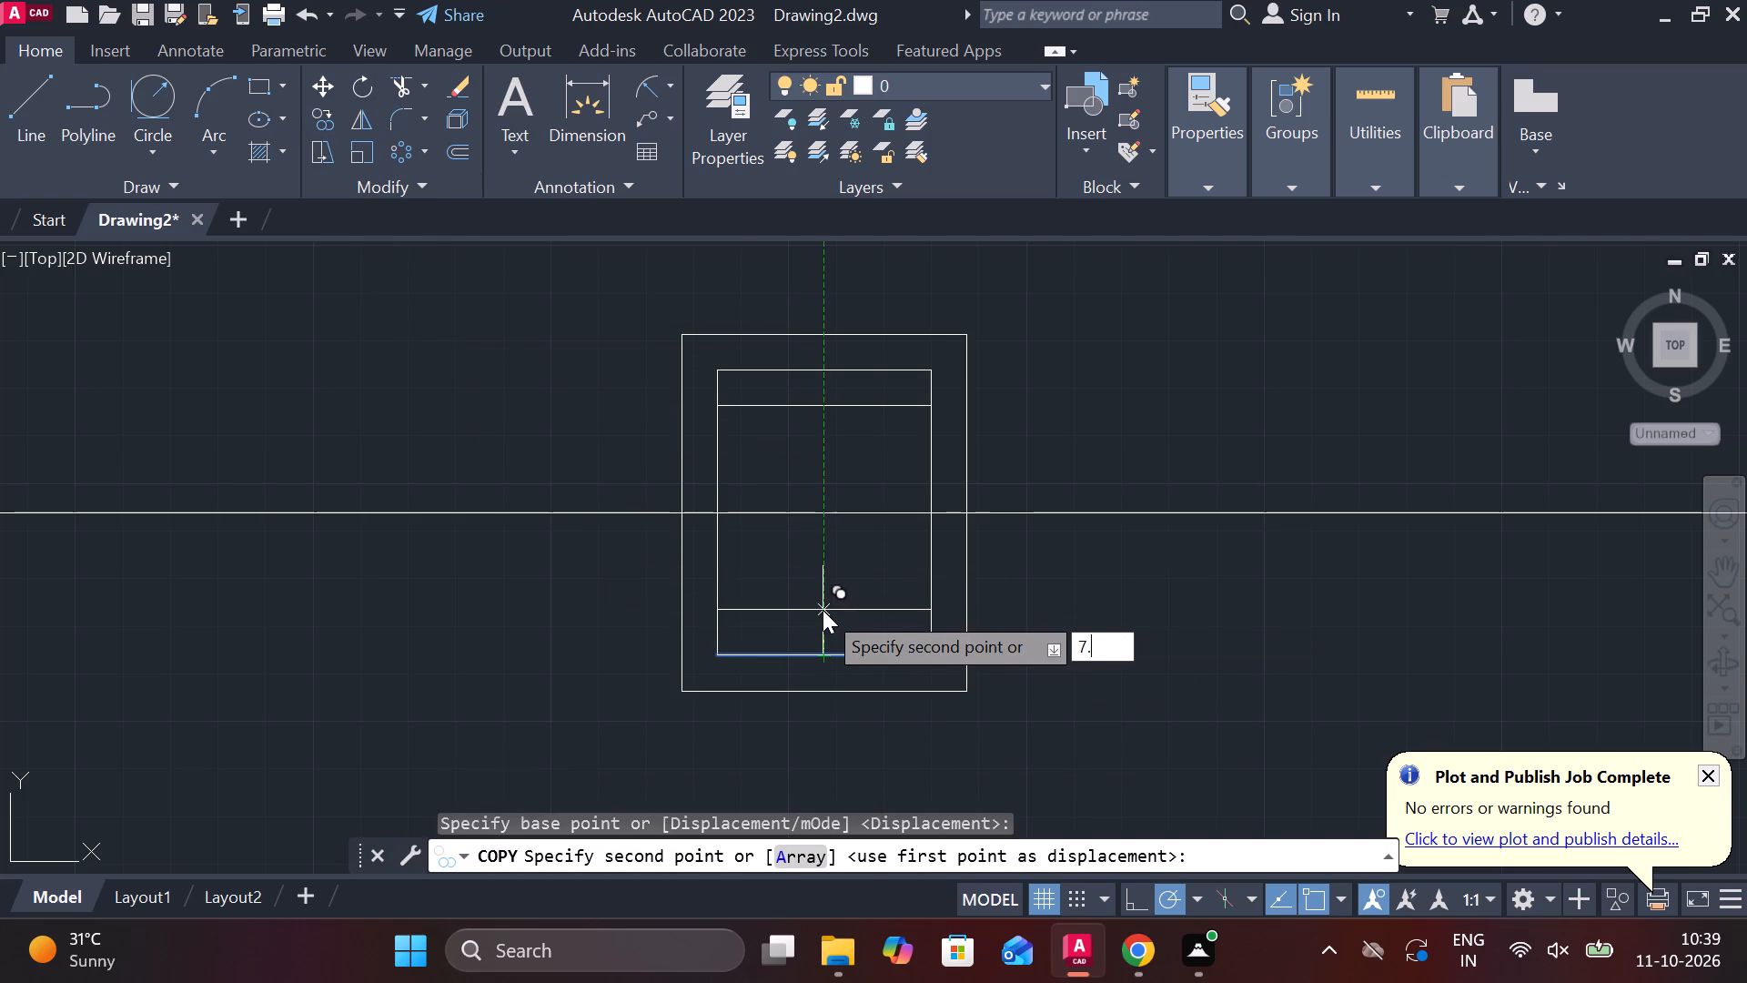
key(5)
key(Return)
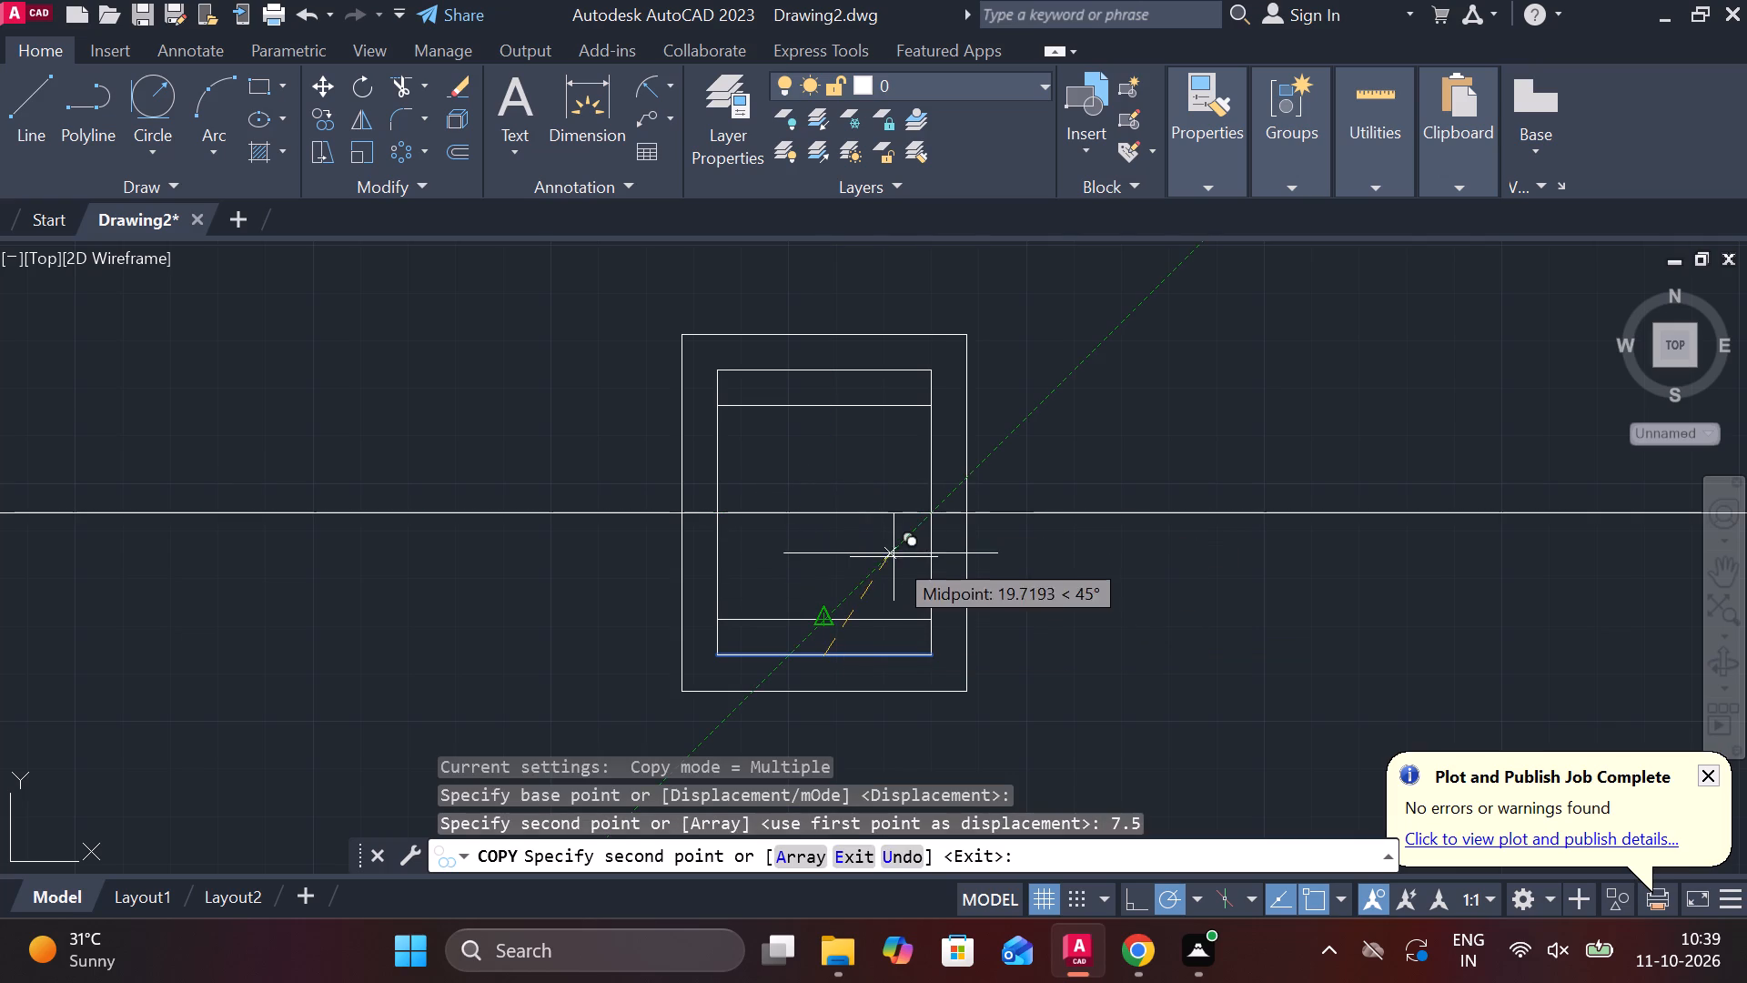
key(Escape)
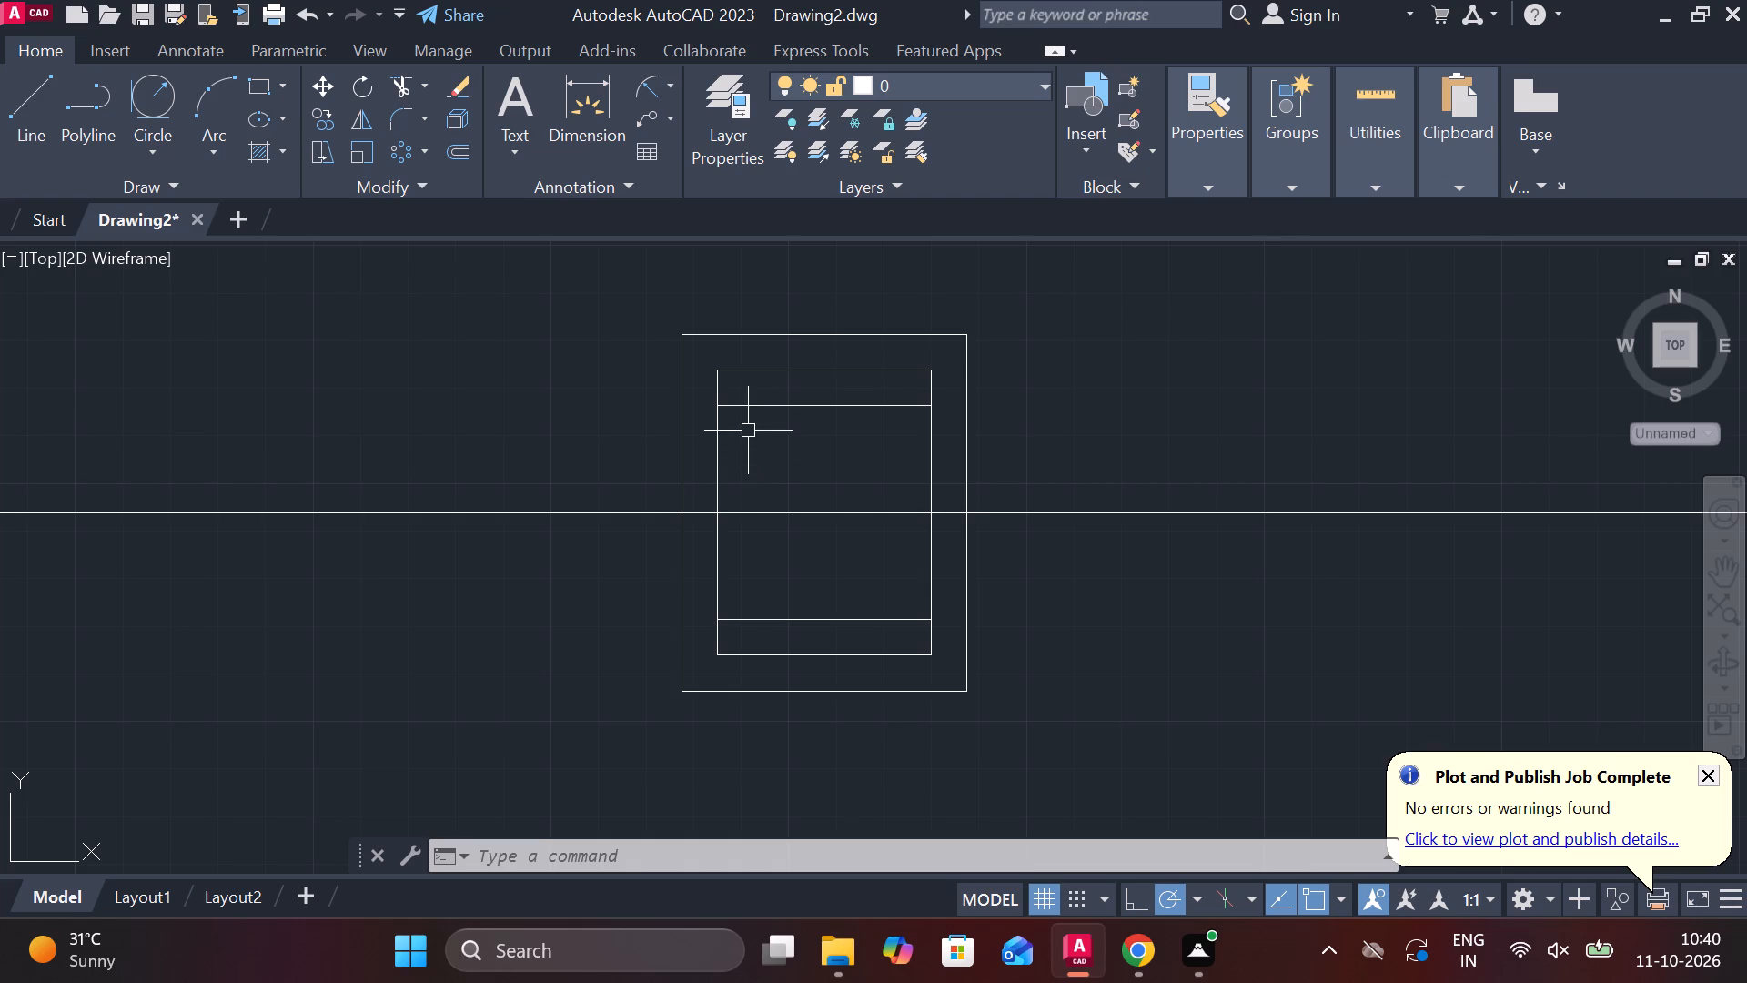
Copy the inner rectangle's left side 7.5 inward from its intersection with the horizontal centre line.
click(718, 472)
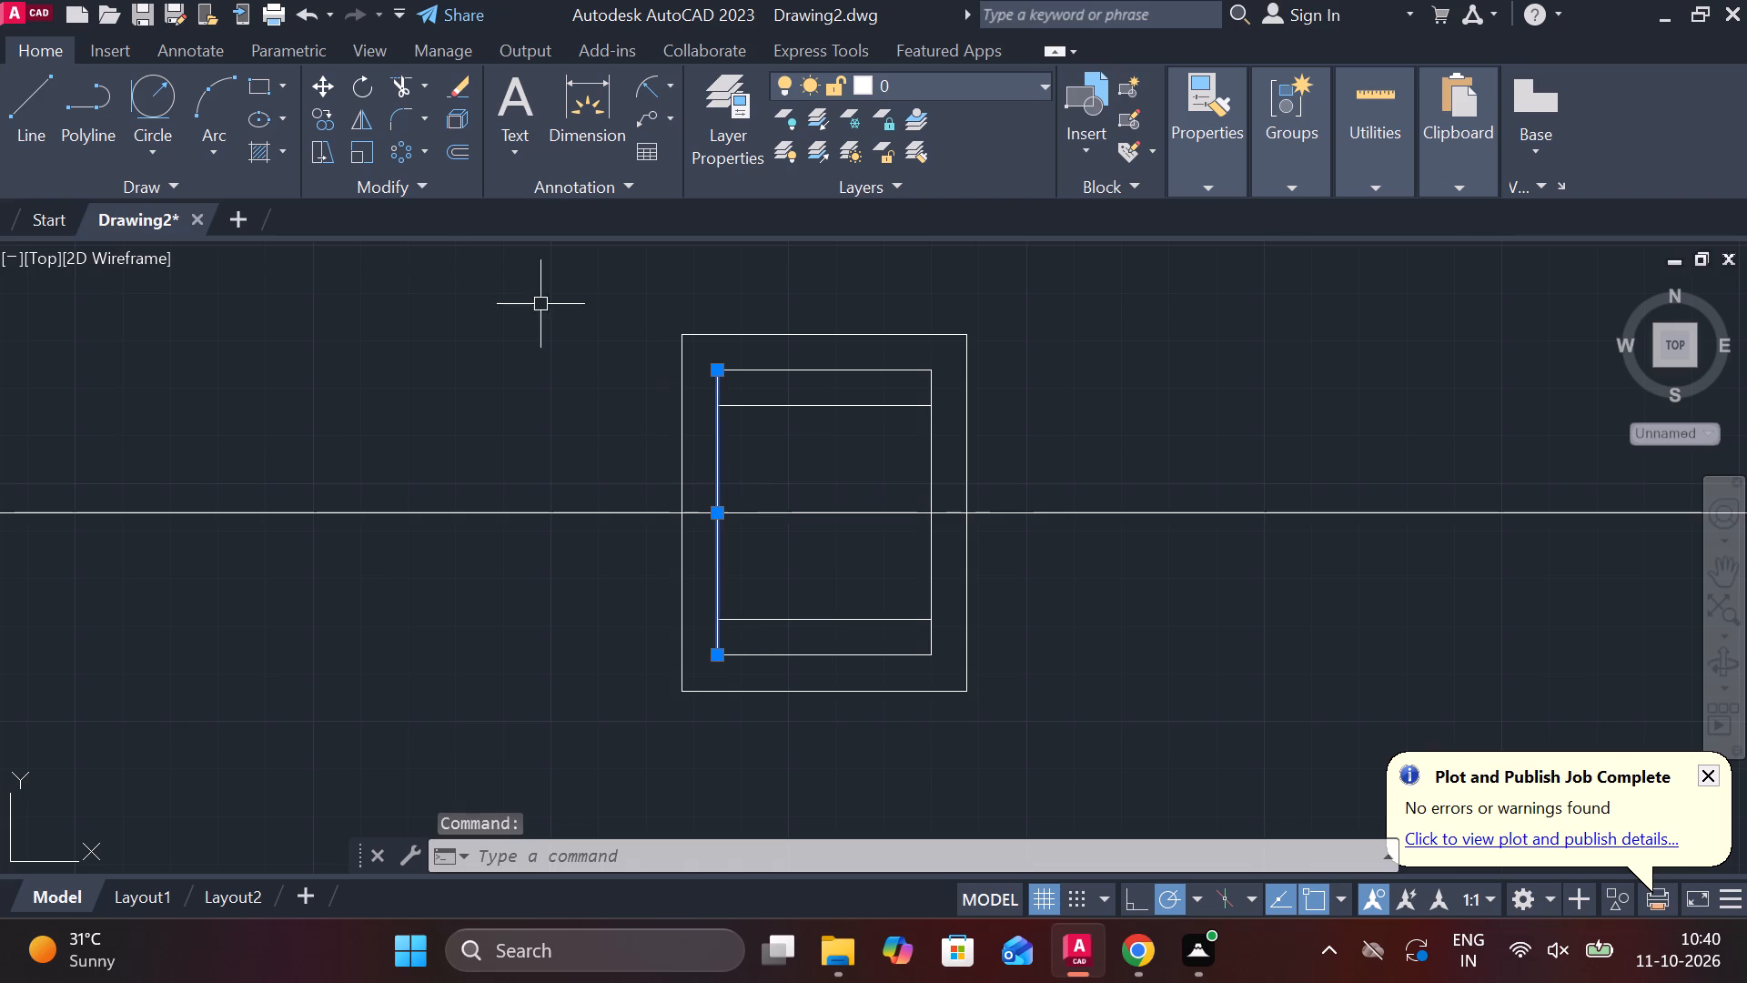
click(332, 123)
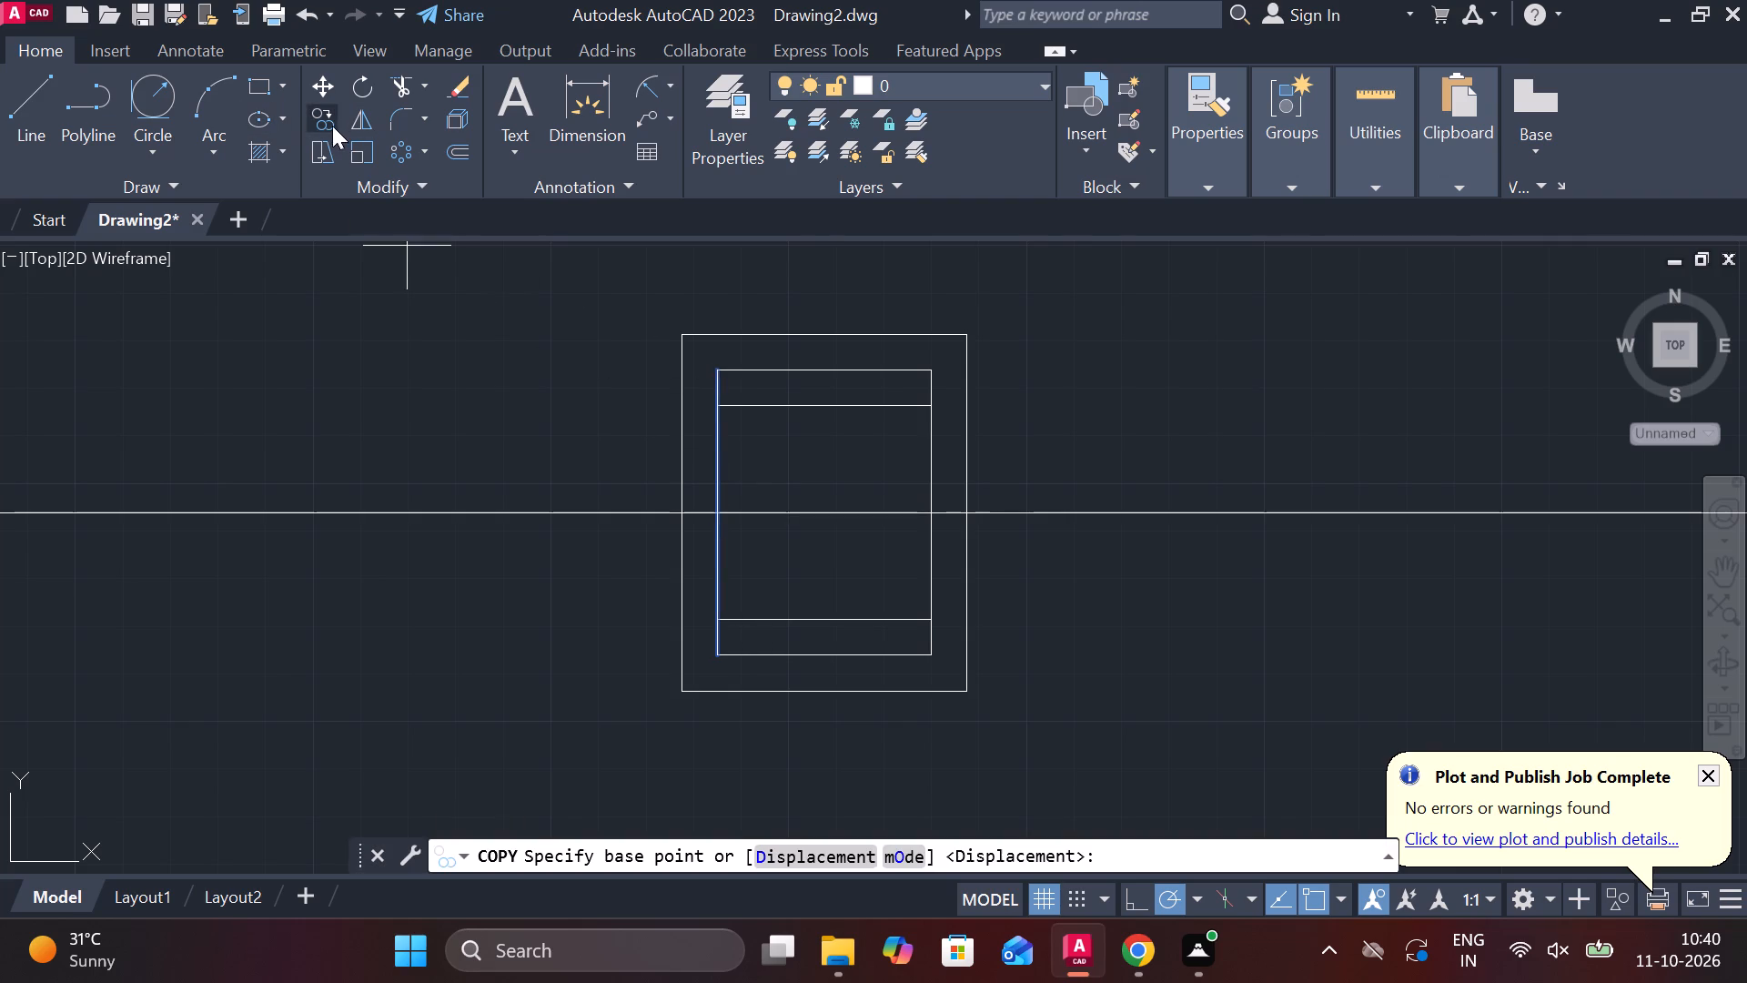
click(722, 510)
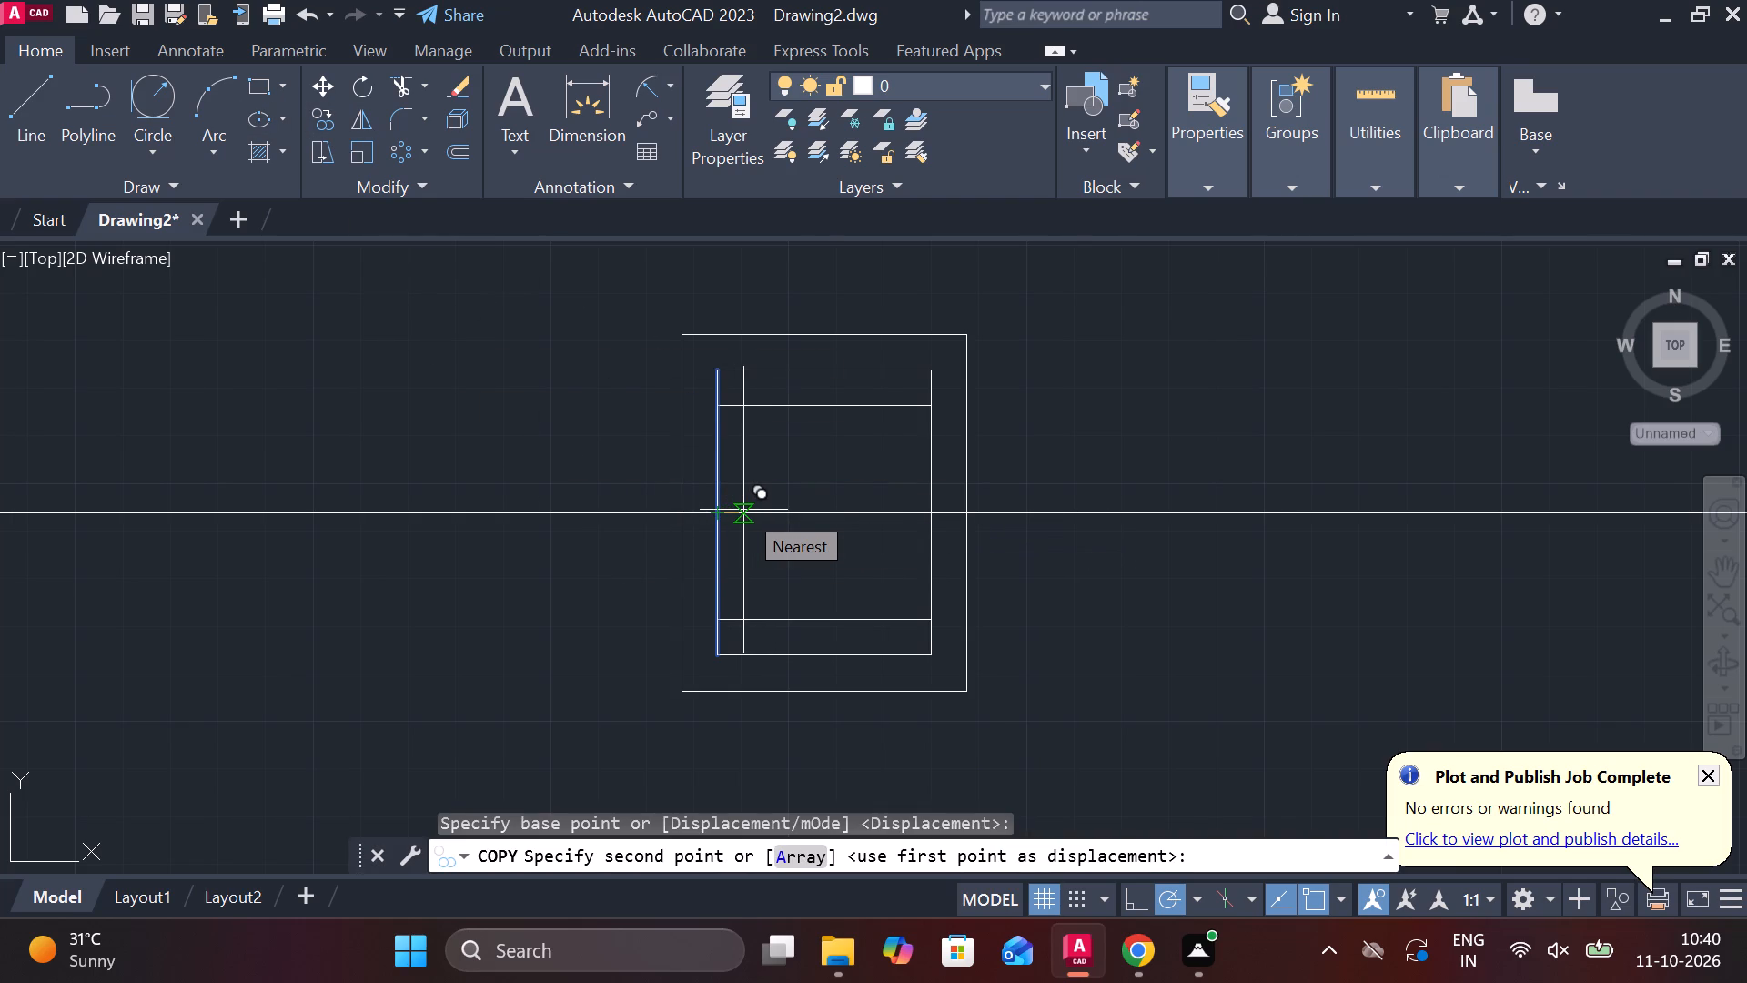
key(7)
key(period)
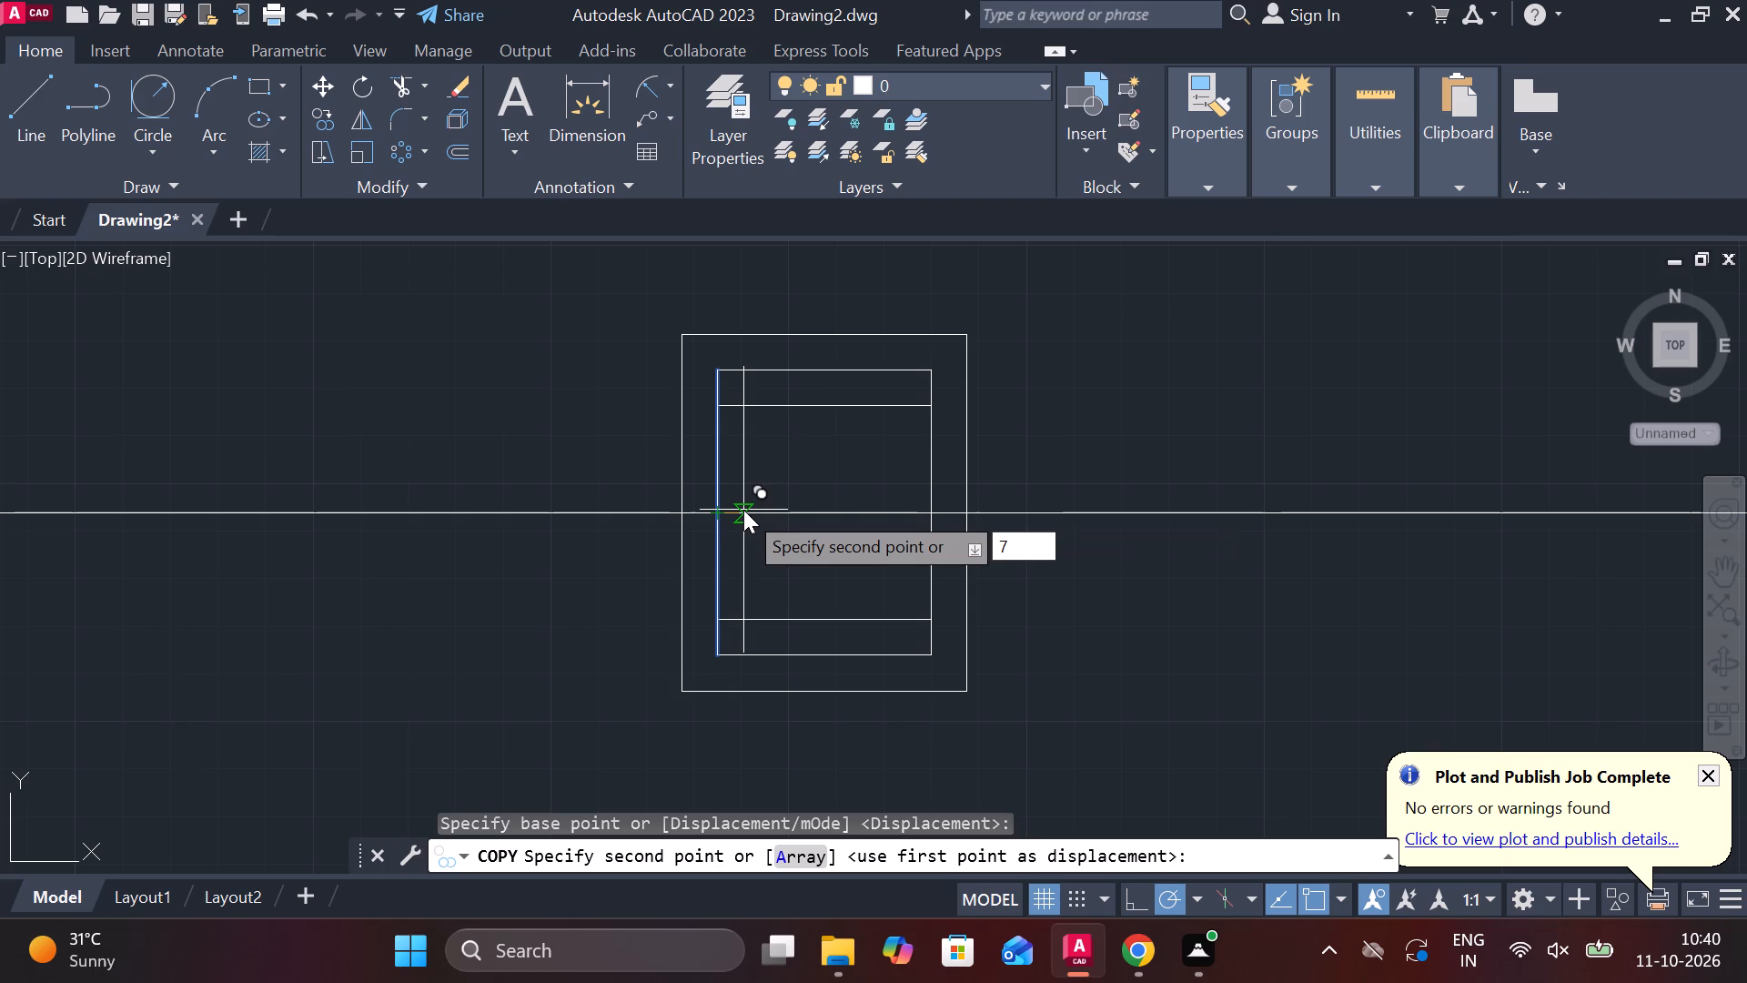
key(5)
key(Return)
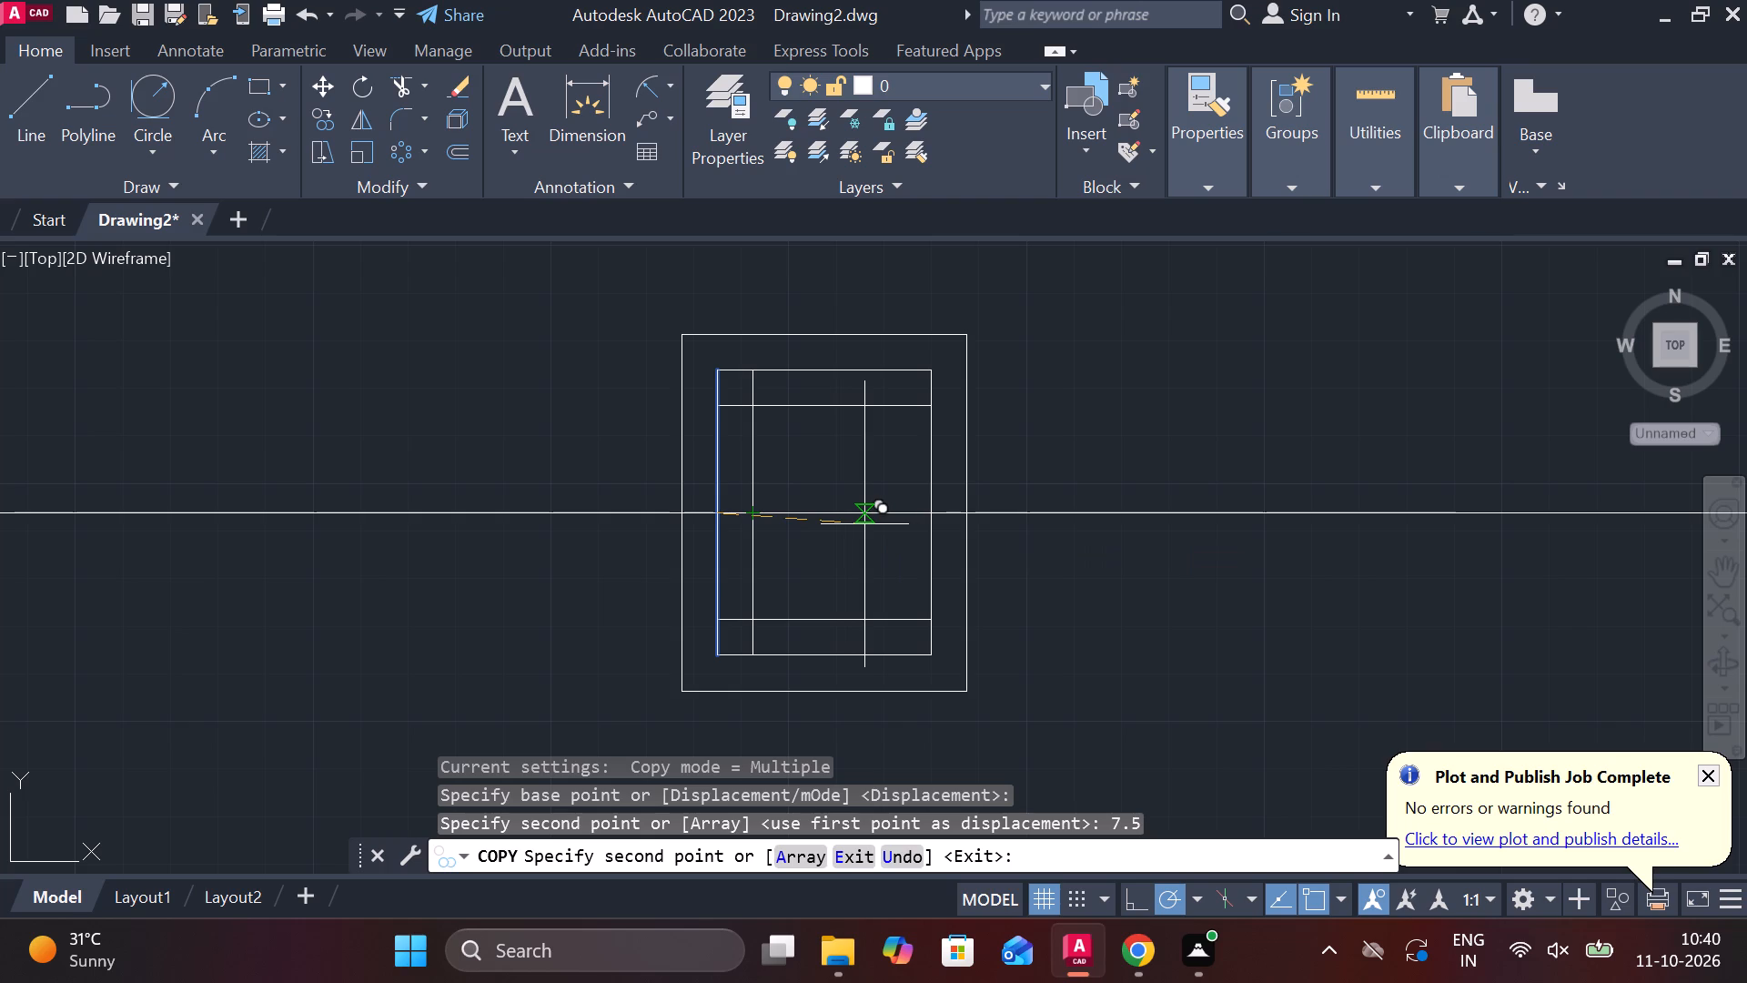
key(1)
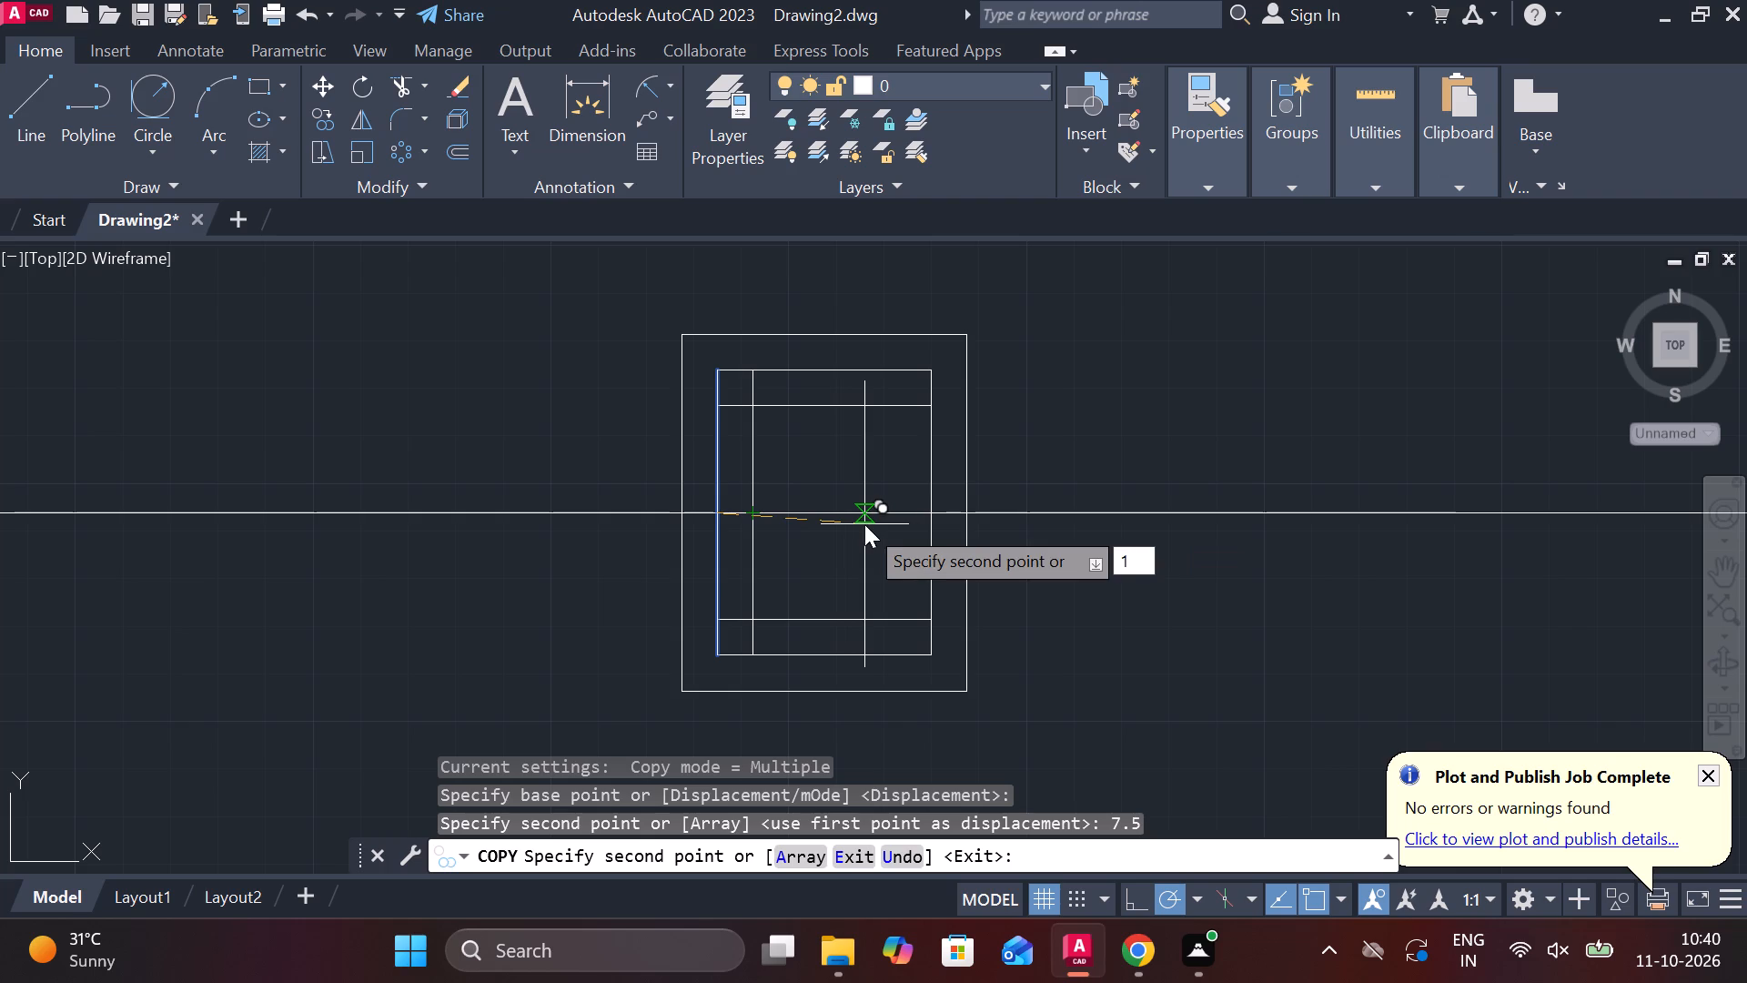
key(Escape)
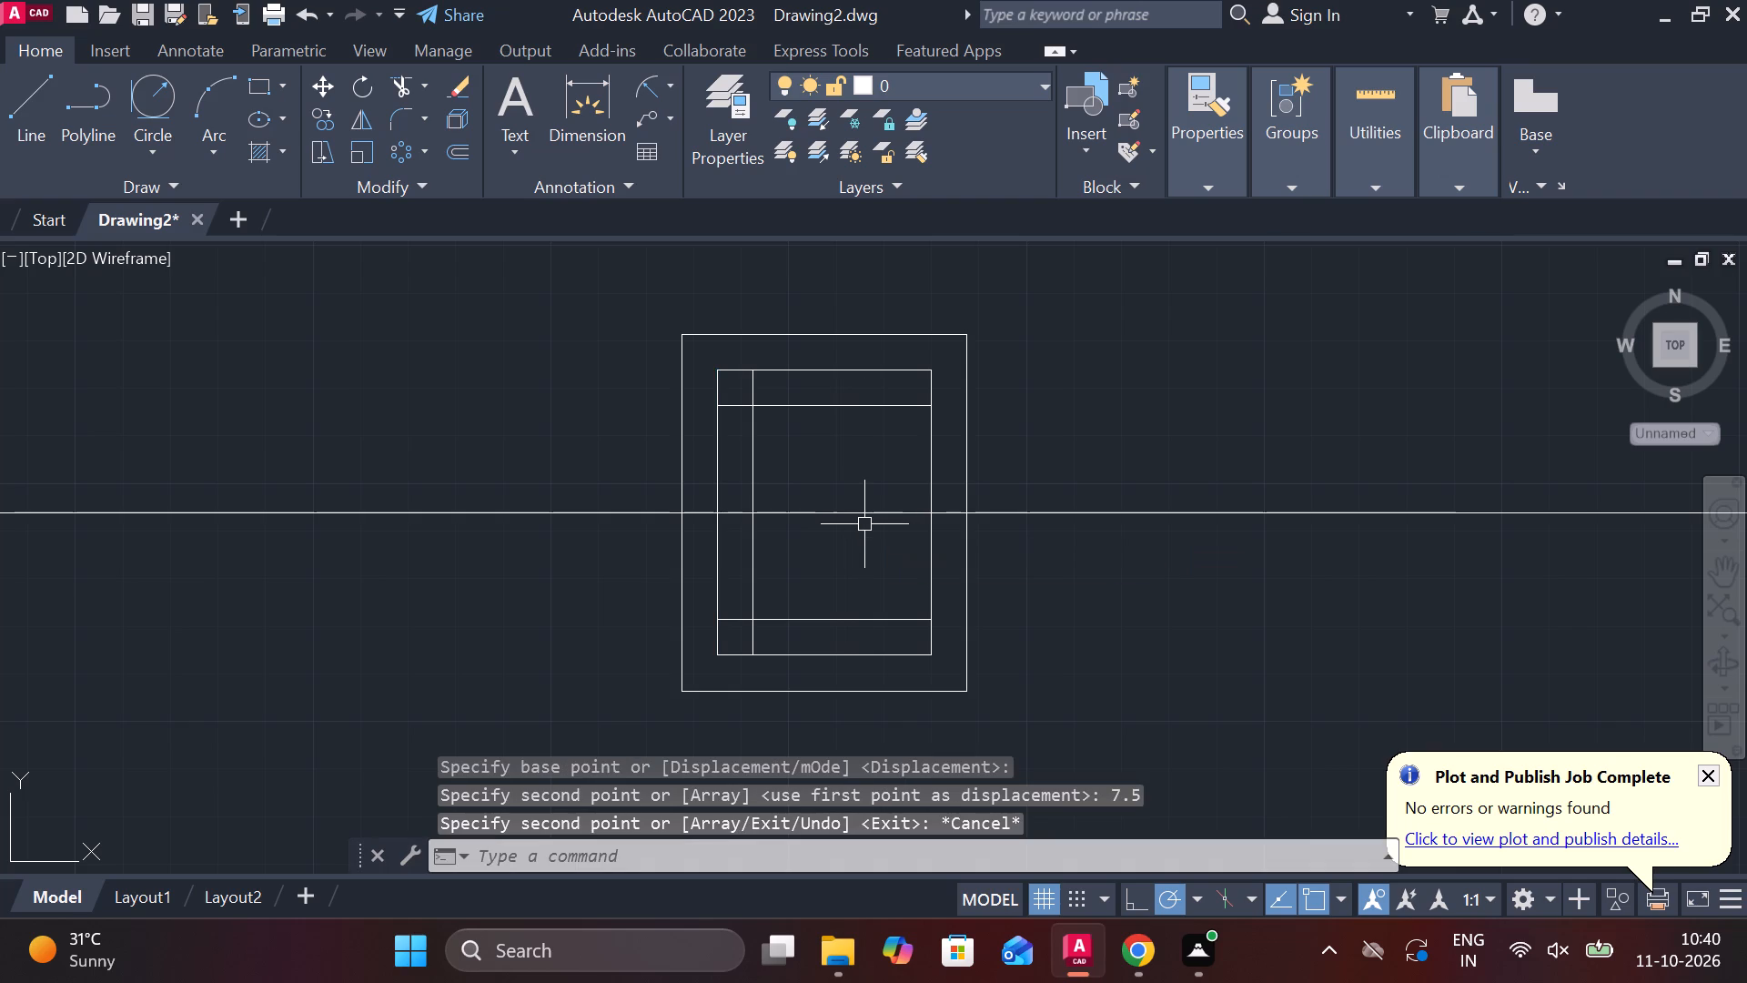
Draw a circle of radius 5 centred on the upper-left intersection of the copied lines inside the inner rectangle.
click(163, 155)
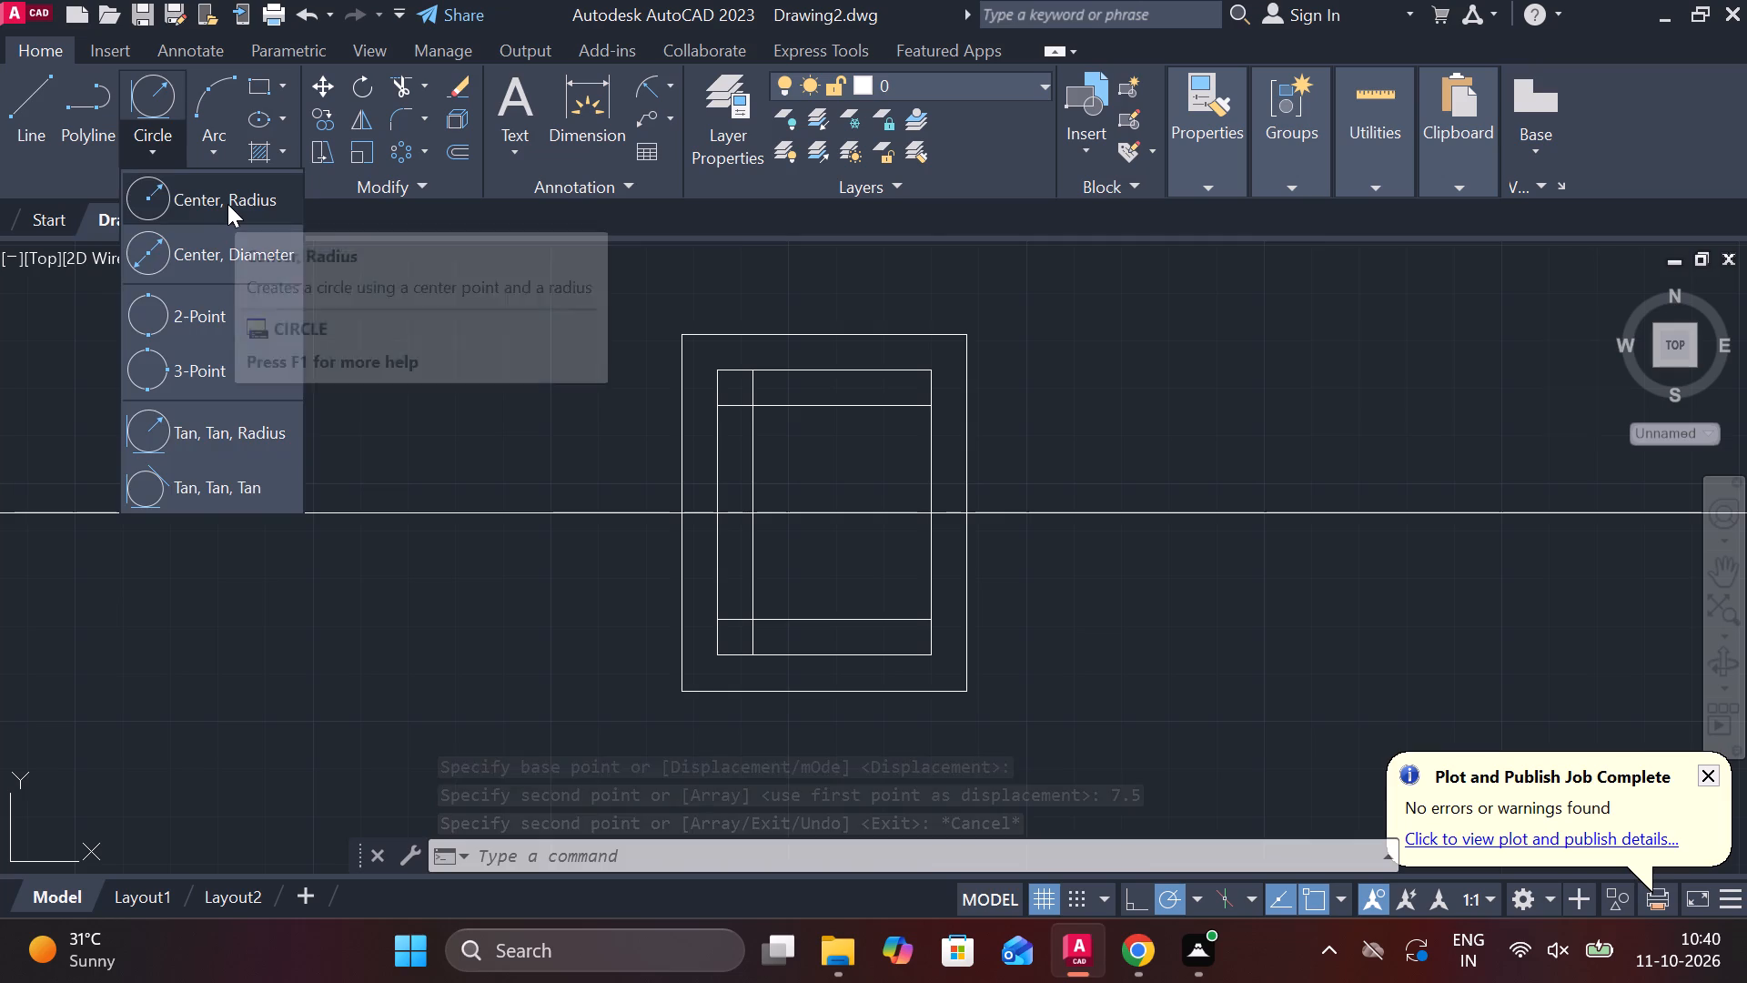
click(227, 204)
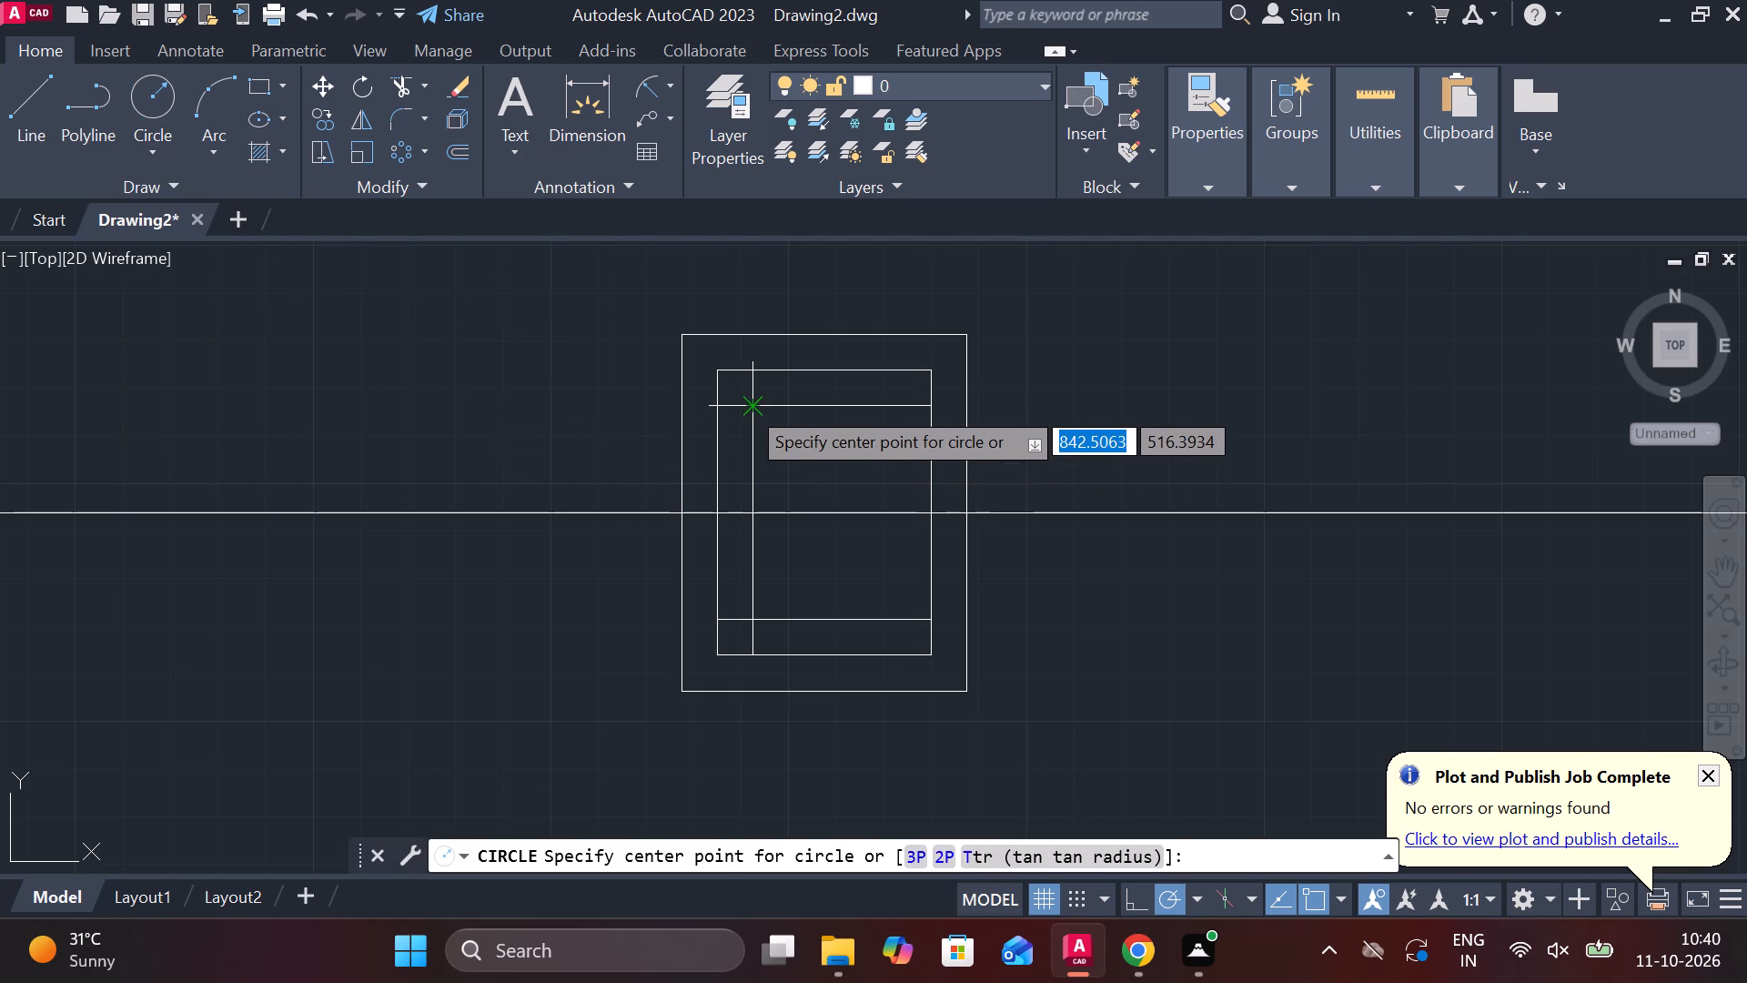
click(746, 405)
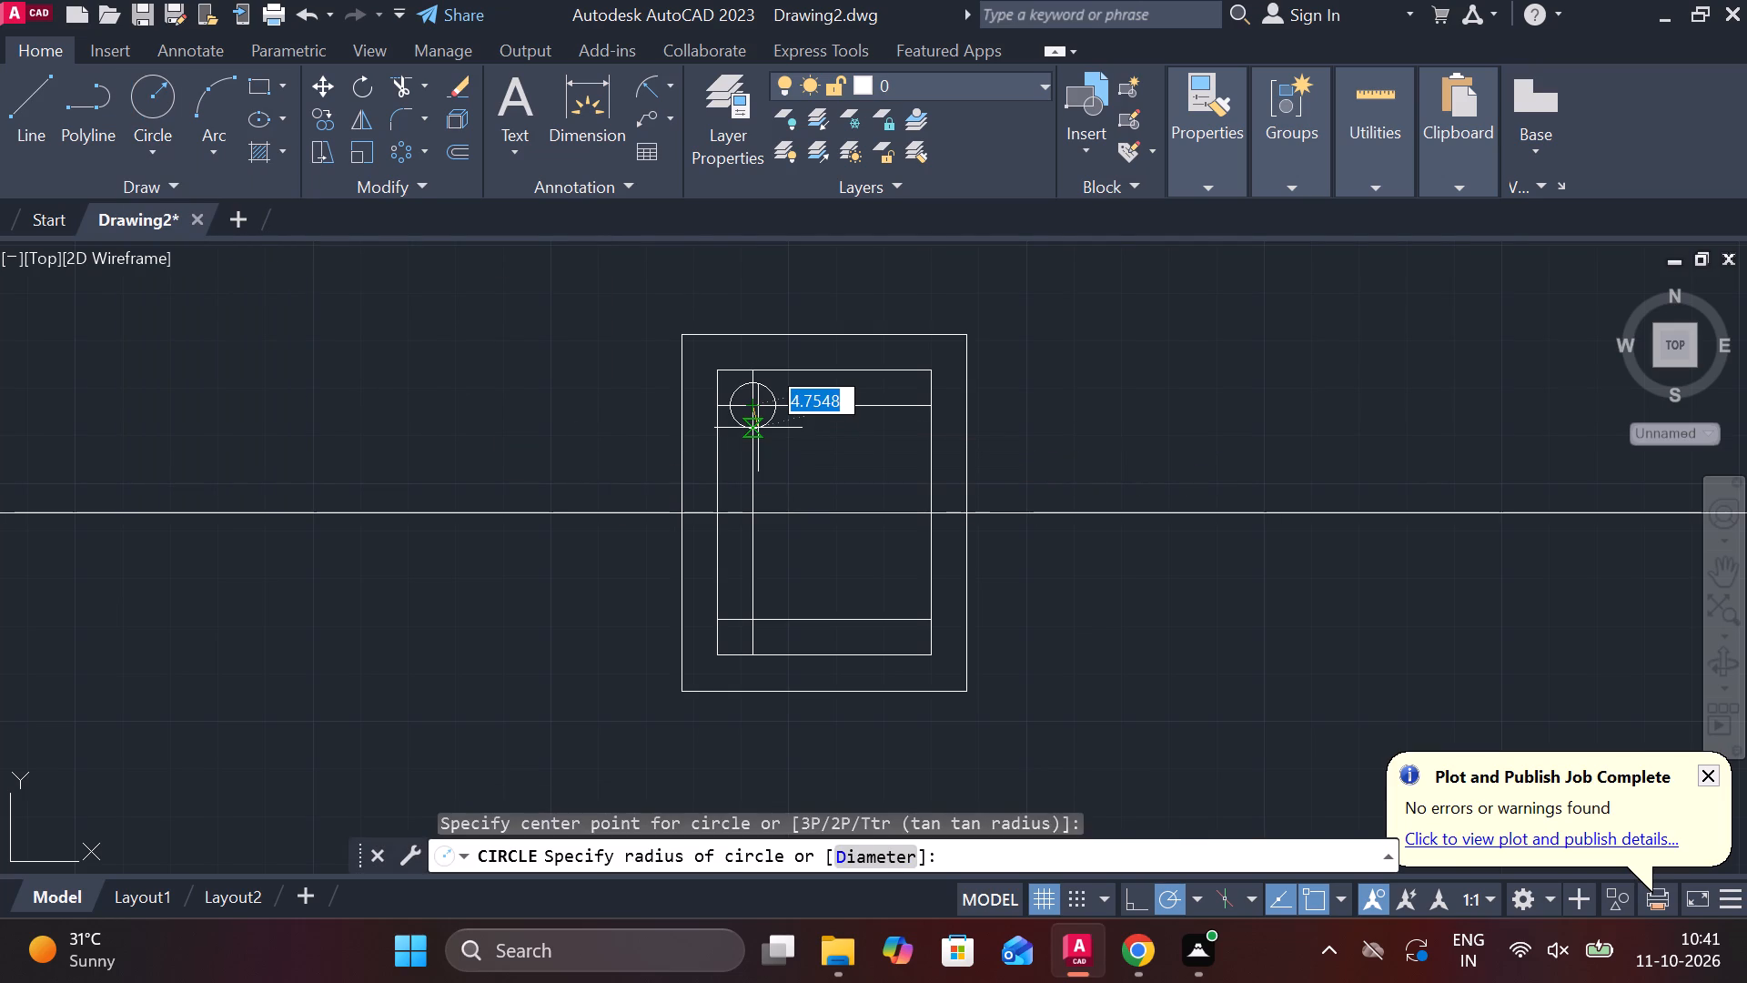
key(5)
key(Return)
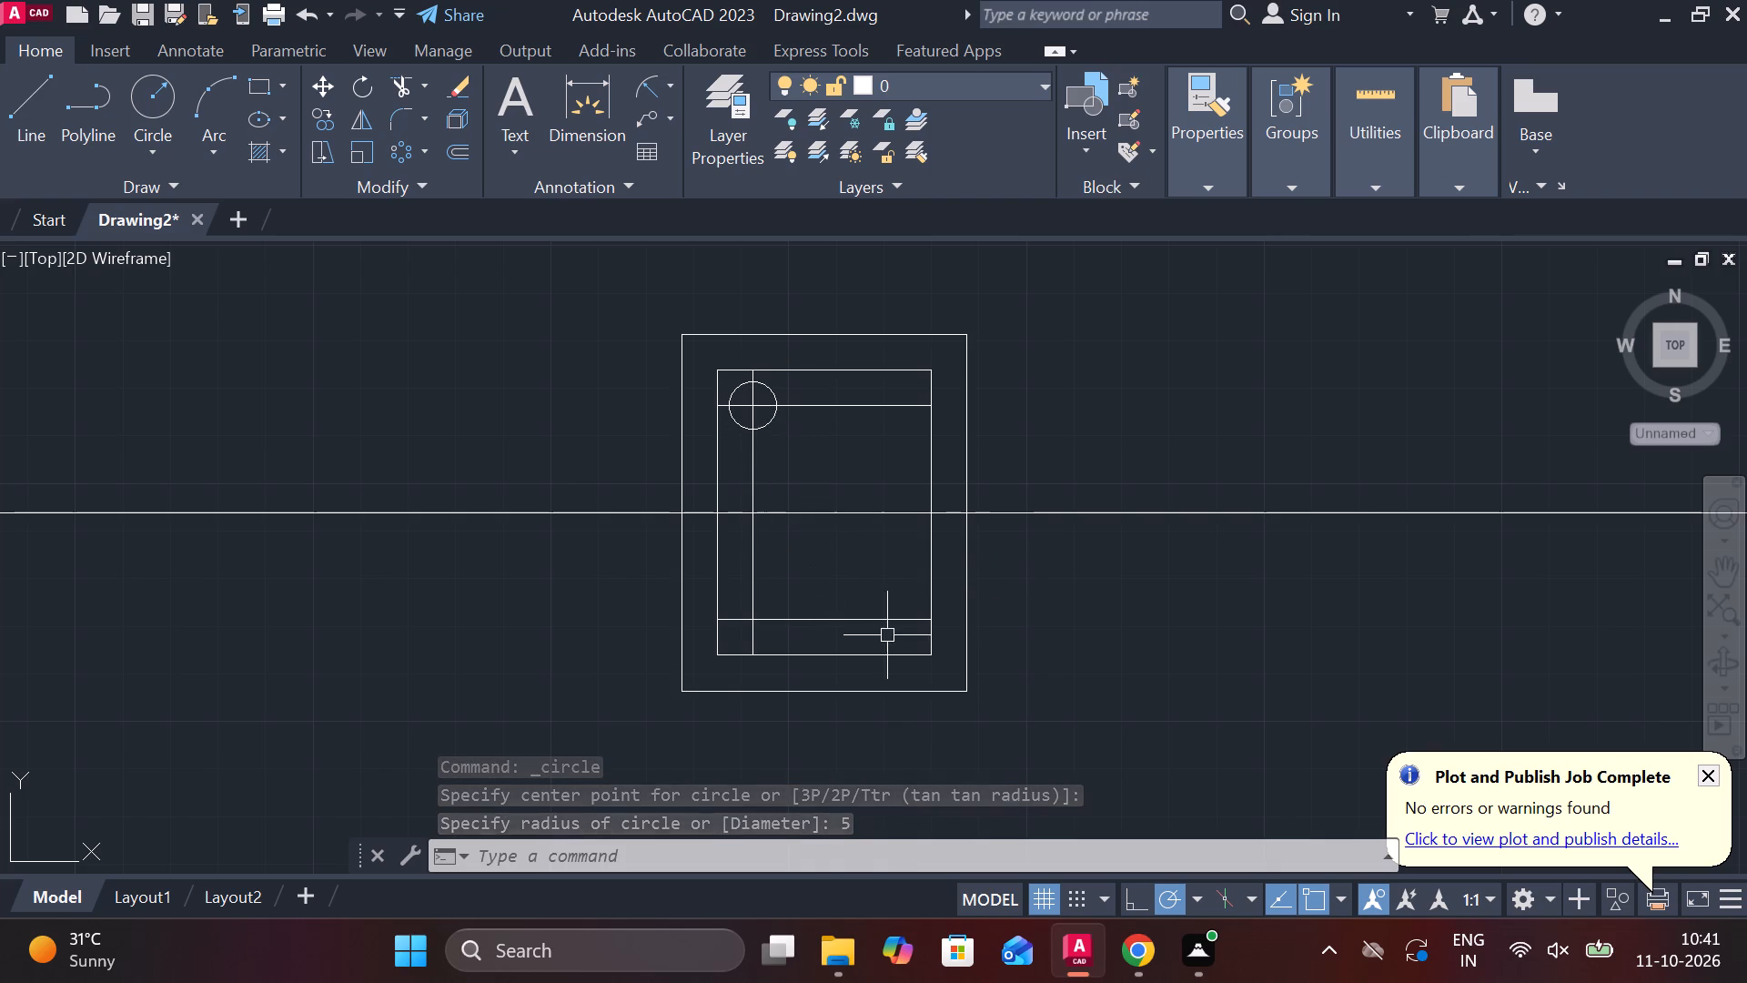
Copy the inner rectangle's right side 7.5 inward from its intersection with the horizontal centre line.
click(933, 570)
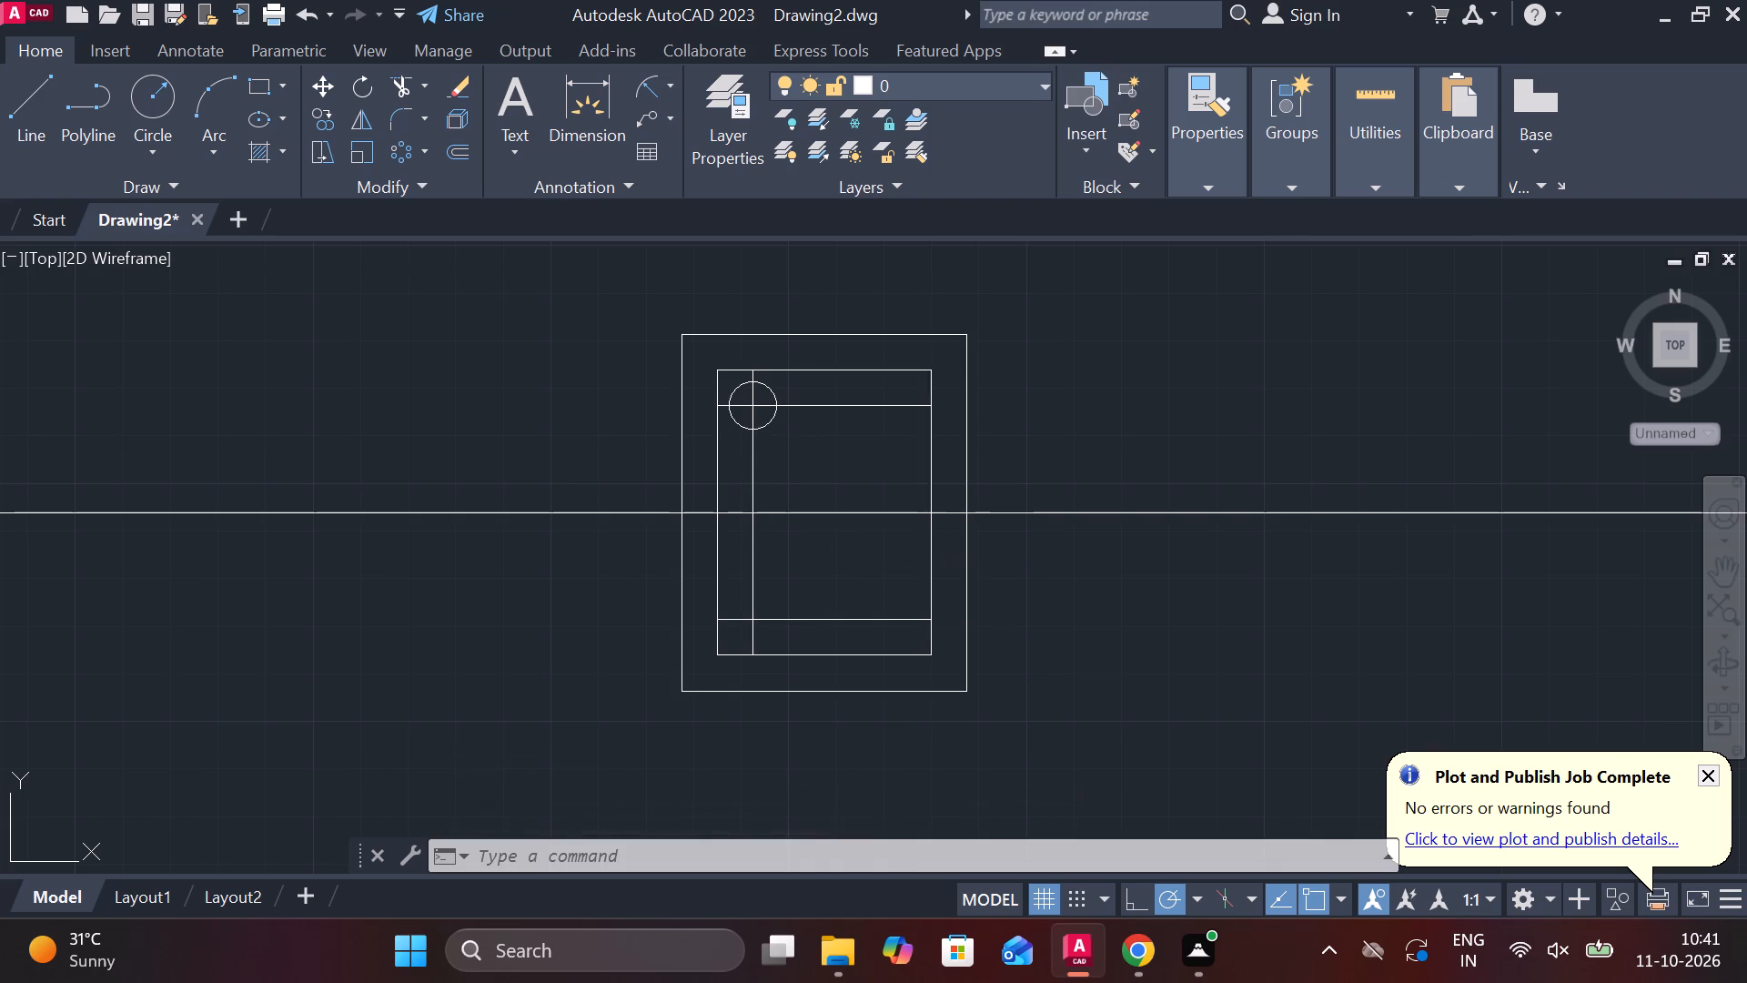
click(335, 119)
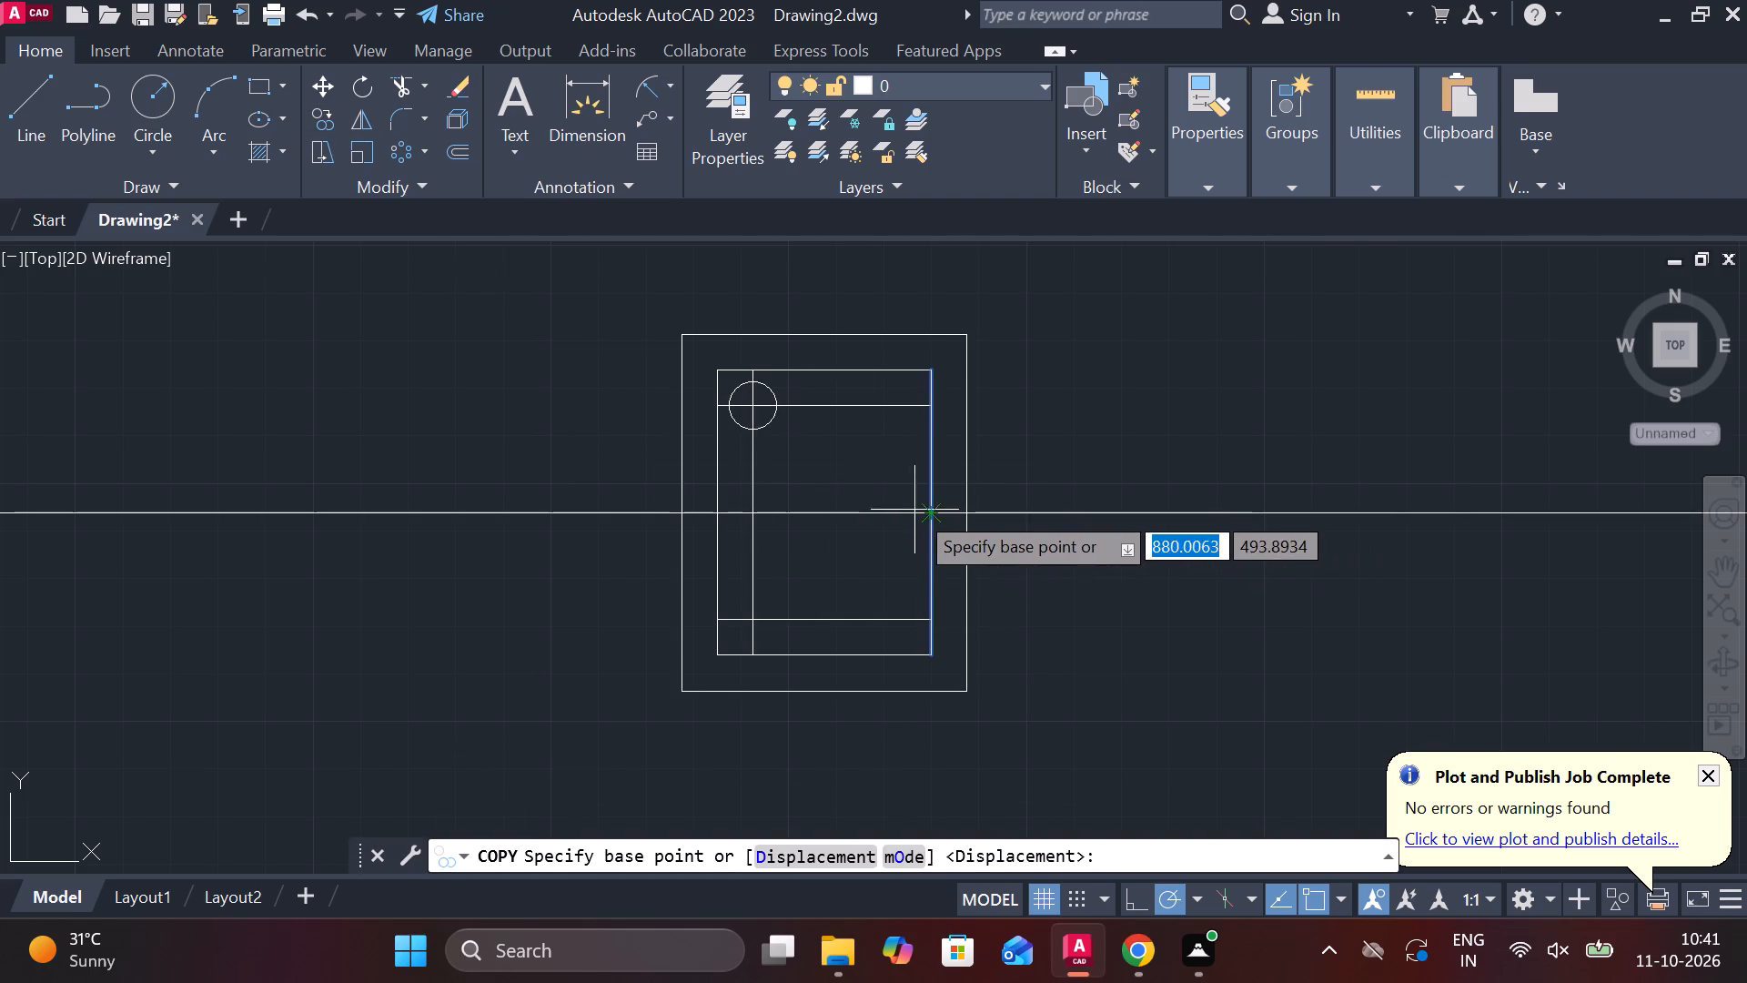
click(931, 512)
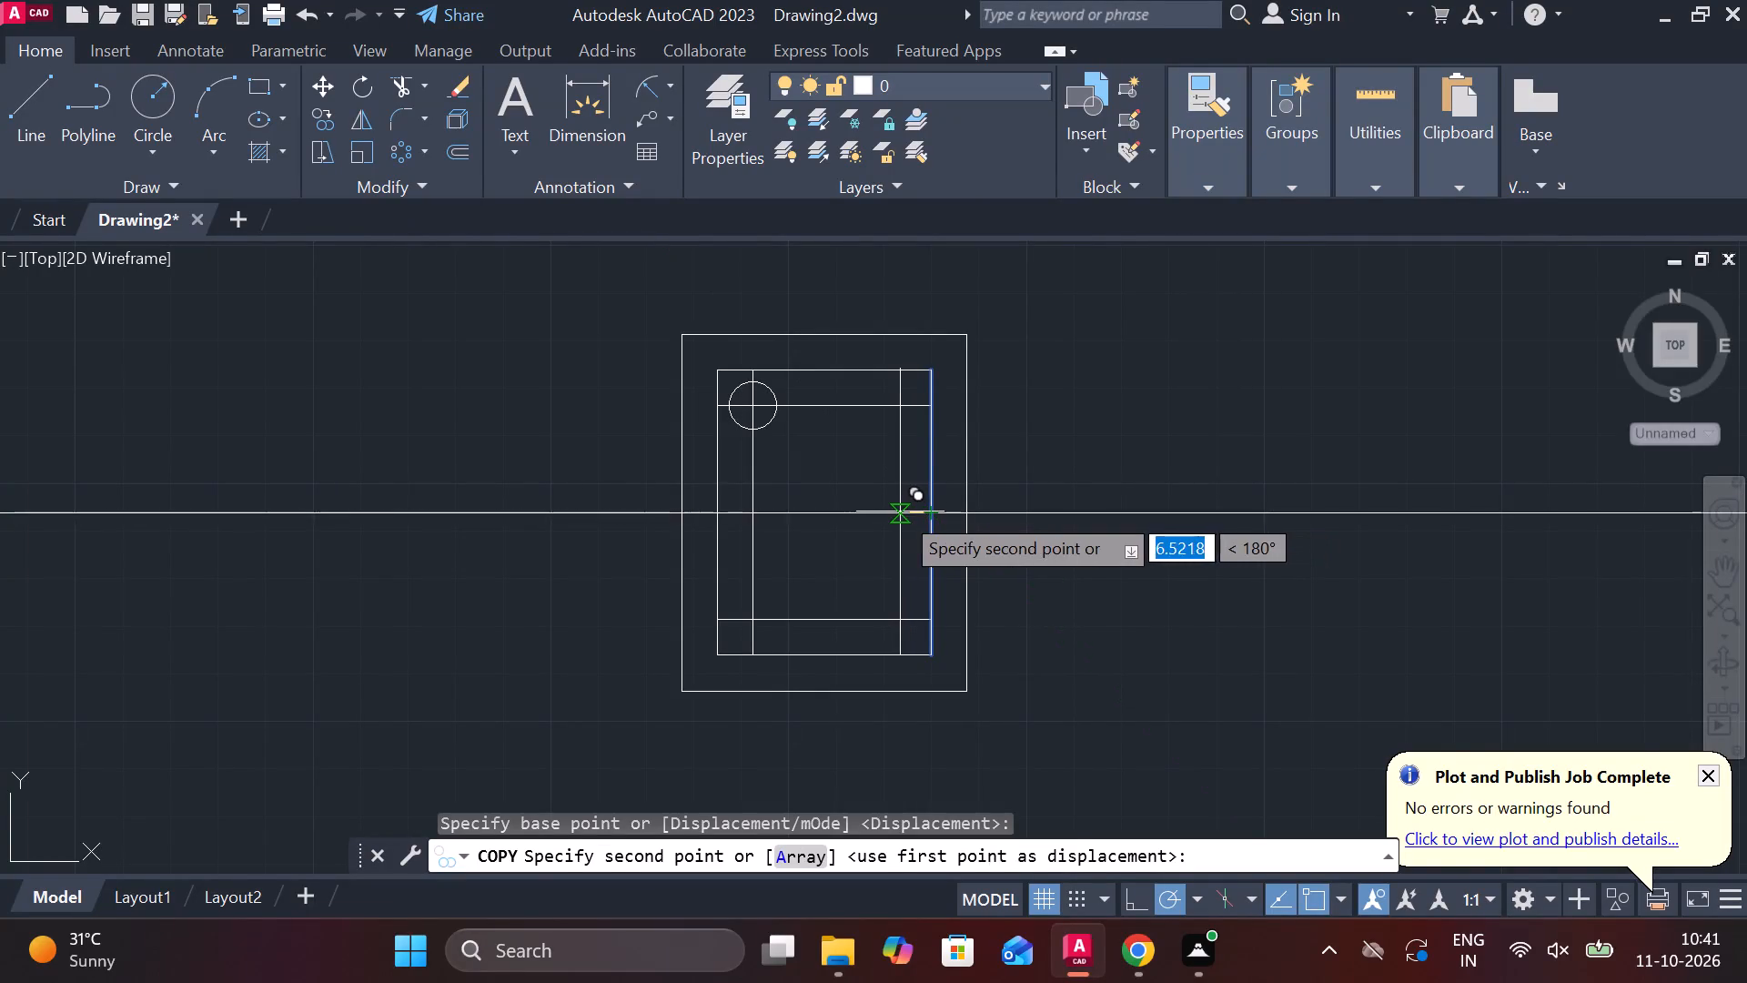
text(7.5)
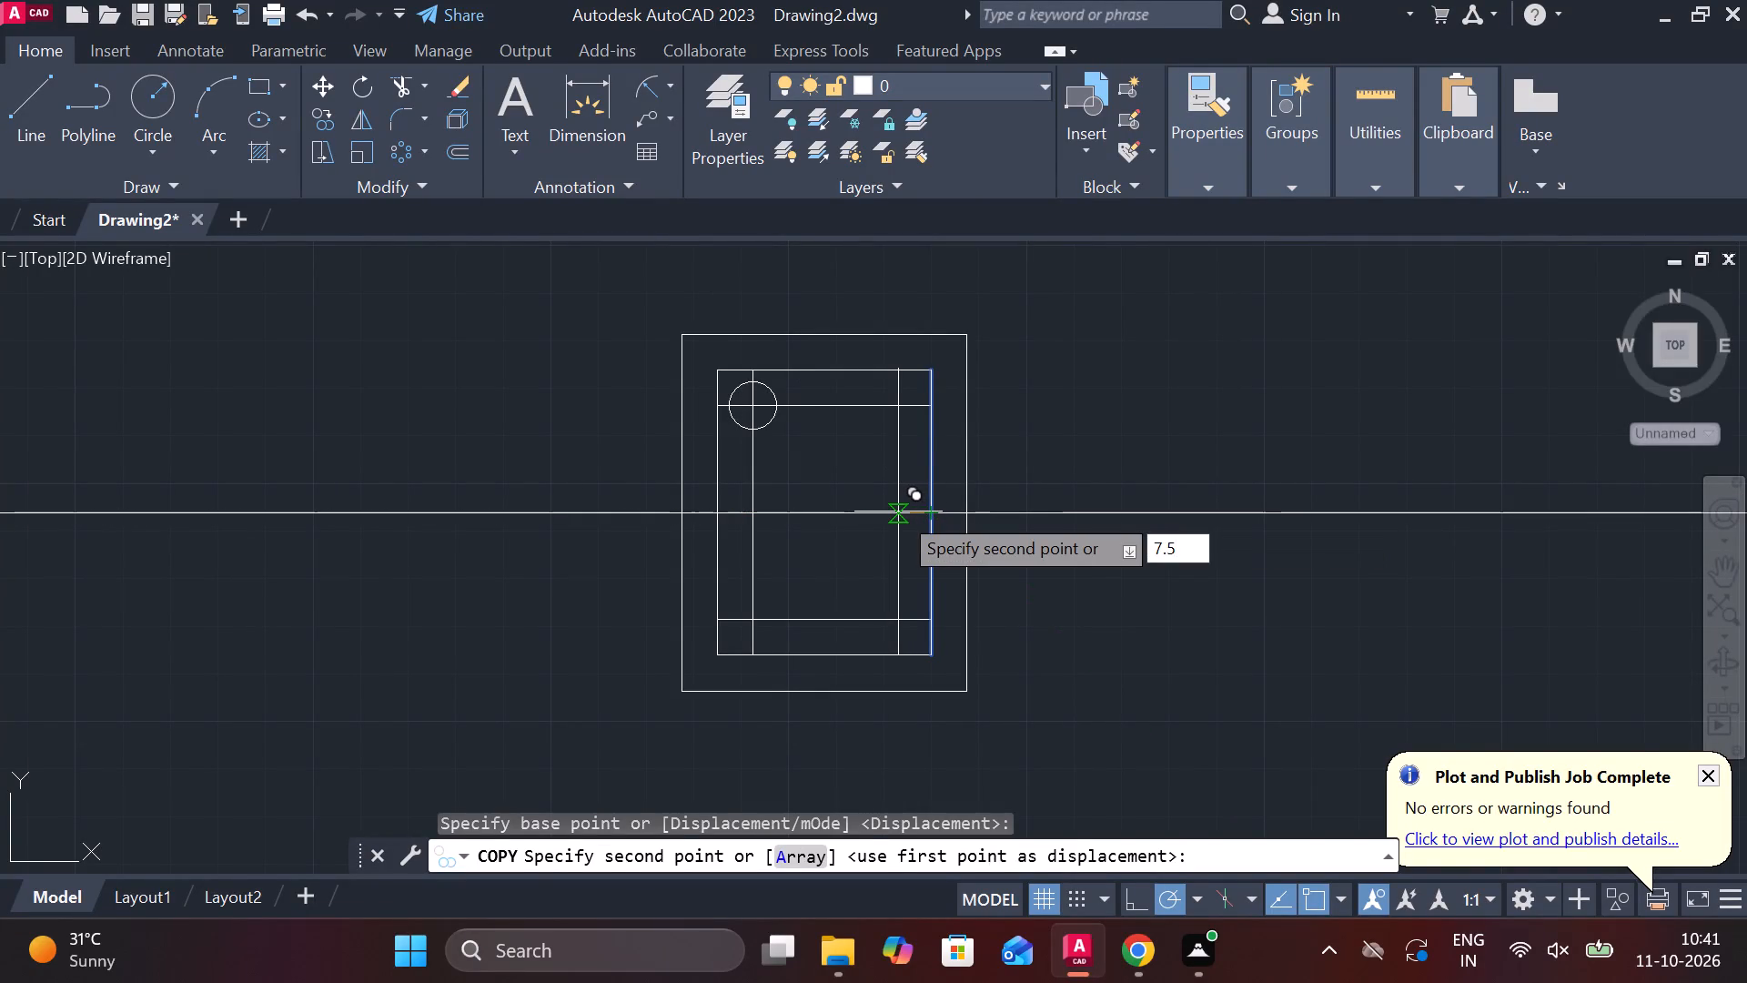
key(Return)
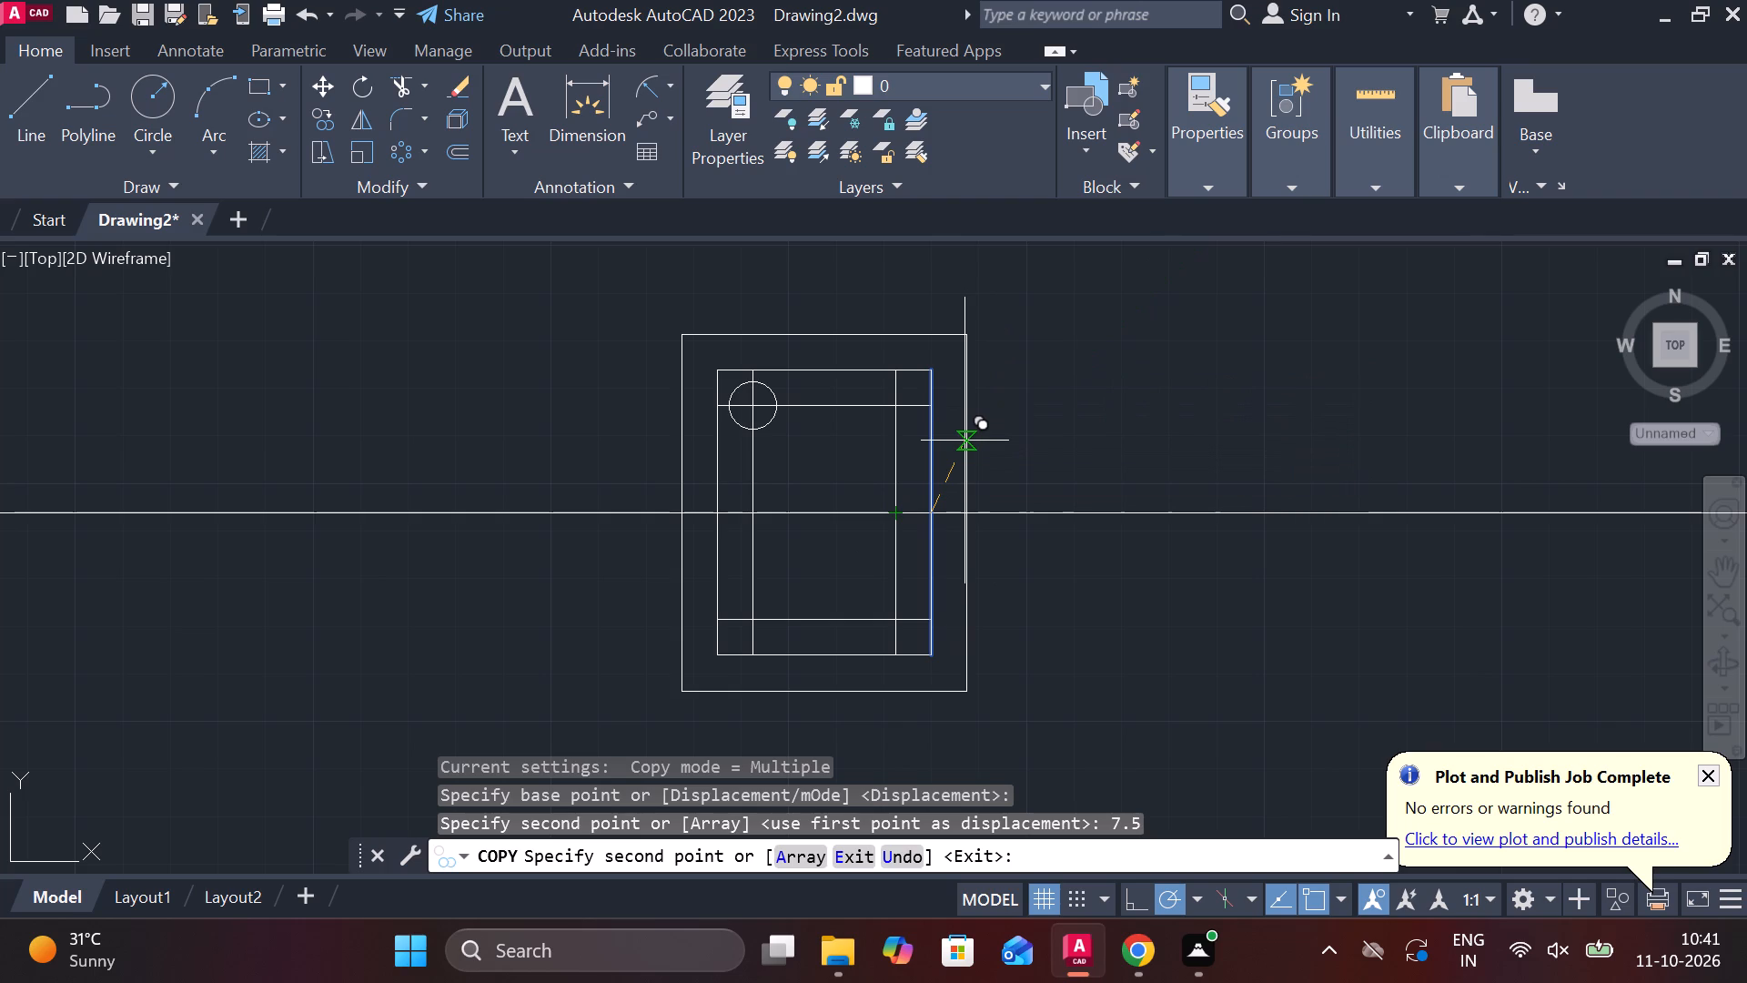
key(Escape)
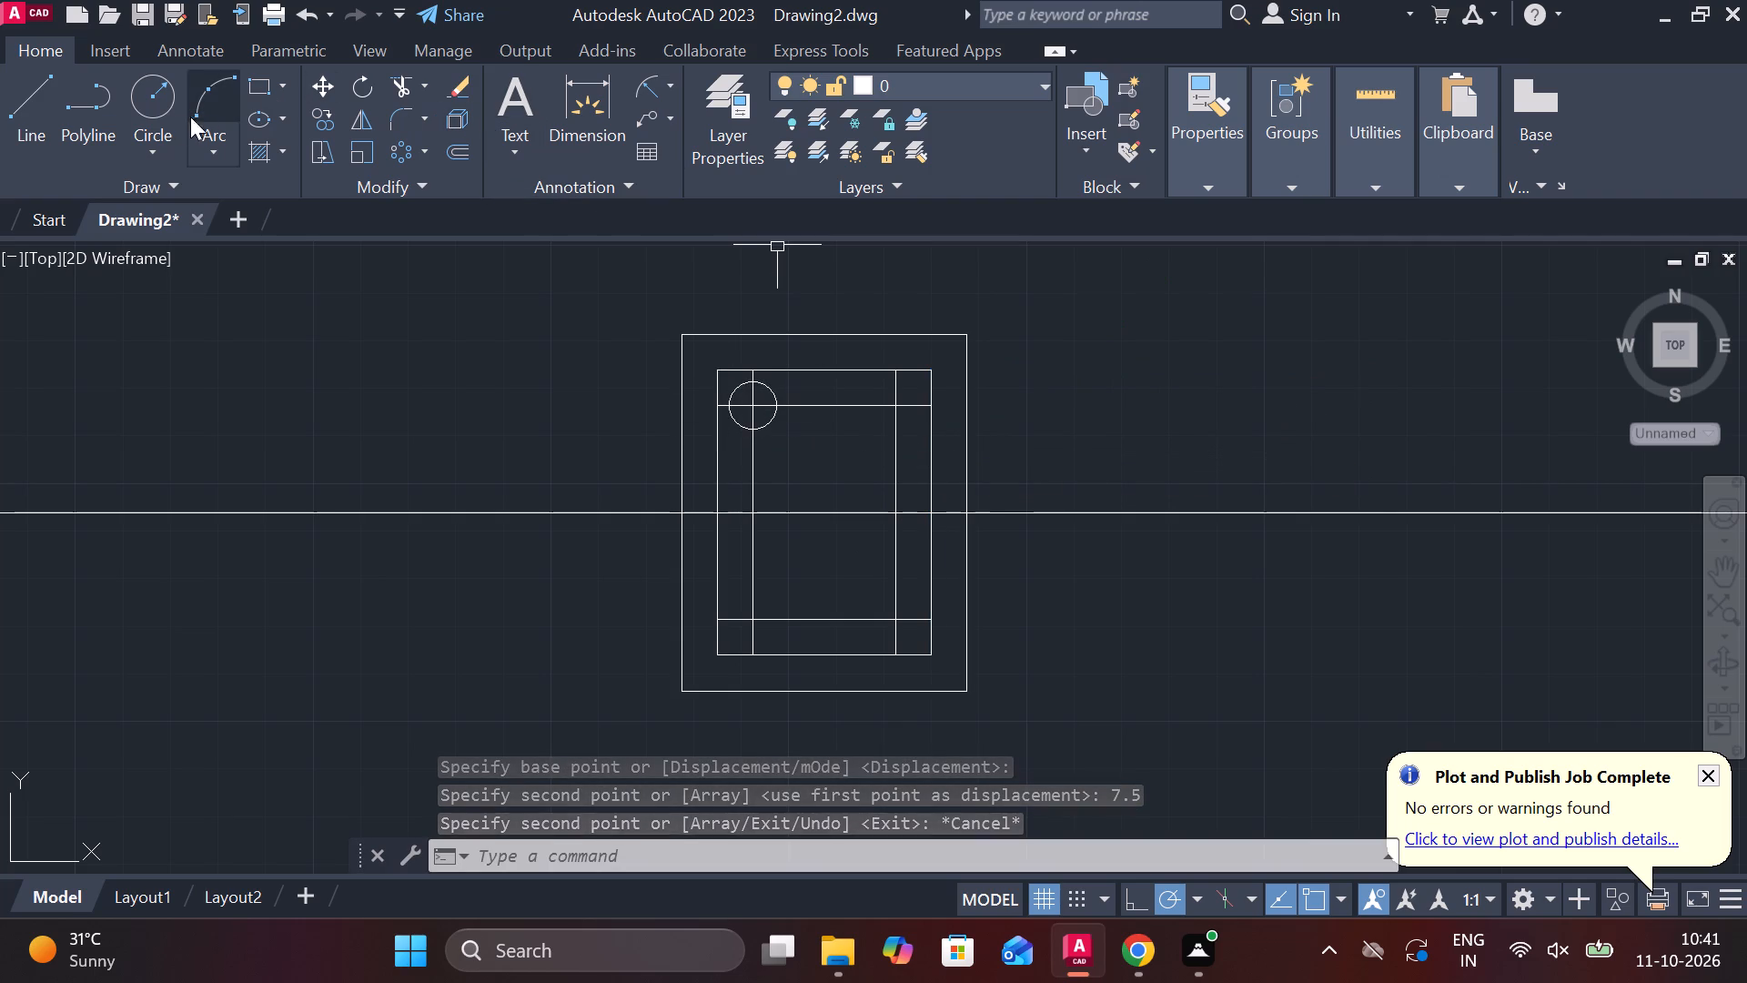
Draw a circle of radius 5 centred on the upper-right intersection of the copied lines.
click(170, 146)
click(204, 202)
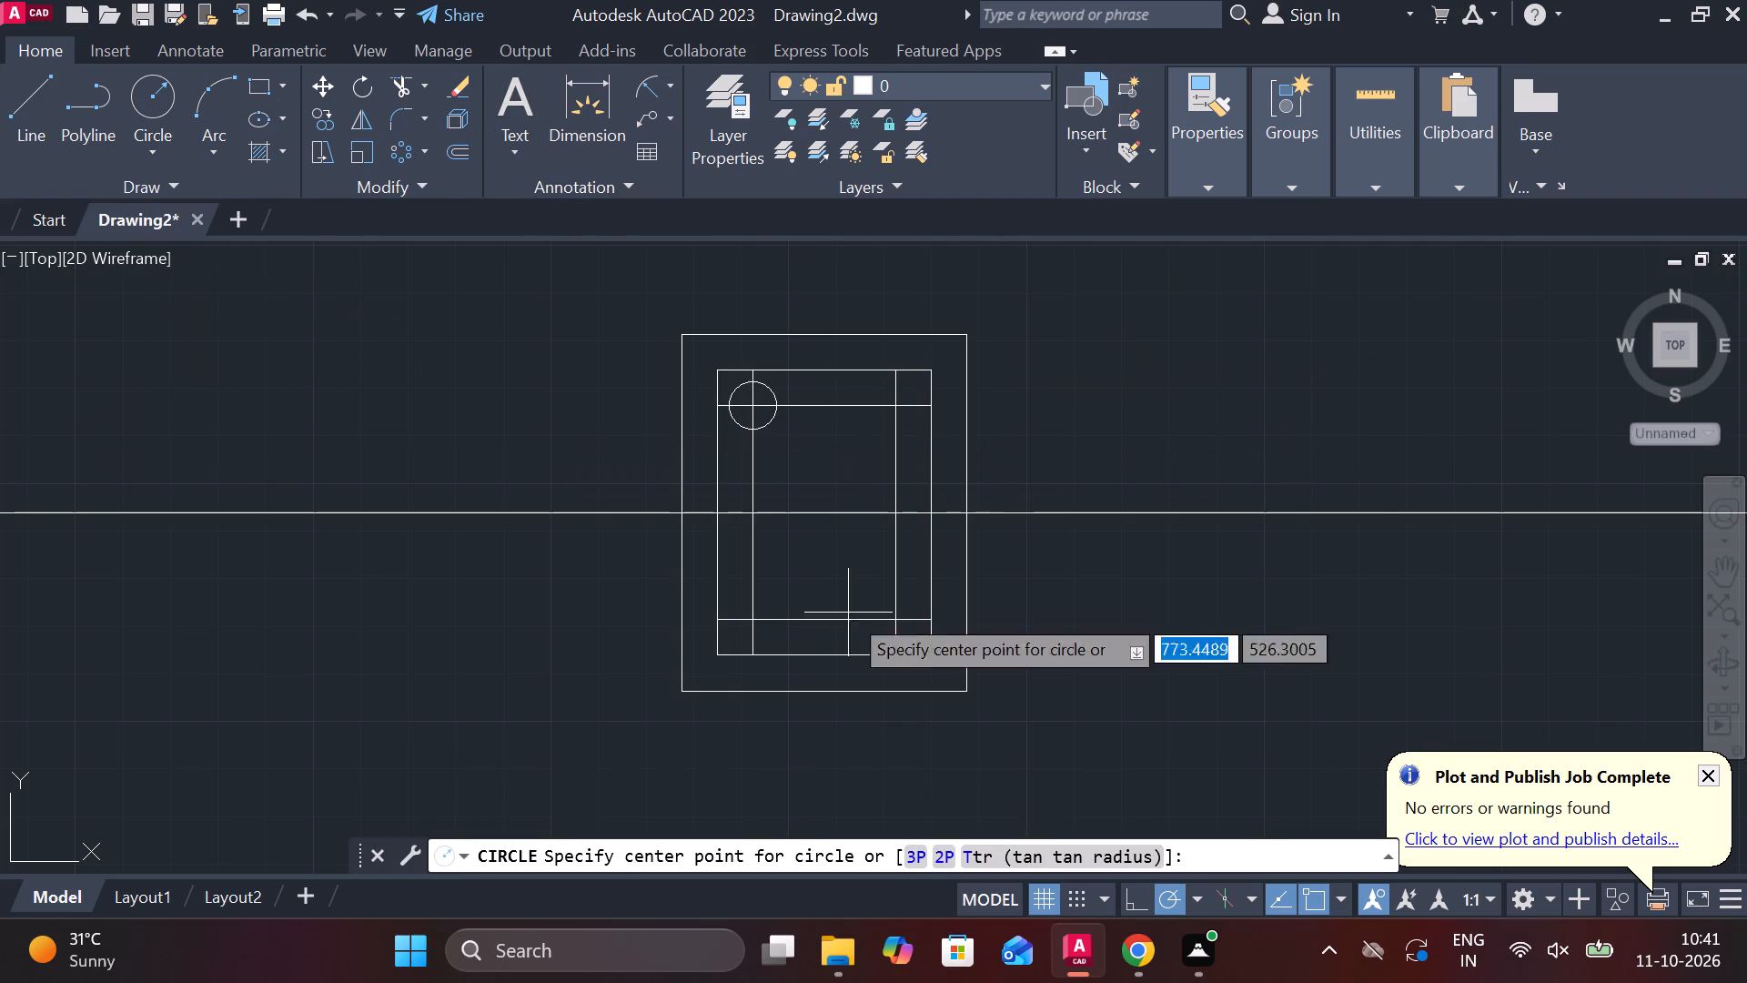
click(894, 400)
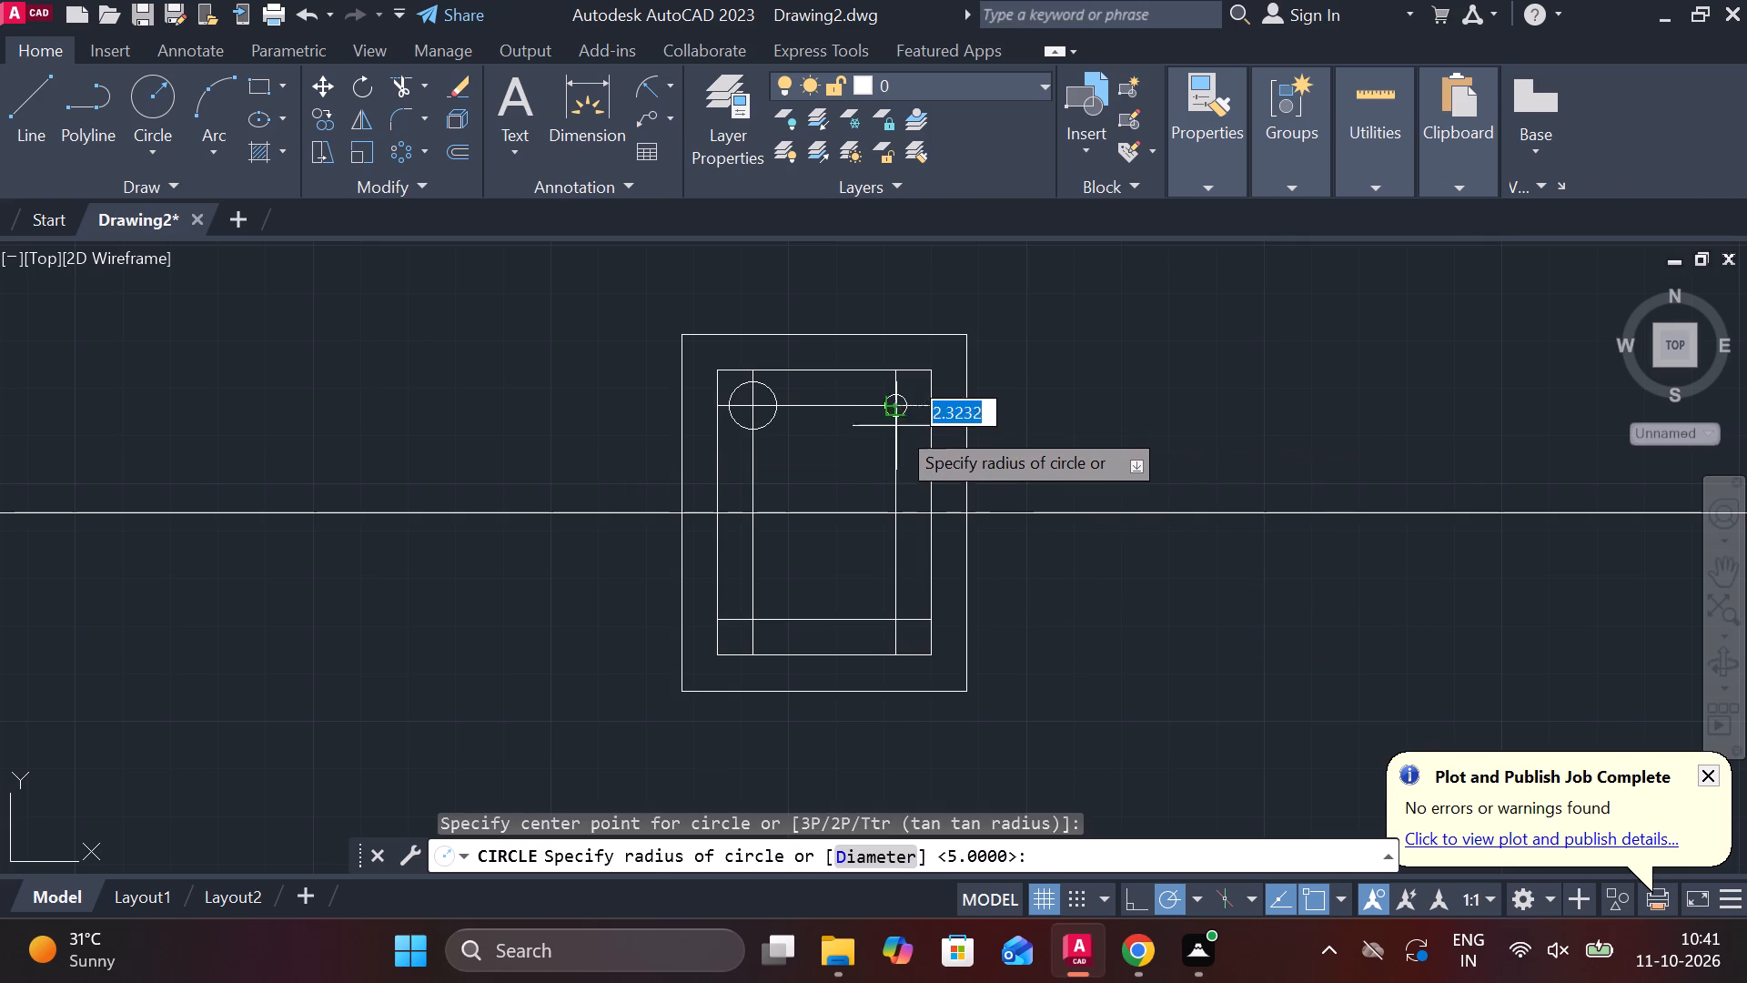
key(5)
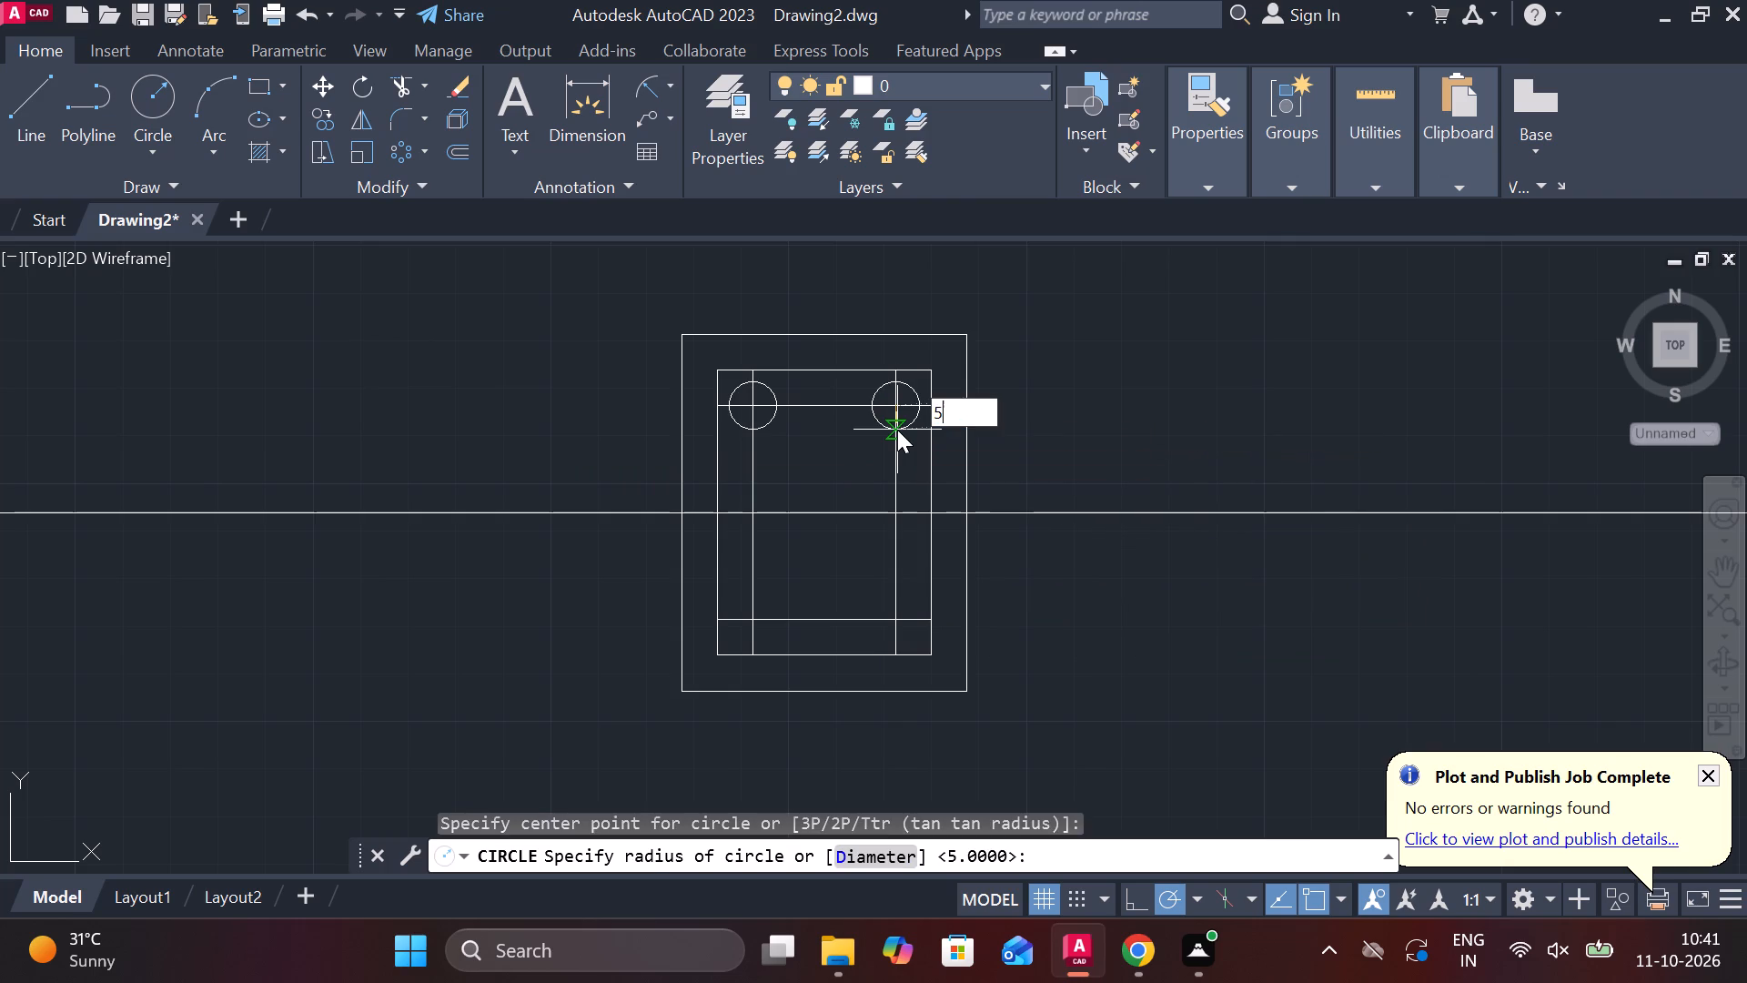
key(Return)
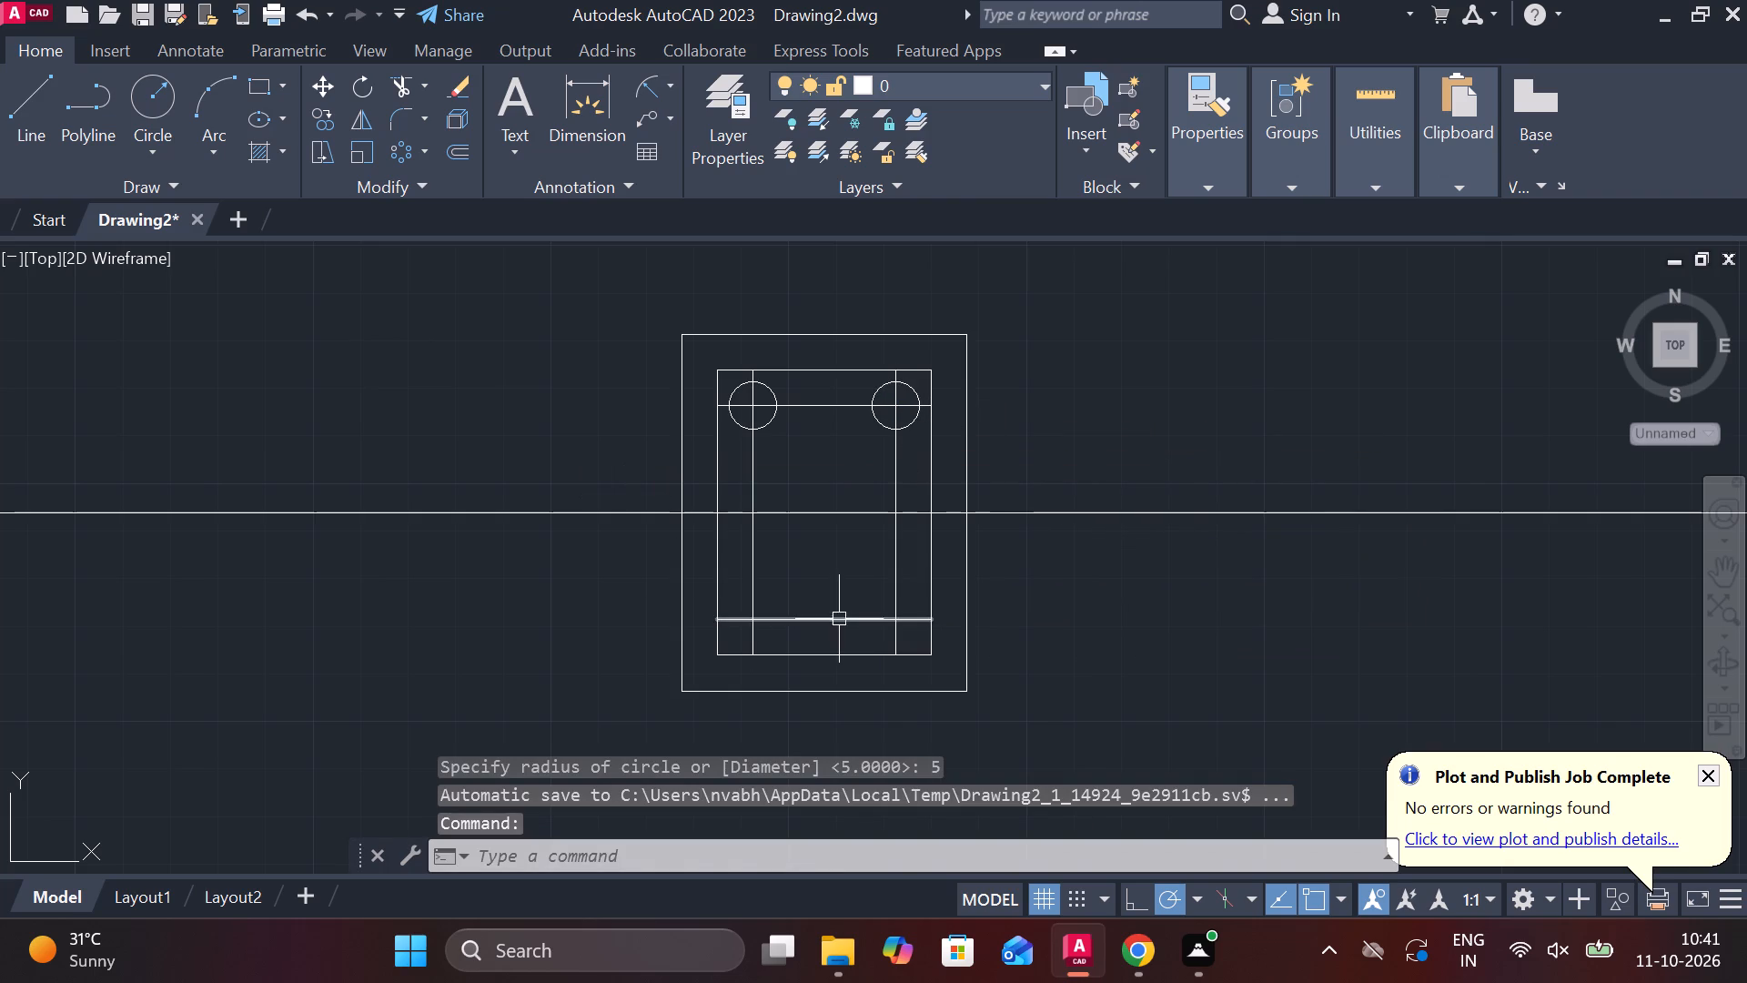
Draw a circle of radius 5 centred on the lower-left intersection of the copied lines.
click(151, 157)
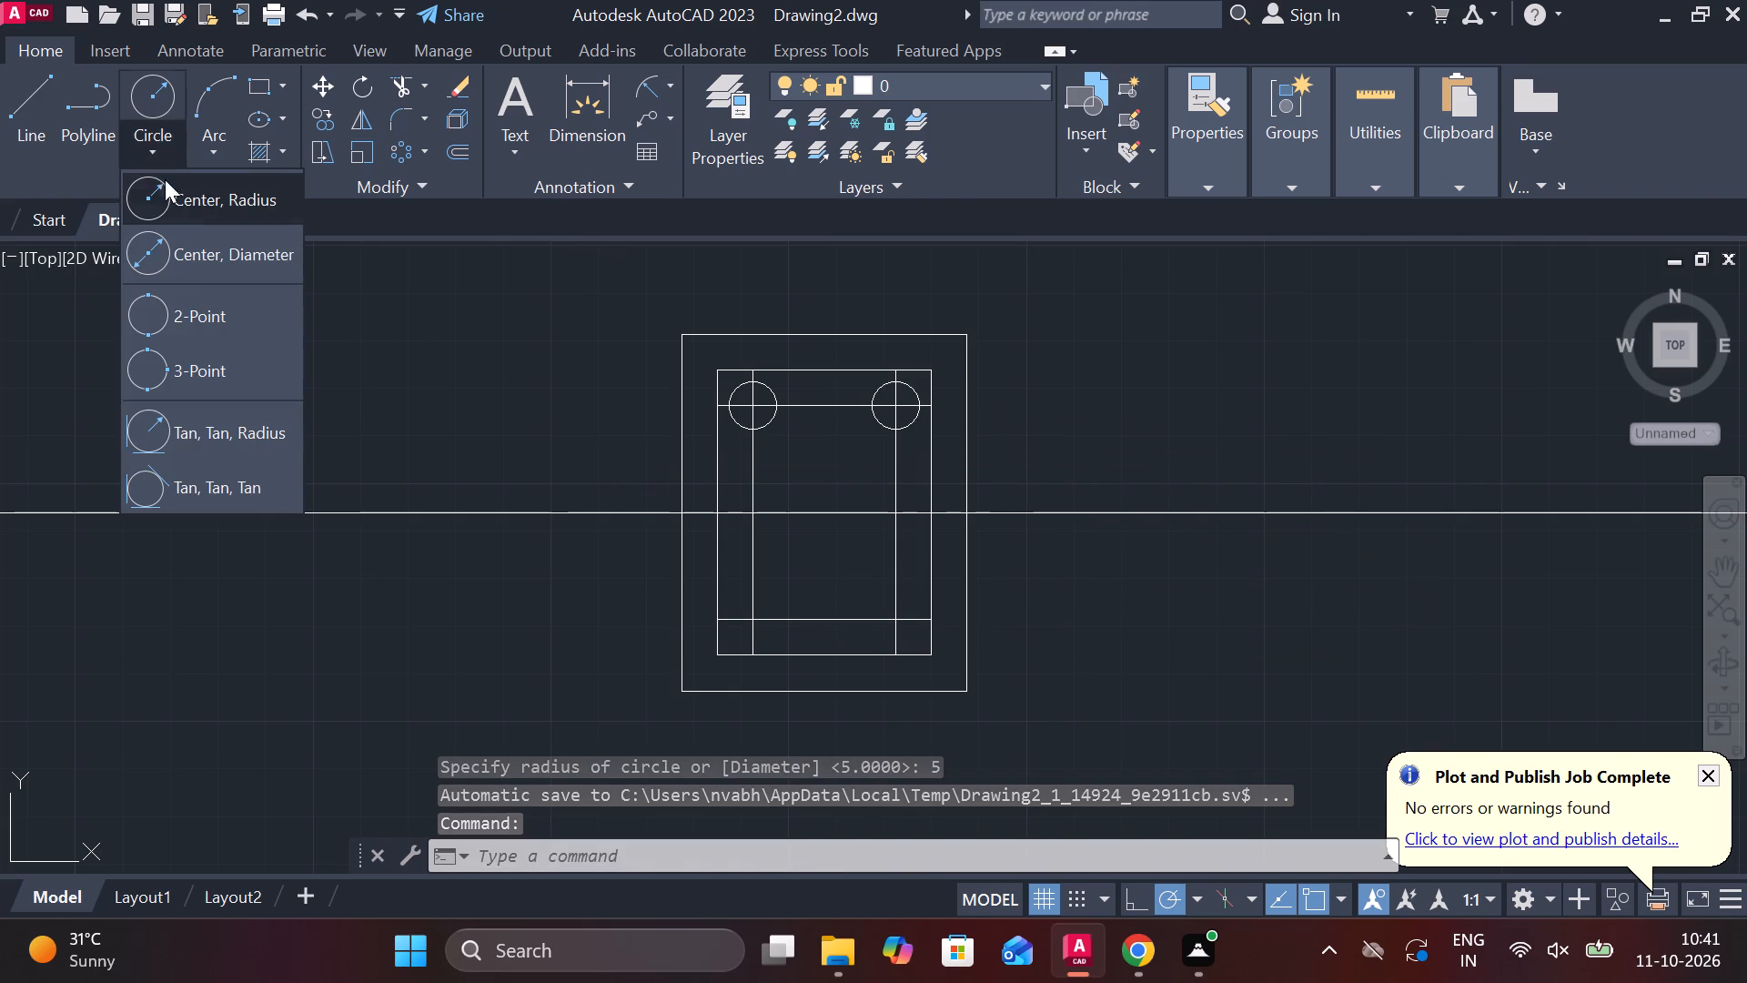
click(190, 205)
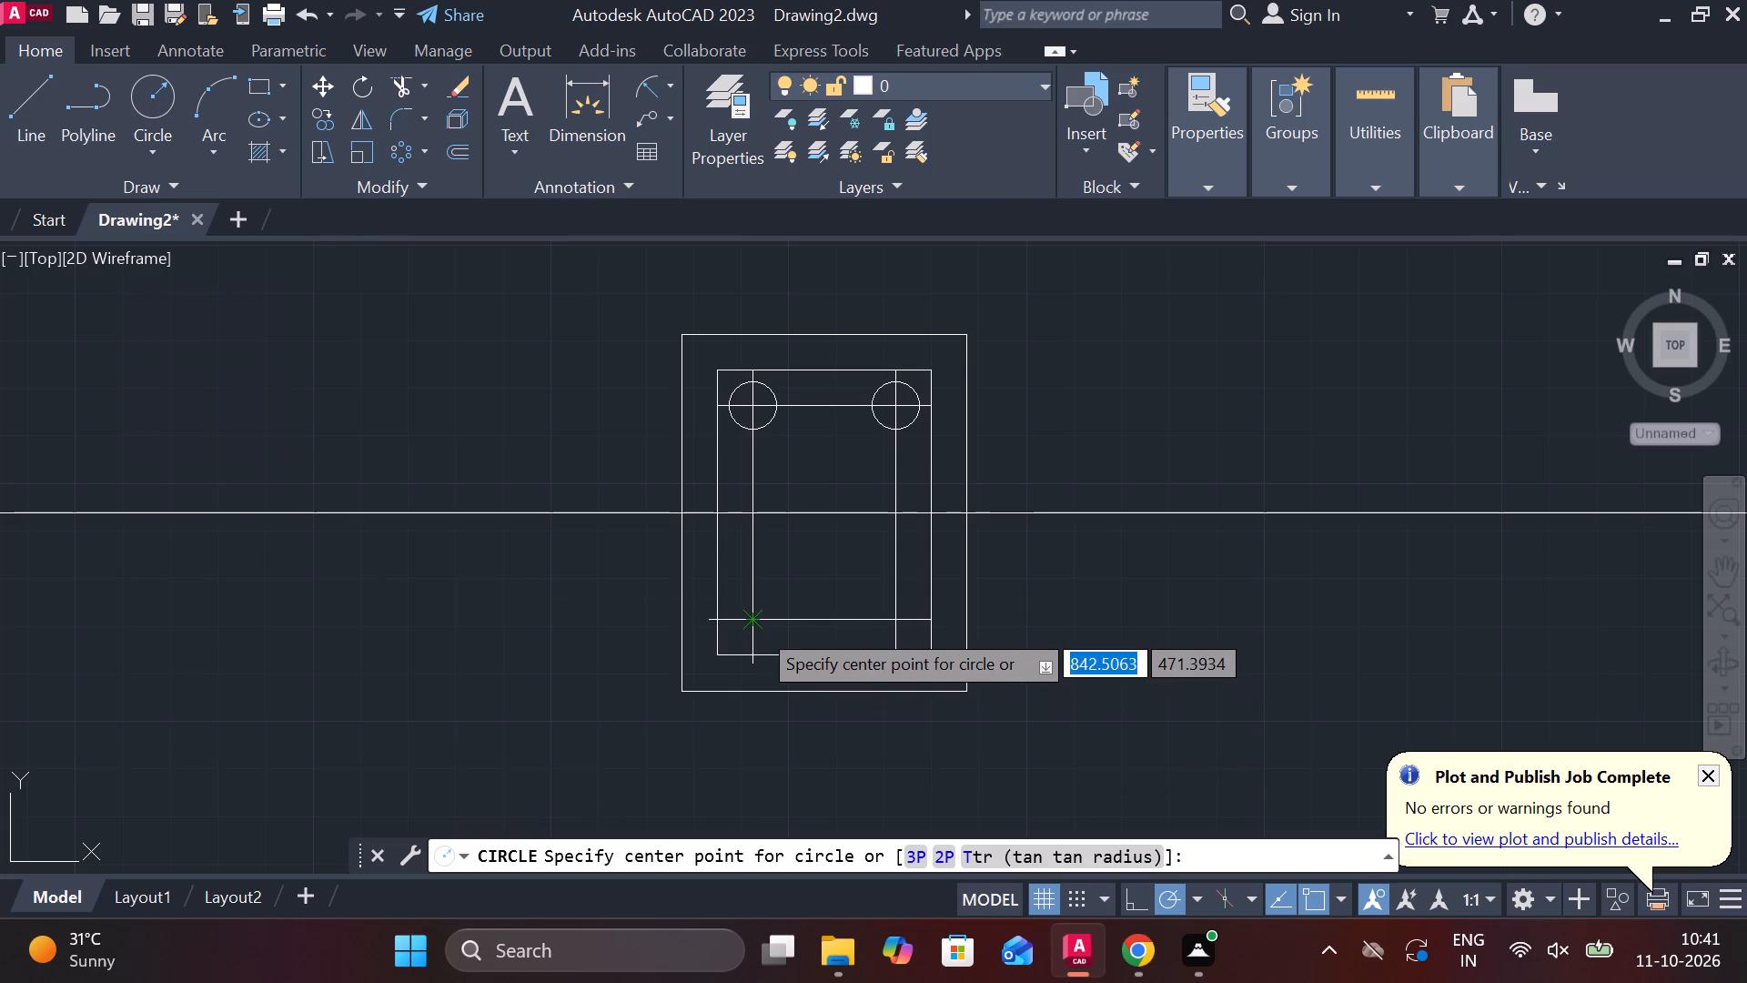
click(757, 627)
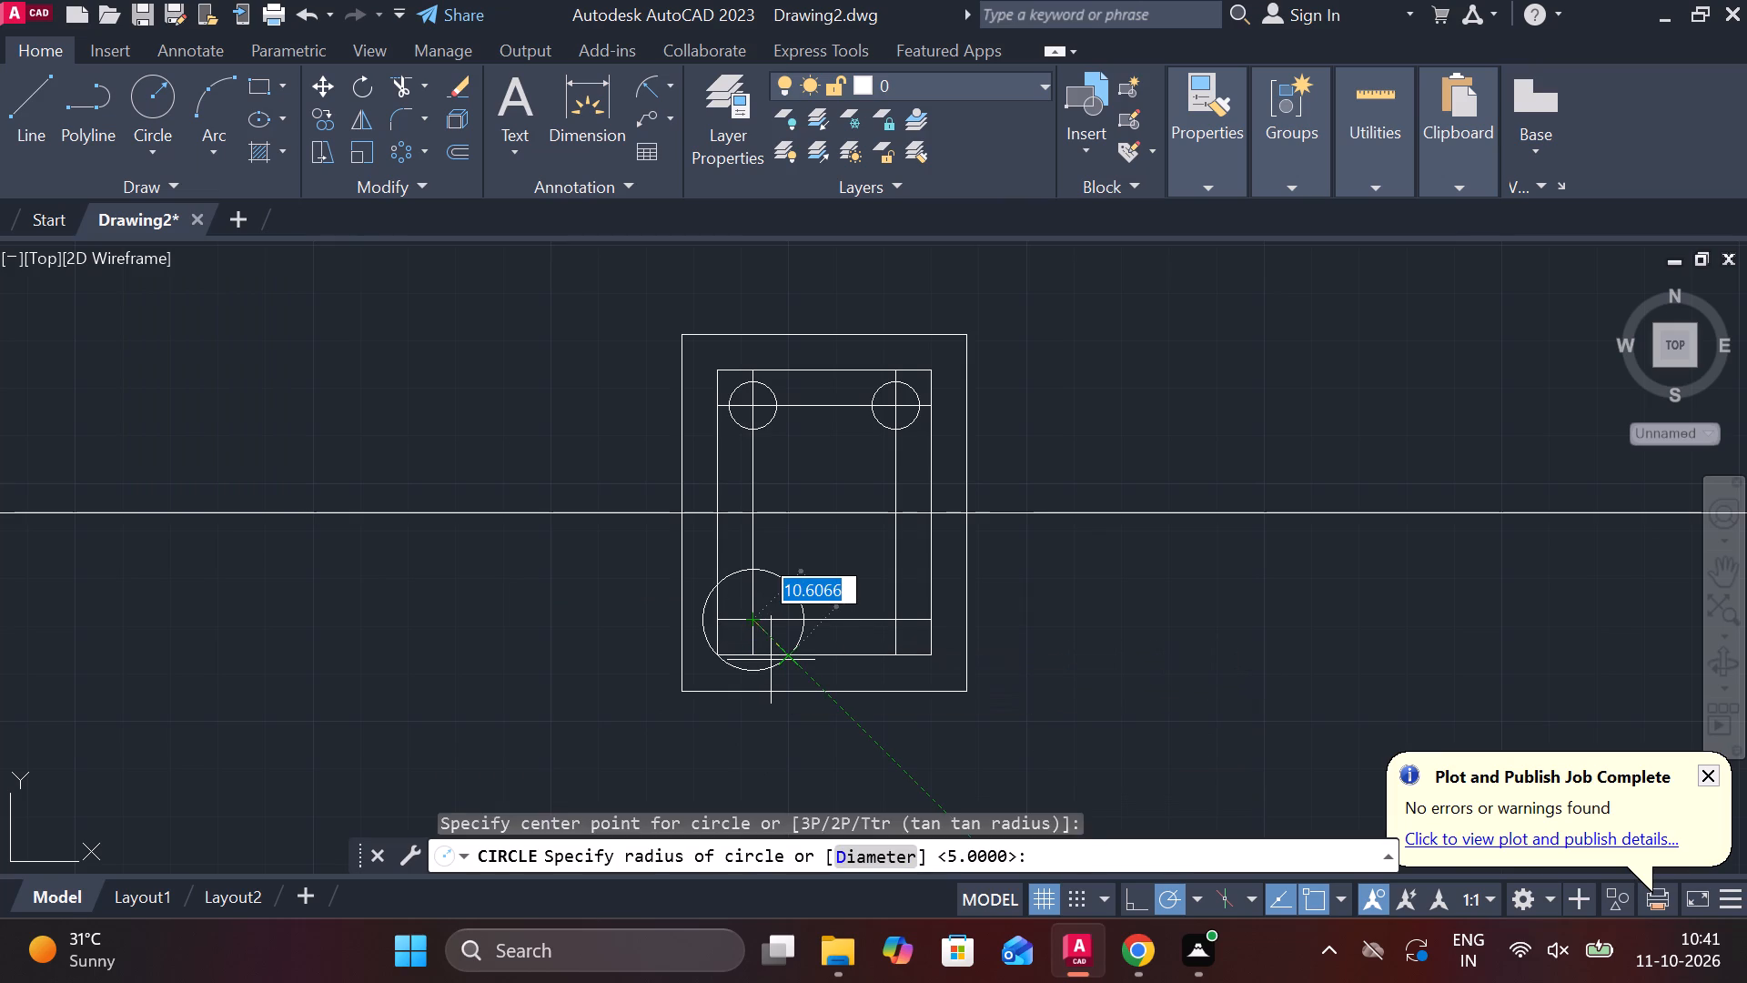
key(5)
key(Return)
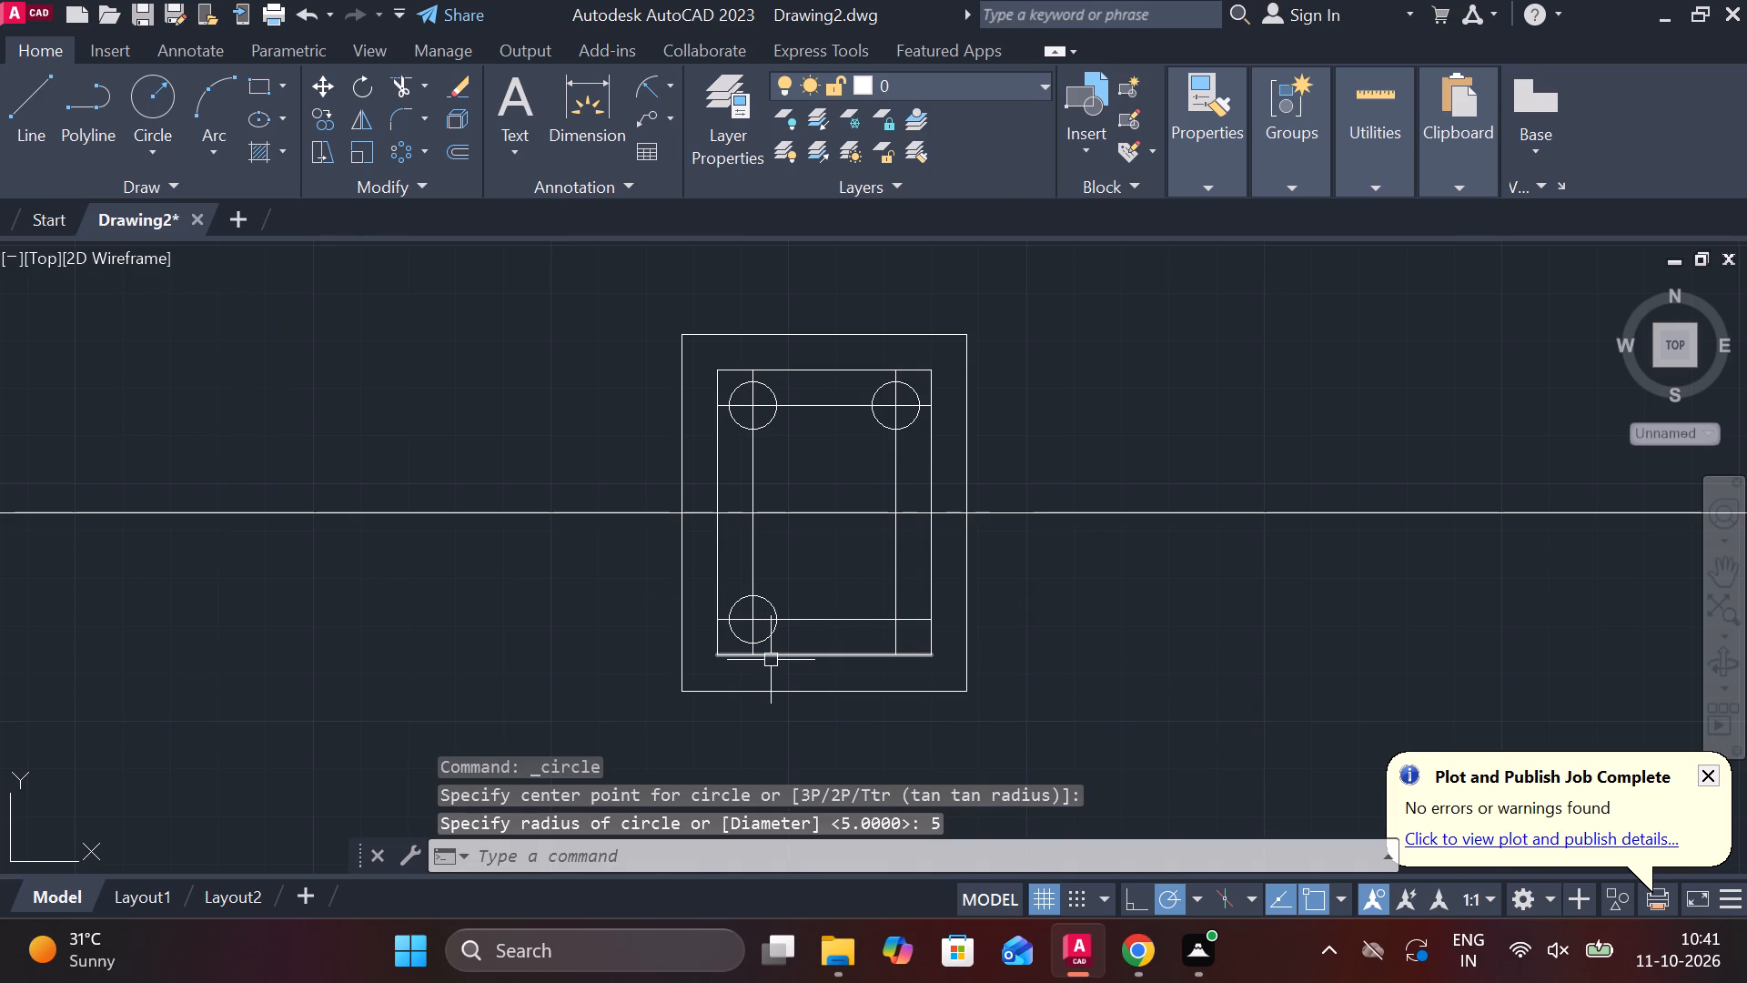
Draw a circle of radius 5 centred on the lower-right intersection of the copied lines.
click(147, 160)
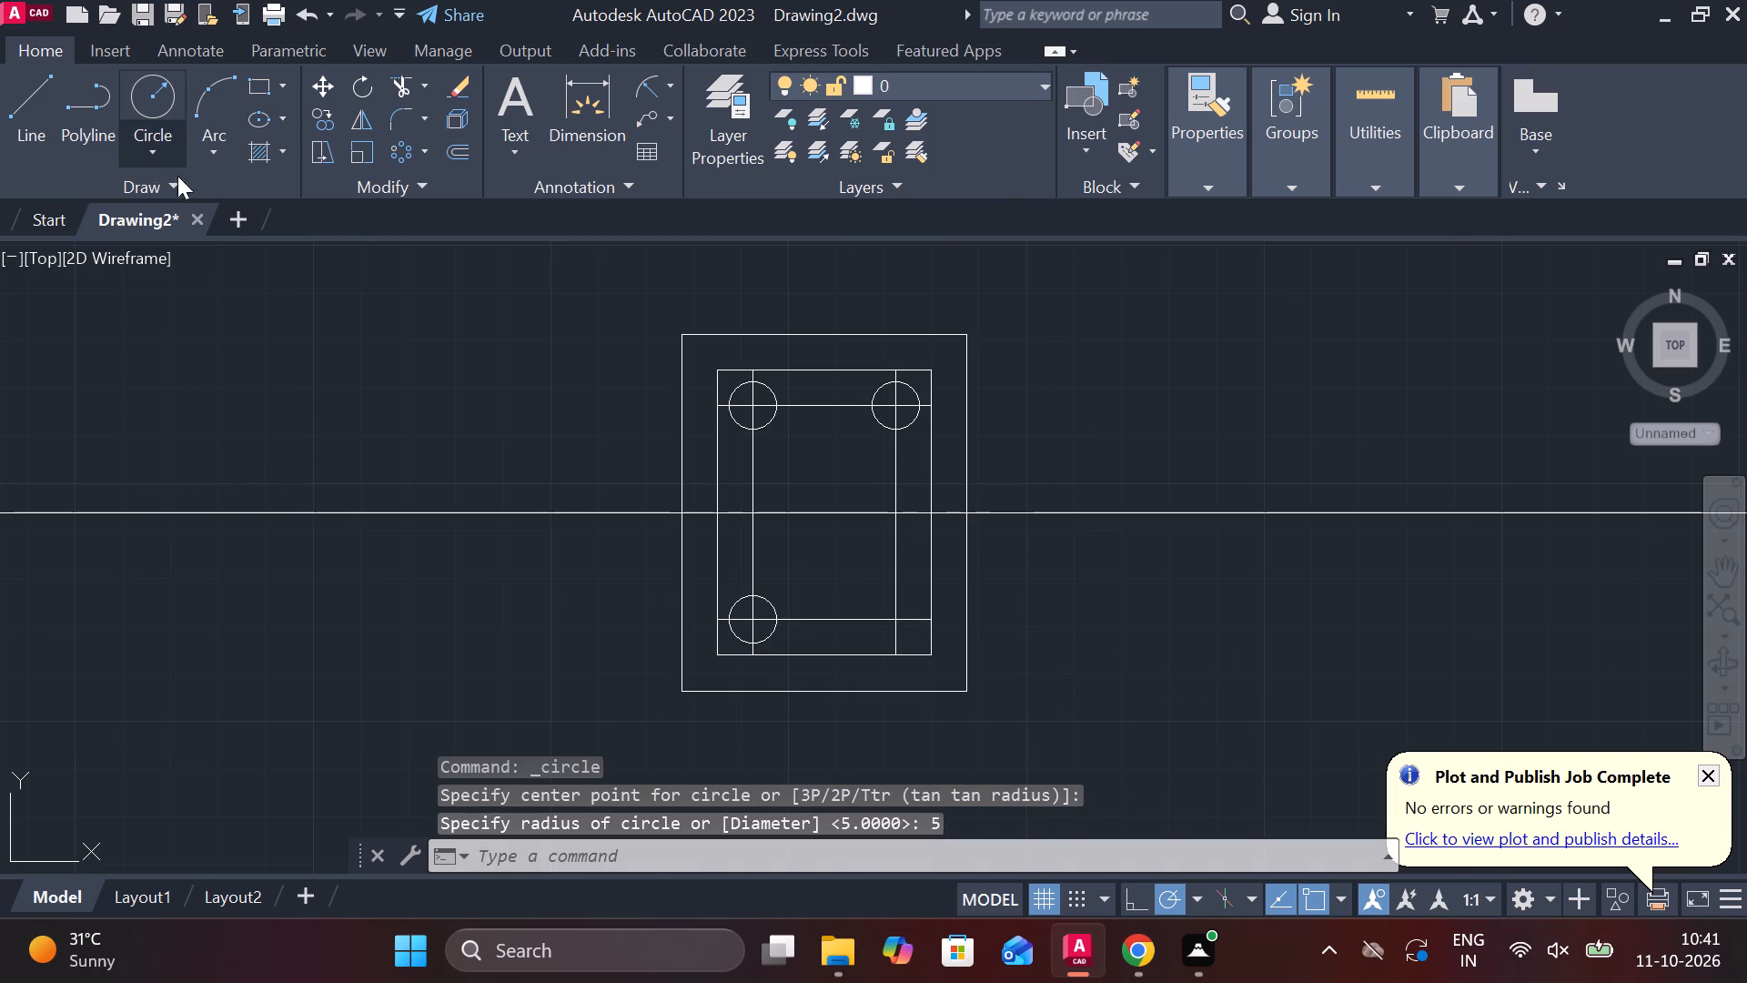
click(195, 202)
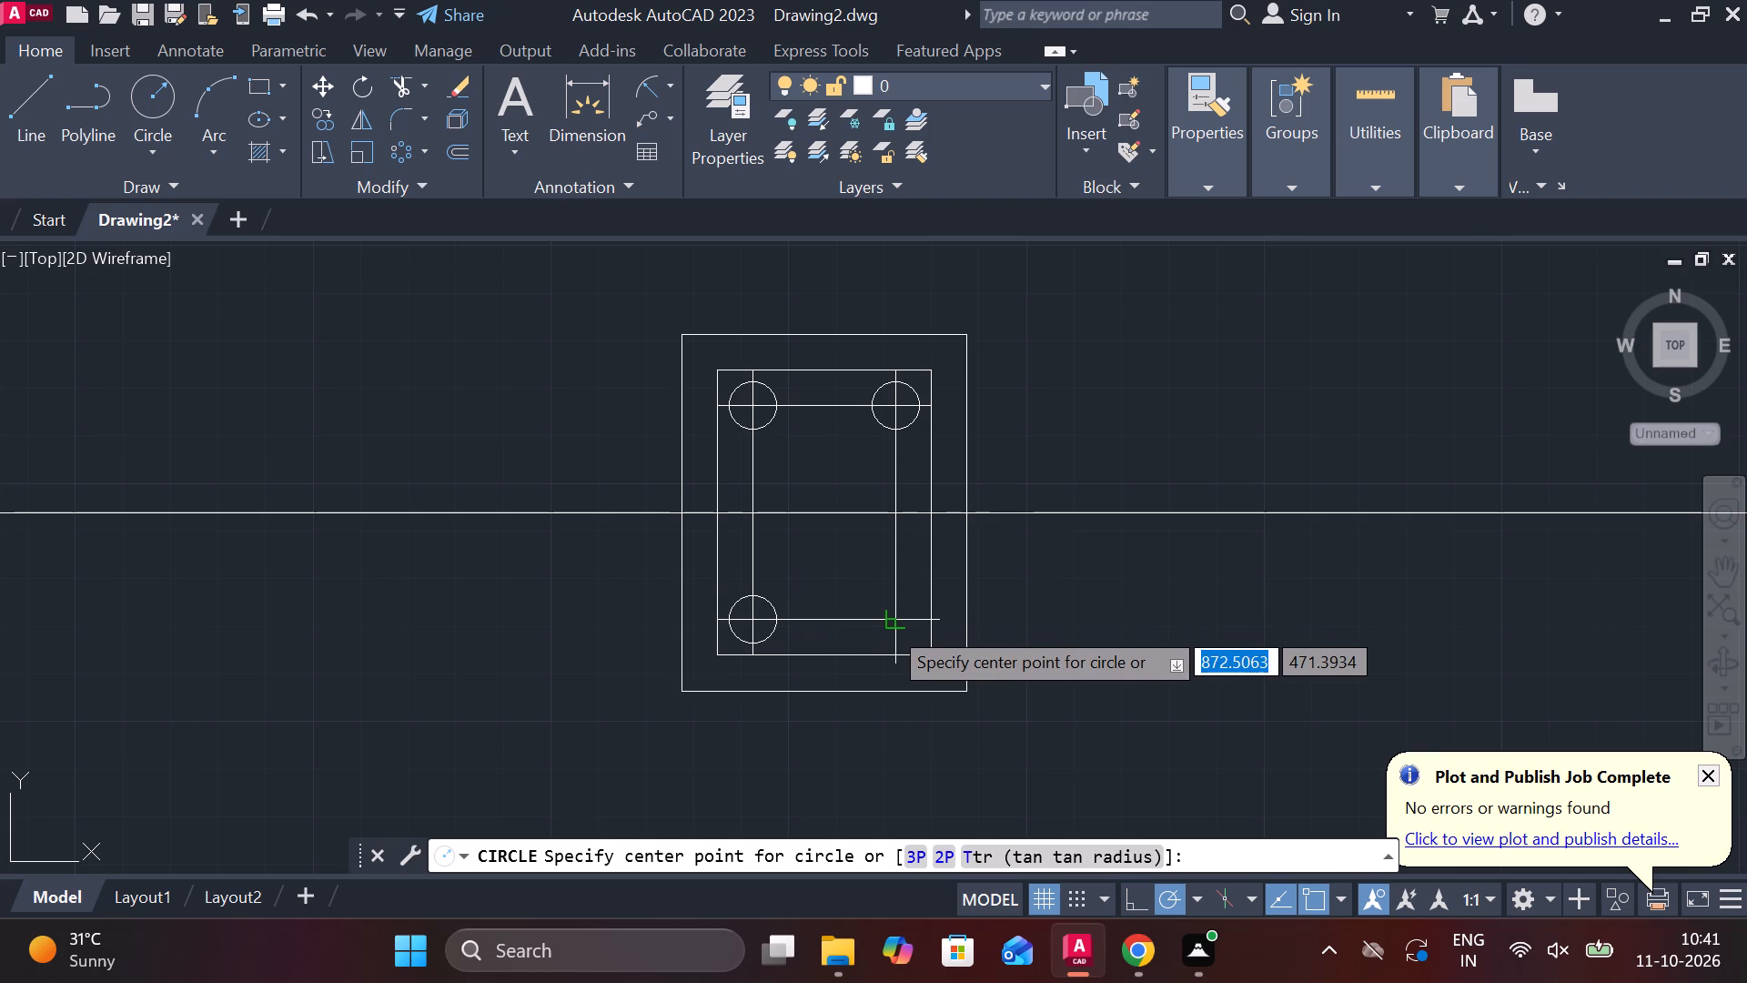
click(893, 625)
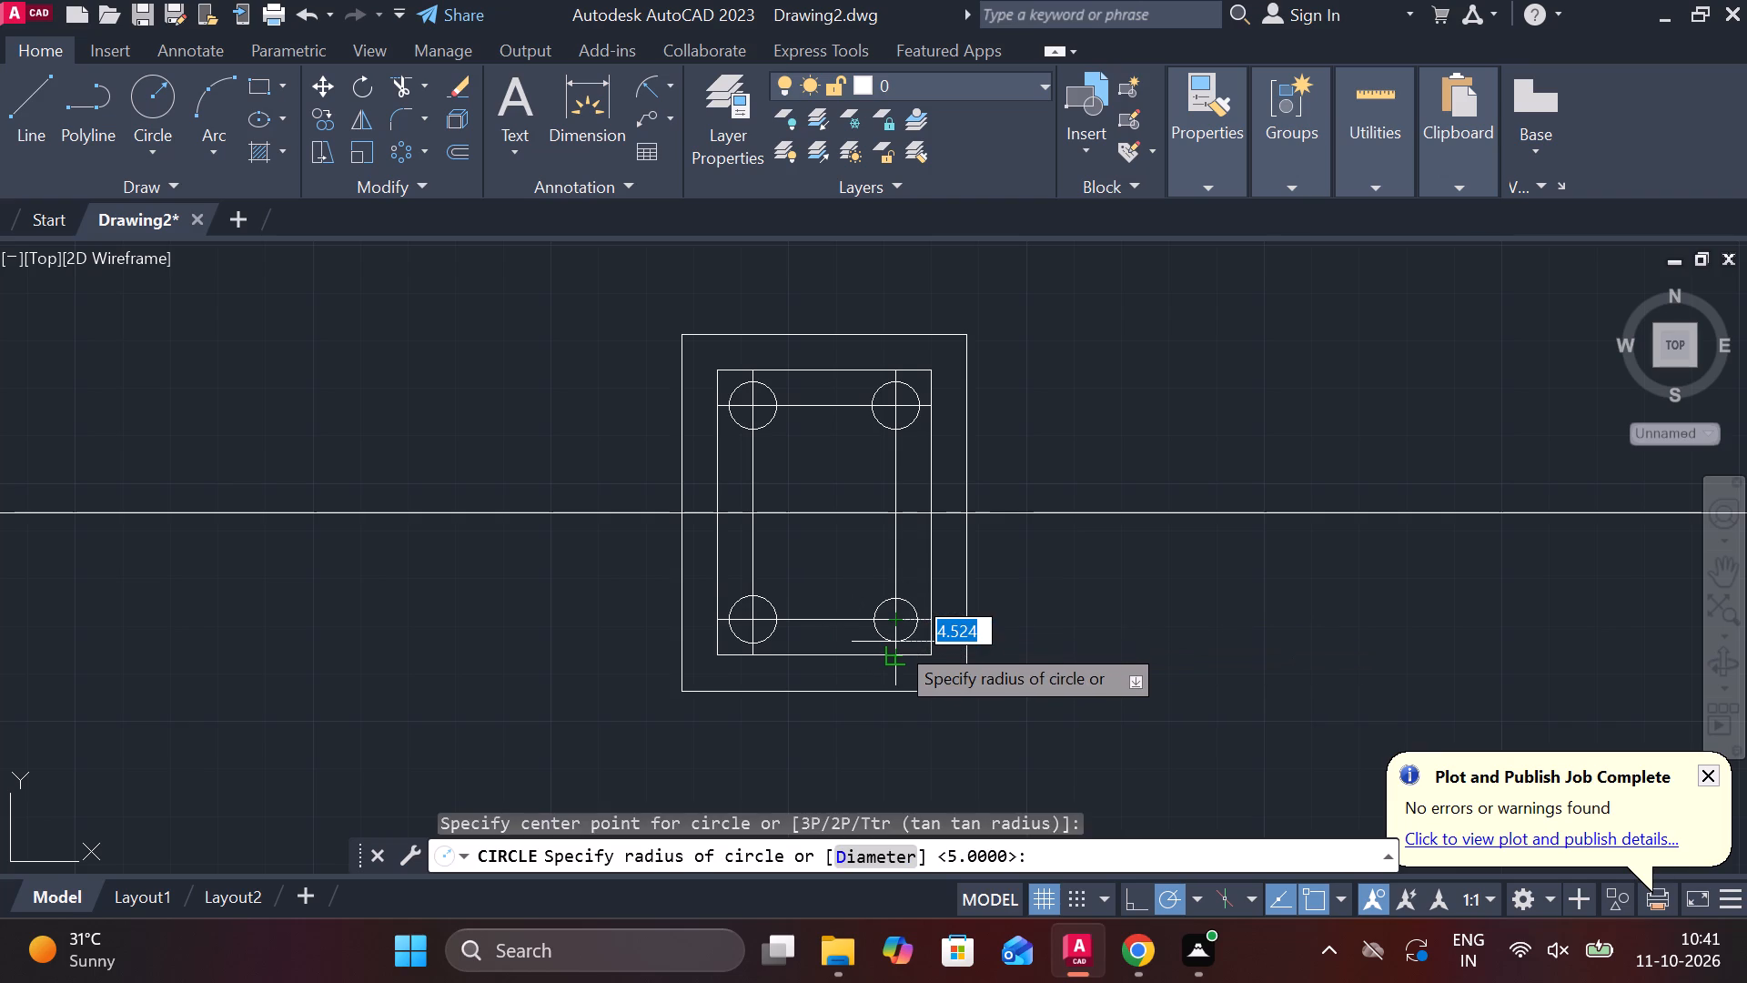
key(5)
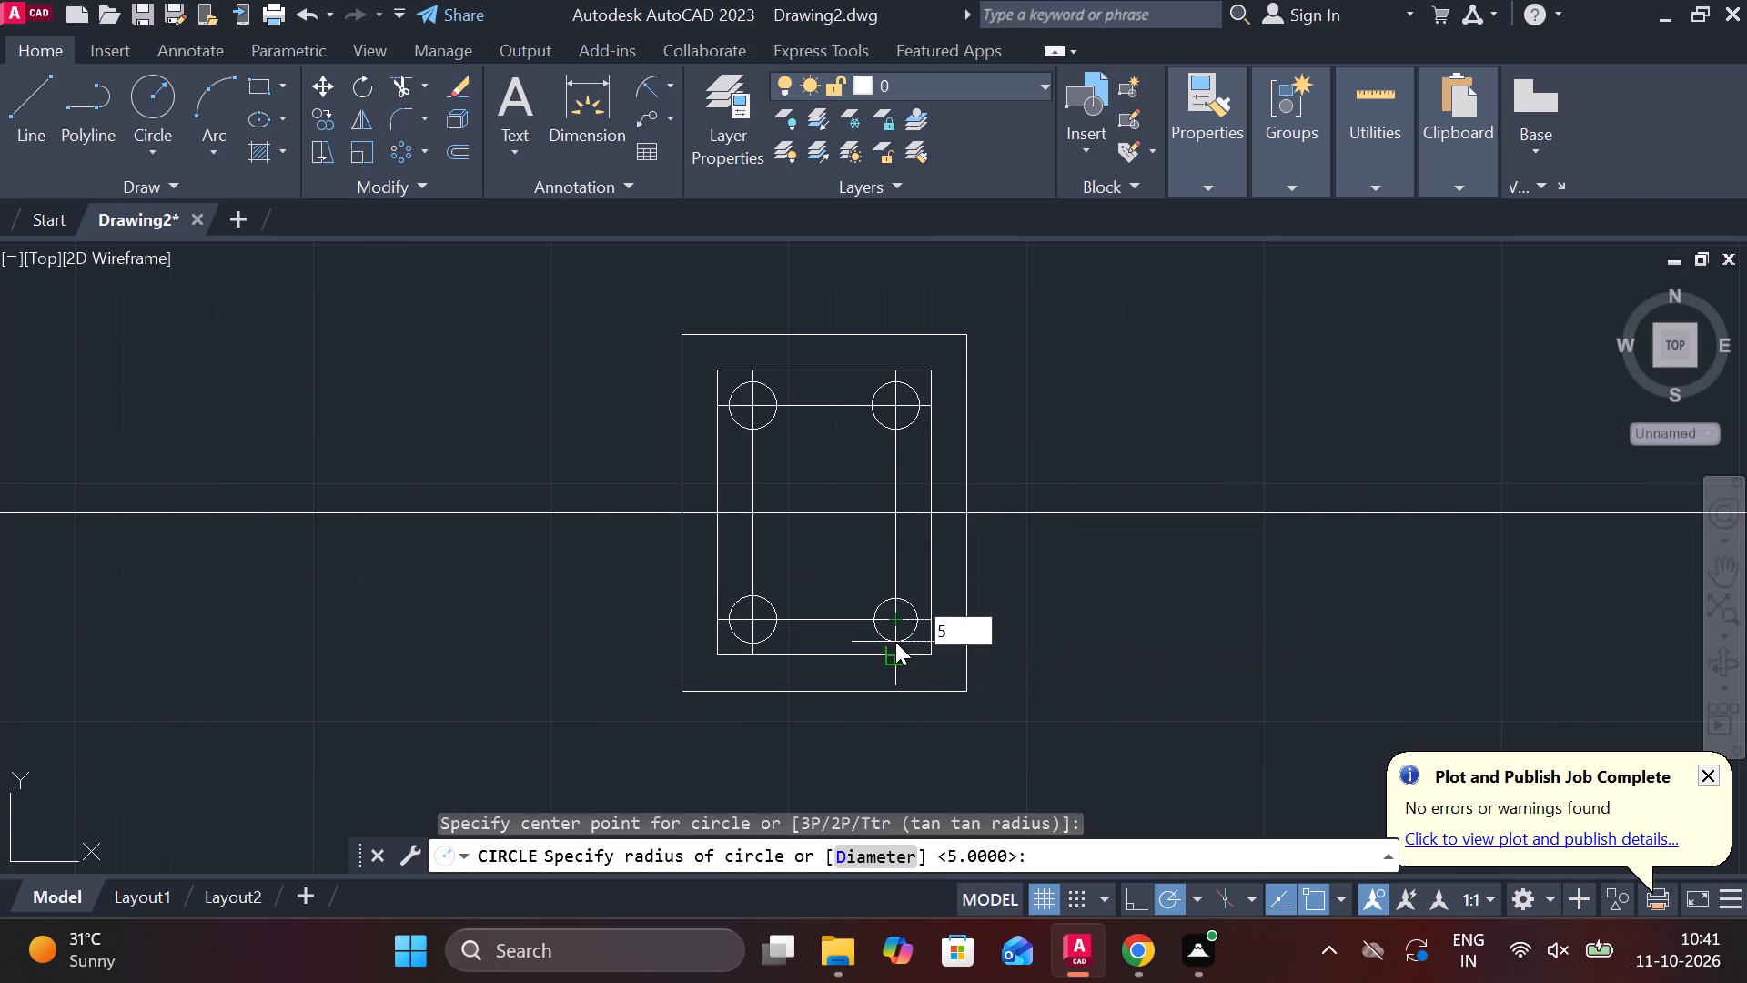
key(Return)
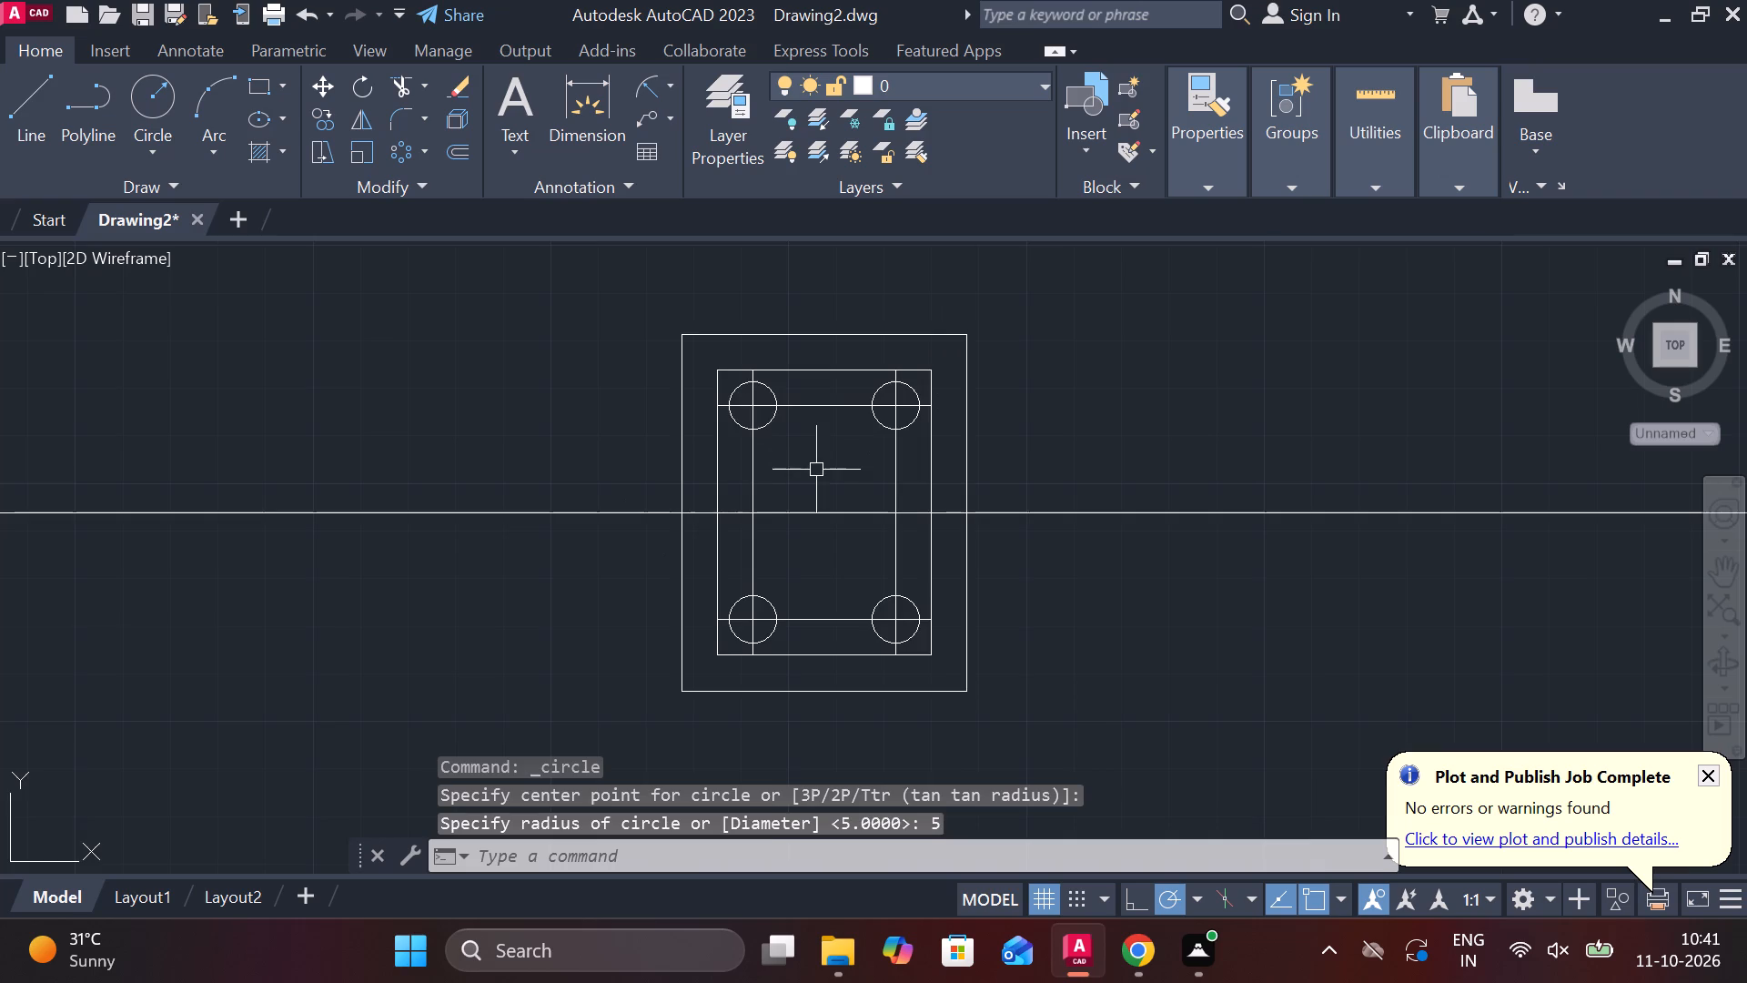
Trim the lines inside the upper-left circle and the upper horizontal line from the inner rectangle's left side to the upper-right circle.
scroll(816, 470, up, 1)
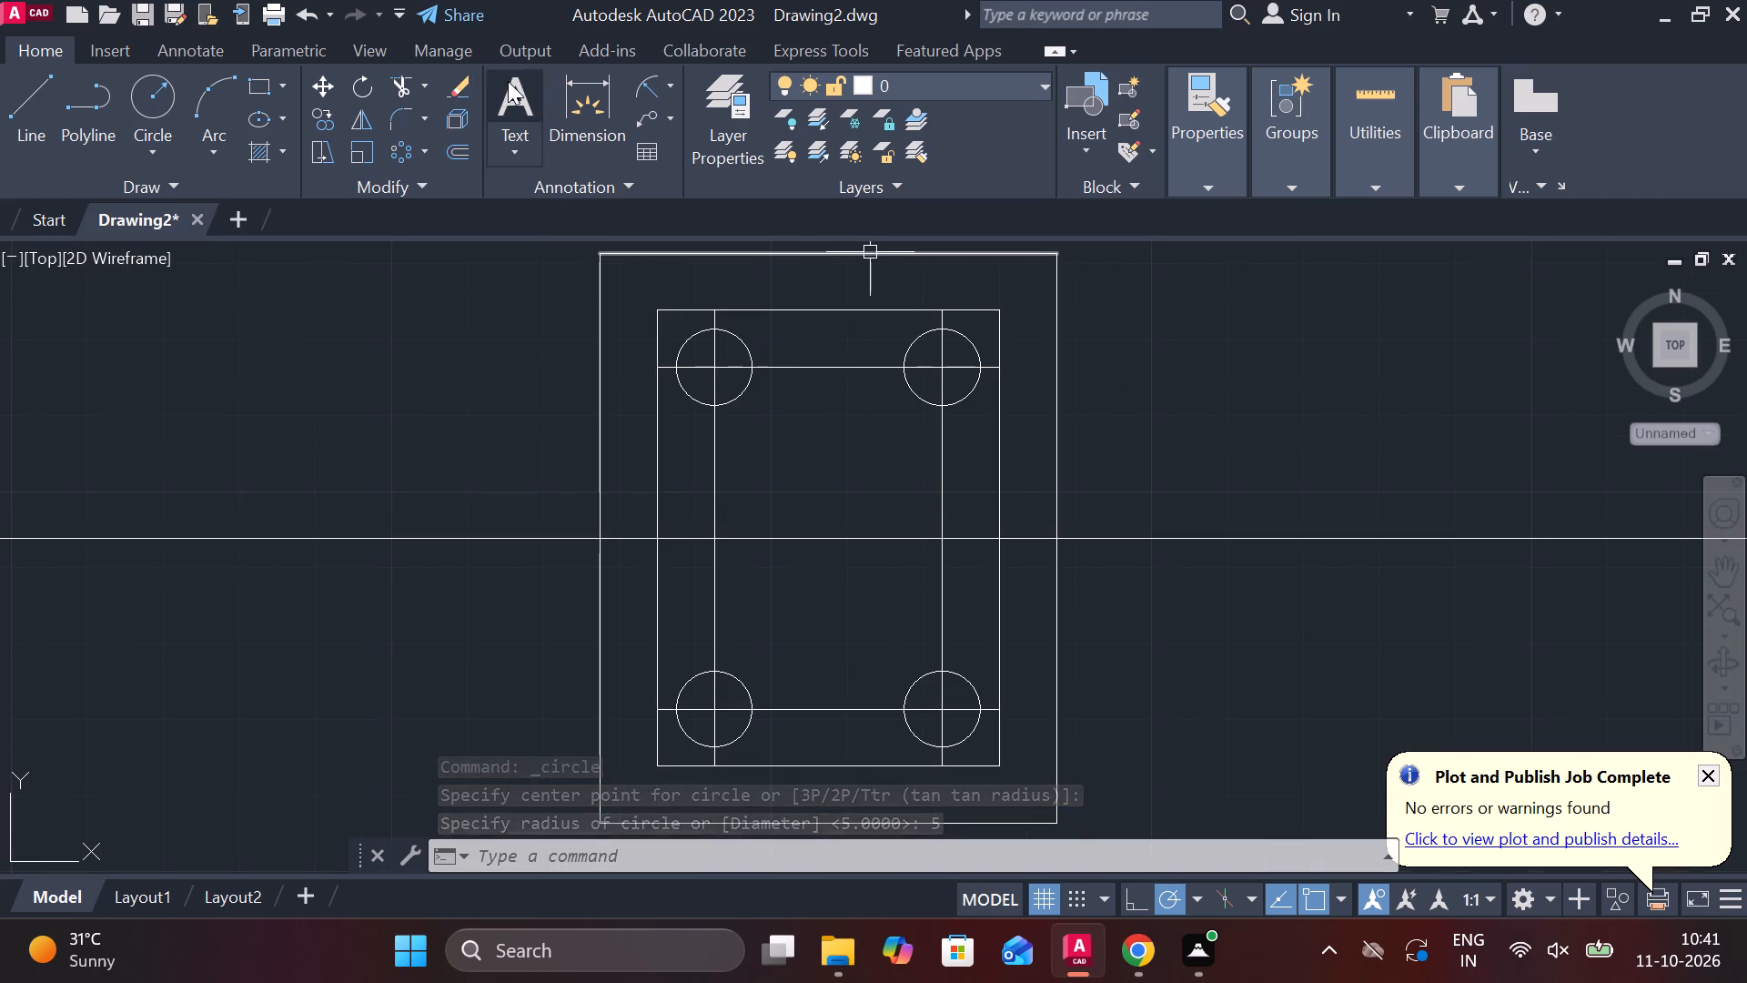
click(408, 87)
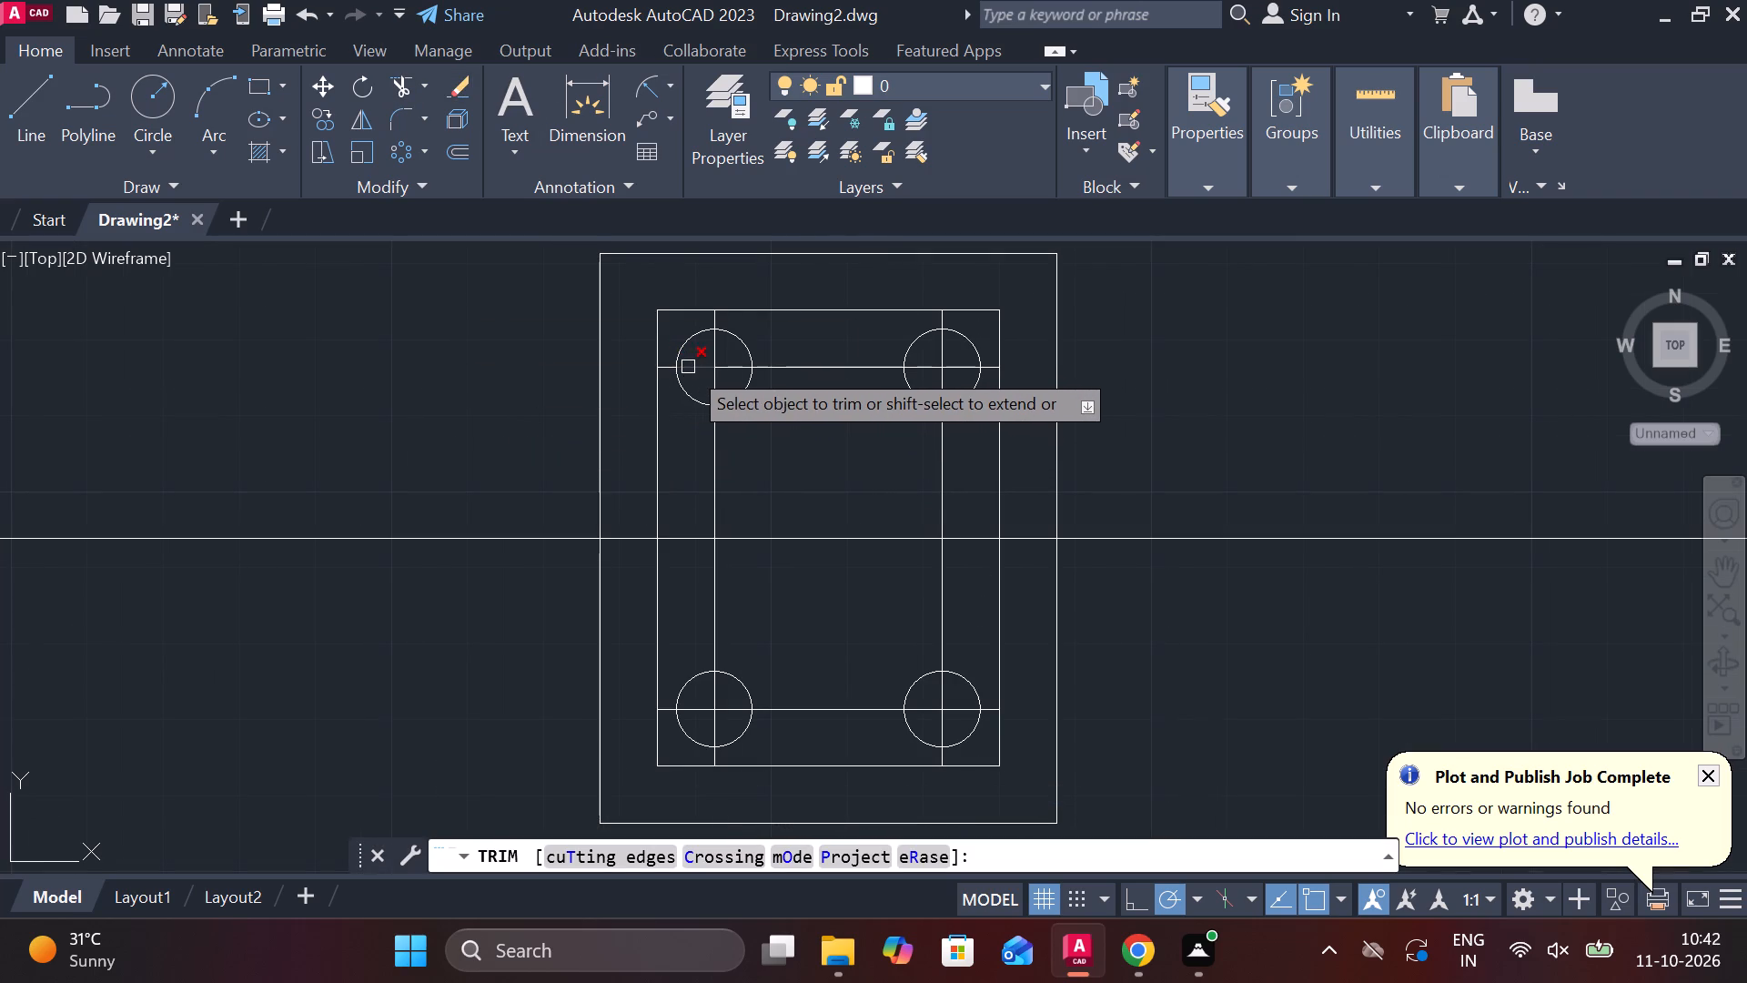
scroll(686, 367, up, 2)
click(643, 364)
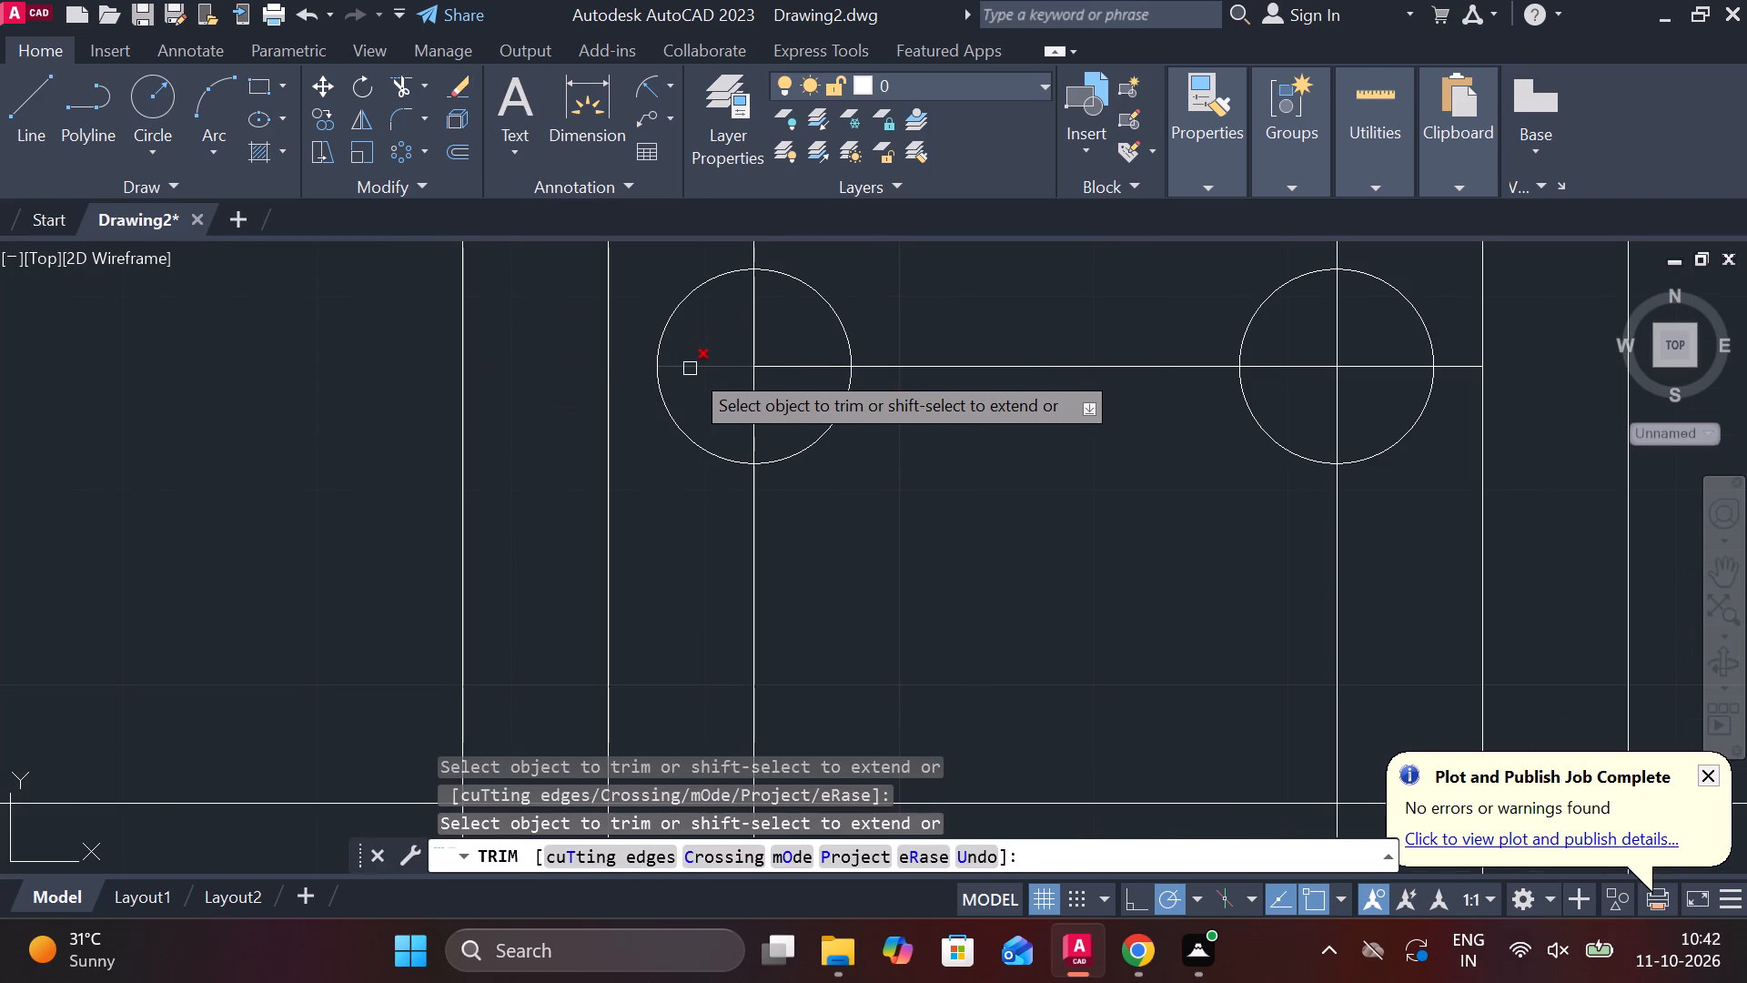
click(702, 369)
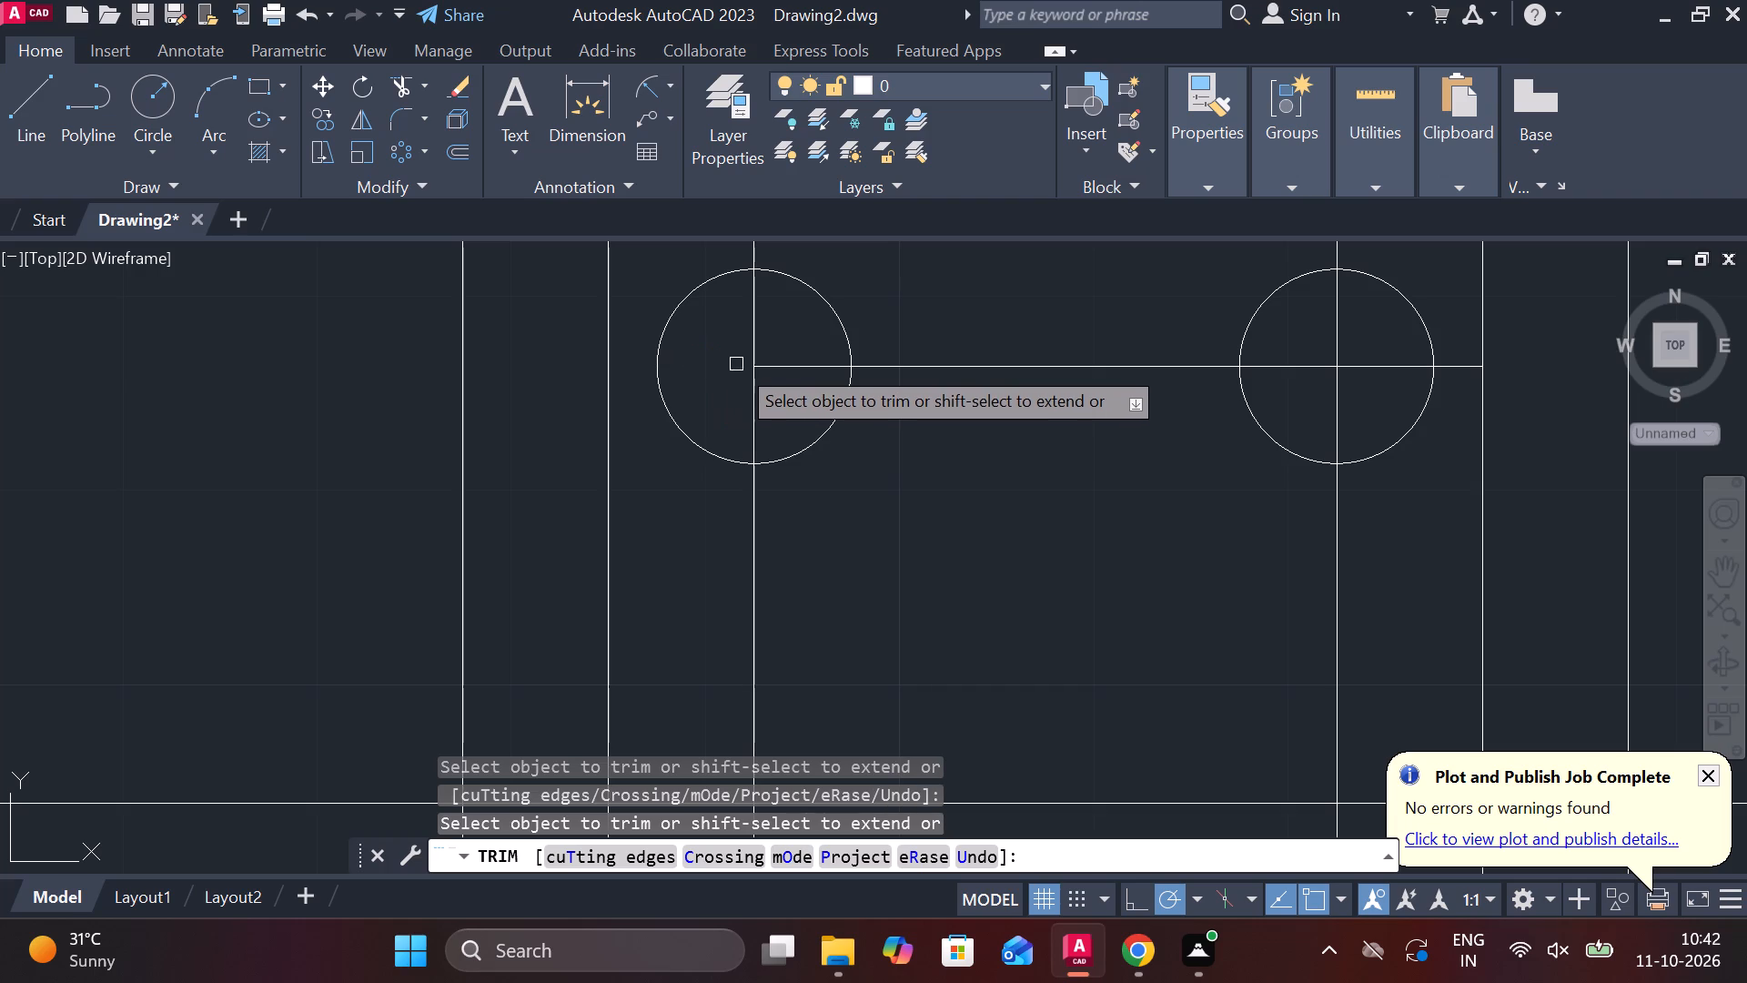
click(757, 338)
click(755, 396)
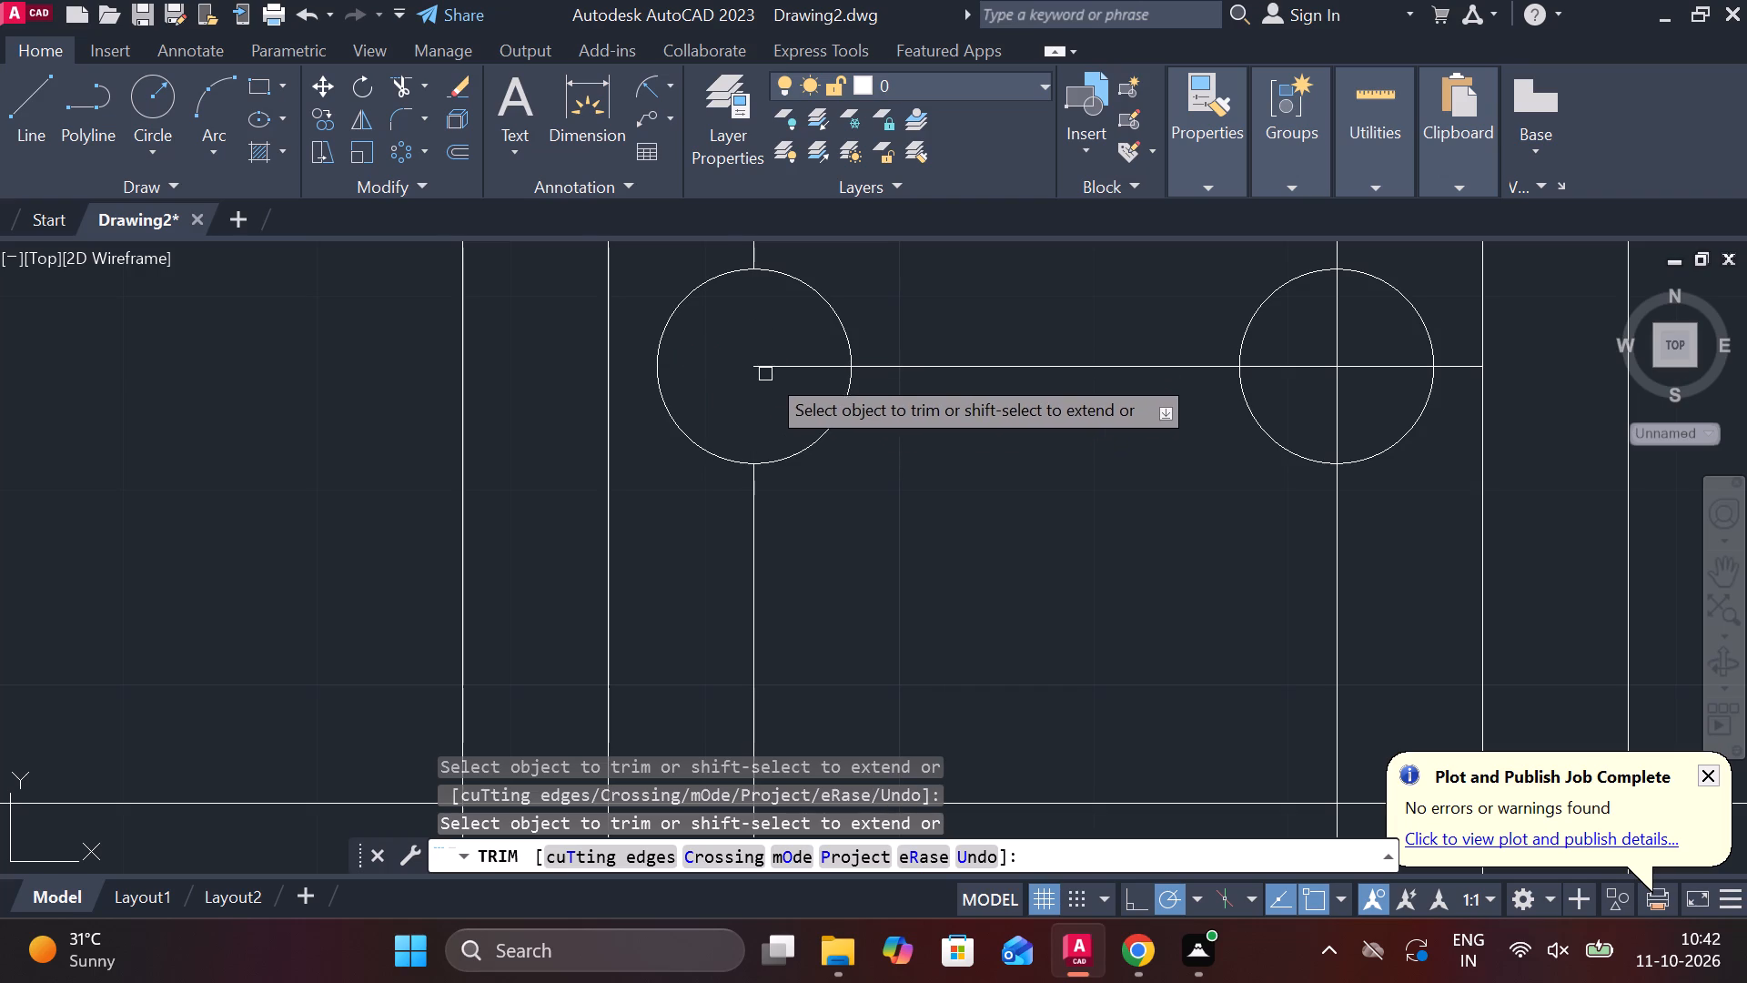
click(773, 364)
click(962, 371)
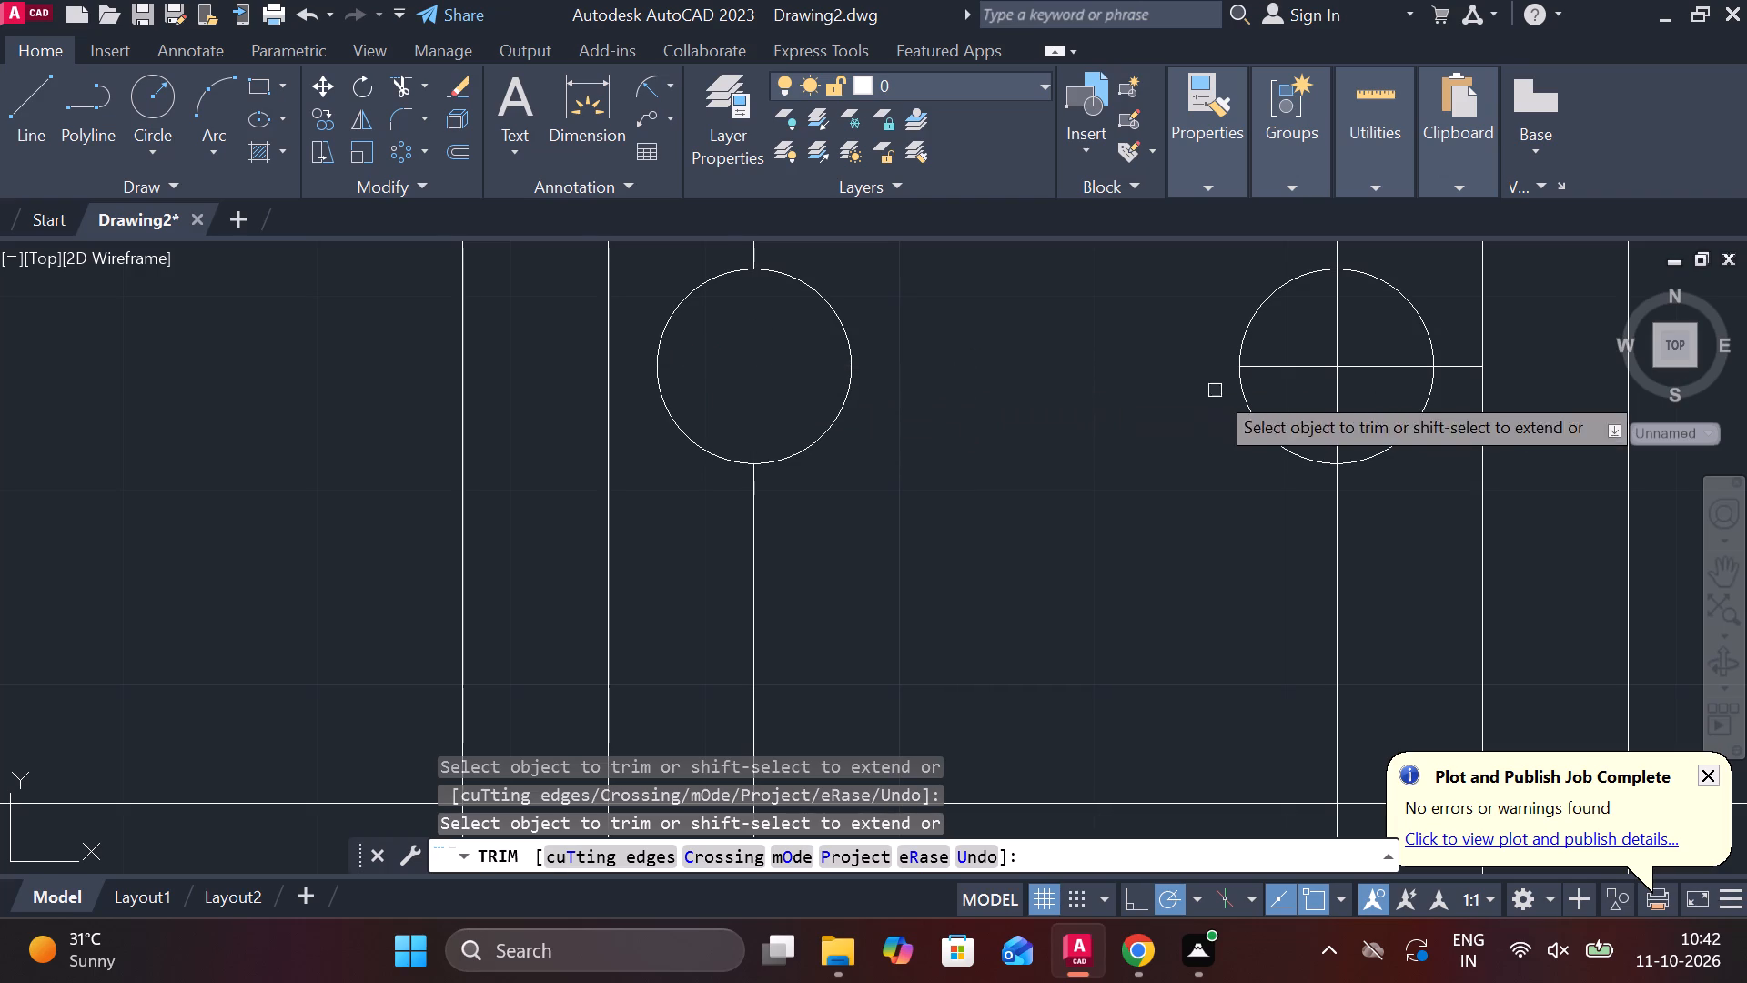
Trim the lines inside the upper-right circle and the short horizontal piece between it and the inner rectangle's right side.
click(1275, 370)
click(1387, 372)
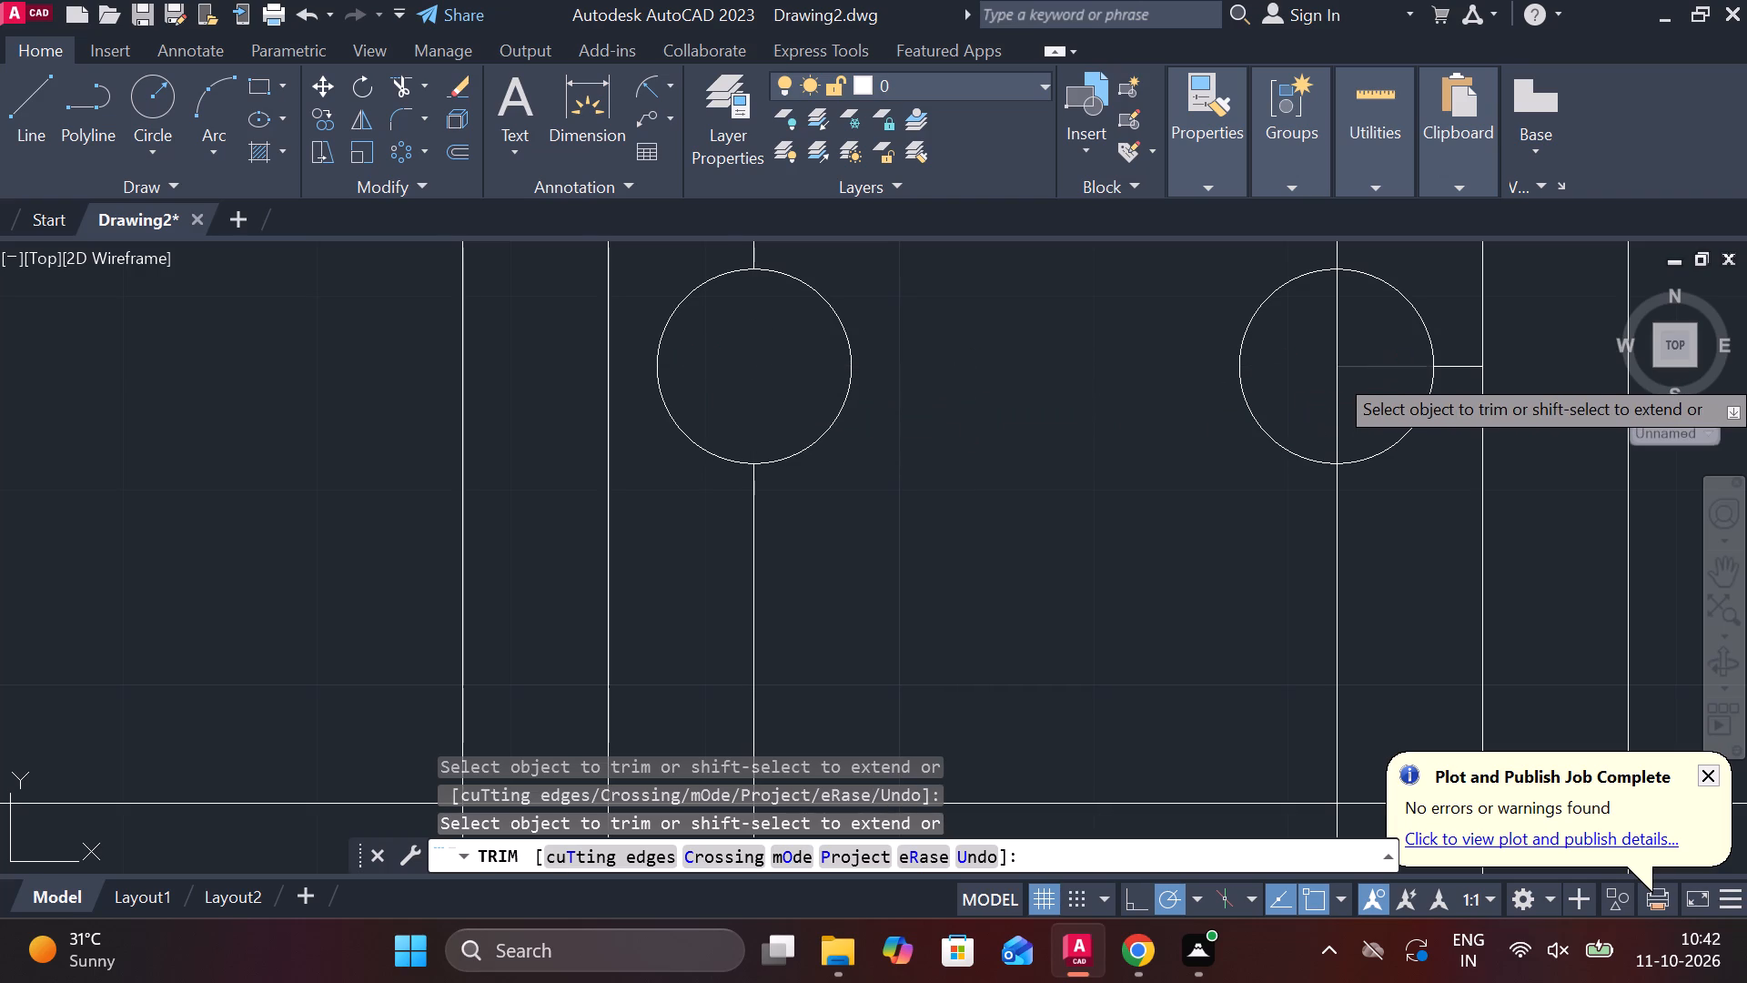
click(1455, 373)
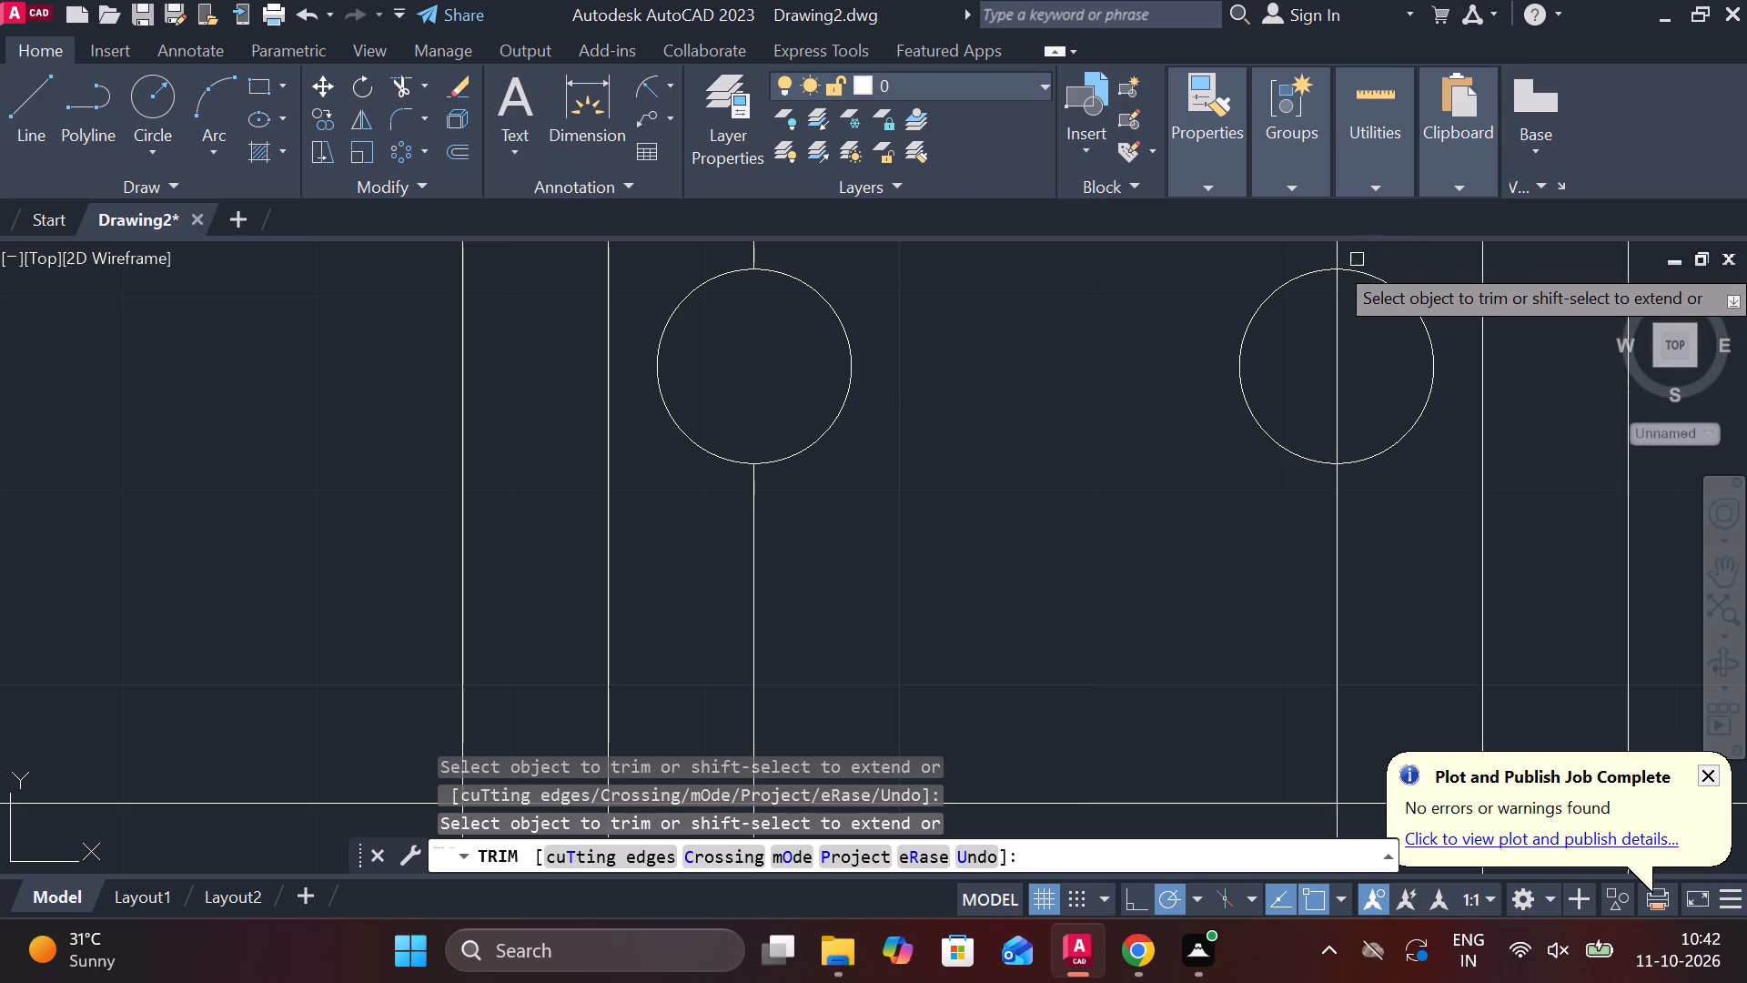
click(1338, 359)
Trim the short vertical pieces between the two upper circles and the inner rectangle's top edge.
scroll(1328, 353, up, 1)
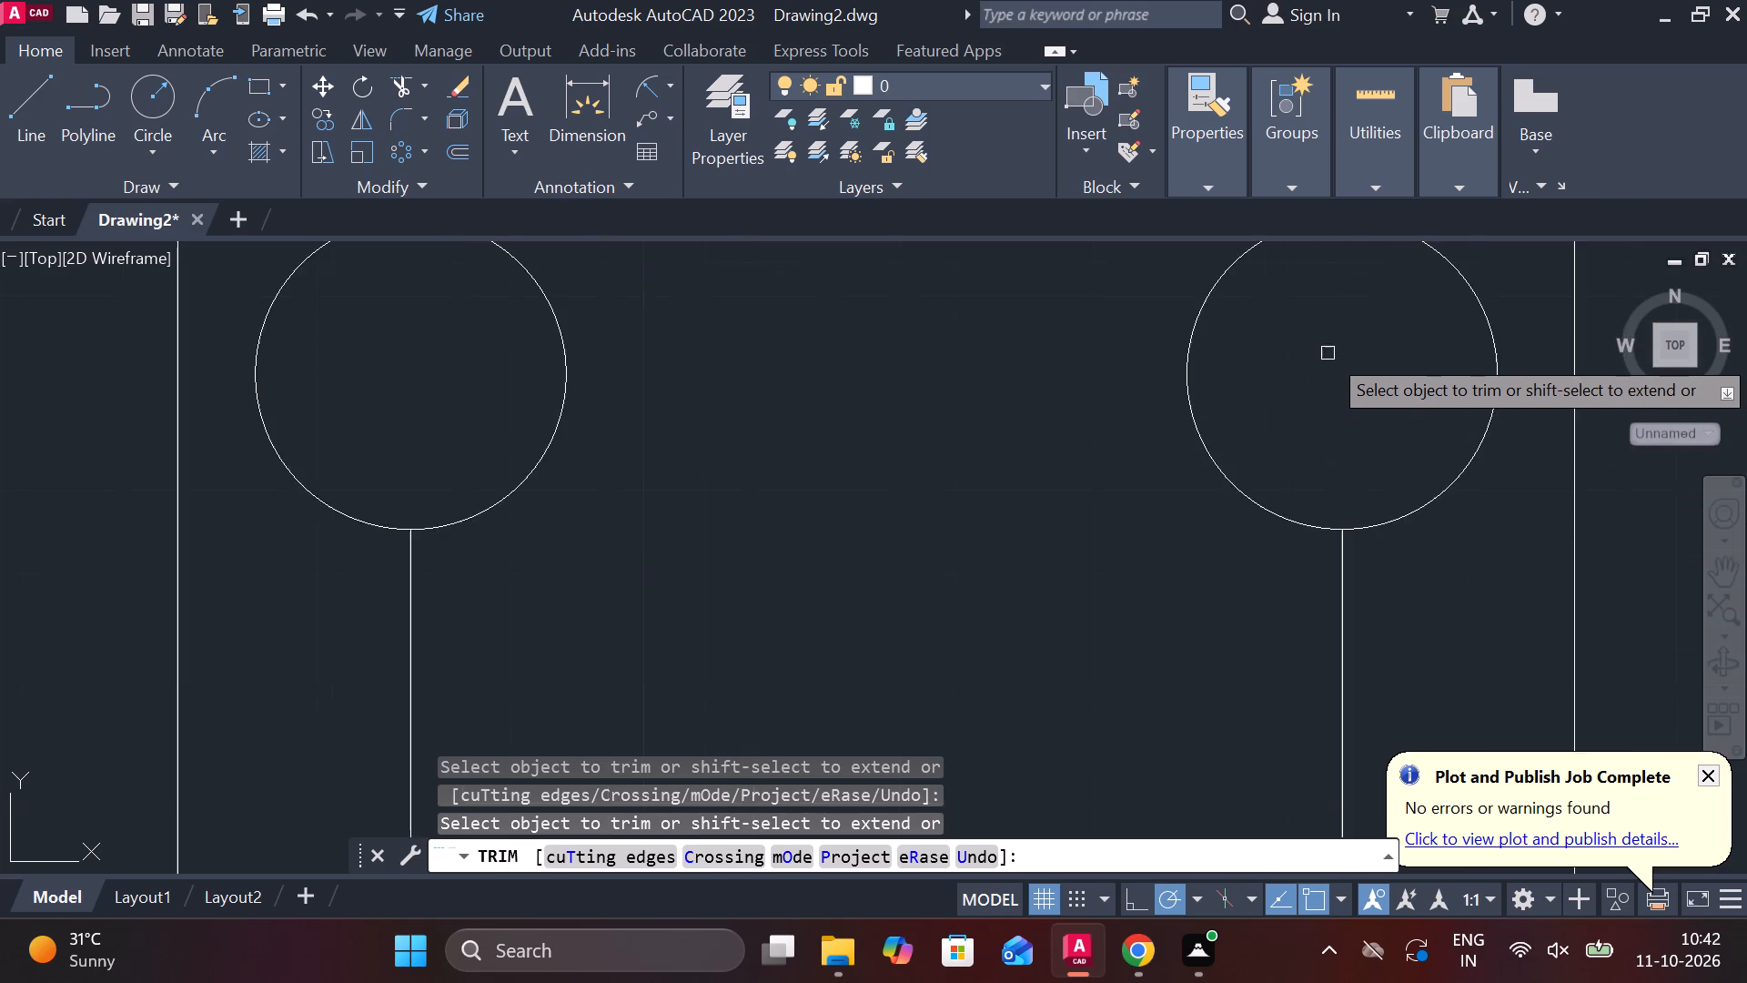
scroll(1328, 353, down, 2)
scroll(951, 283, up, 2)
click(1006, 286)
double_click(1006, 286)
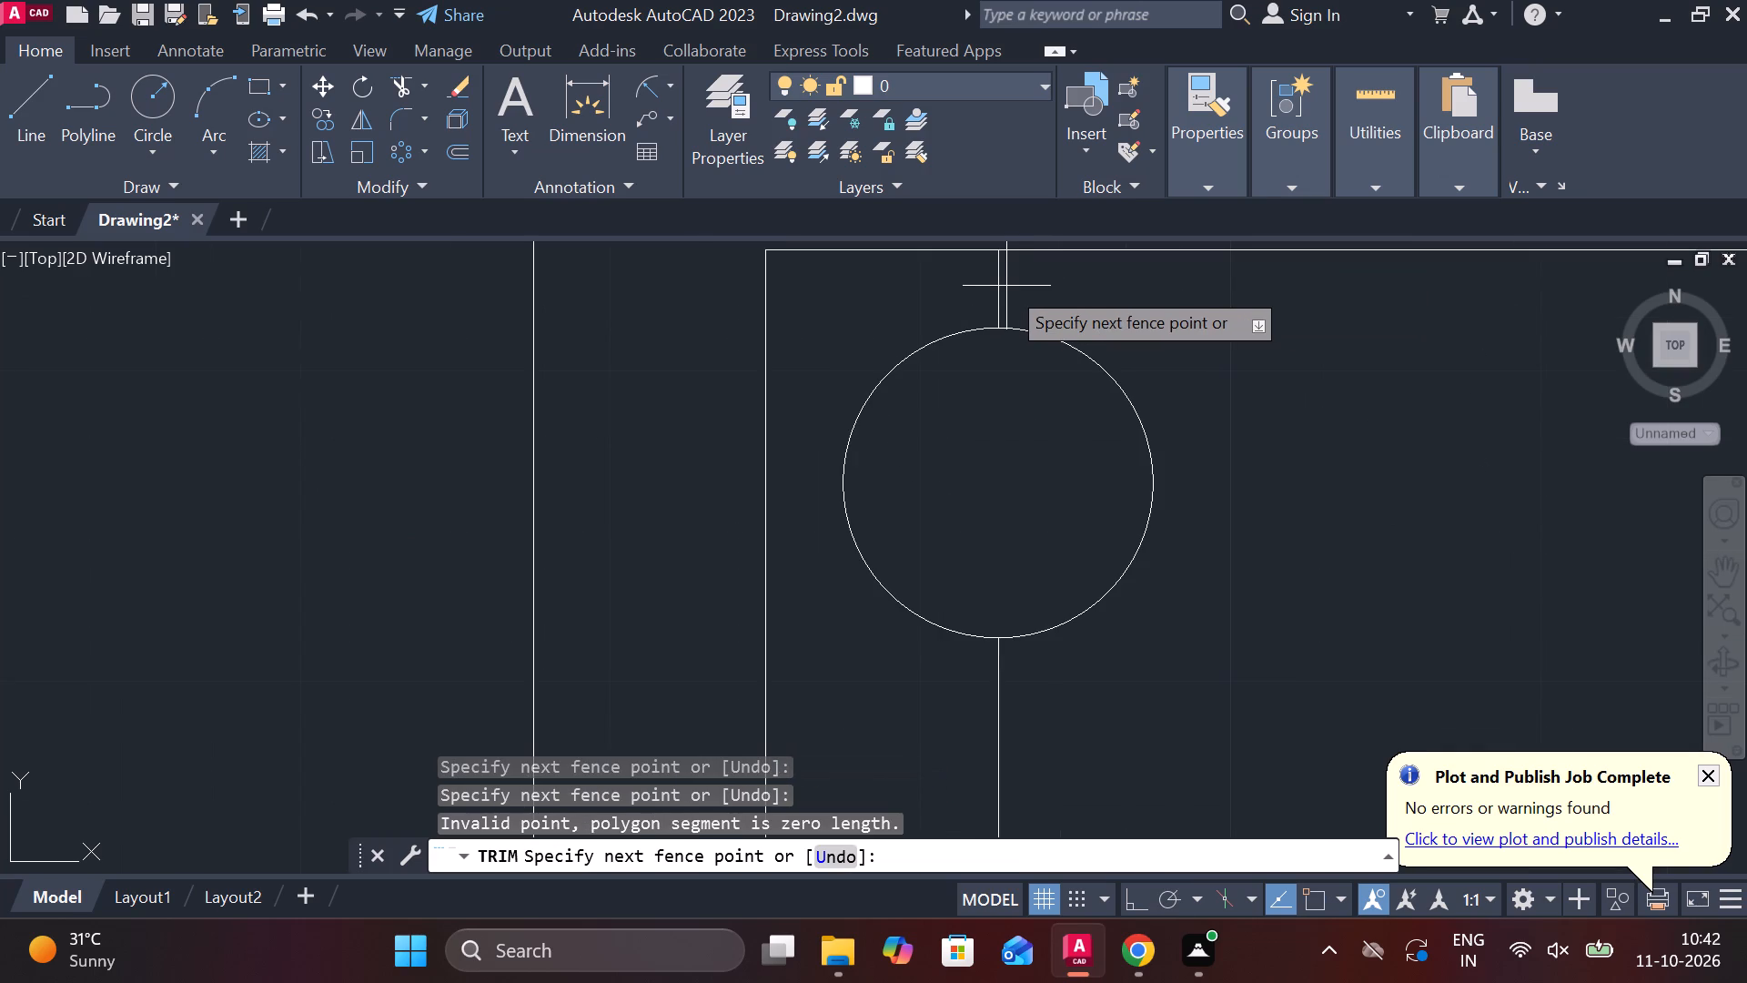
click(899, 276)
scroll(1642, 354, down, 2)
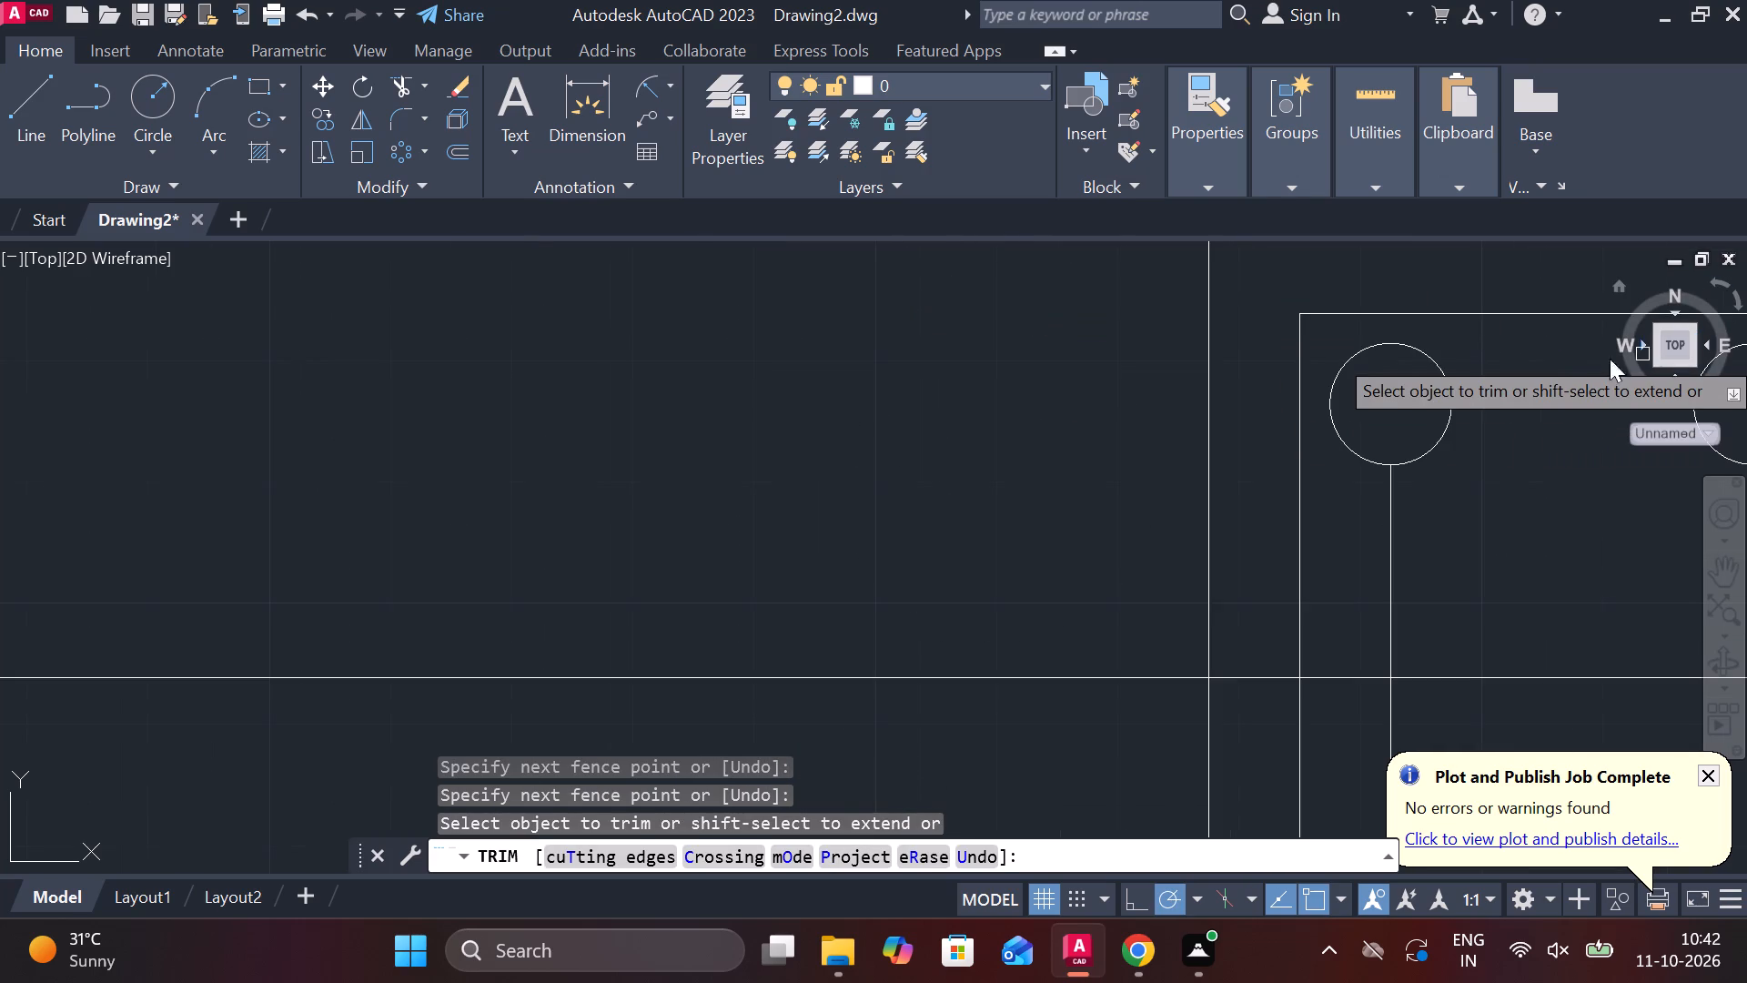
scroll(305, 468, down, 4)
scroll(305, 468, up, 2)
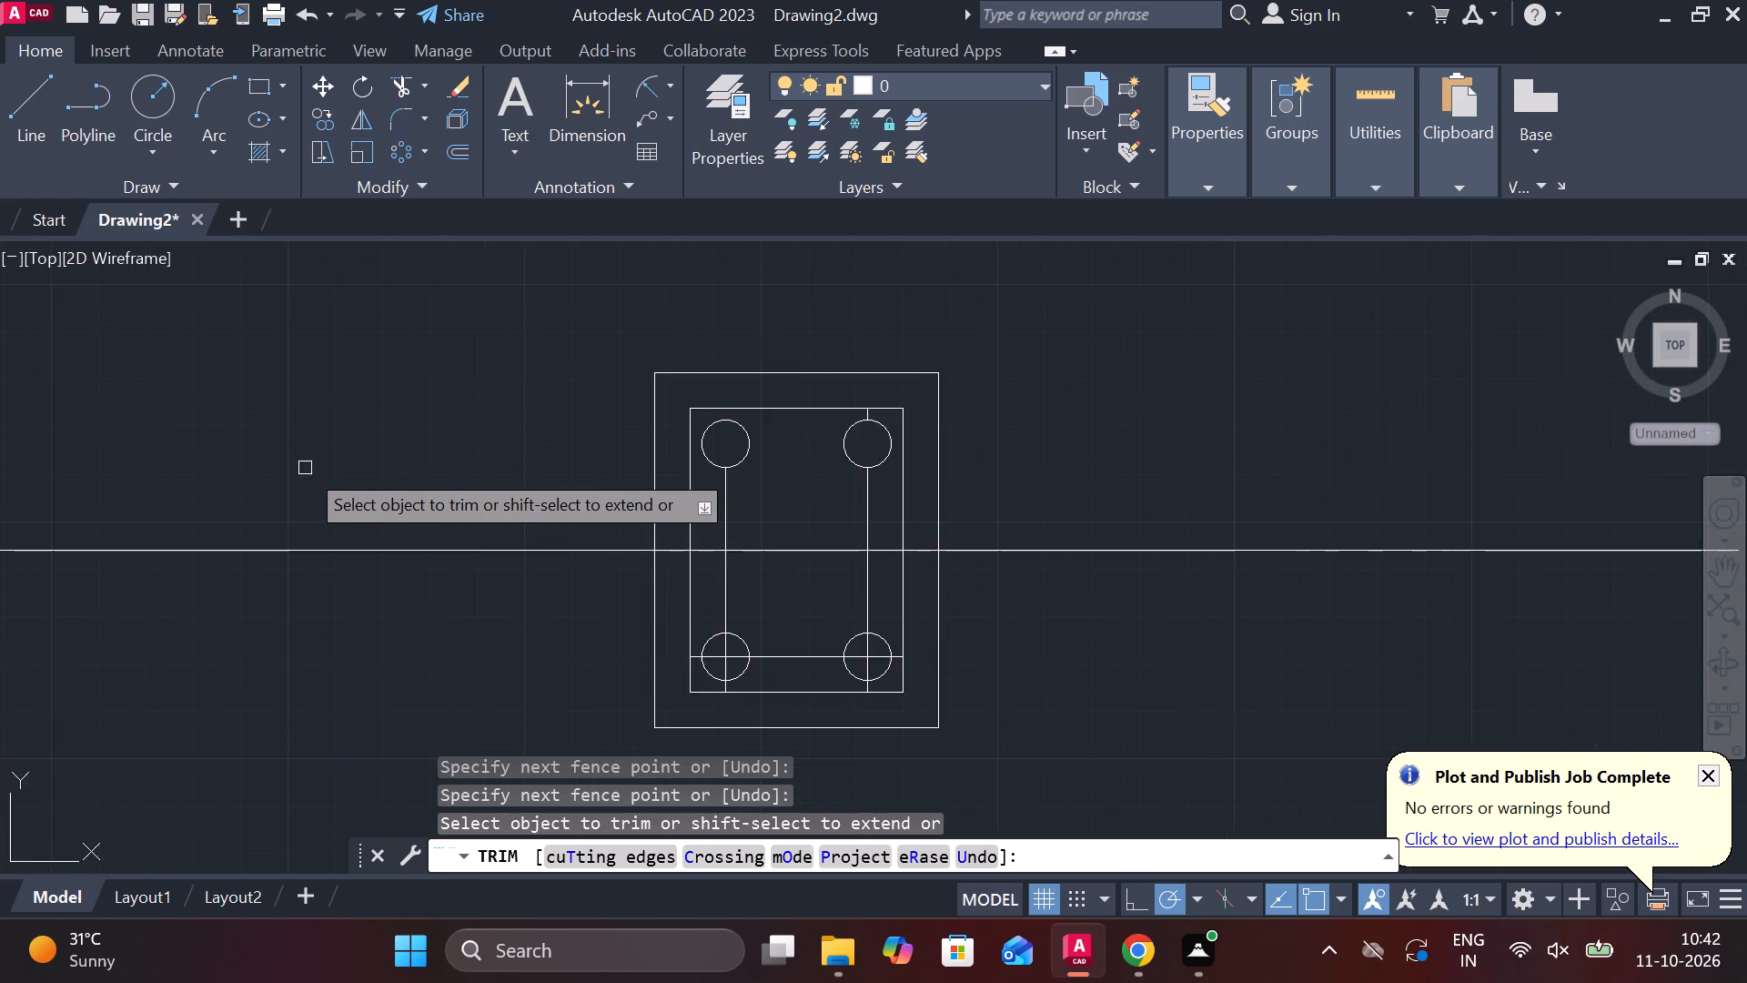
scroll(305, 468, up, 1)
scroll(1062, 444, up, 1)
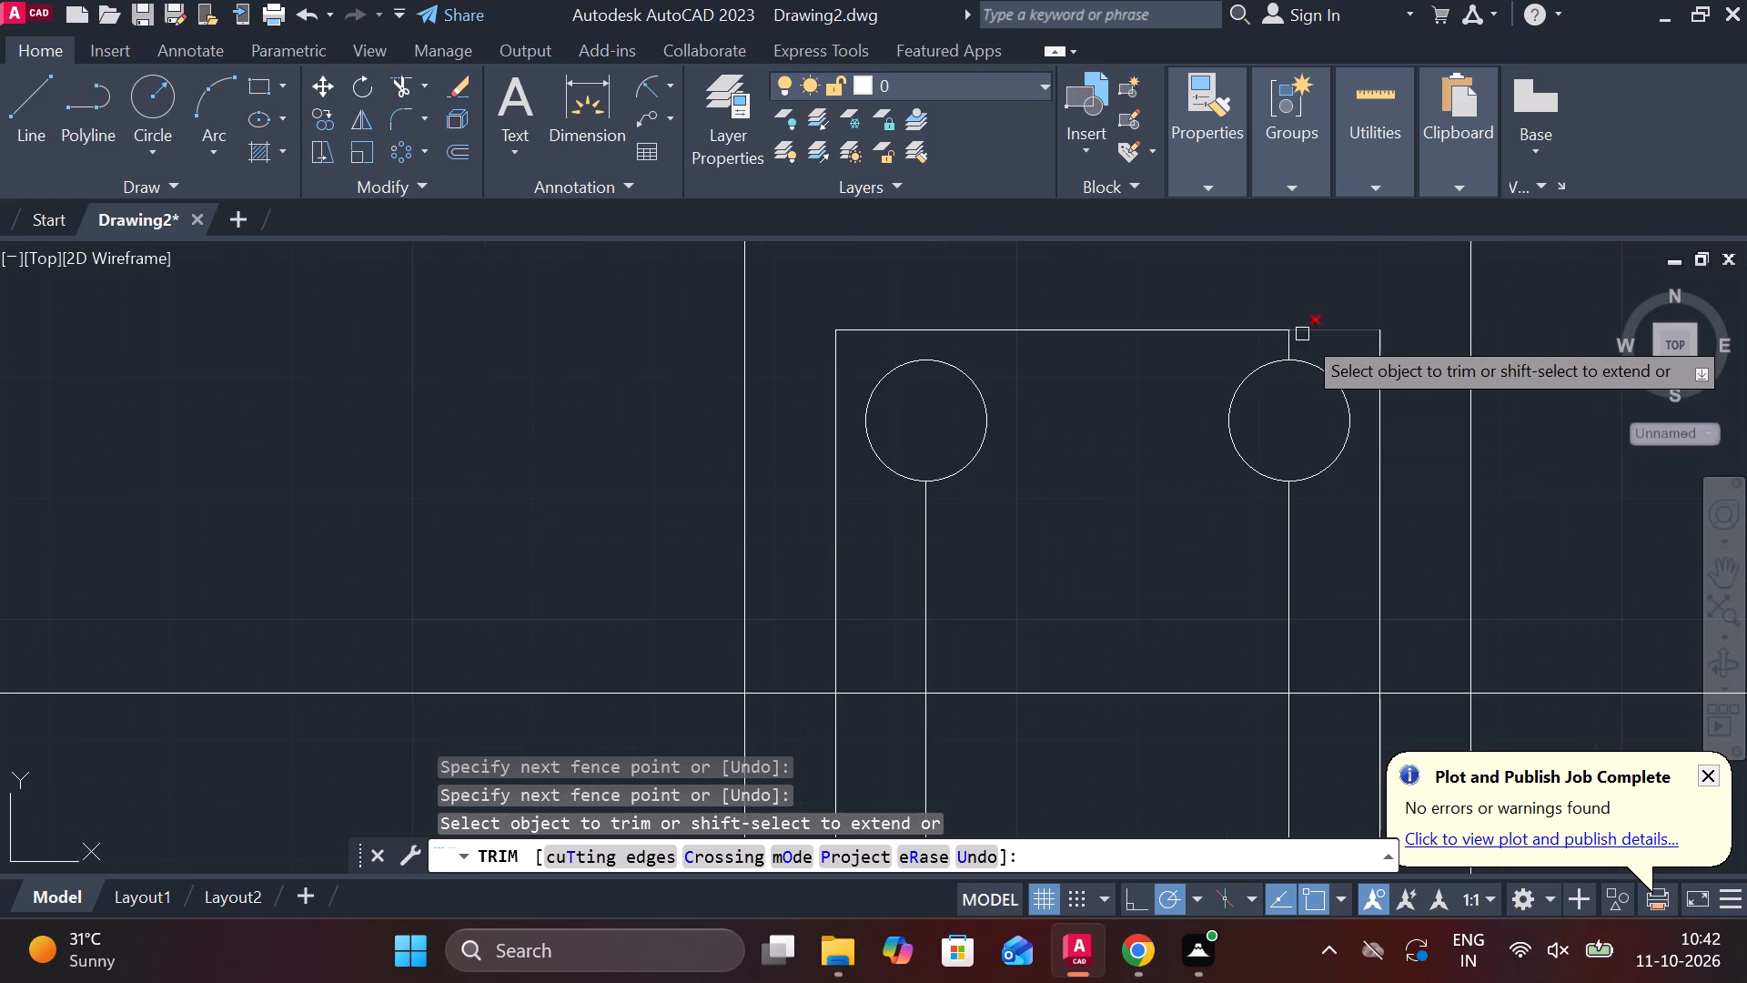
click(1292, 347)
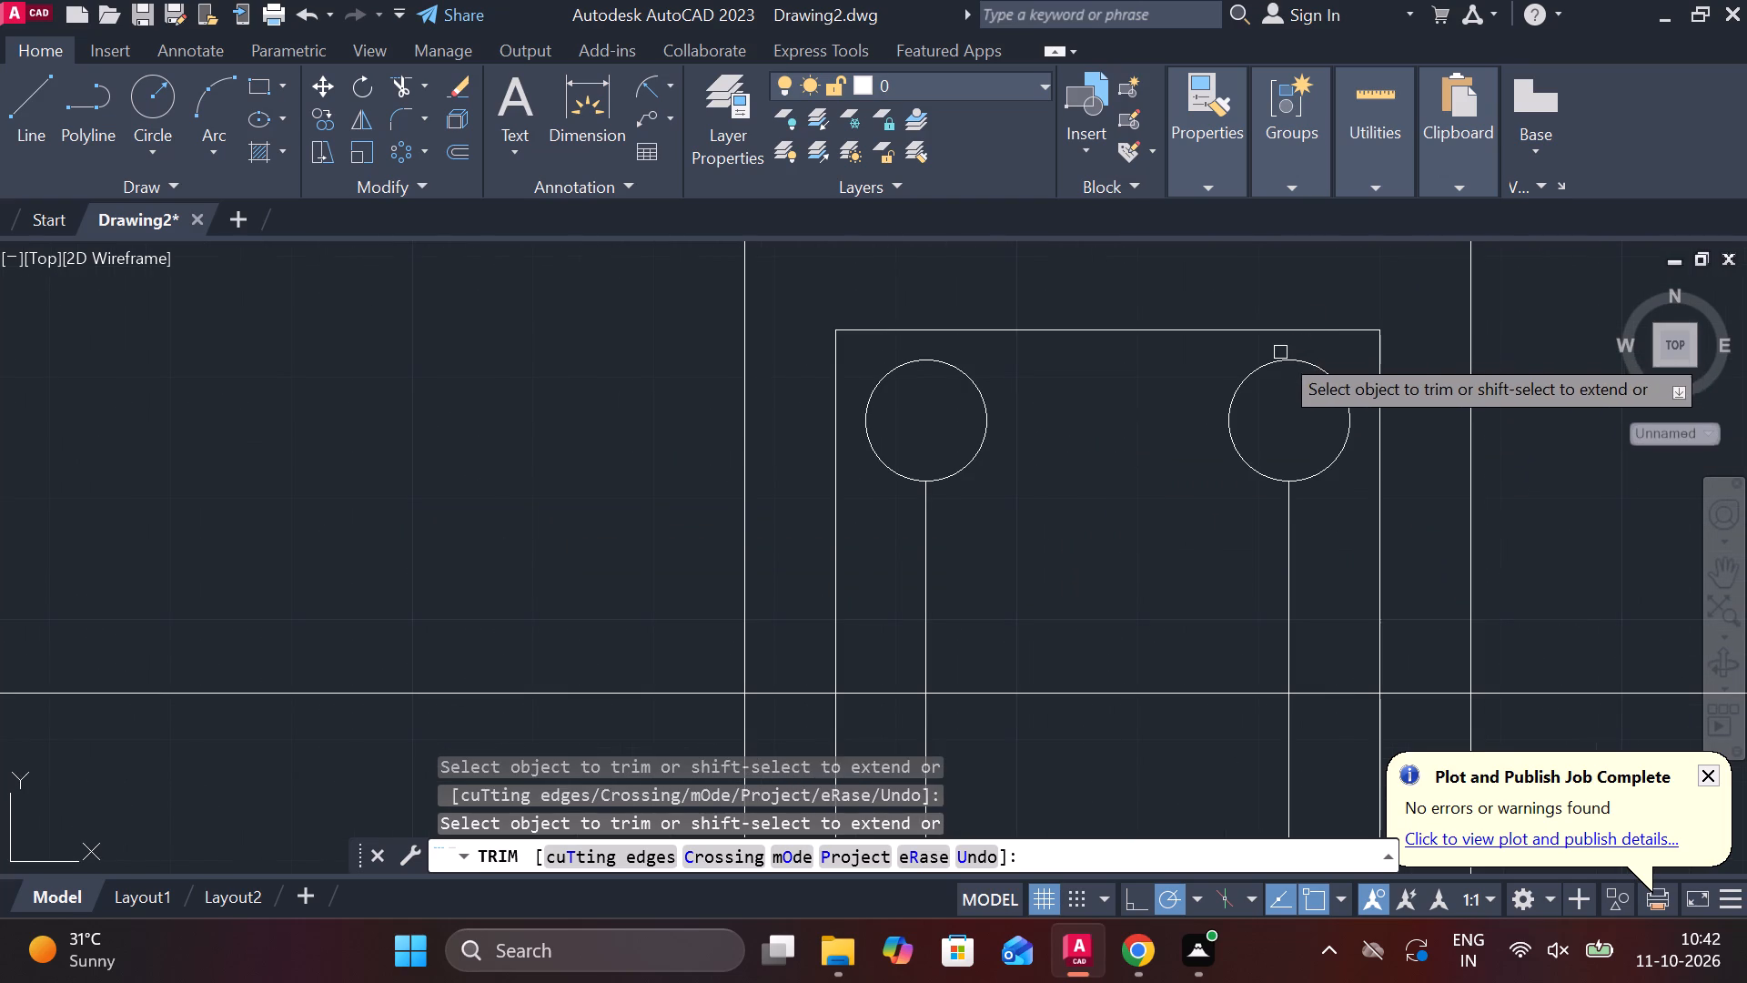
Trim the two vertical lines running between the upper and lower circles, both above and below the long horizontal line.
scroll(1279, 352, down, 2)
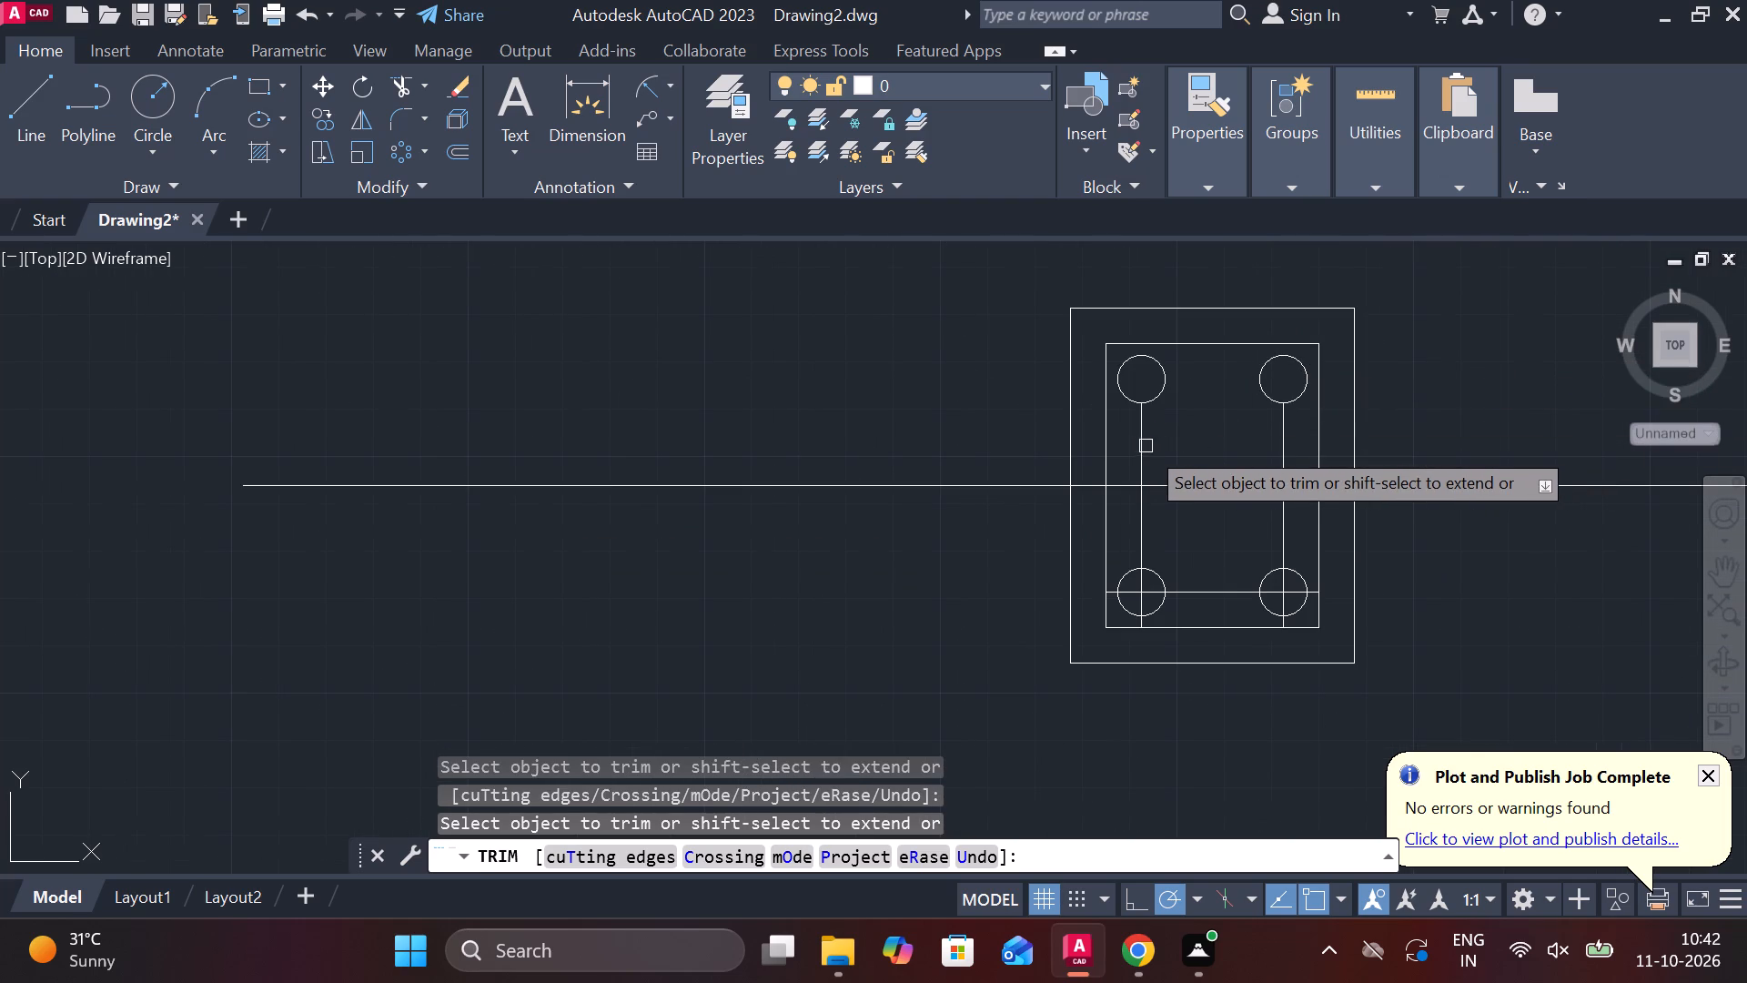
click(1146, 446)
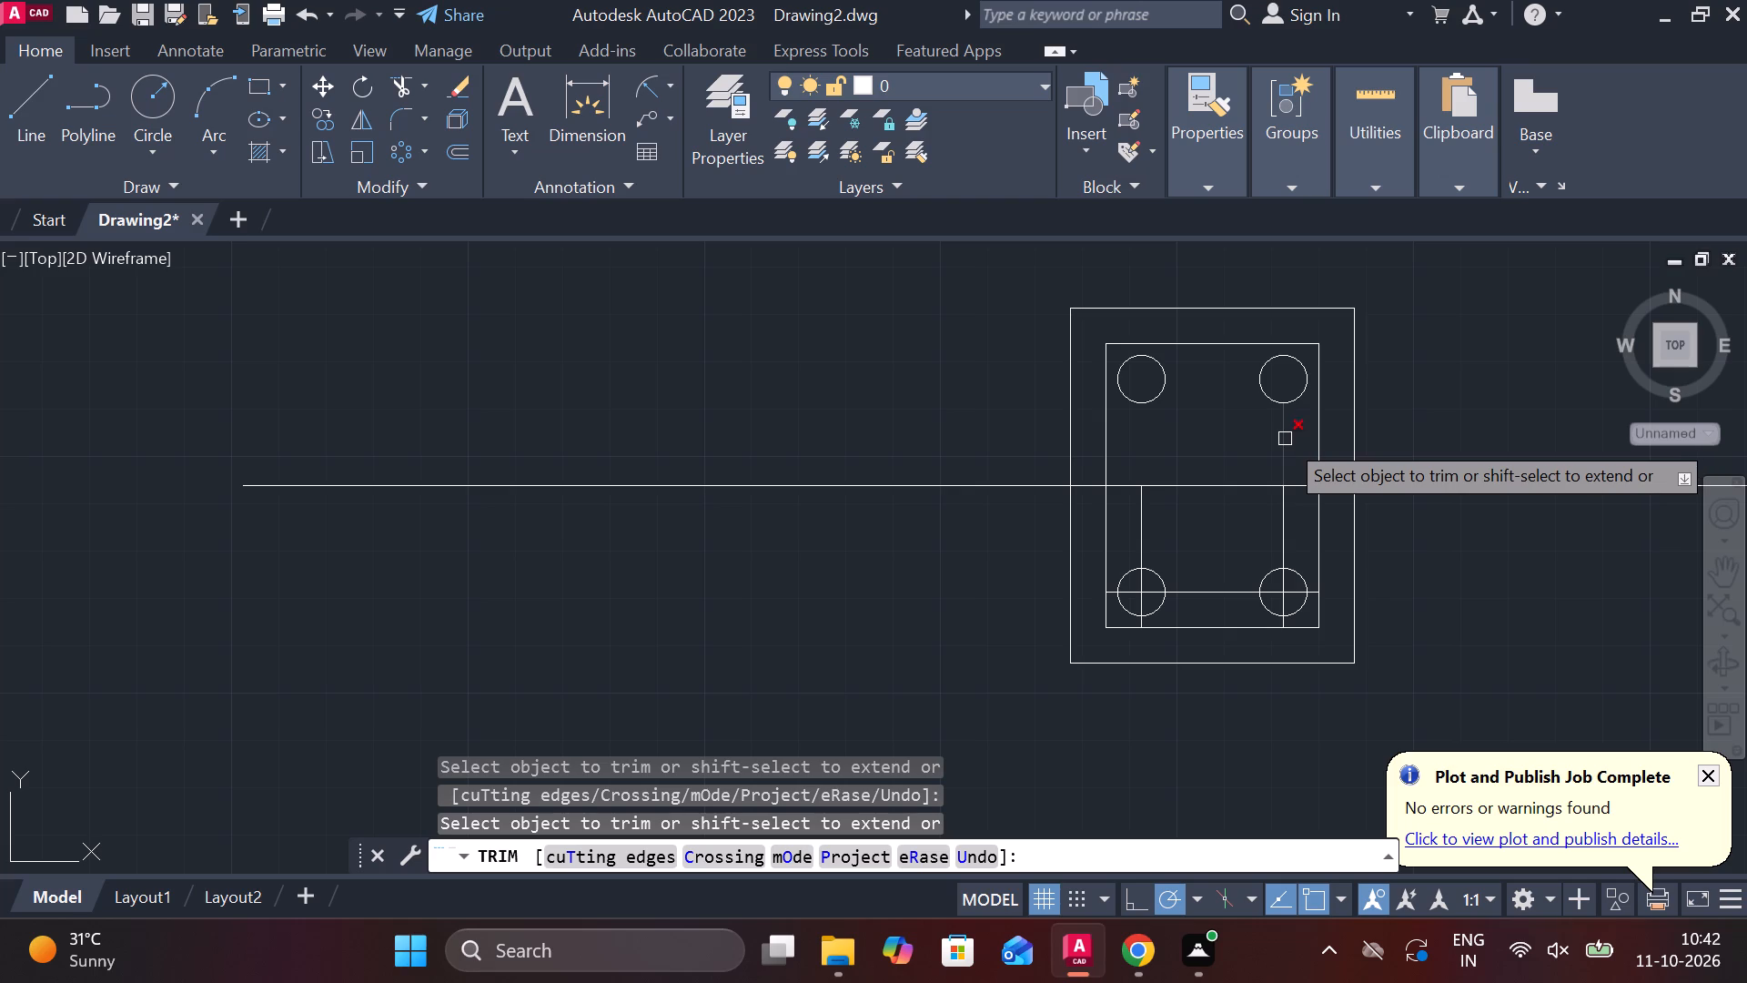
click(1285, 439)
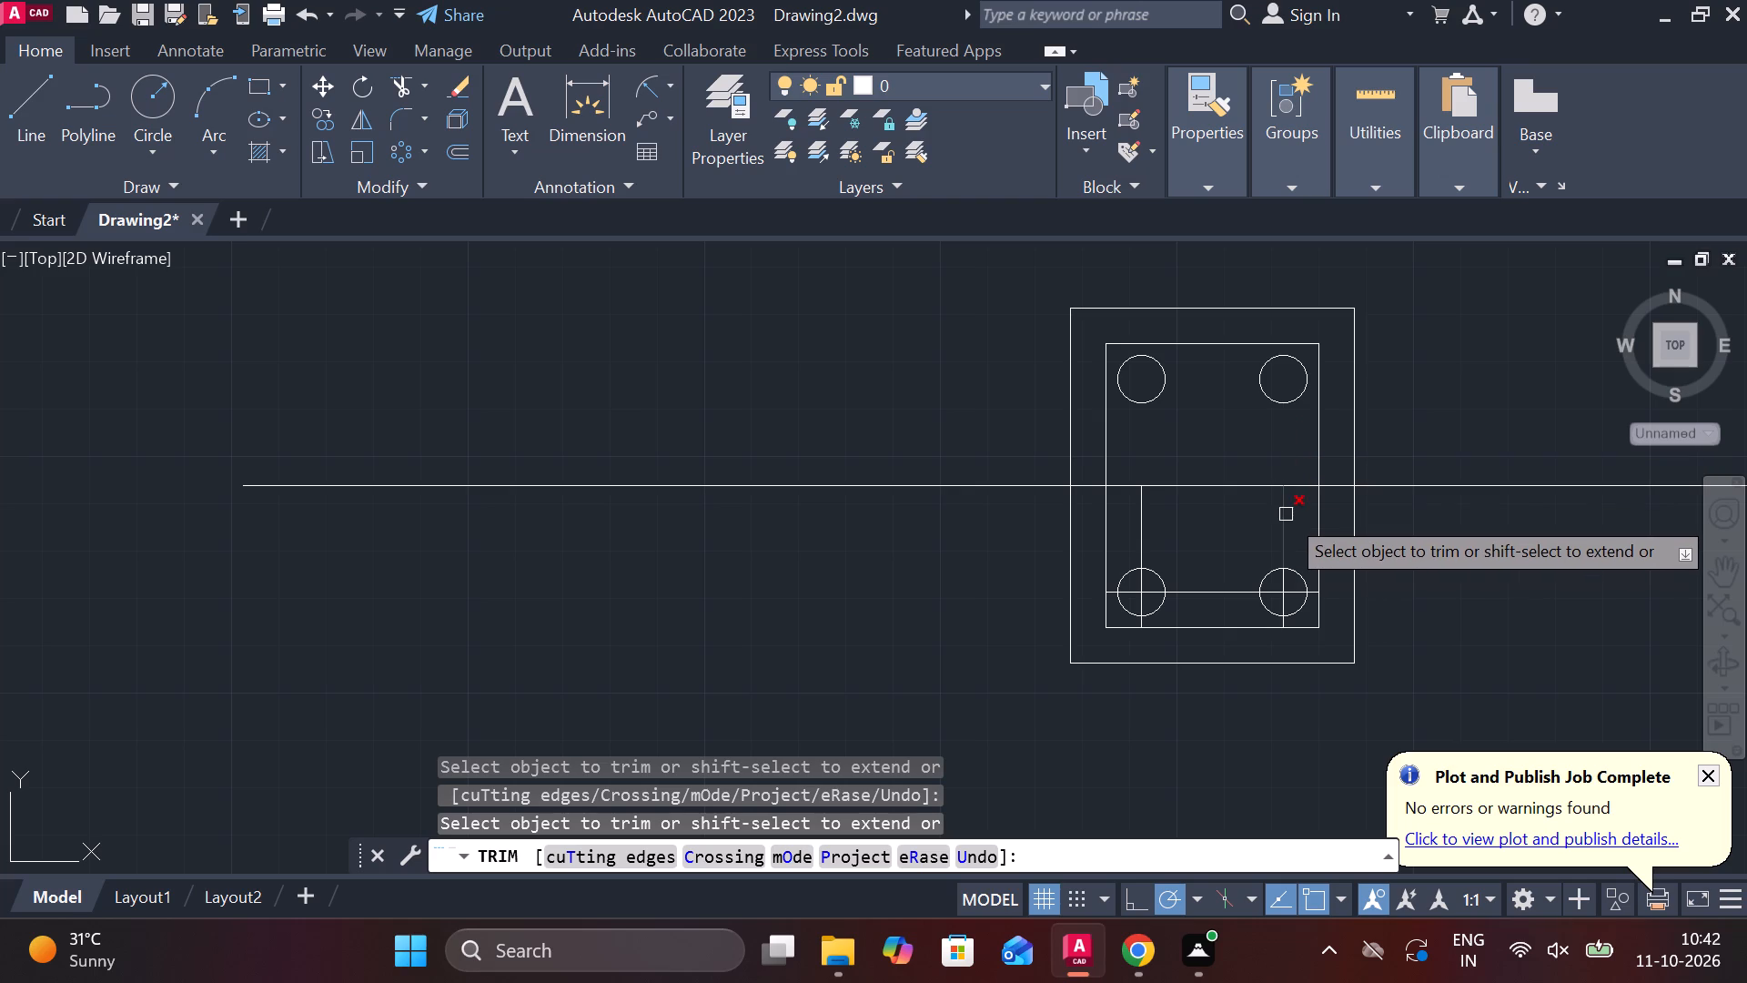
click(1286, 514)
click(1146, 518)
Trim the lines inside both lower circles and the horizontal piece connecting the two circles.
scroll(1146, 518, up, 2)
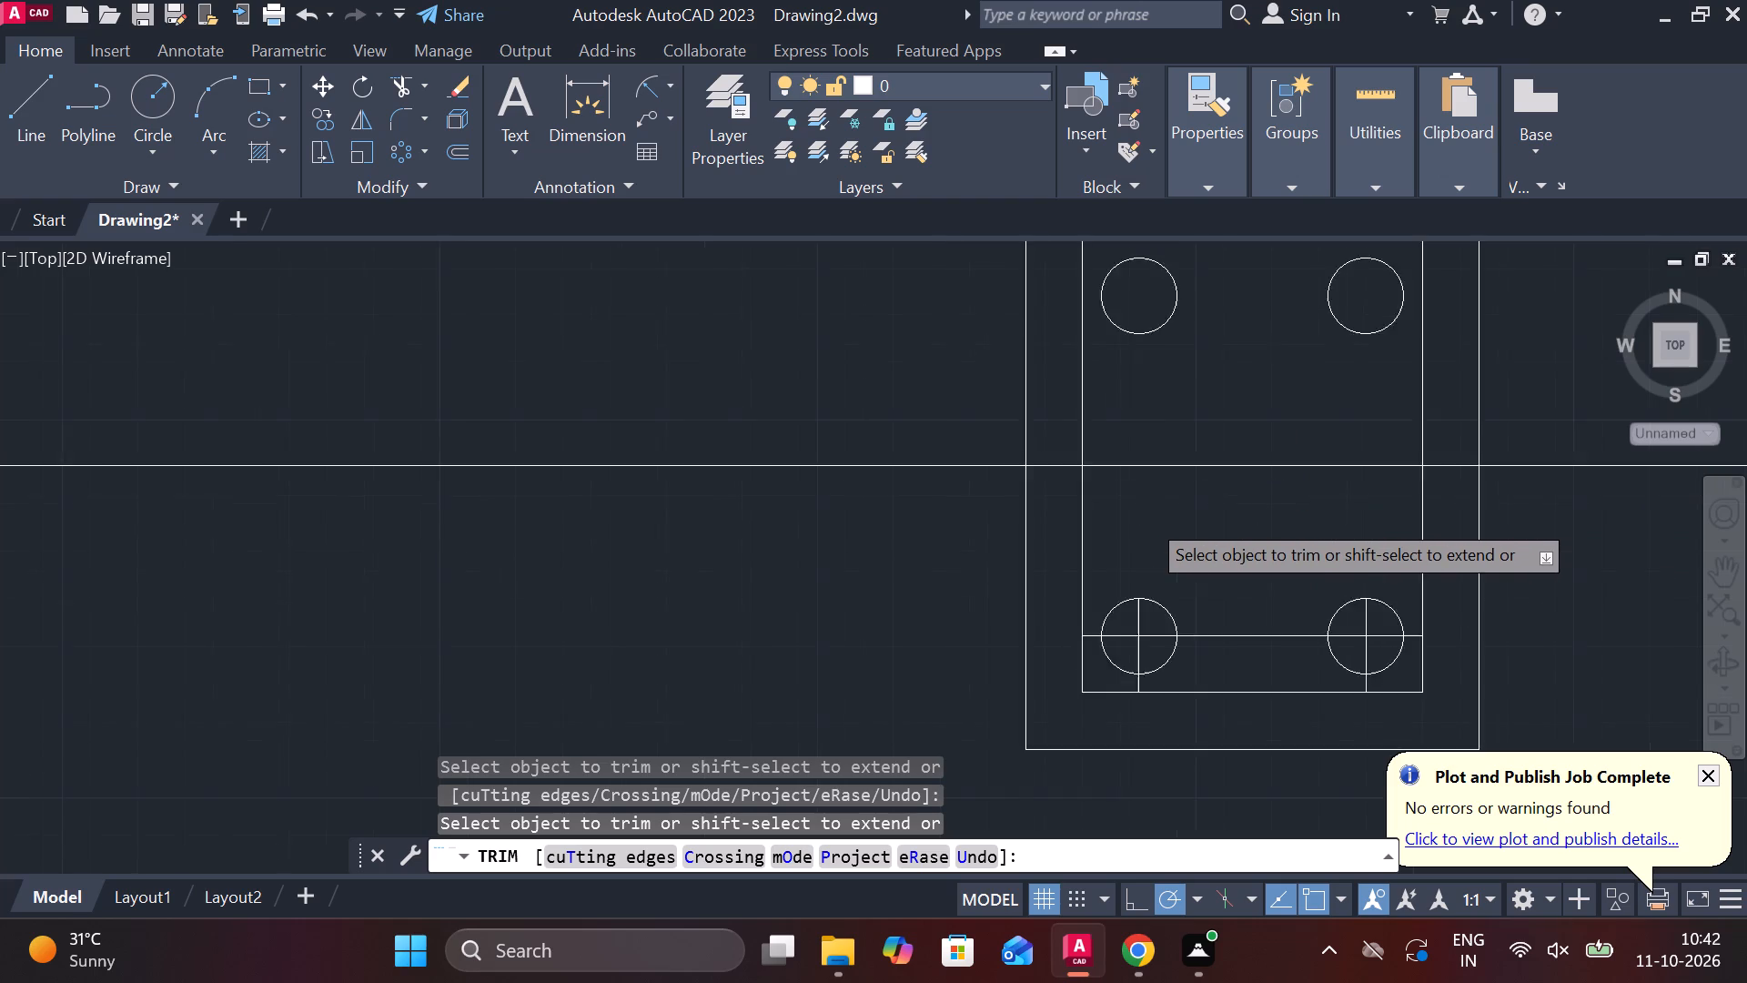
scroll(1146, 518, down, 4)
scroll(1233, 536, up, 3)
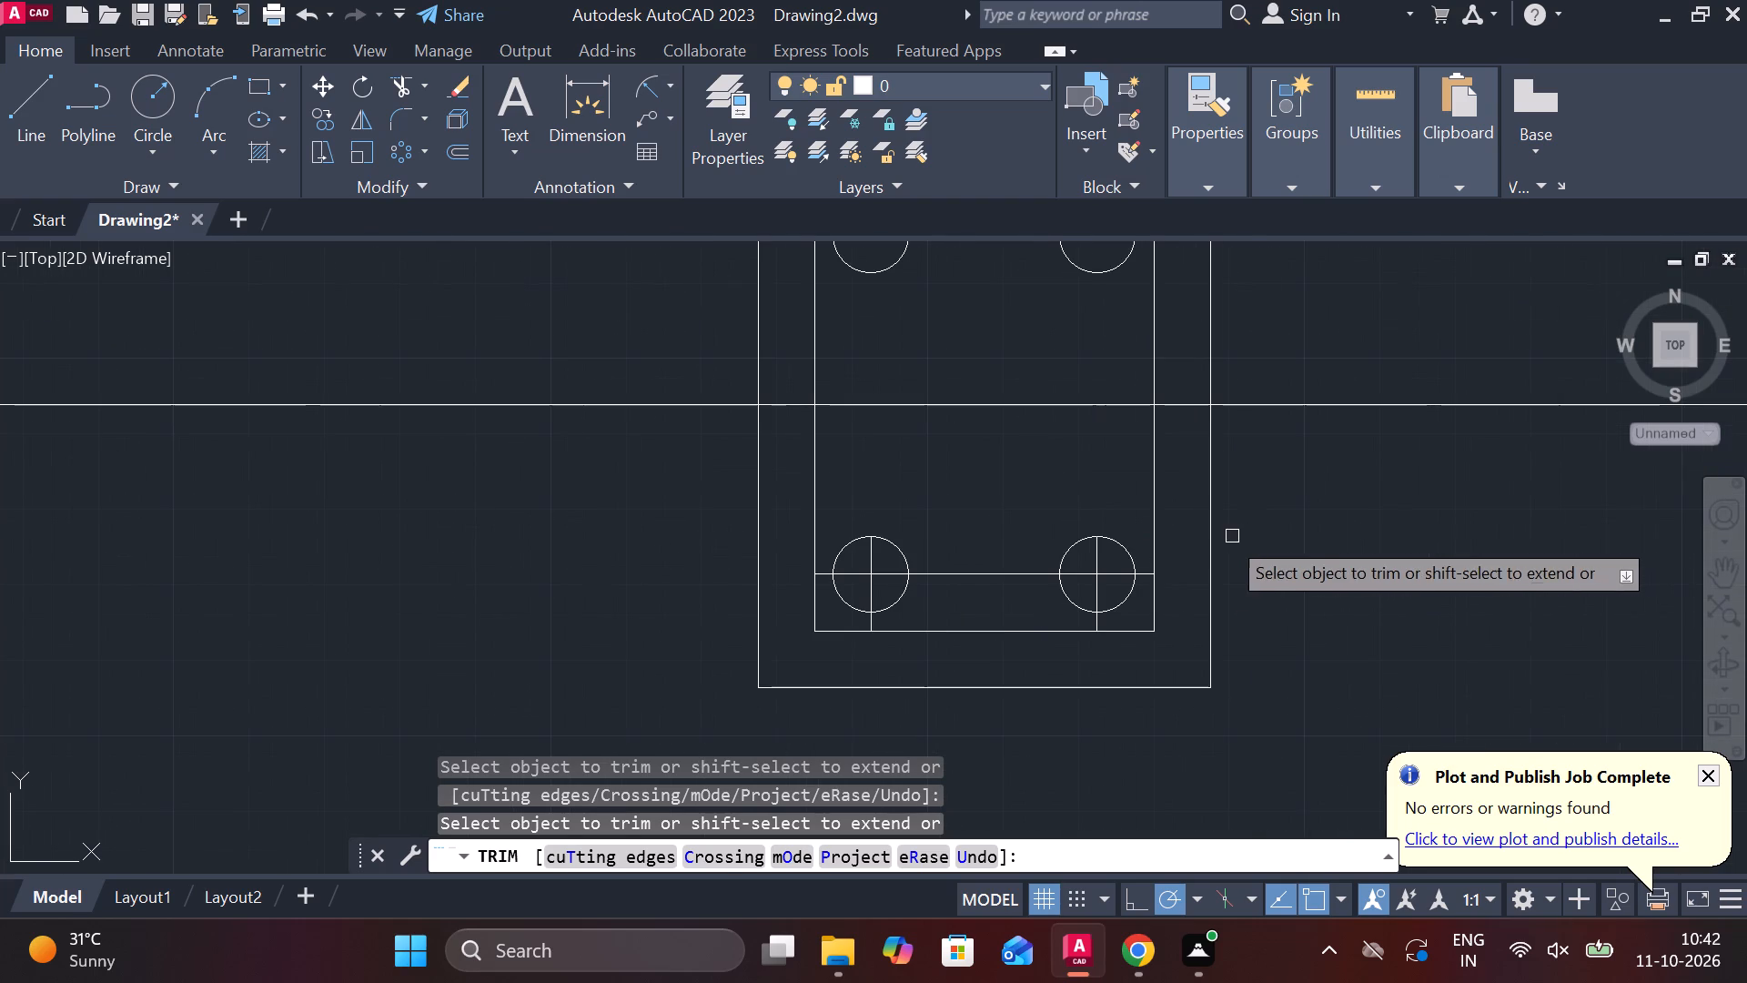
click(1112, 572)
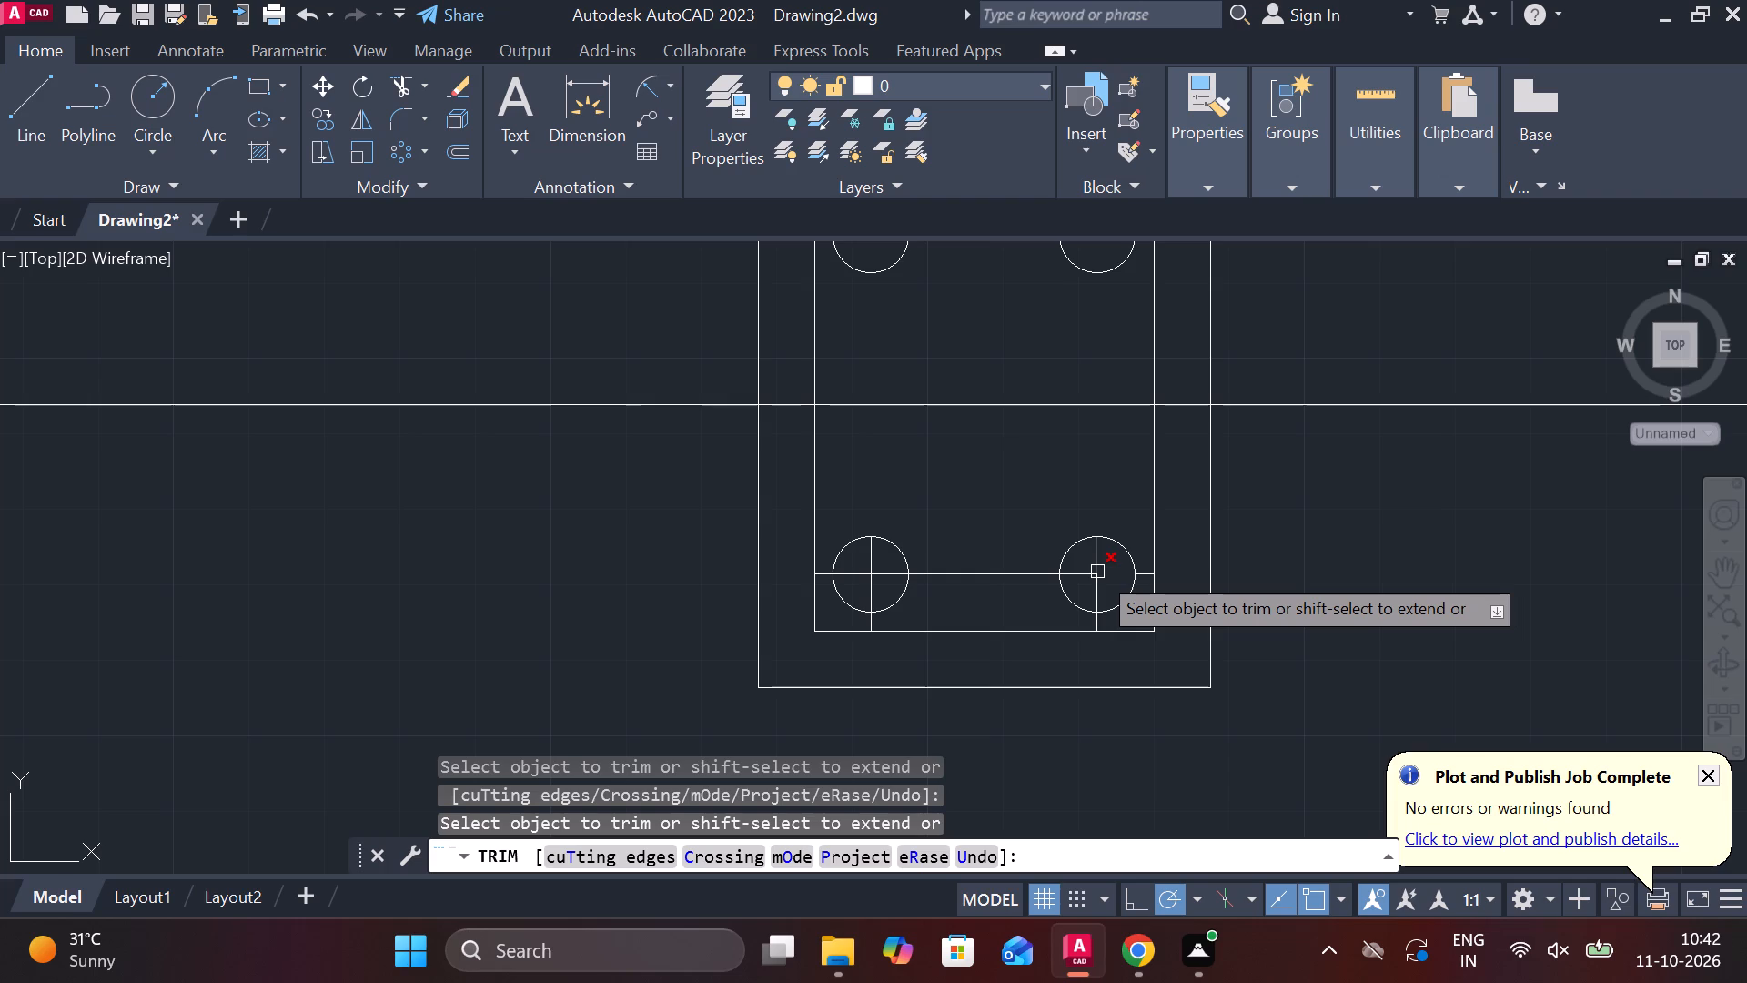
click(1097, 572)
click(1097, 586)
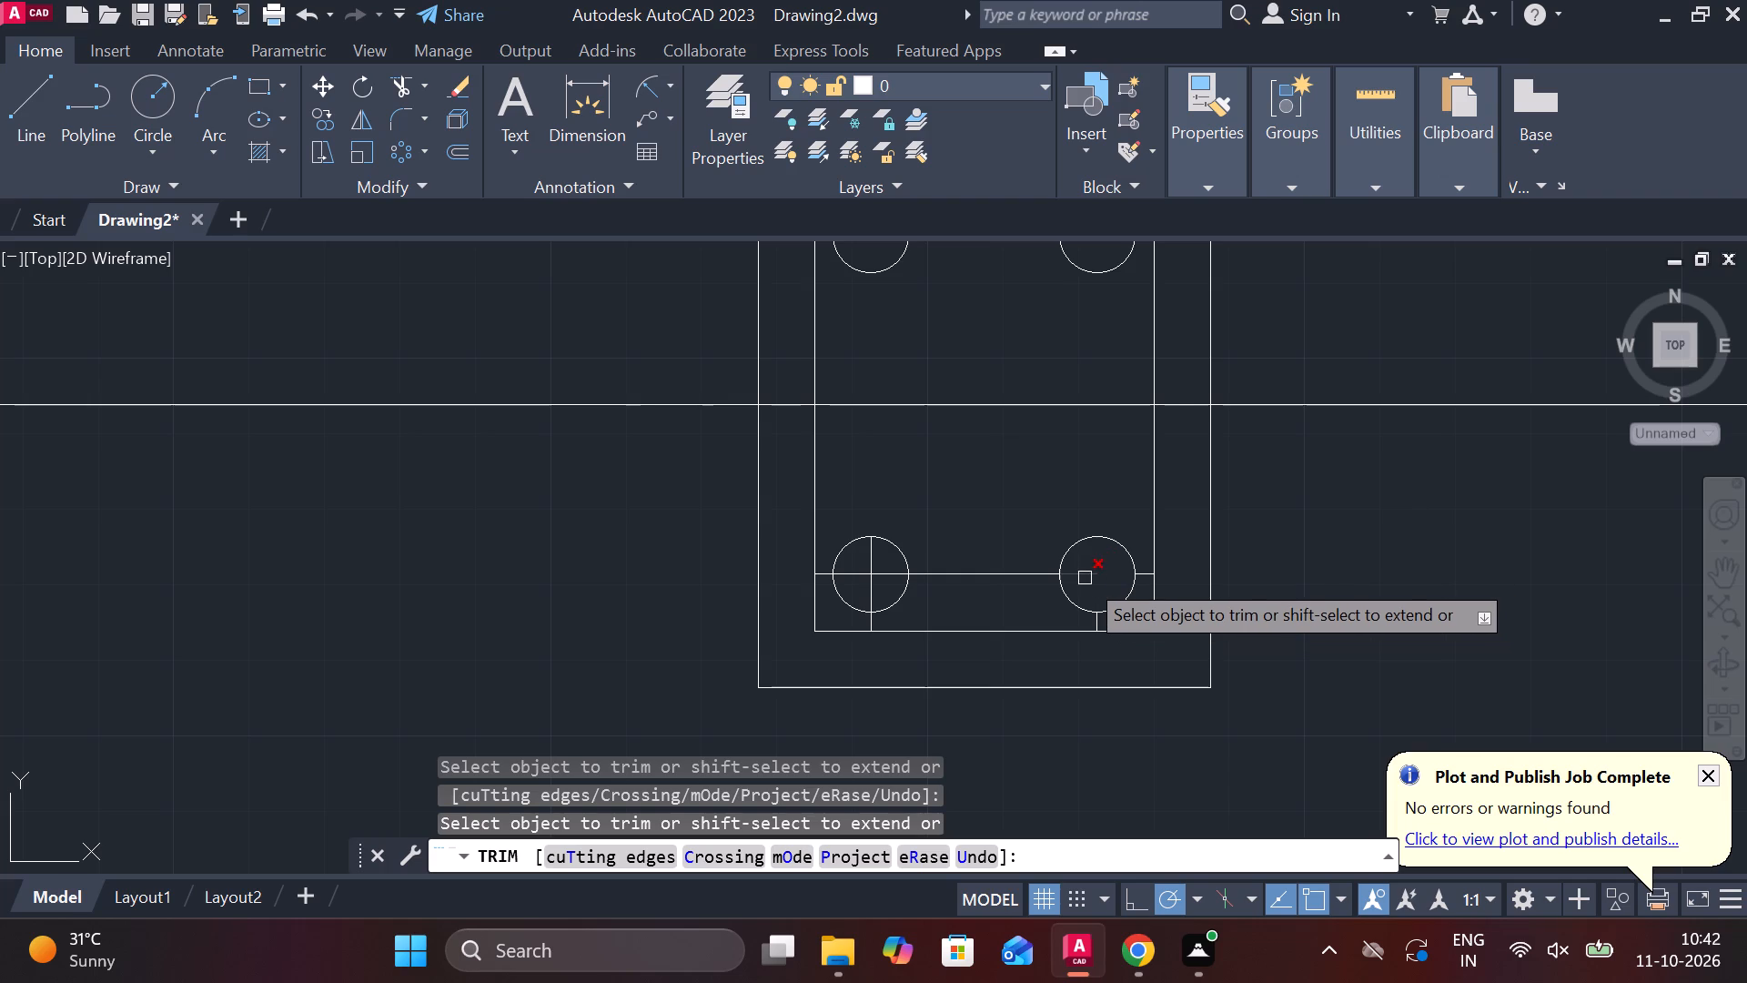
click(1085, 578)
click(1025, 573)
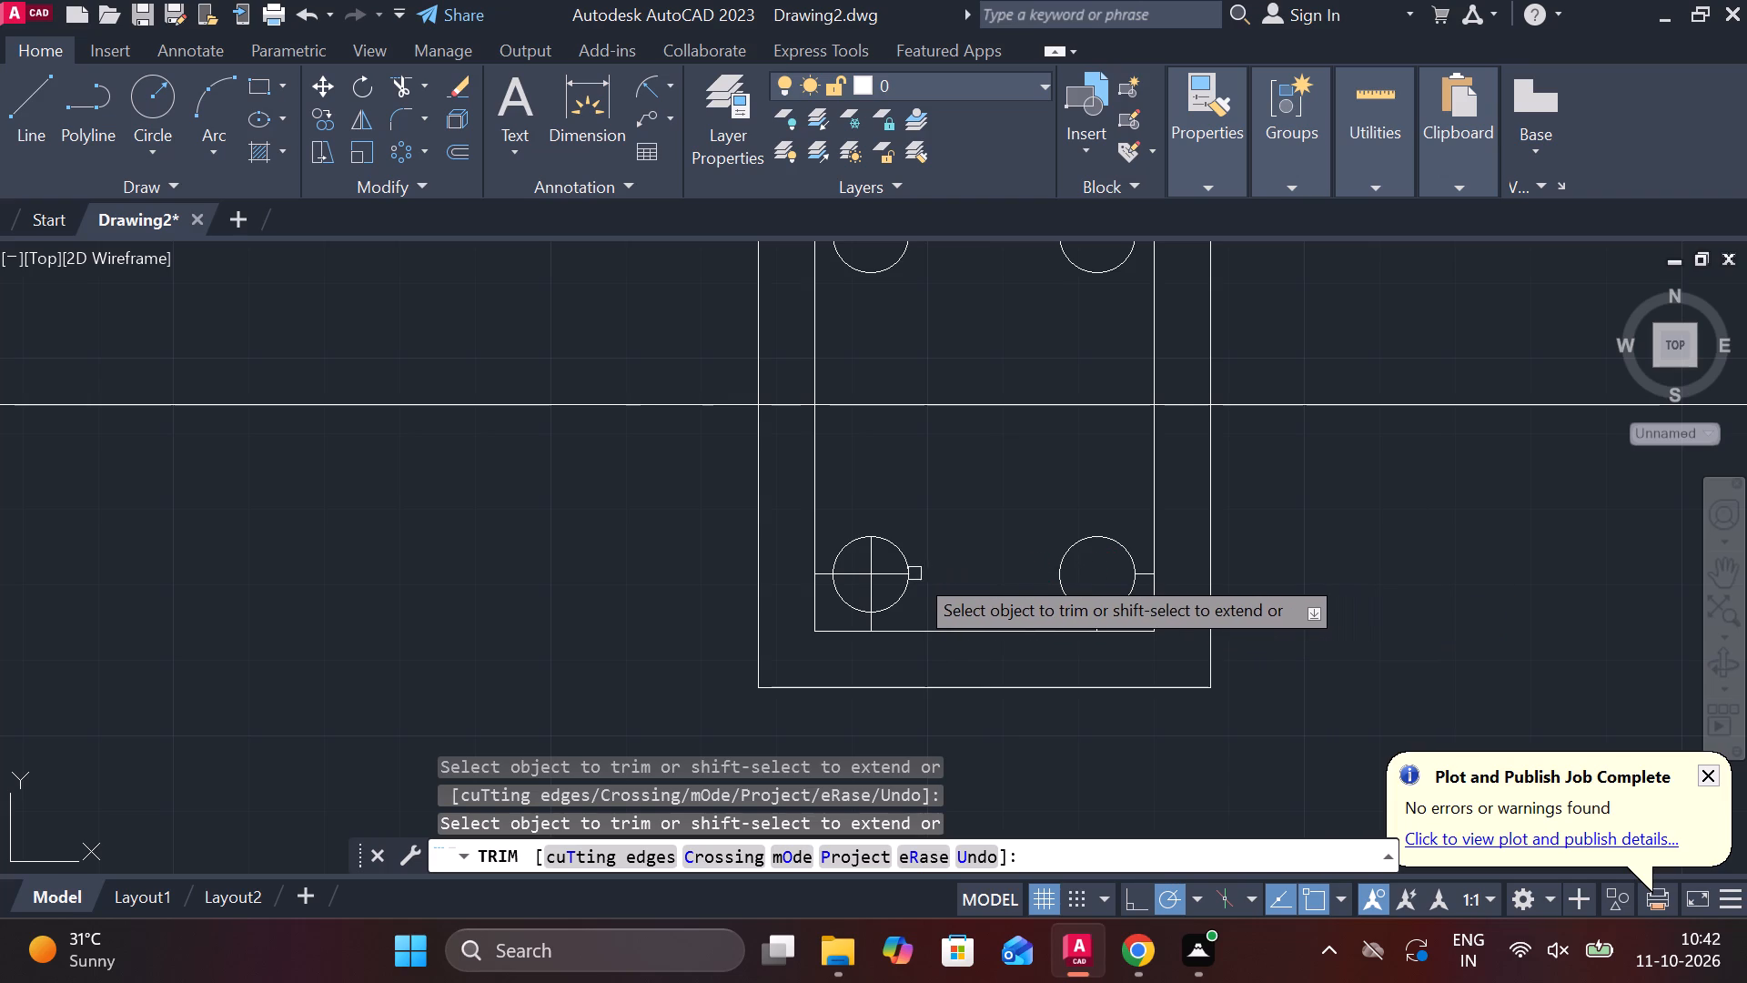
click(881, 576)
click(863, 576)
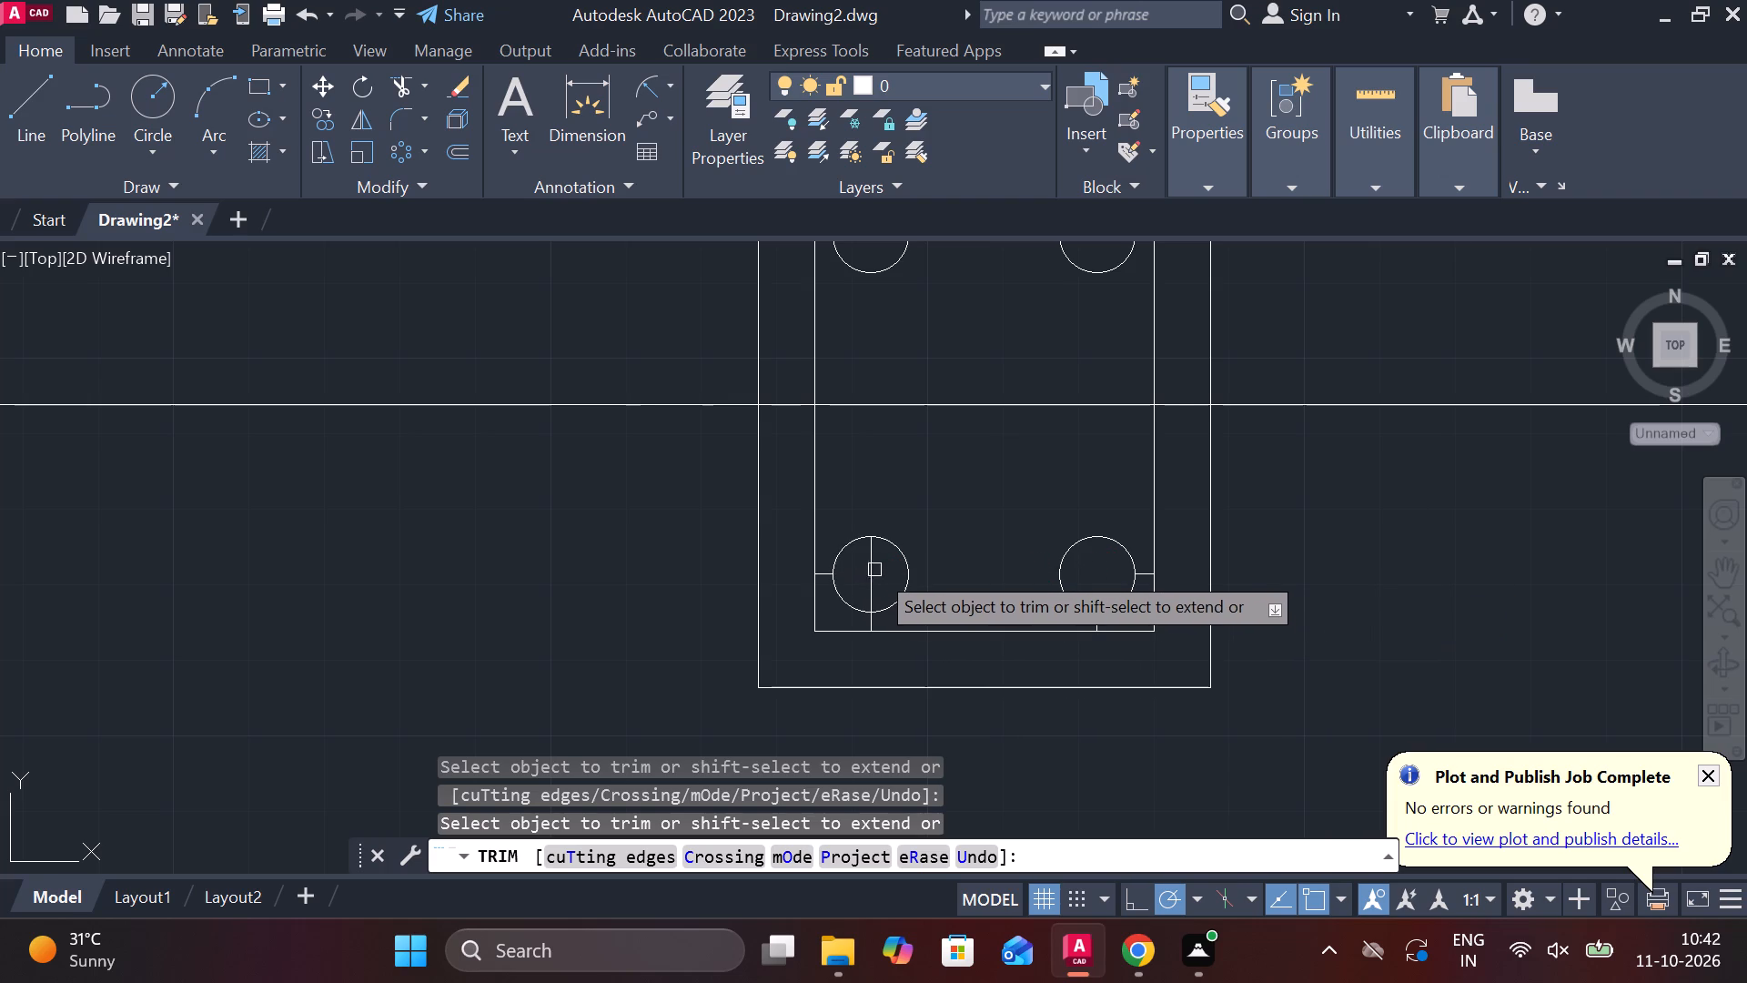
click(877, 568)
Trim the short horizontal and vertical pieces between the two lower circles and the inner rectangle, and end the Trim command.
scroll(873, 619, up, 1)
click(873, 626)
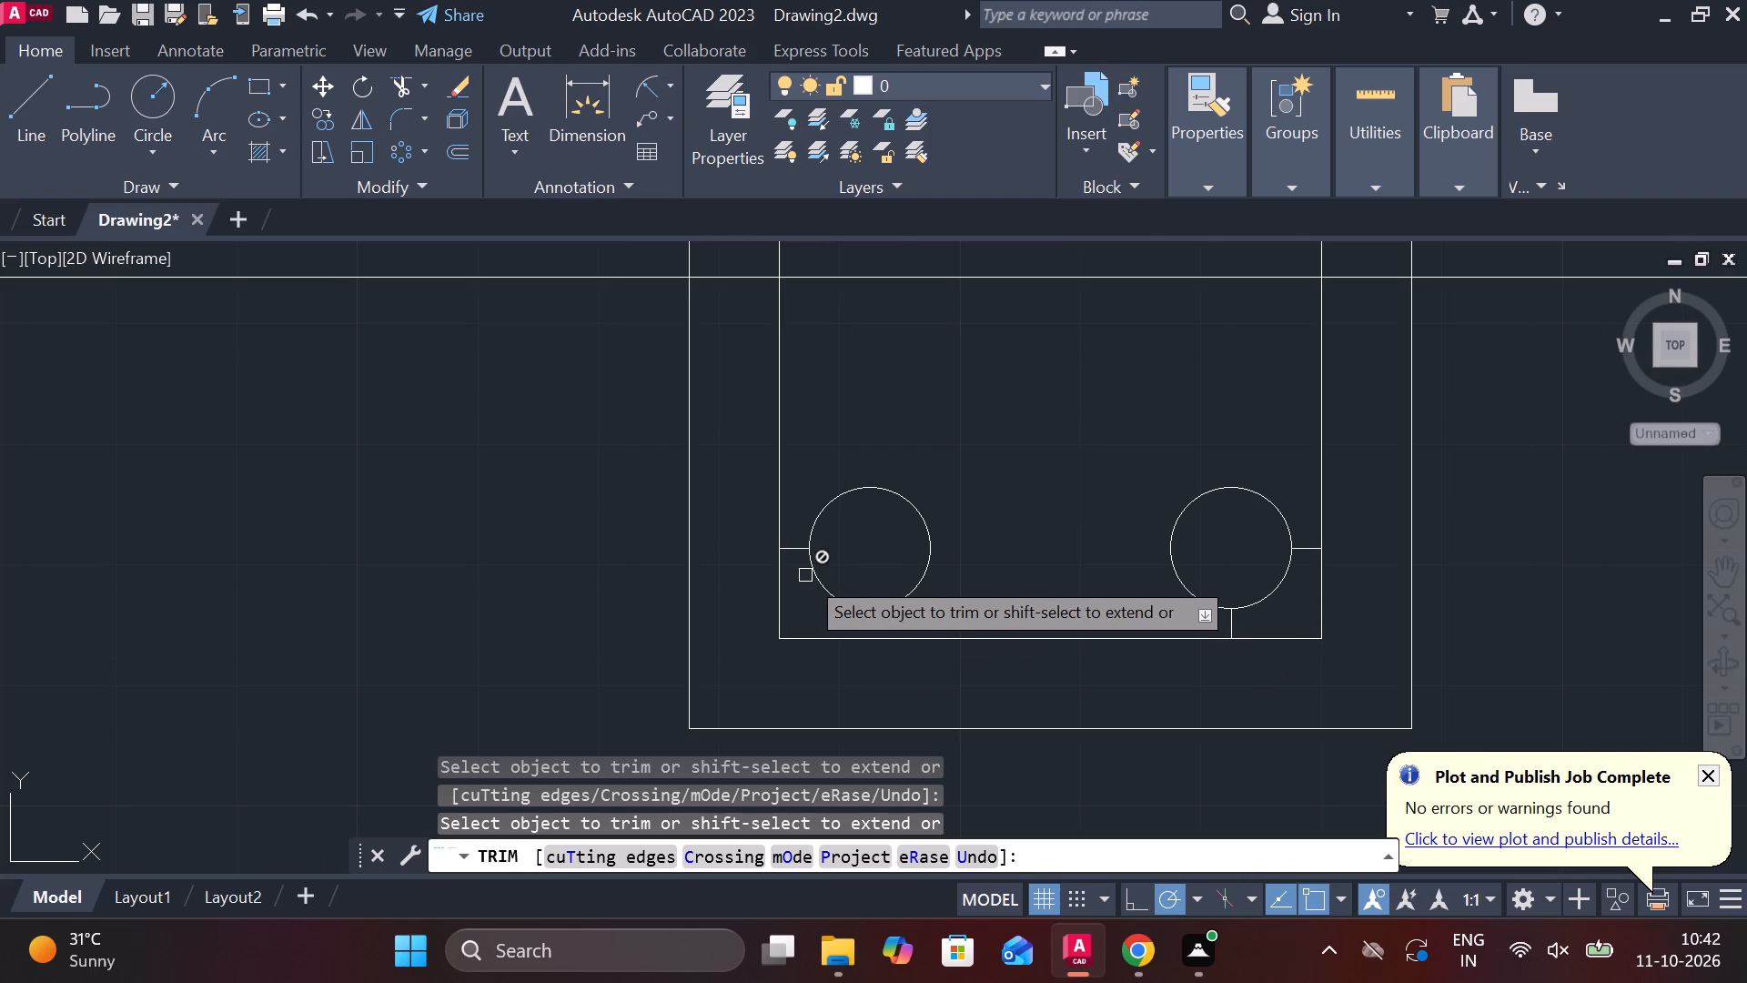
click(799, 549)
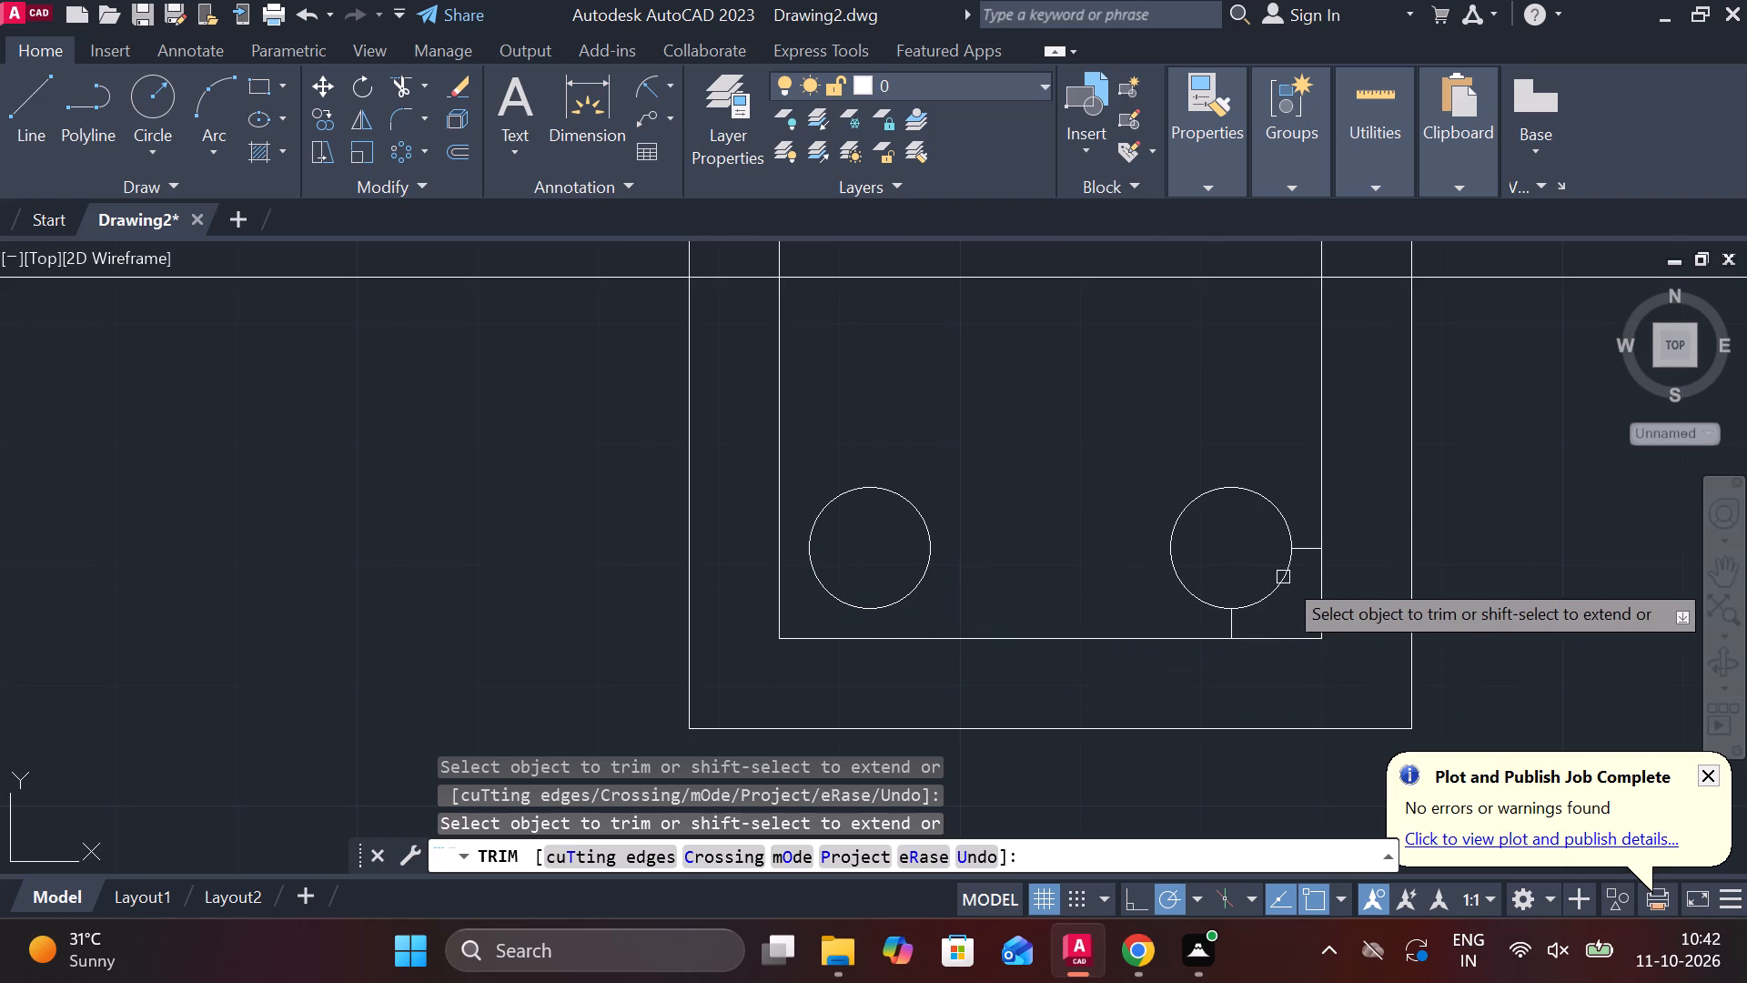
click(1308, 549)
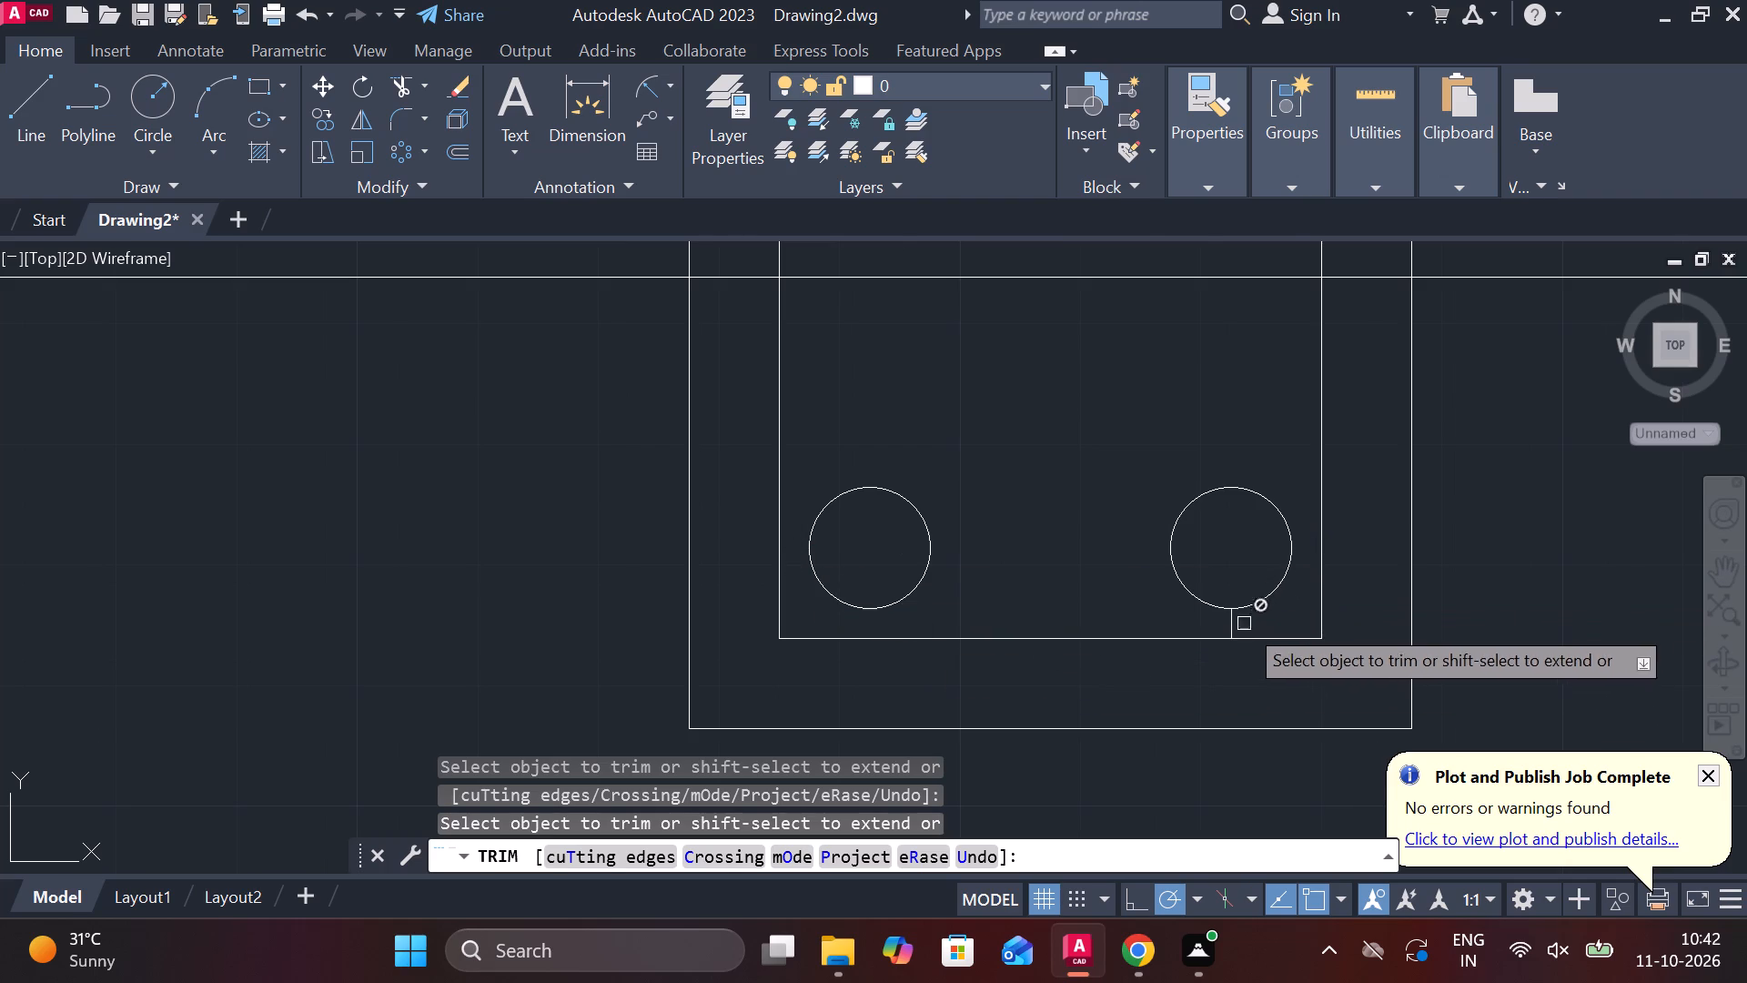
click(1232, 625)
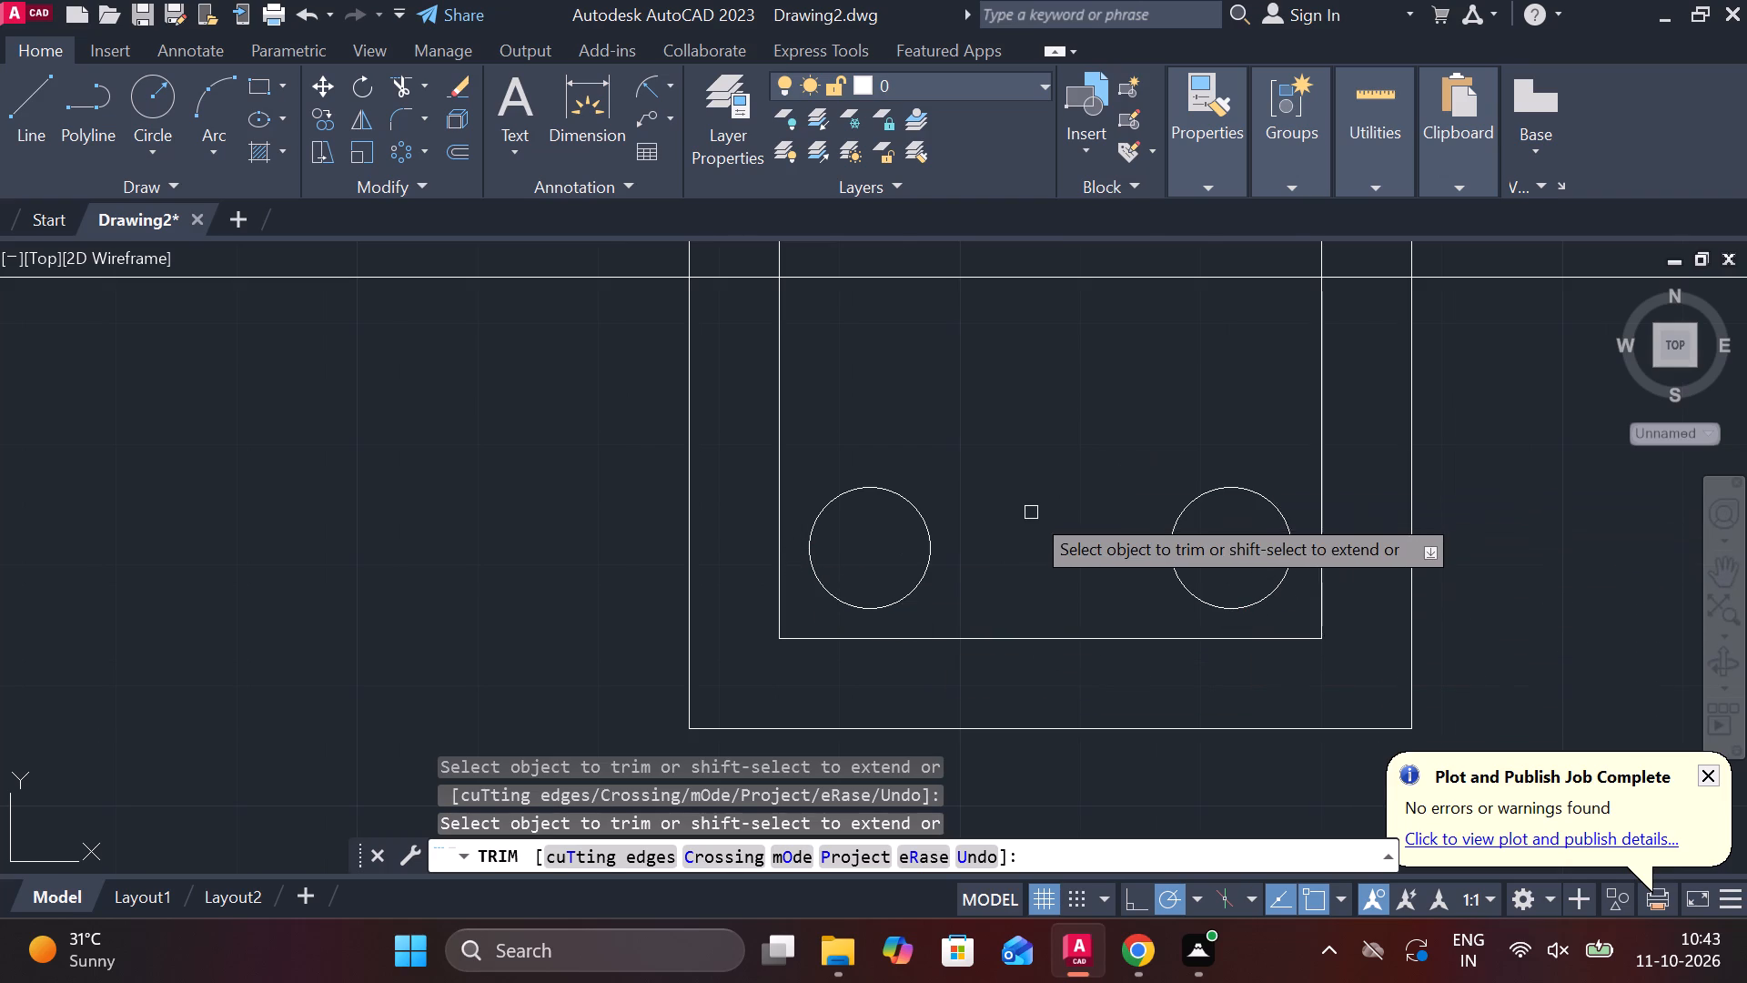
scroll(1031, 512, down, 2)
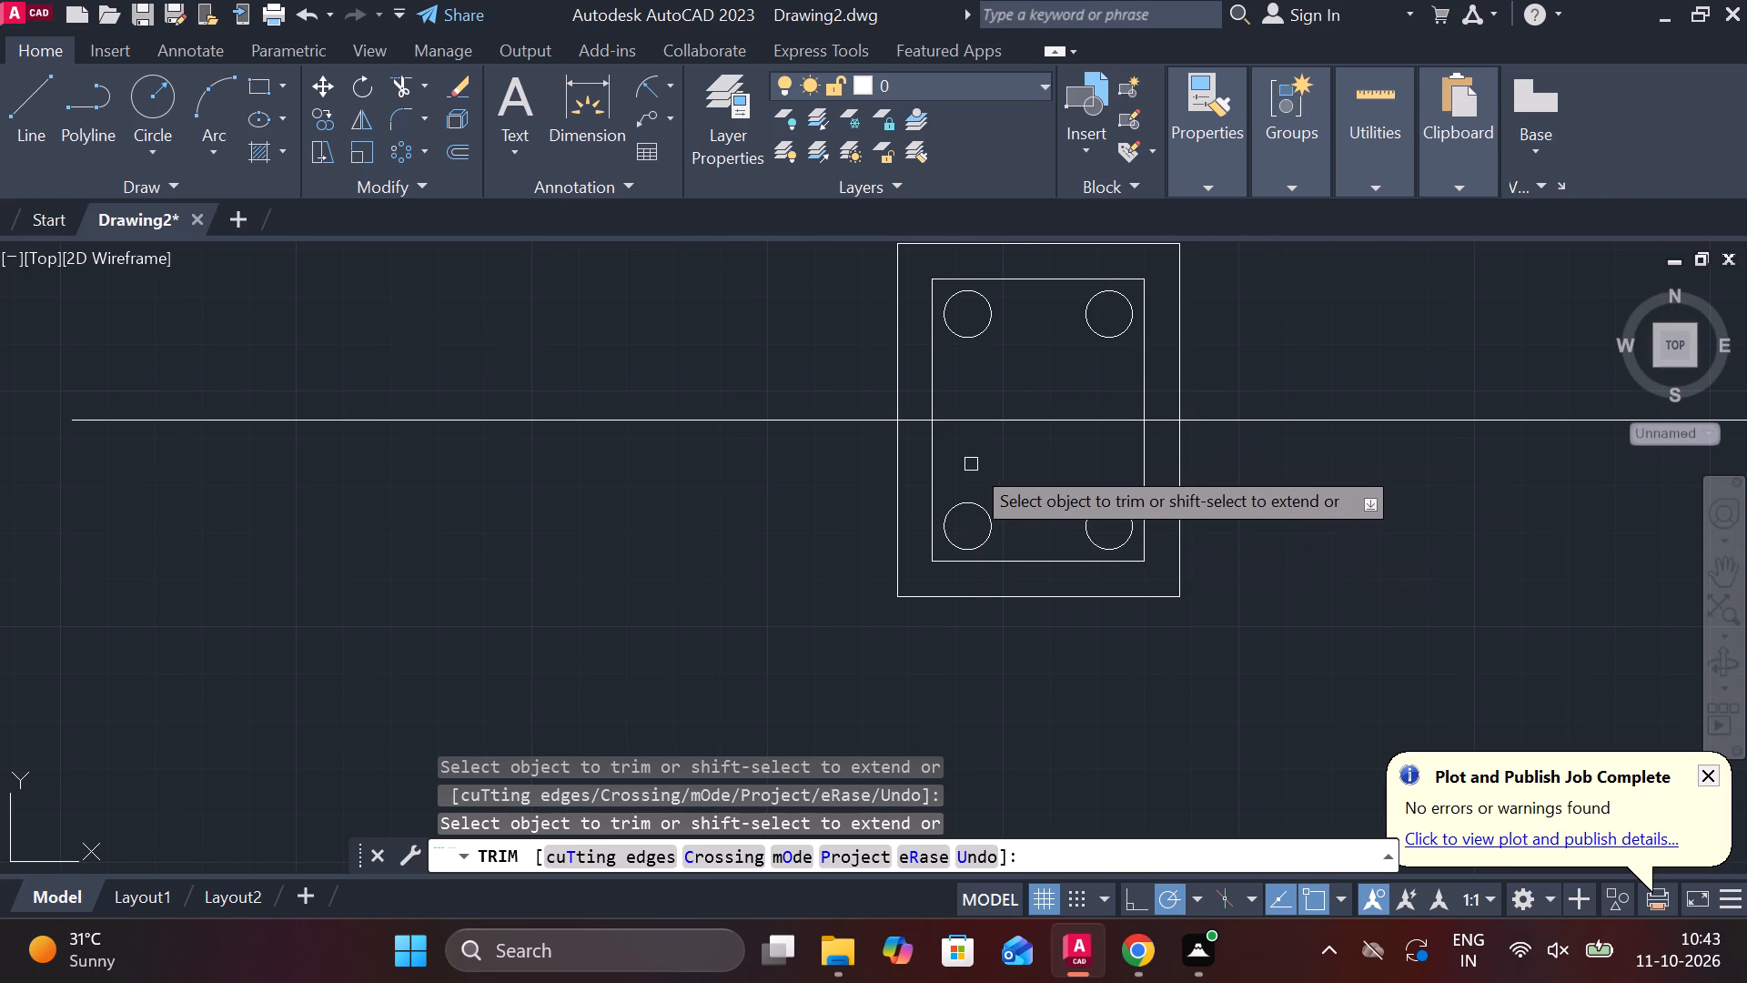
scroll(1264, 303, down, 1)
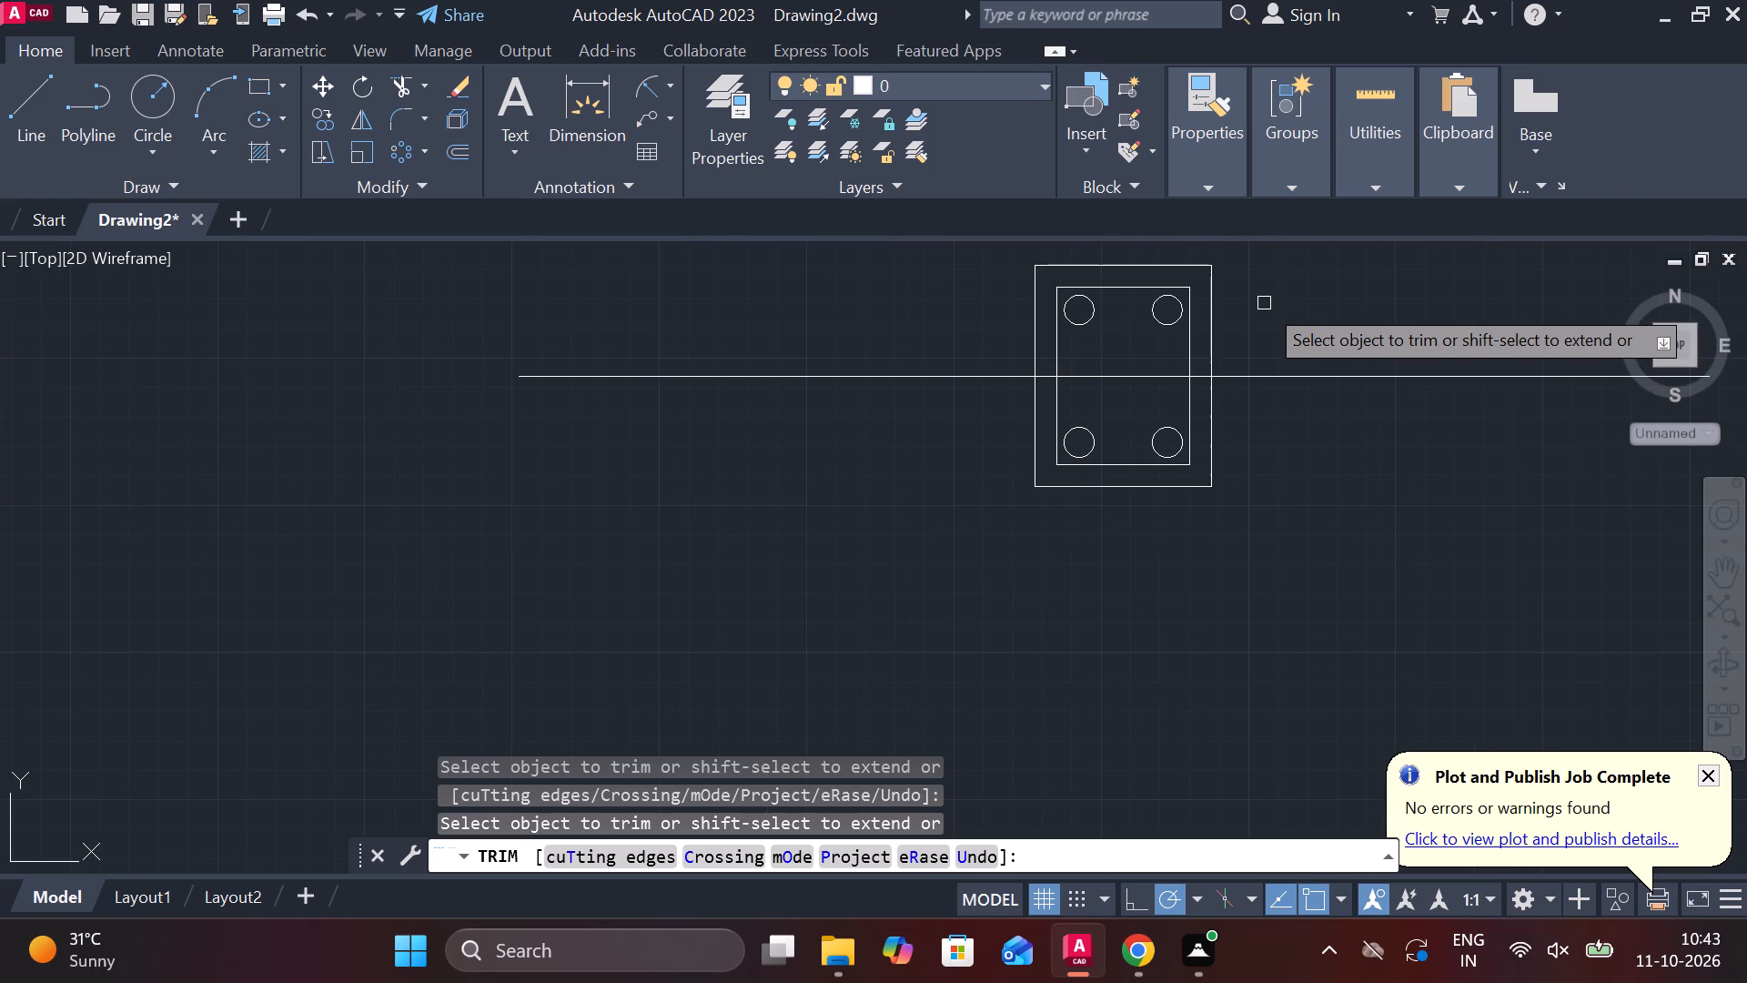
scroll(1001, 588, up, 1)
scroll(1001, 588, down, 3)
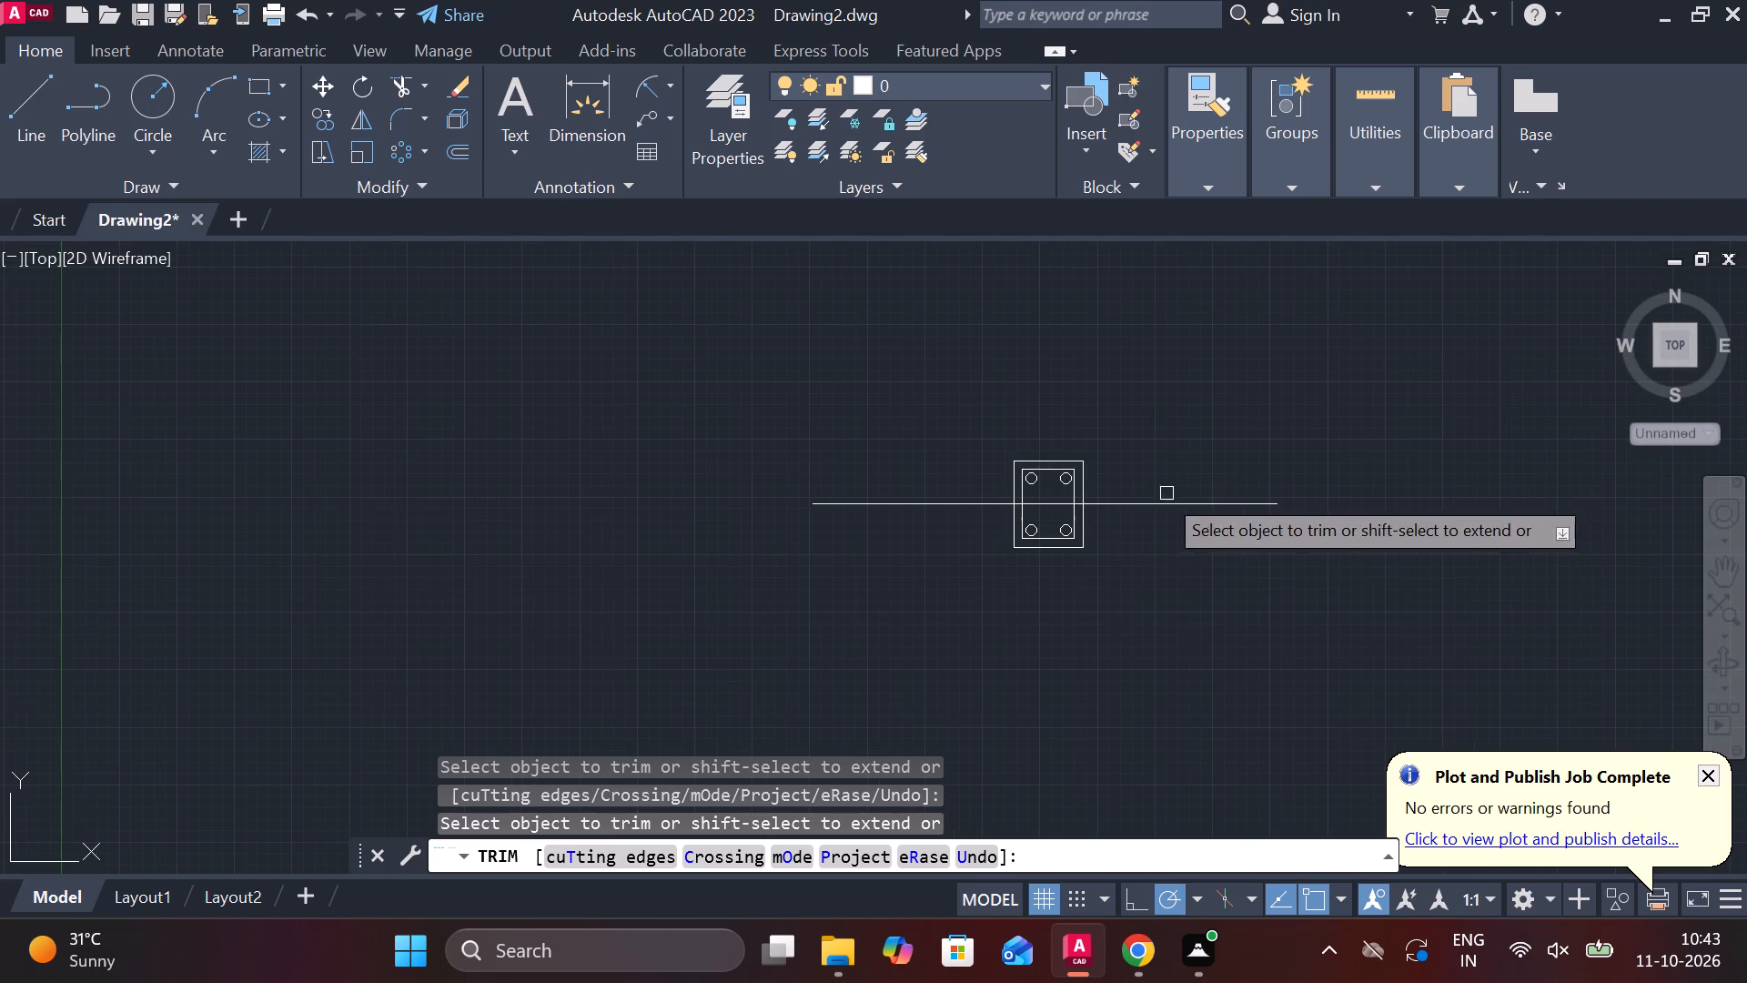
scroll(1071, 528, up, 2)
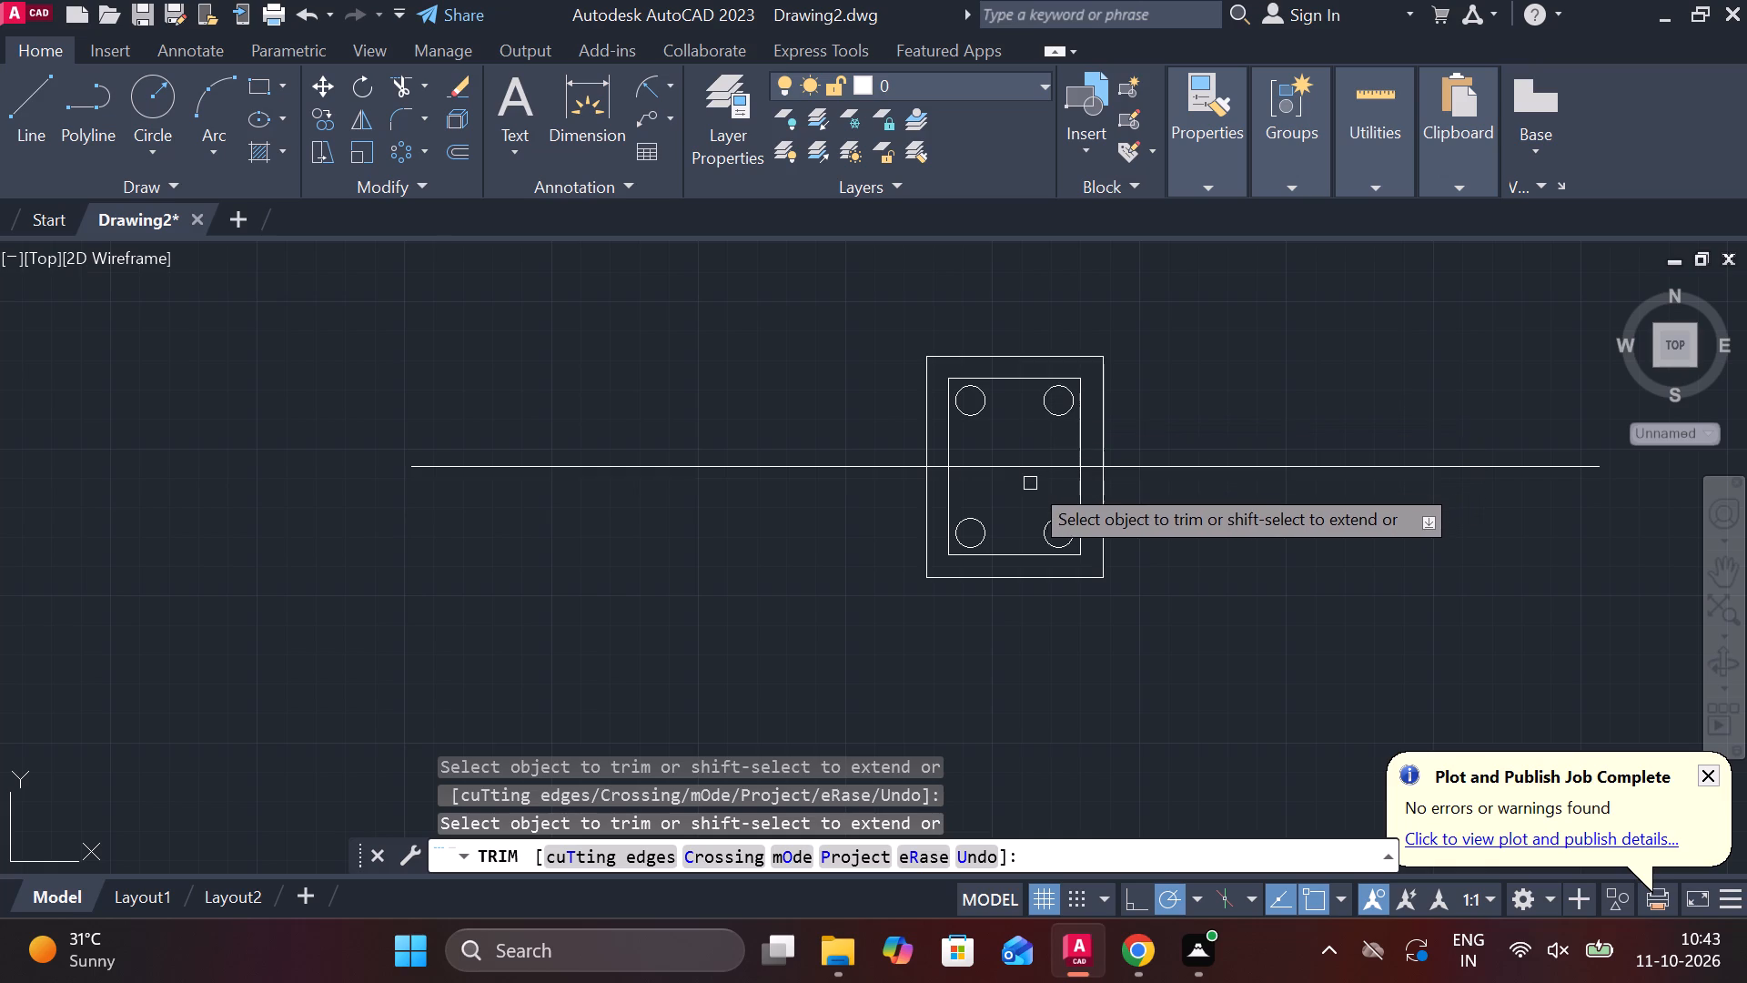
key(Escape)
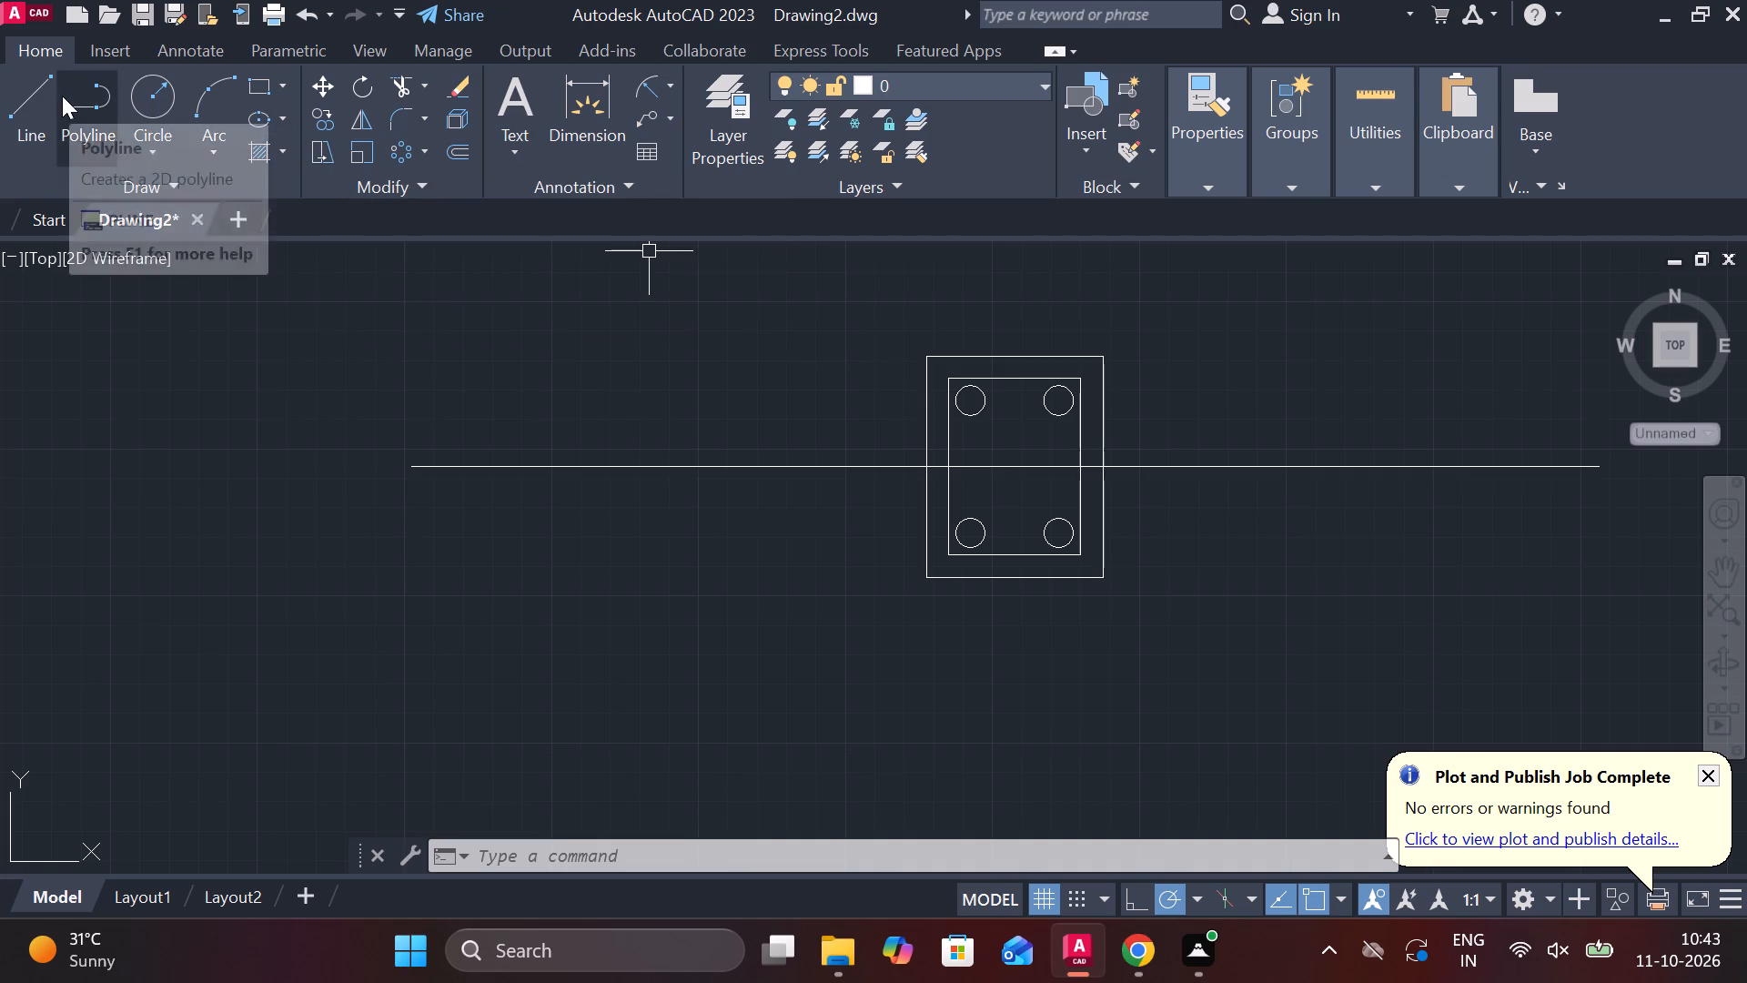
Draw a vertical line through the centres of the two right-hand circles, extending above and below the outer rectangle.
click(6, 96)
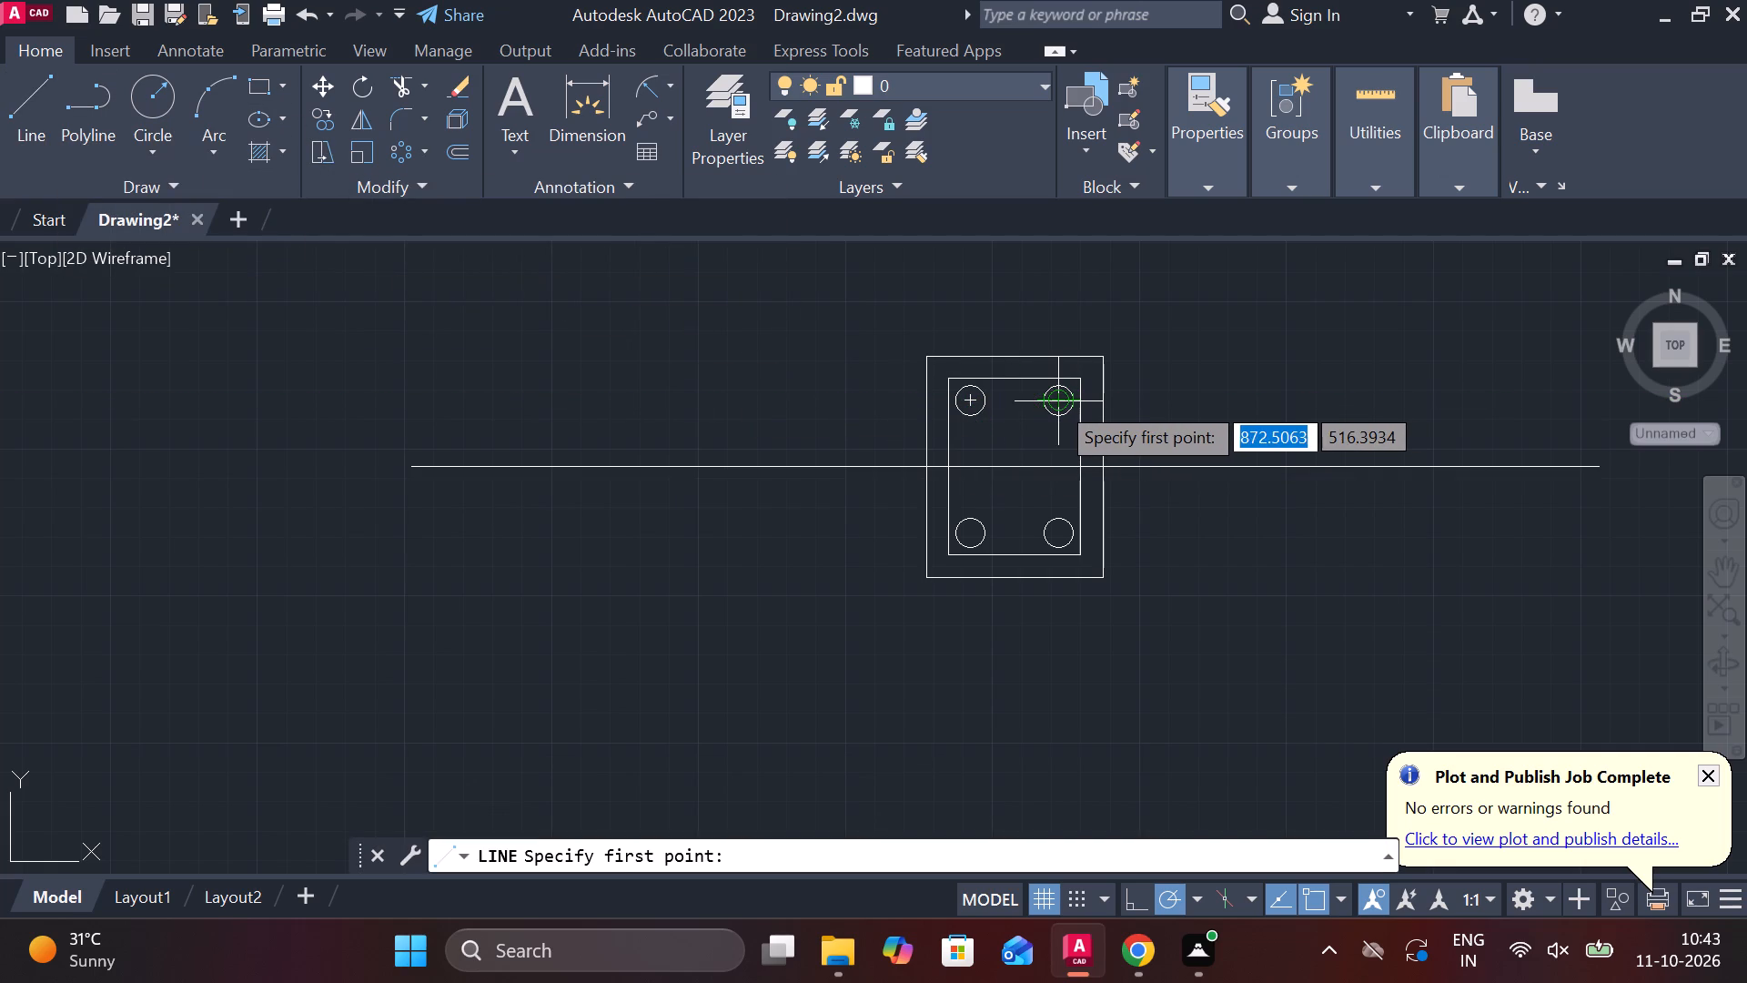
click(1058, 310)
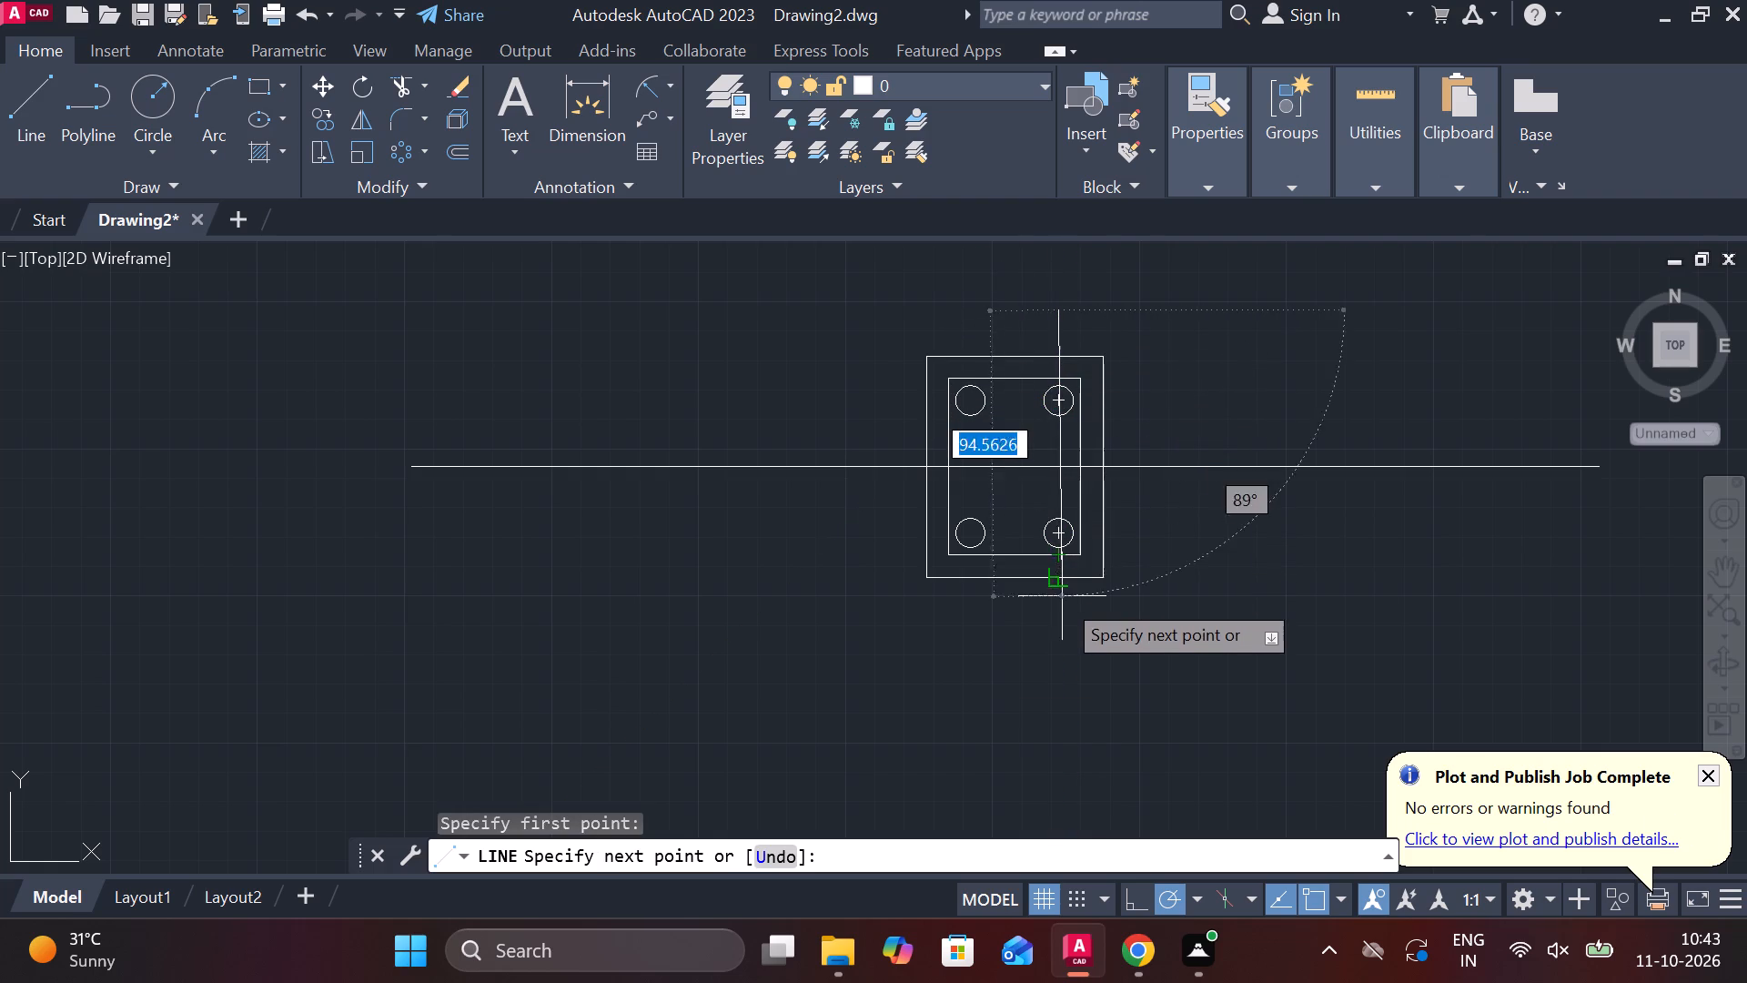
click(1055, 655)
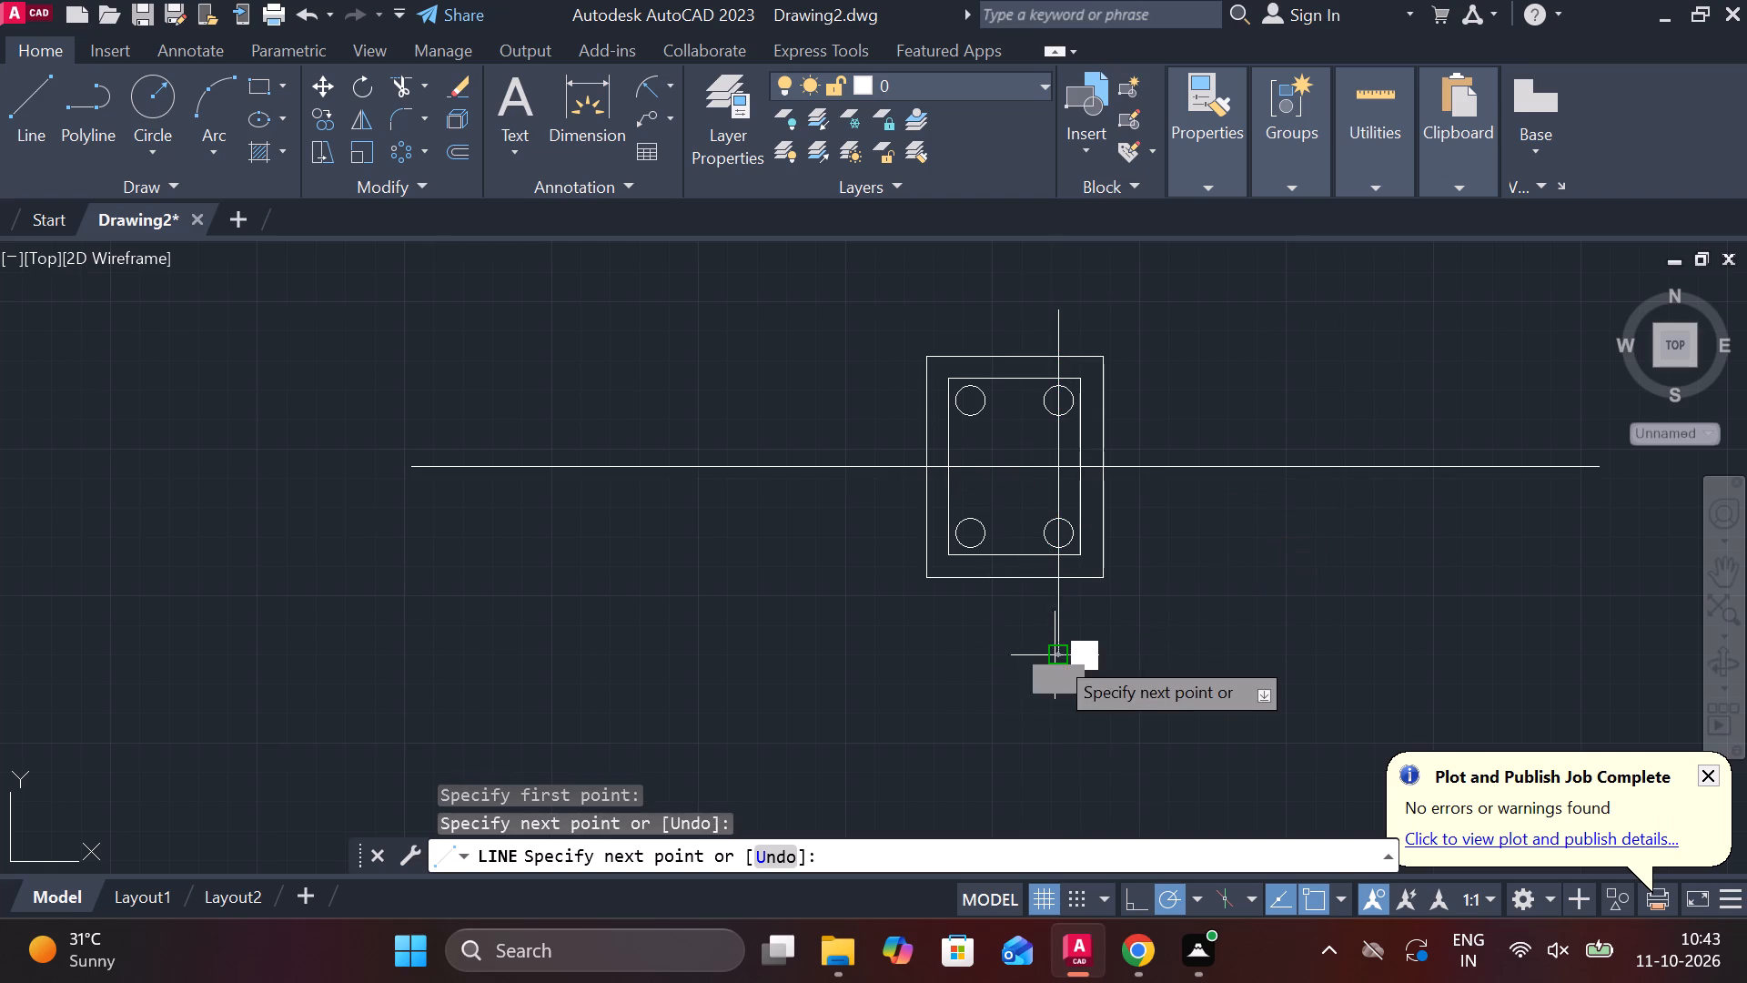
key(Escape)
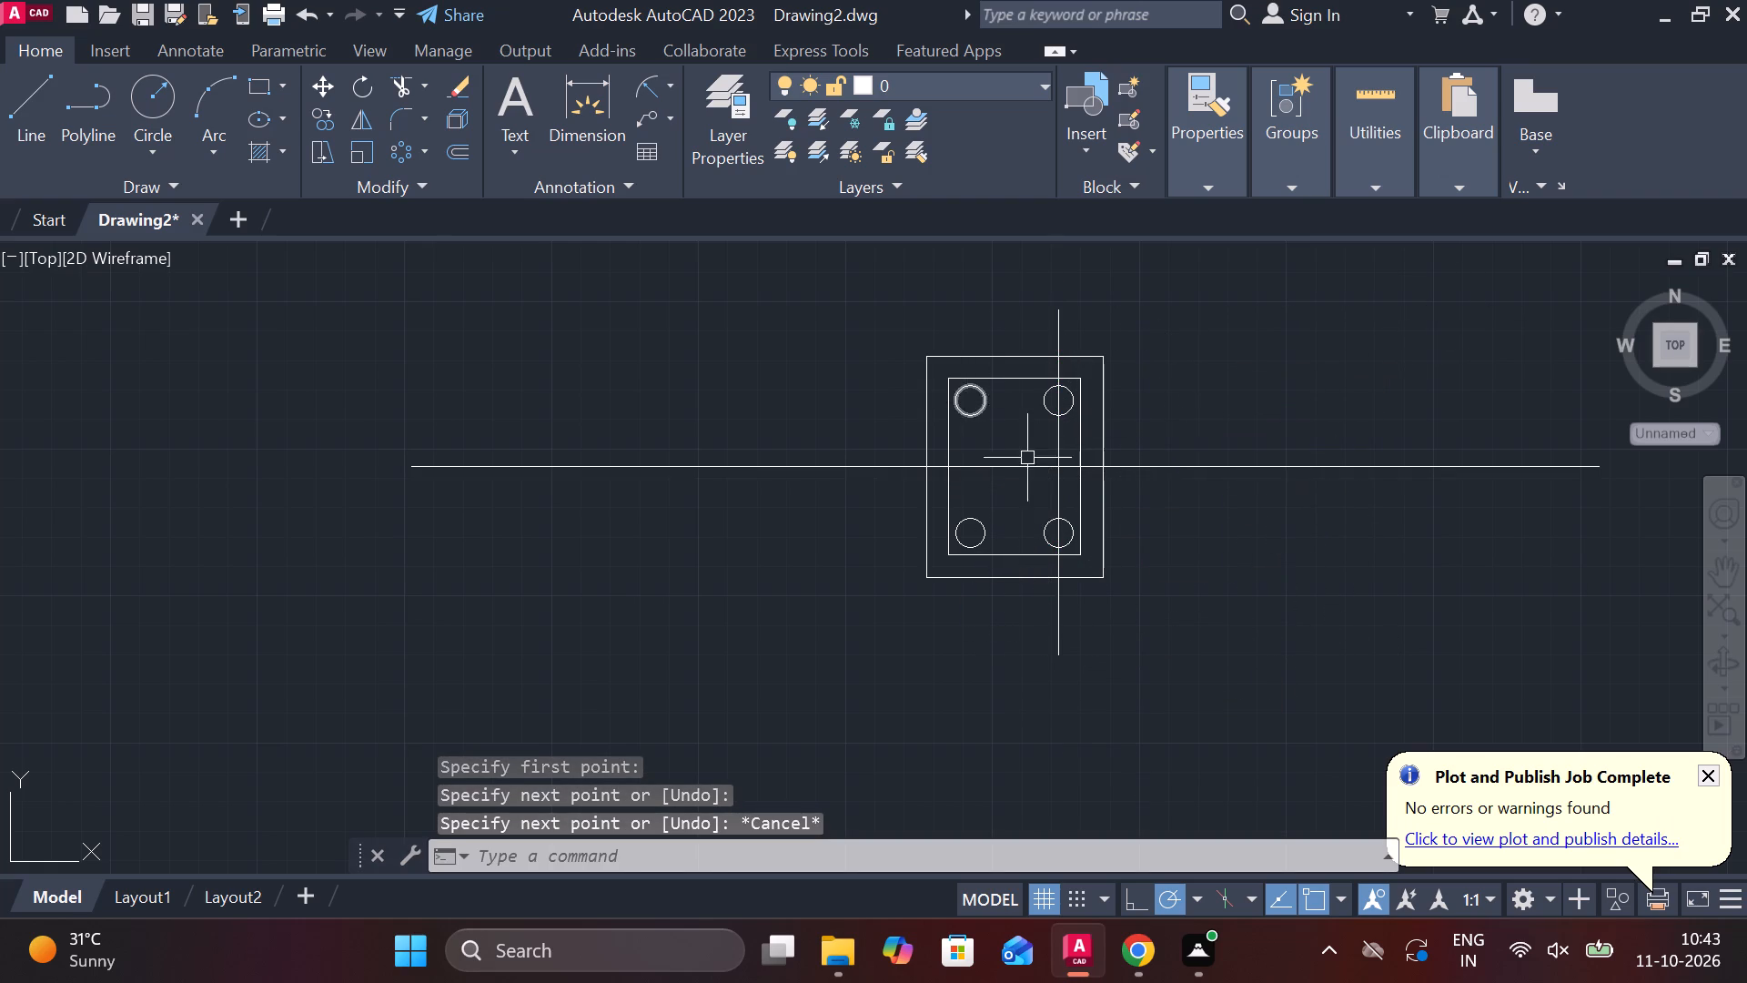
Copy the new vertical line 23 to the right along the long horizontal line.
click(1061, 442)
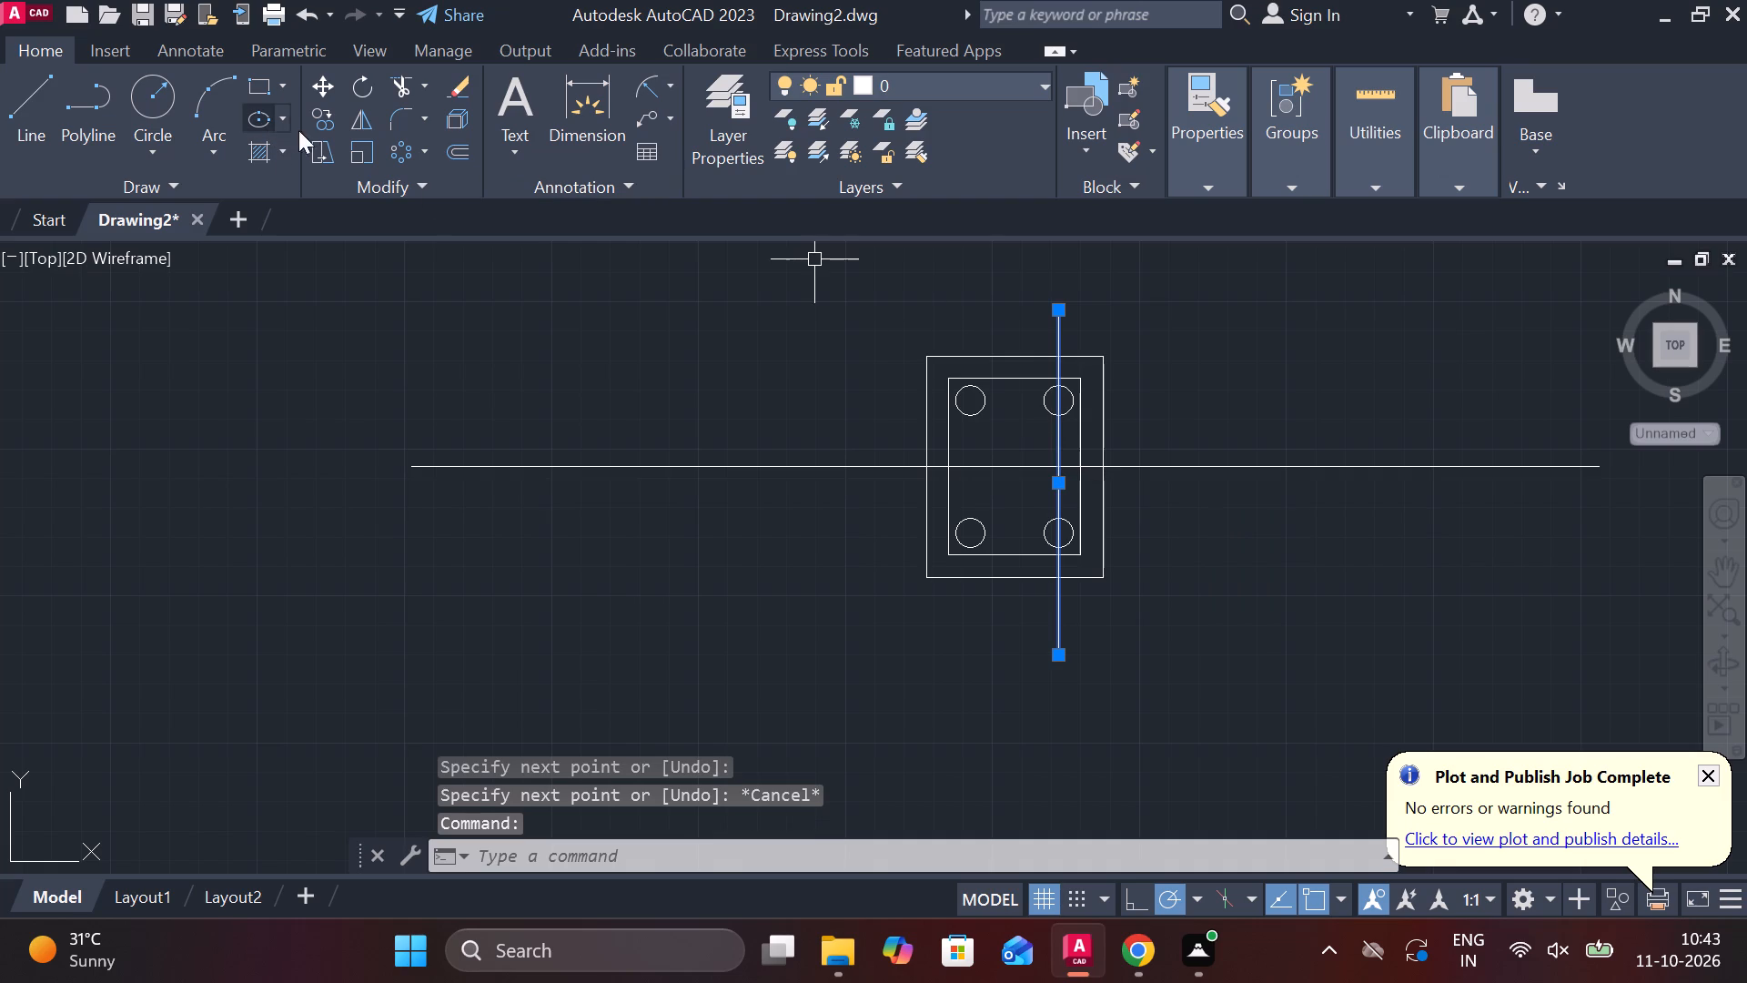
click(332, 120)
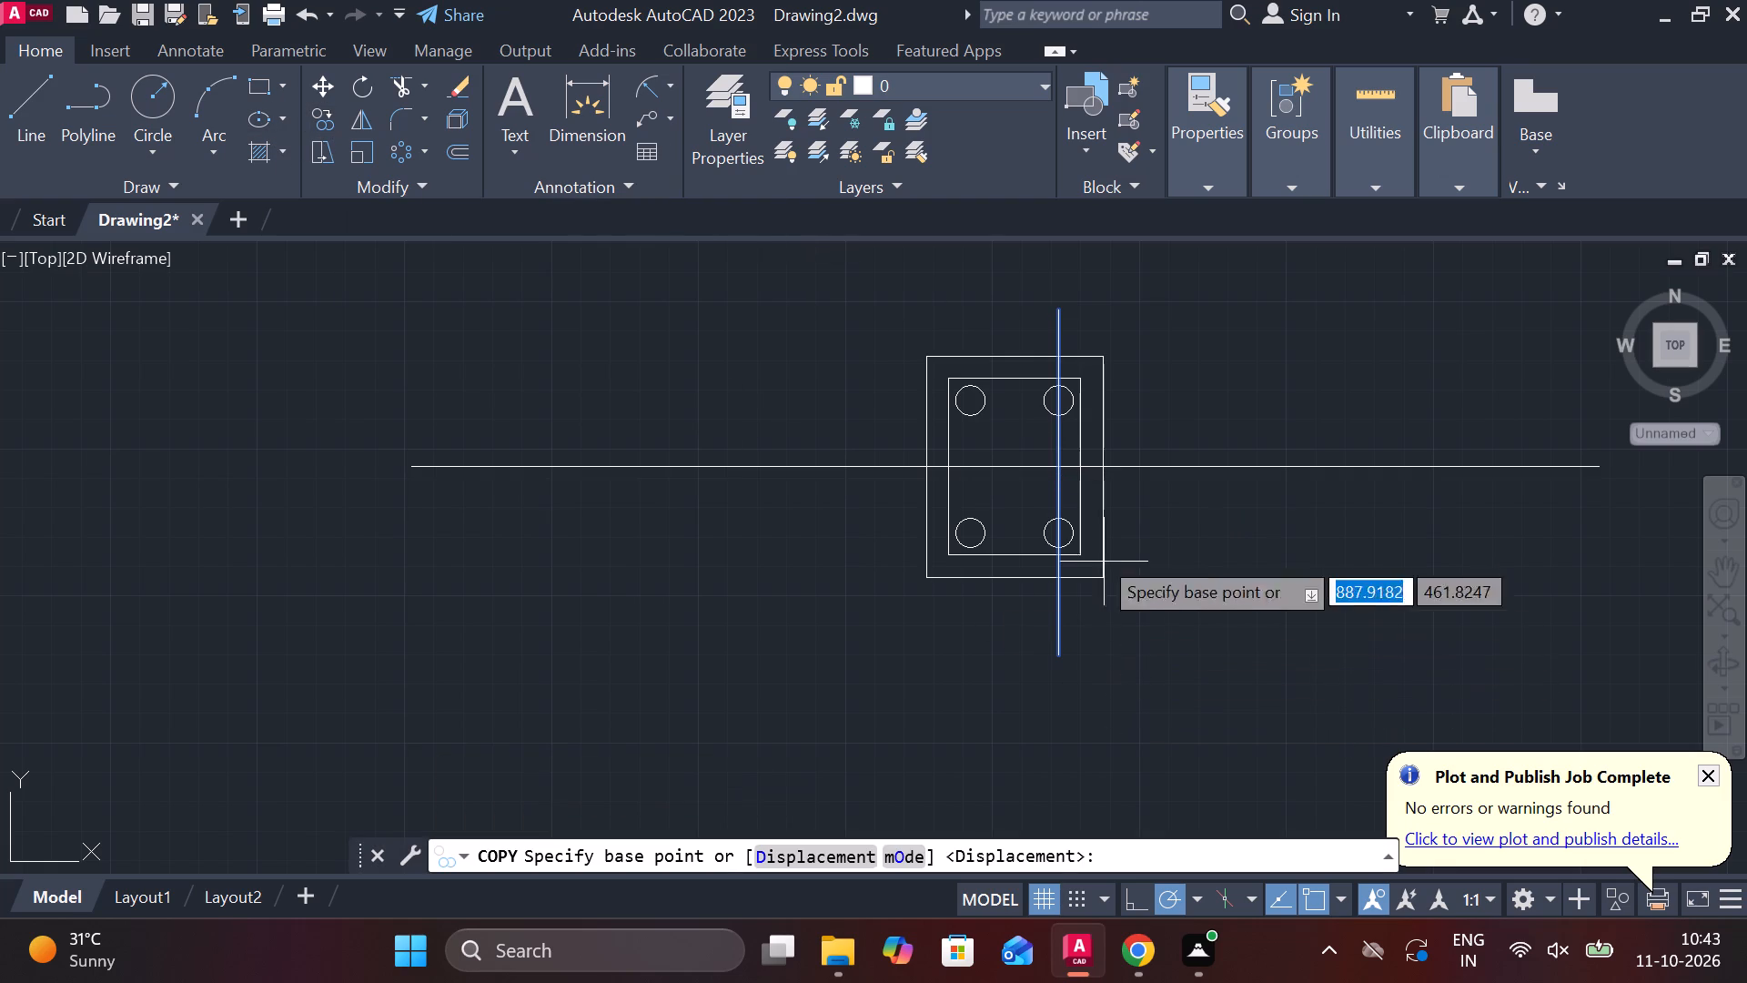
click(1060, 460)
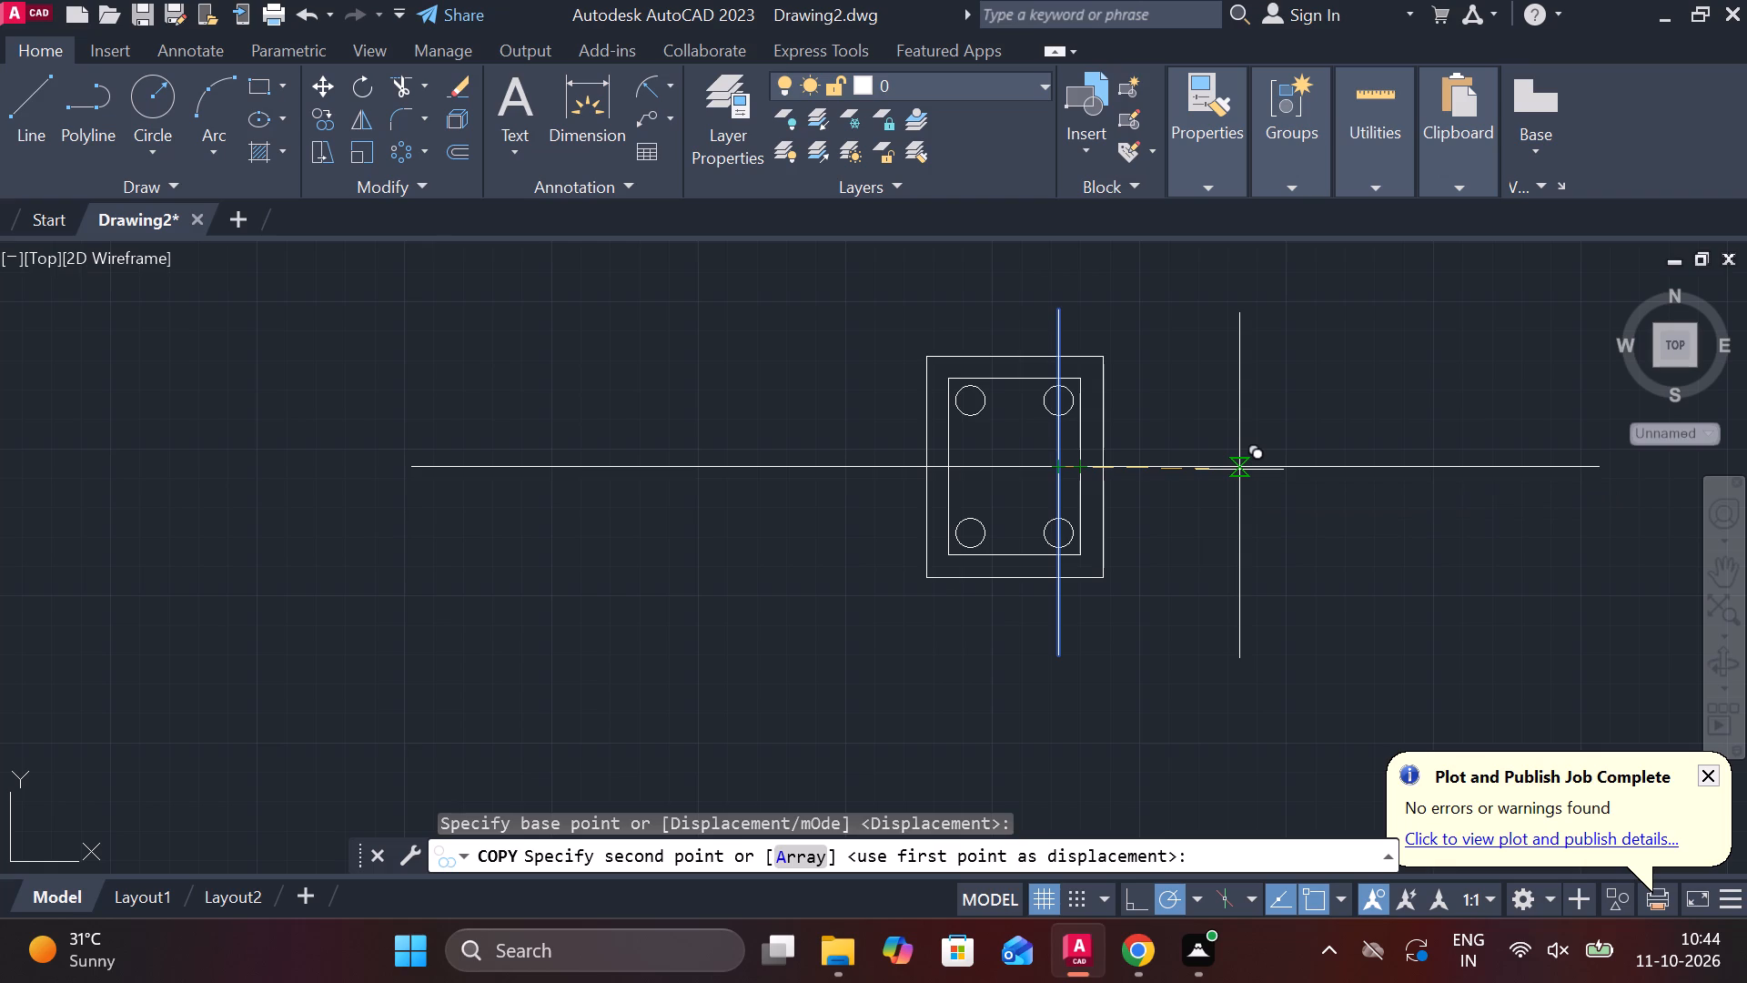
text(23)
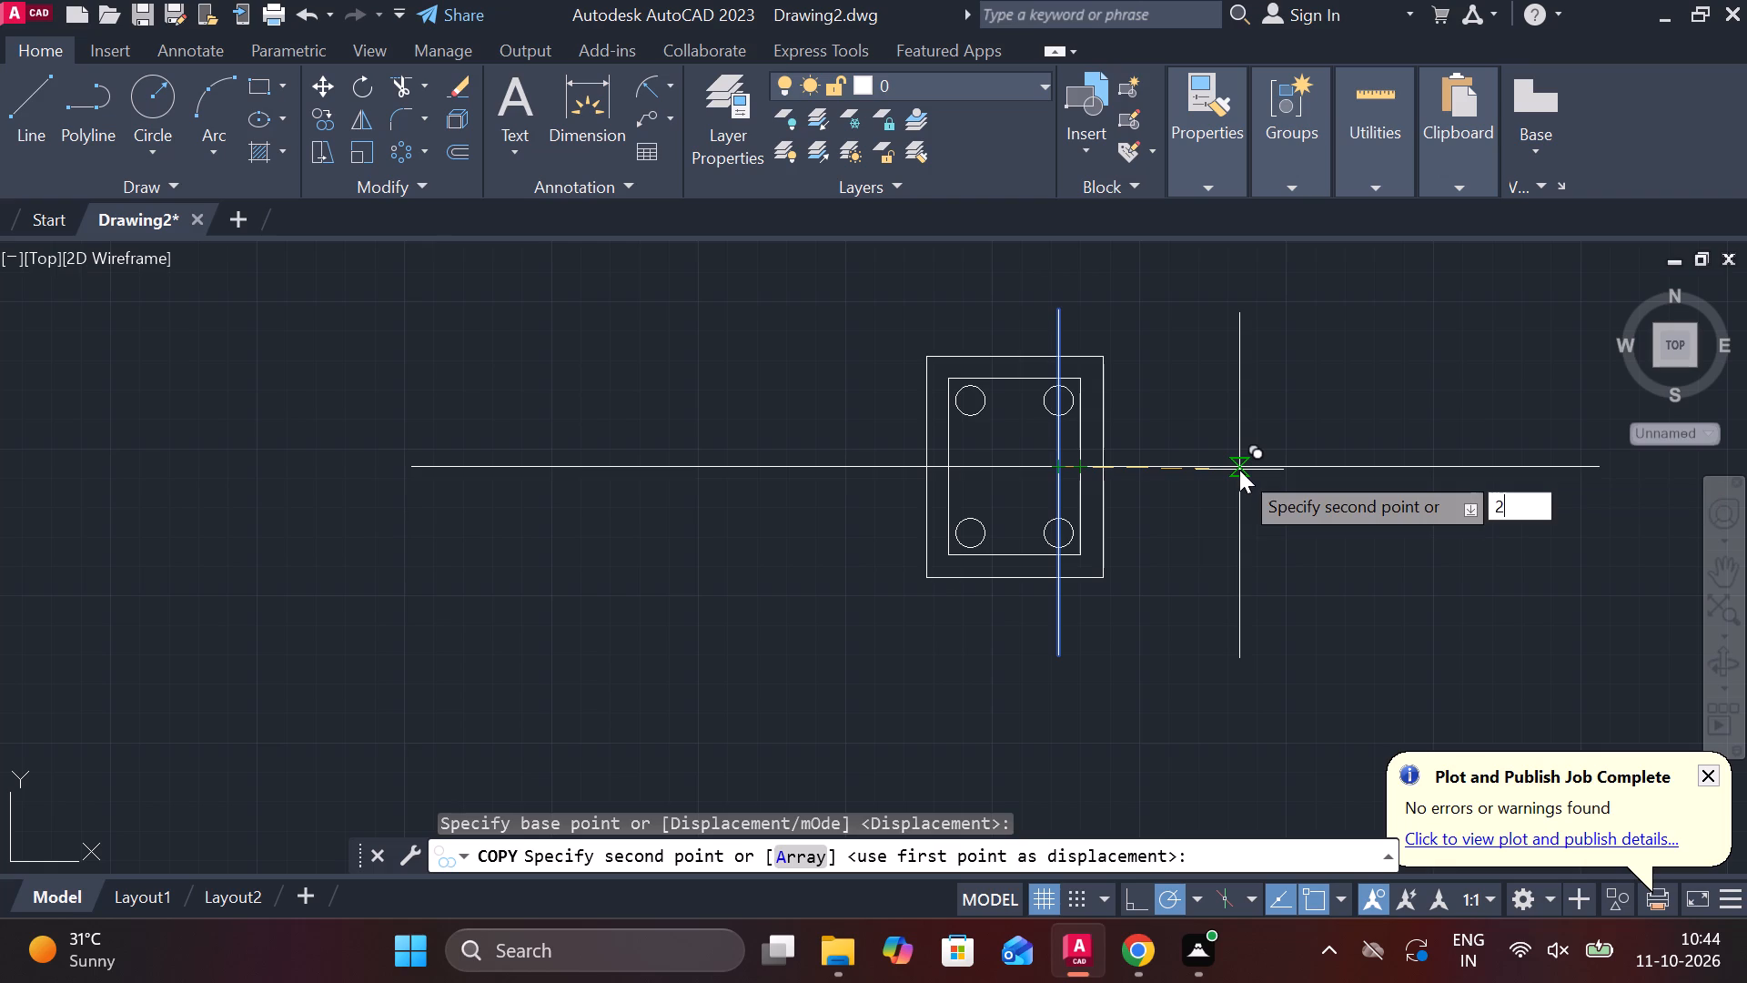
key(Return)
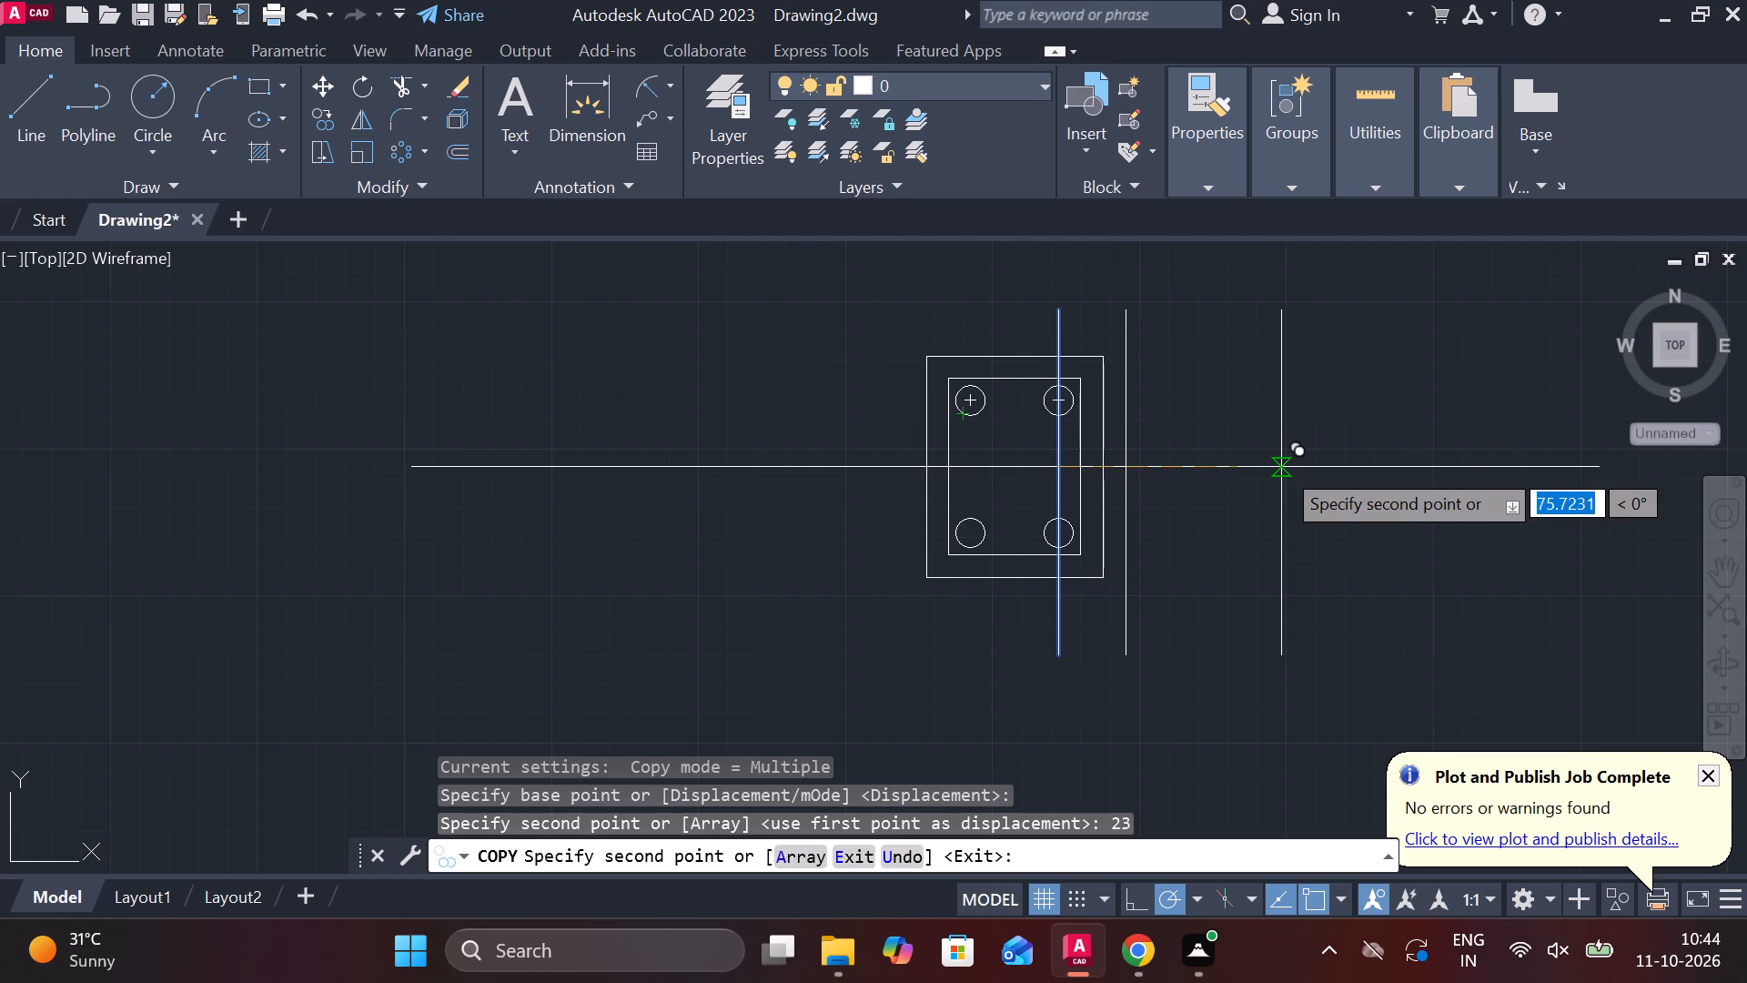
key(Escape)
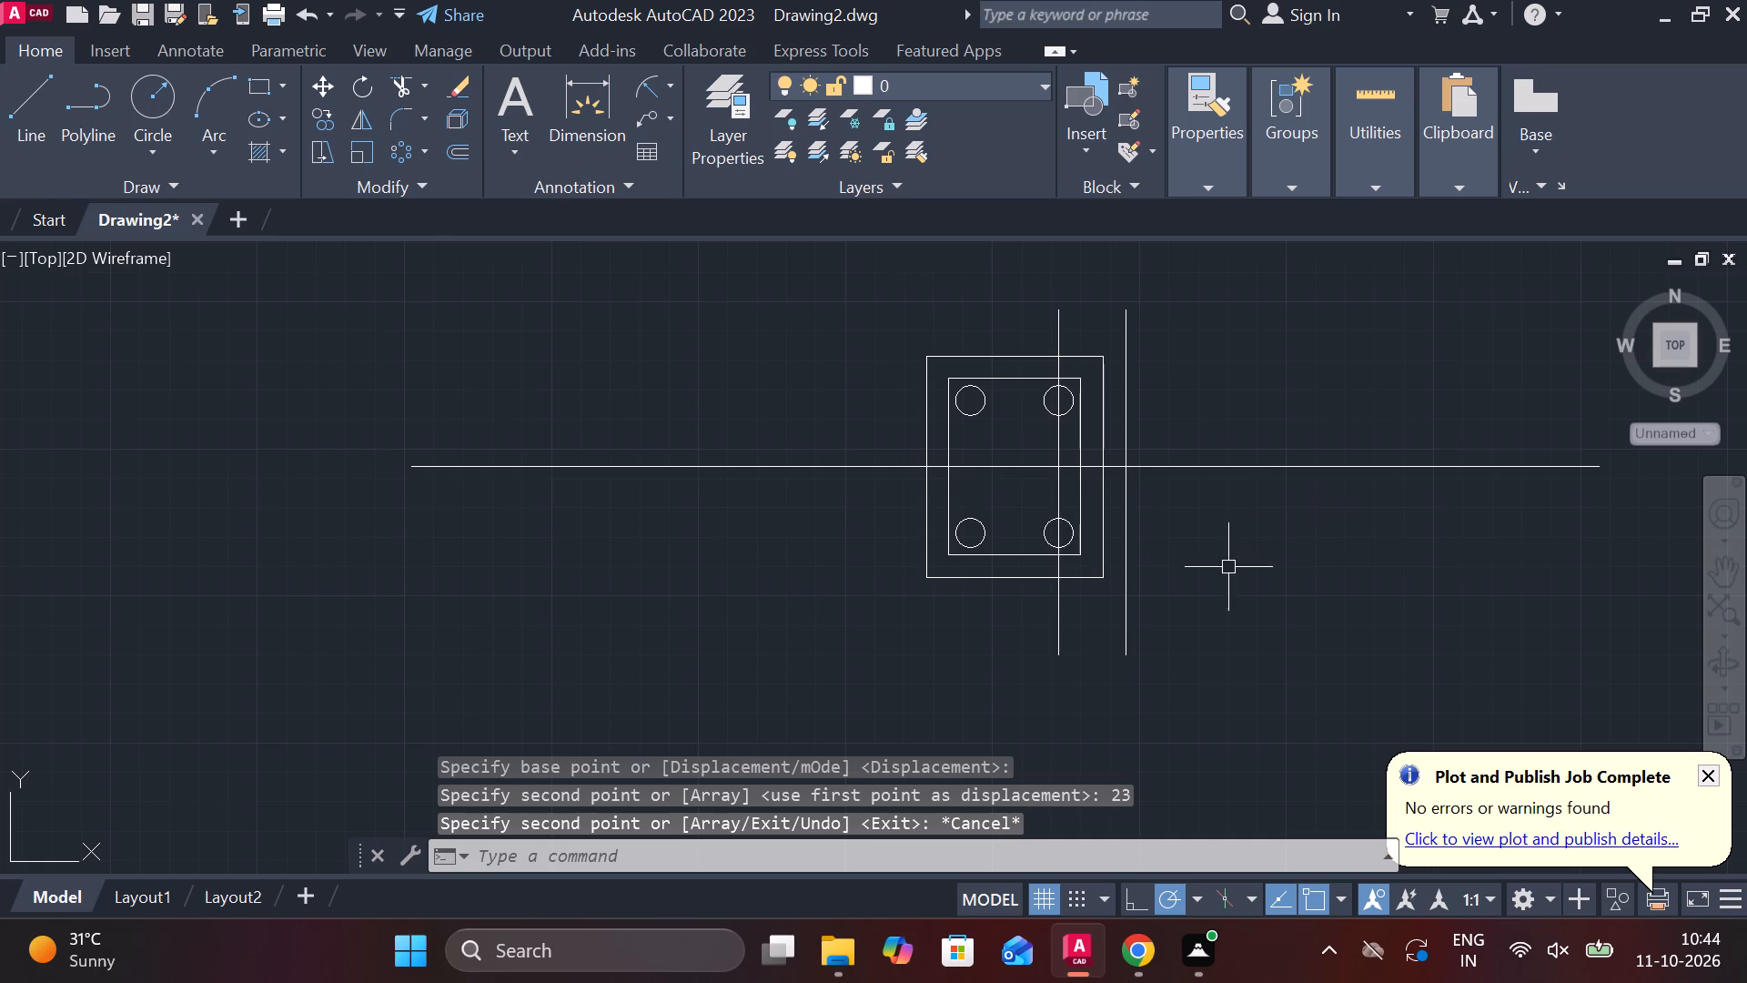
Copy the vertical line just outside the outer rectangle 53 to the right along the long horizontal line.
click(1129, 586)
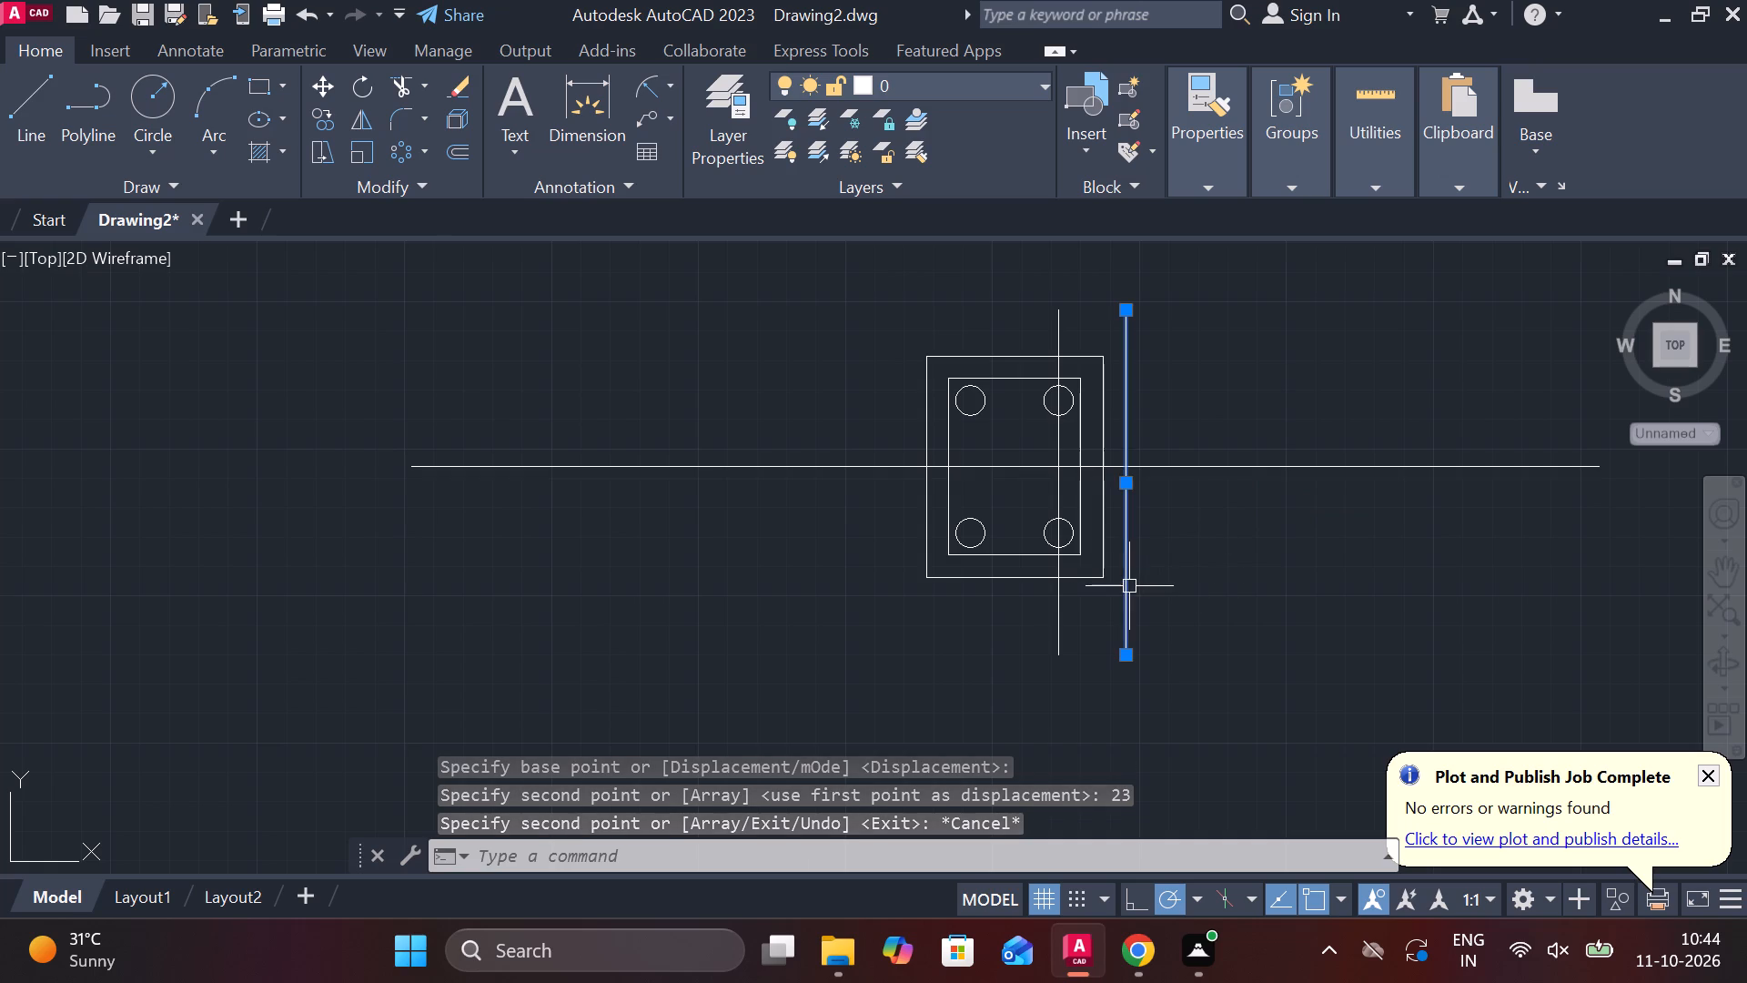
click(335, 121)
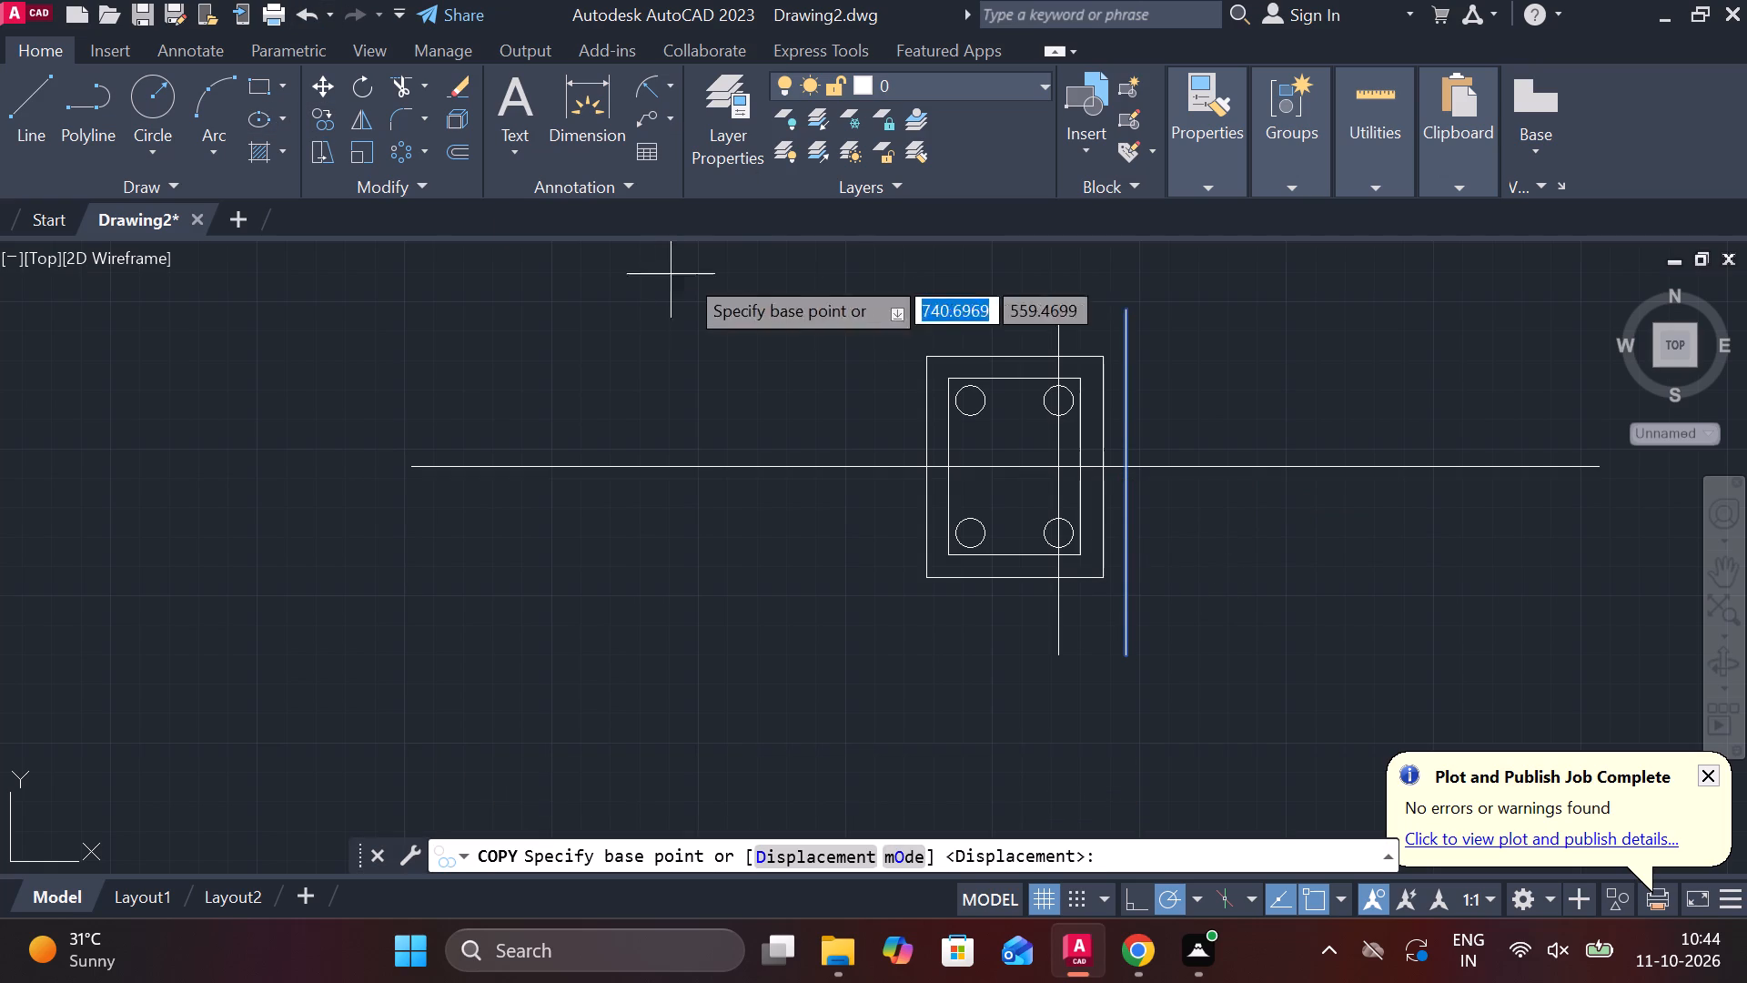
click(1124, 471)
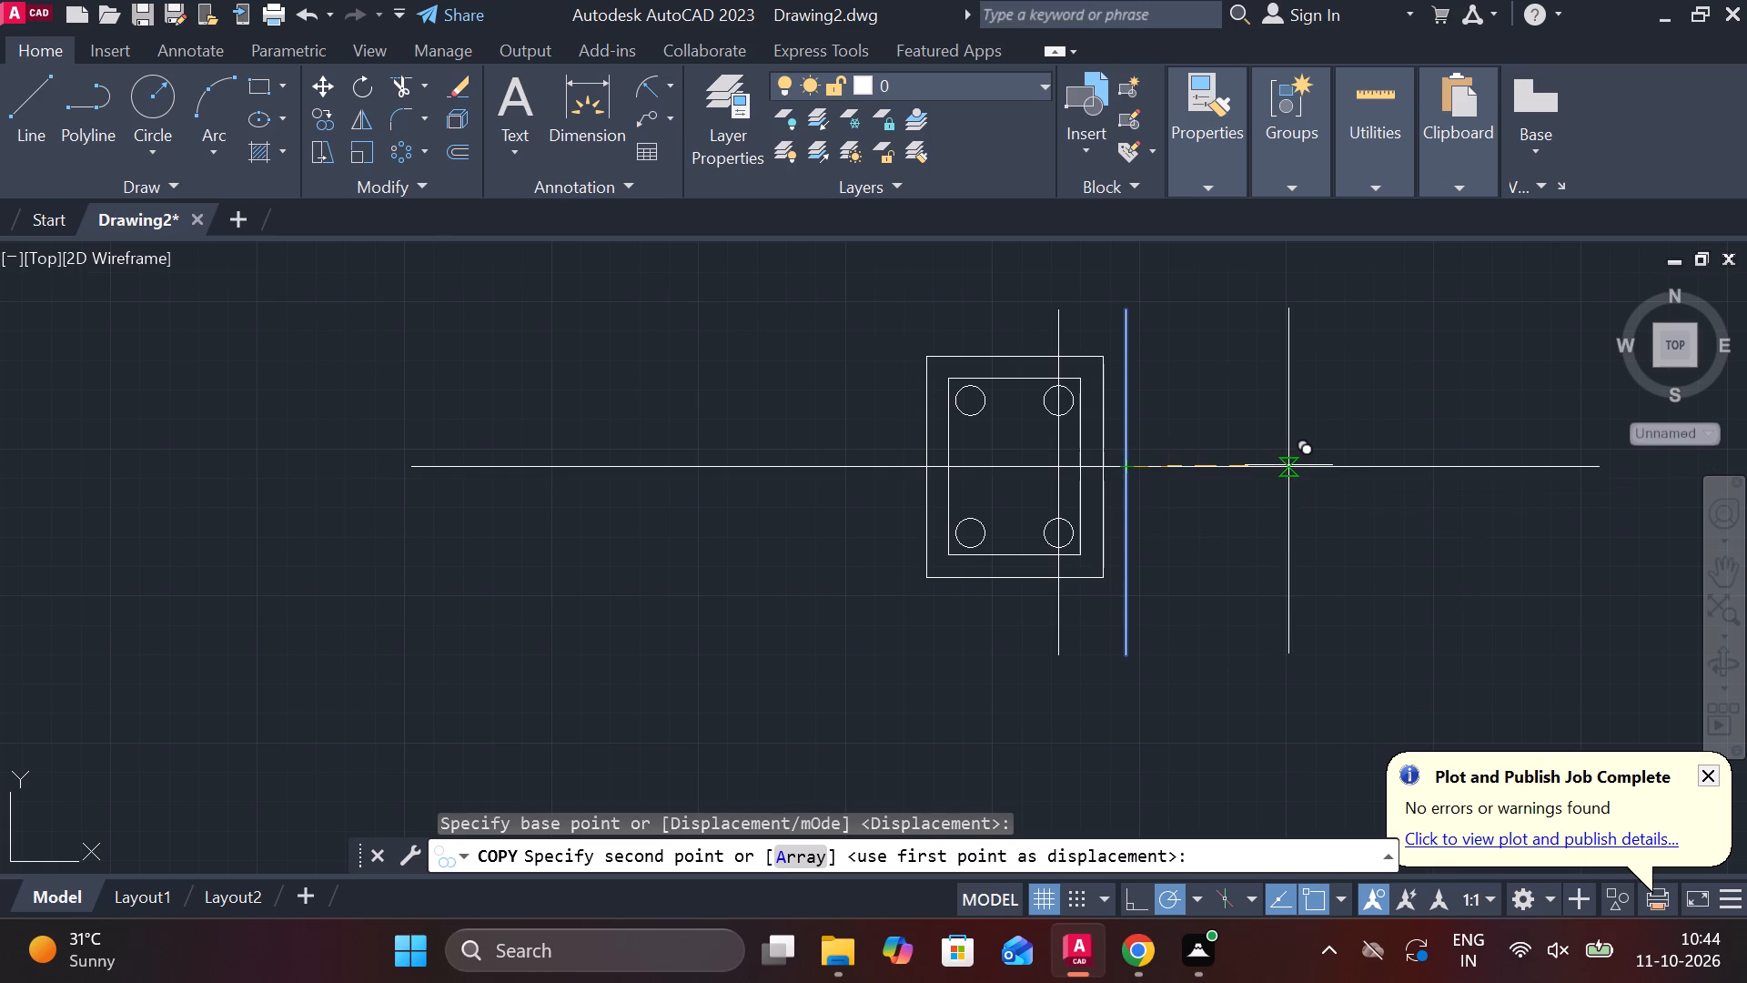
text(53)
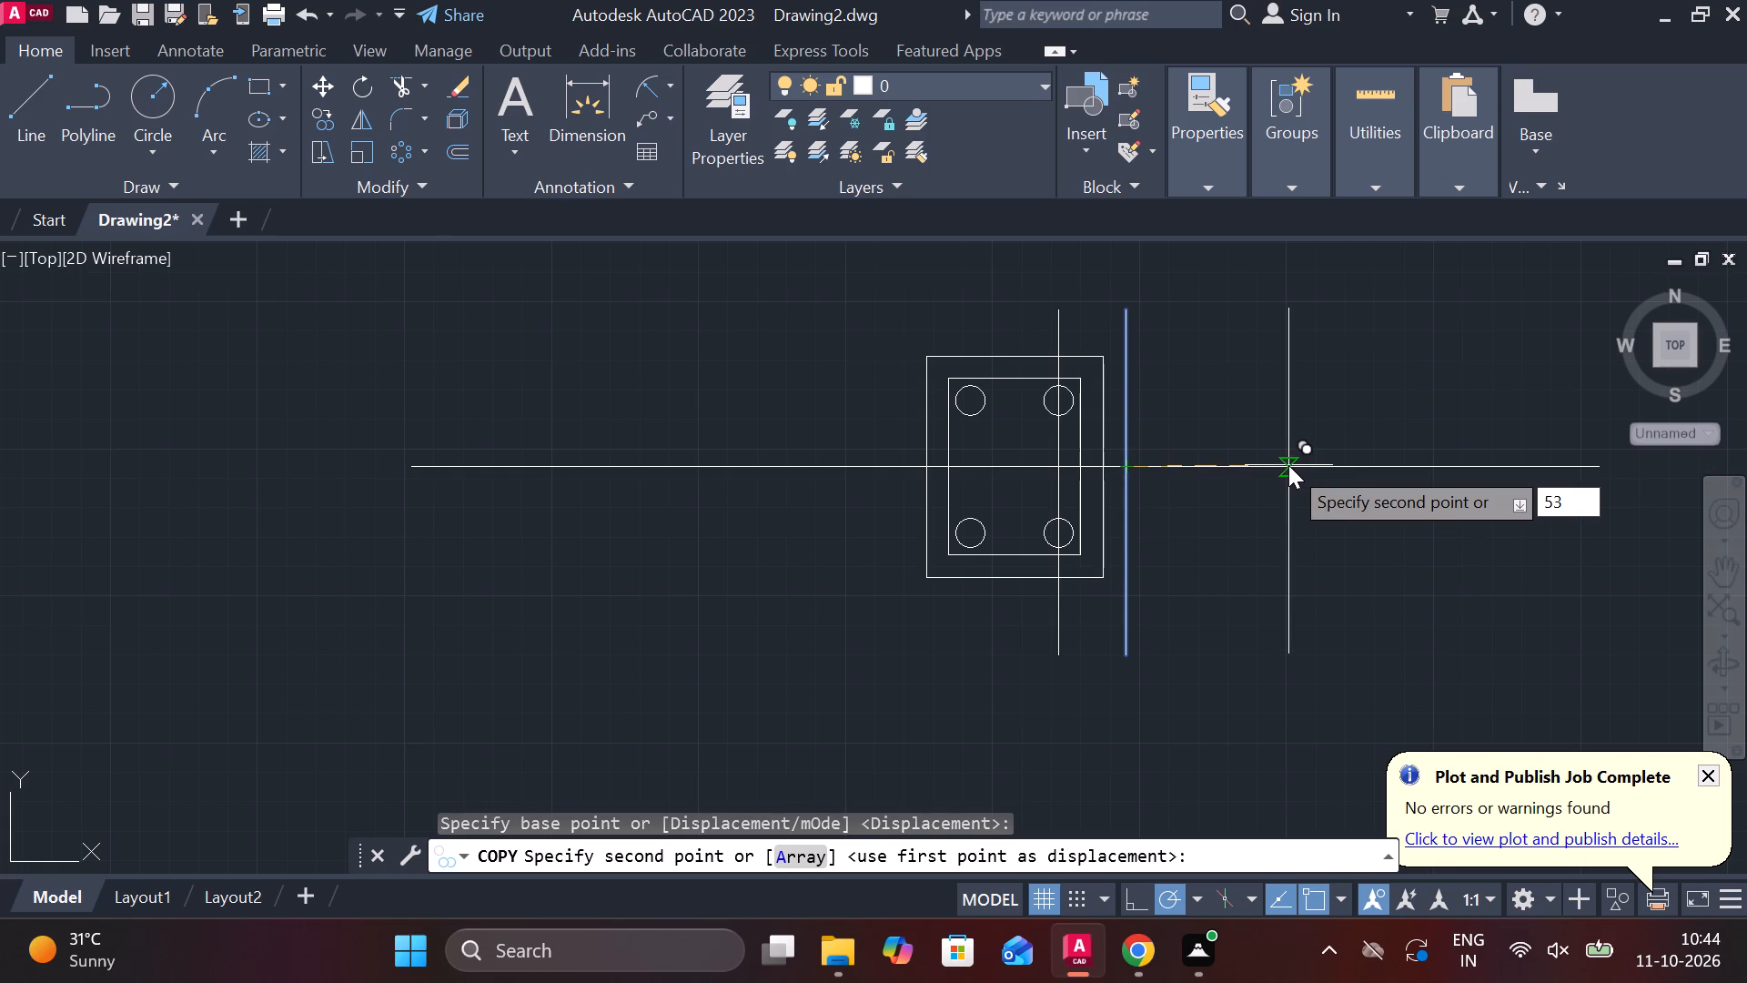
key(Return)
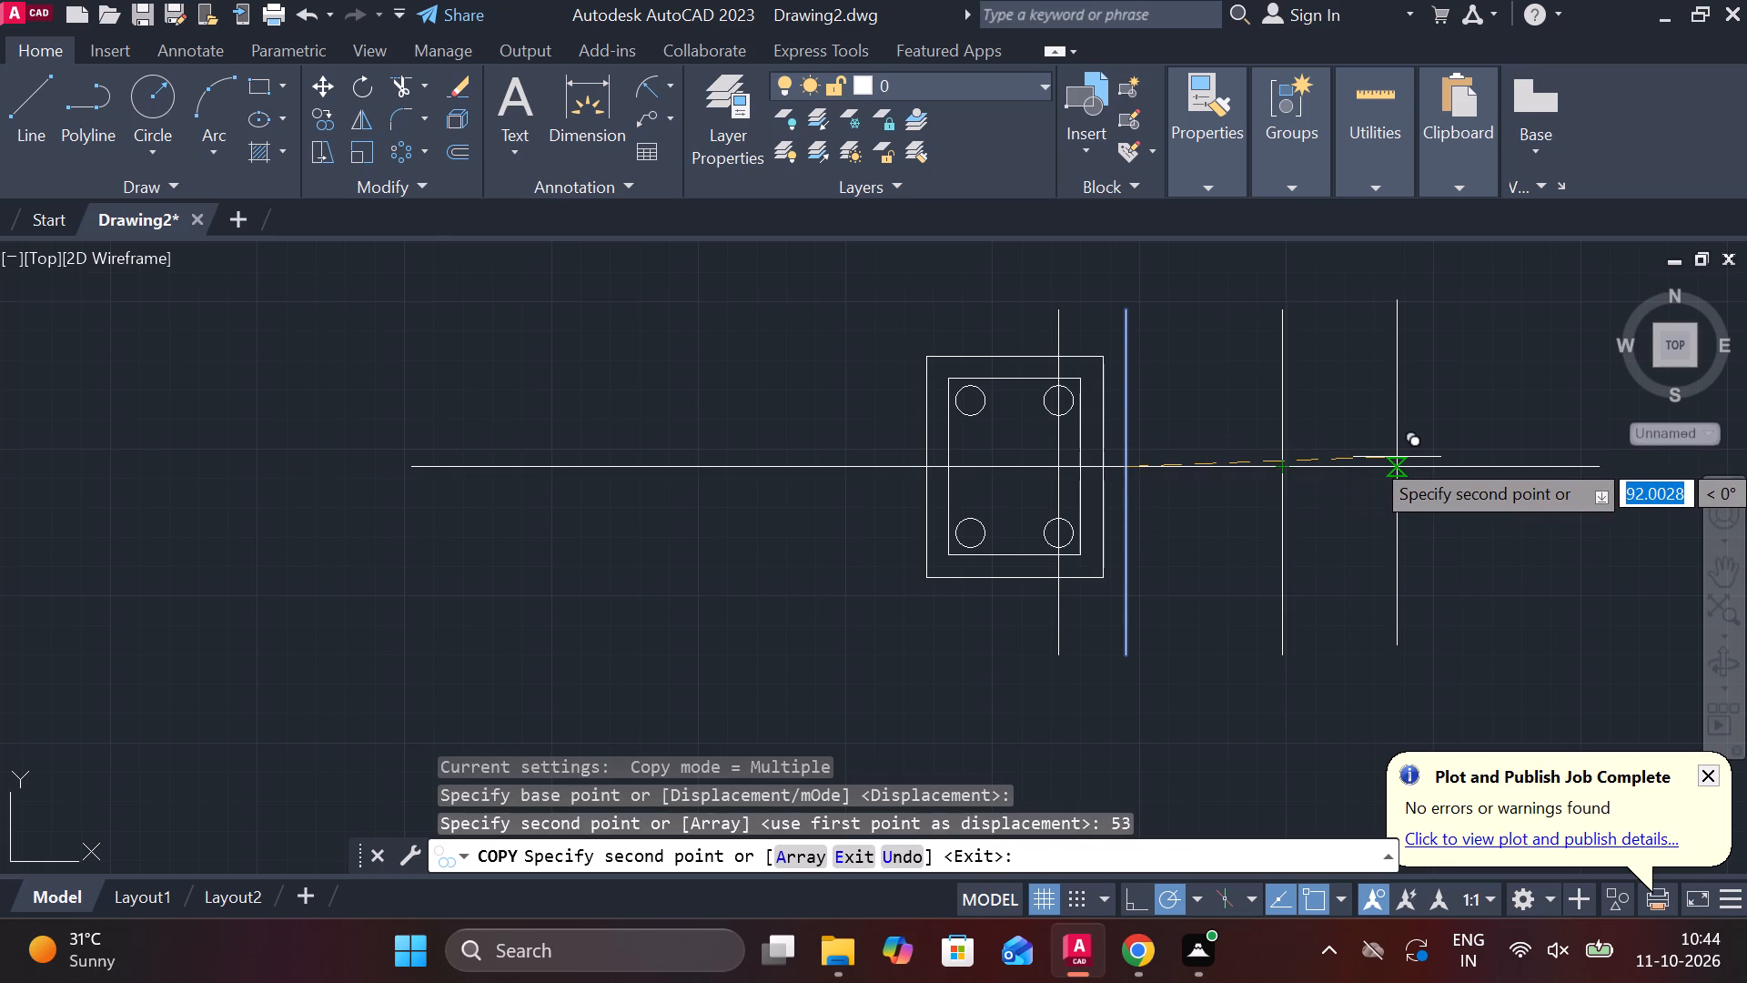
key(Escape)
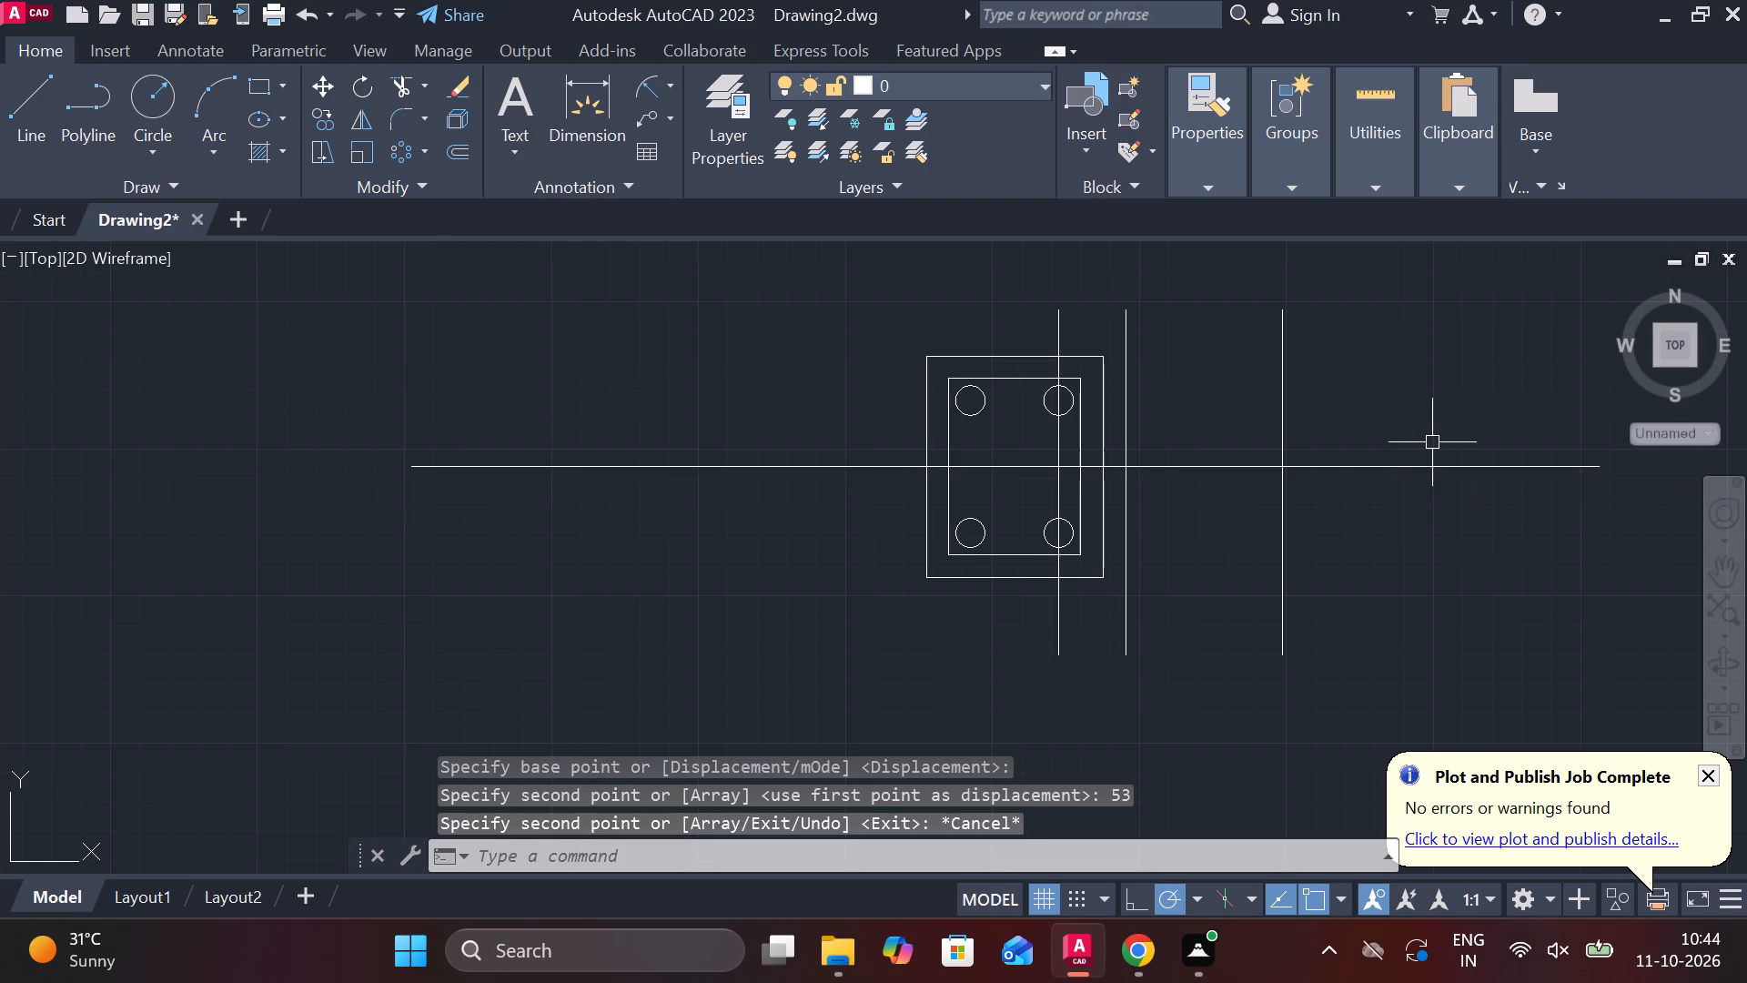
Copy the rightmost vertical line 60 to the right along the long horizontal line.
click(1282, 550)
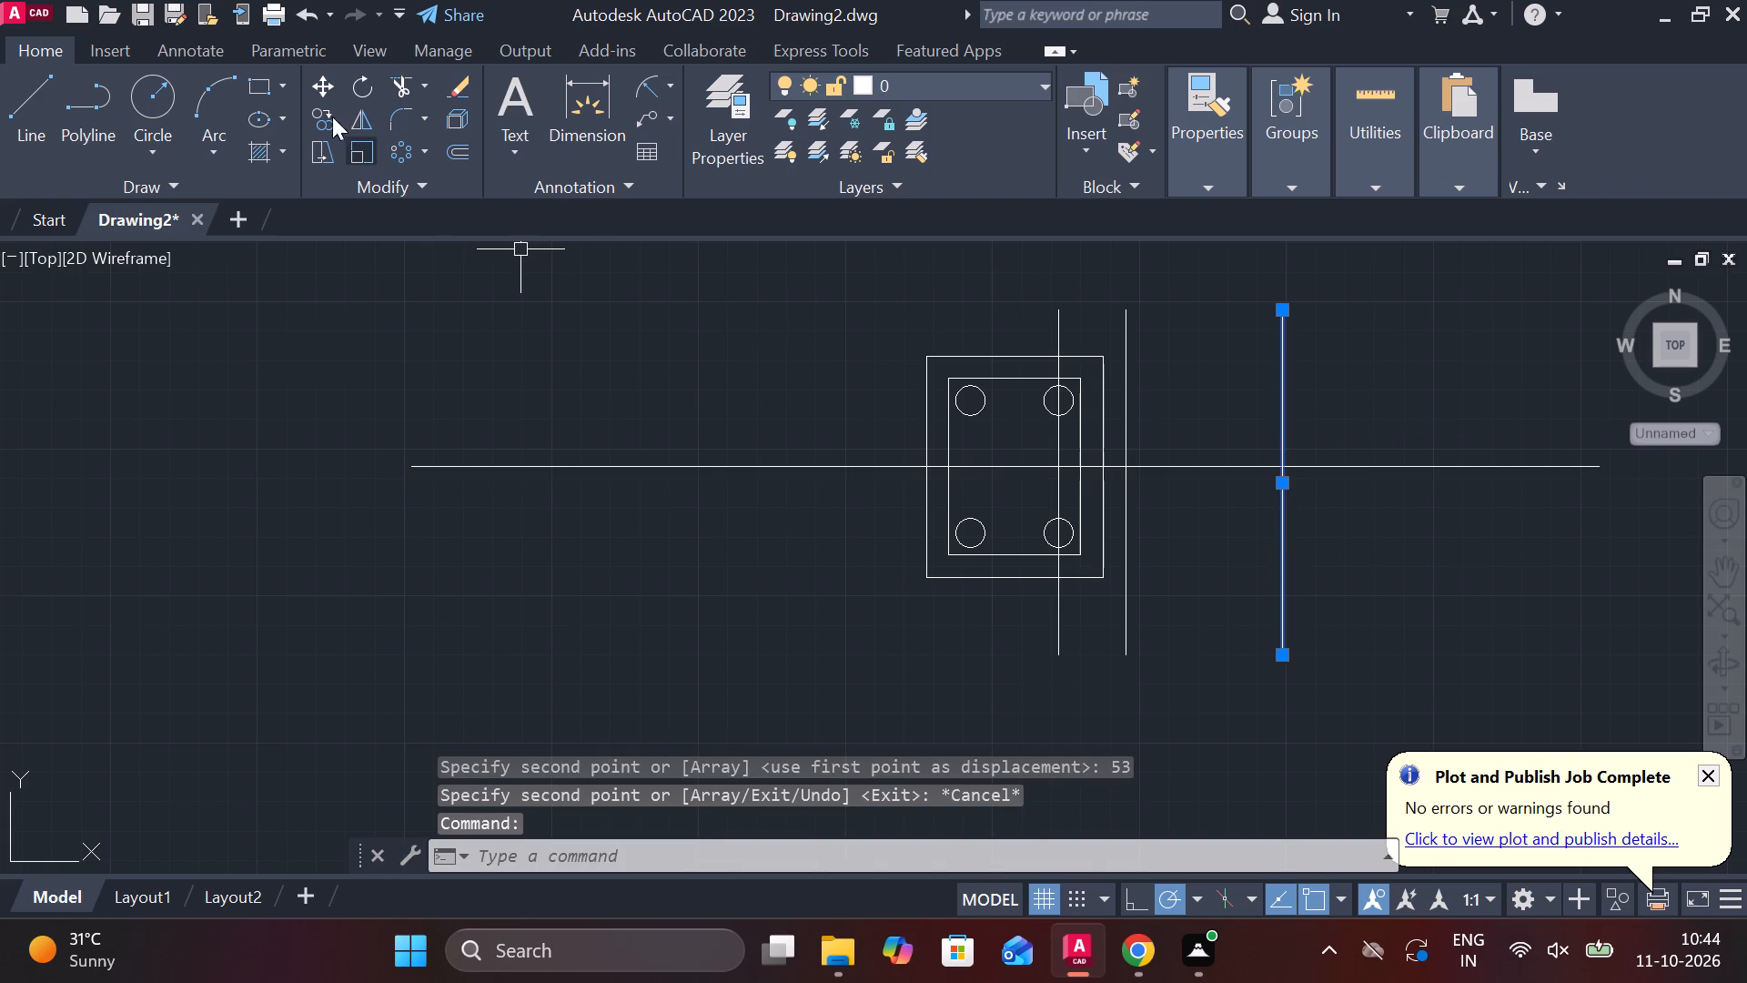
click(327, 108)
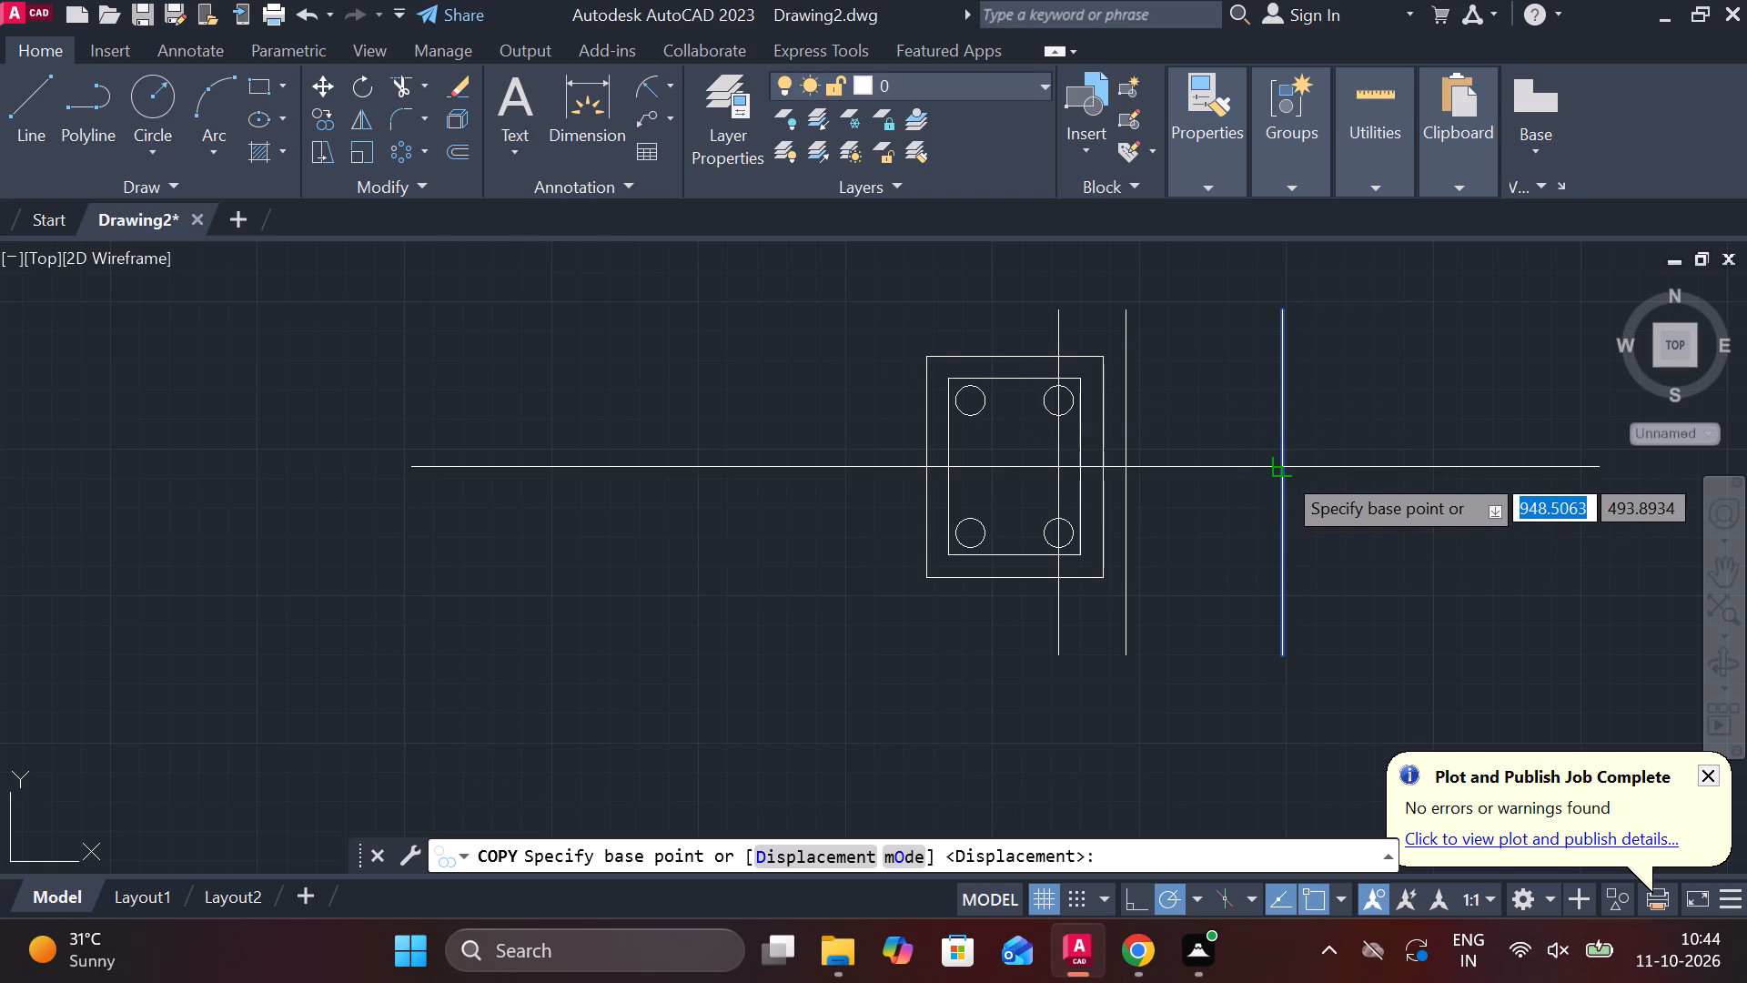
click(1282, 471)
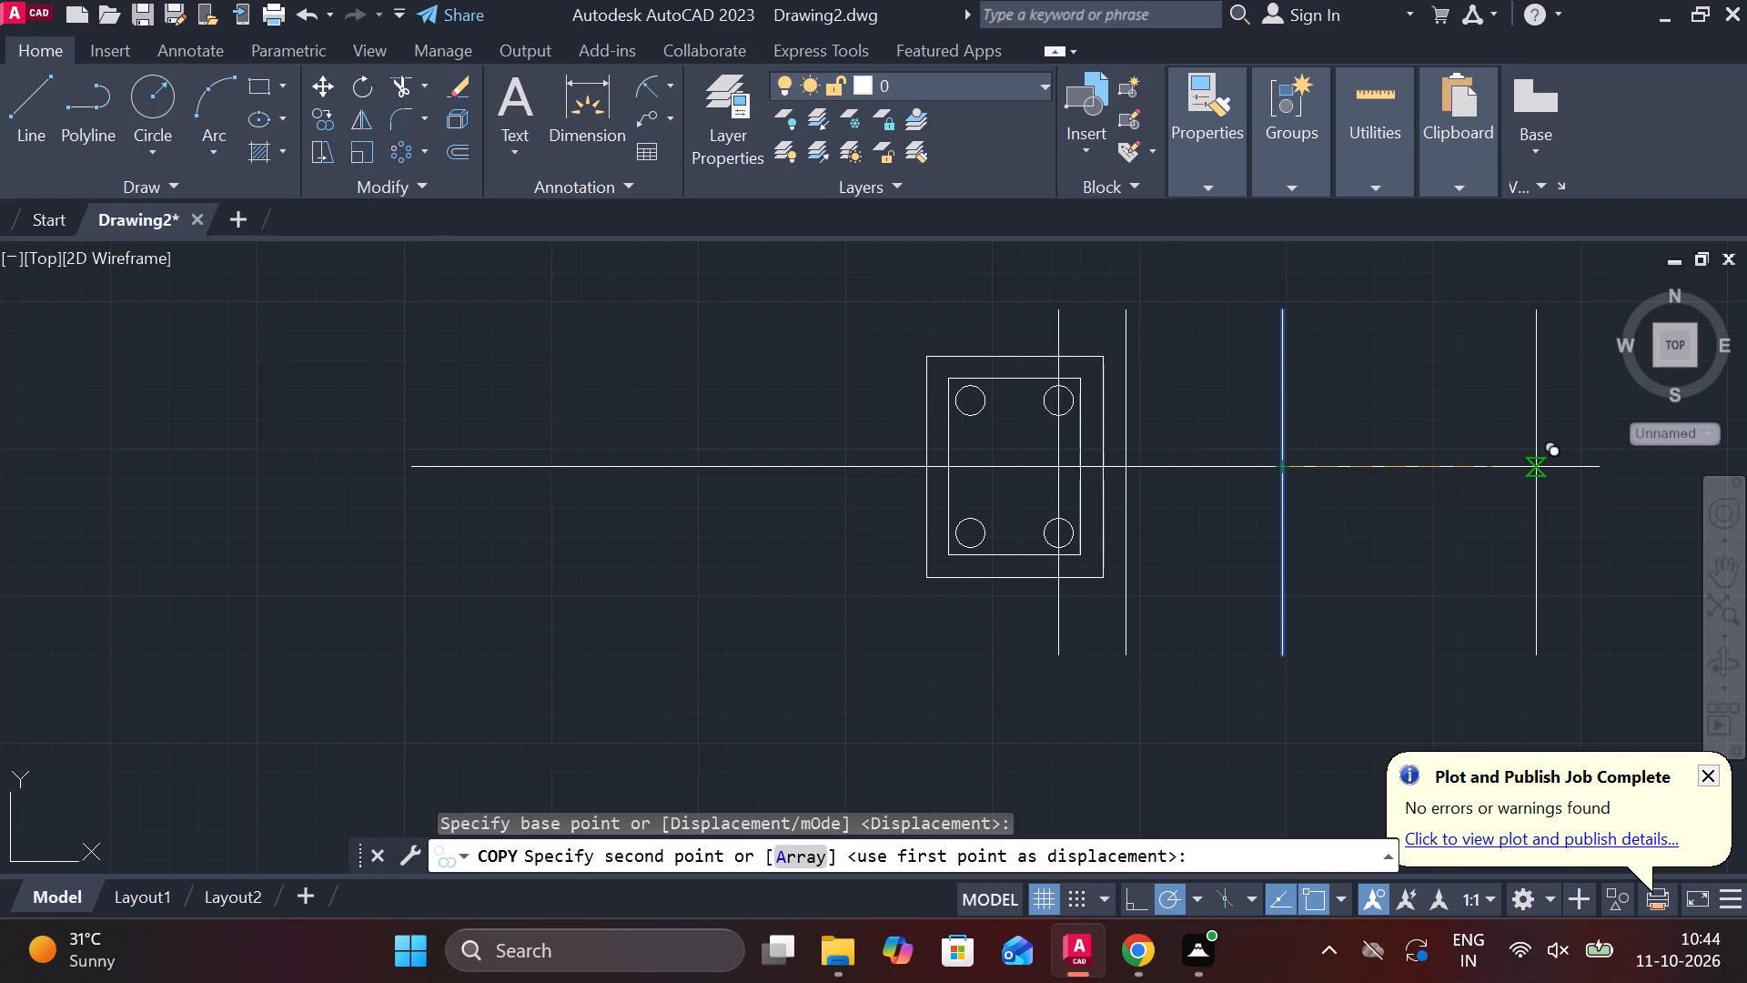
text(60)
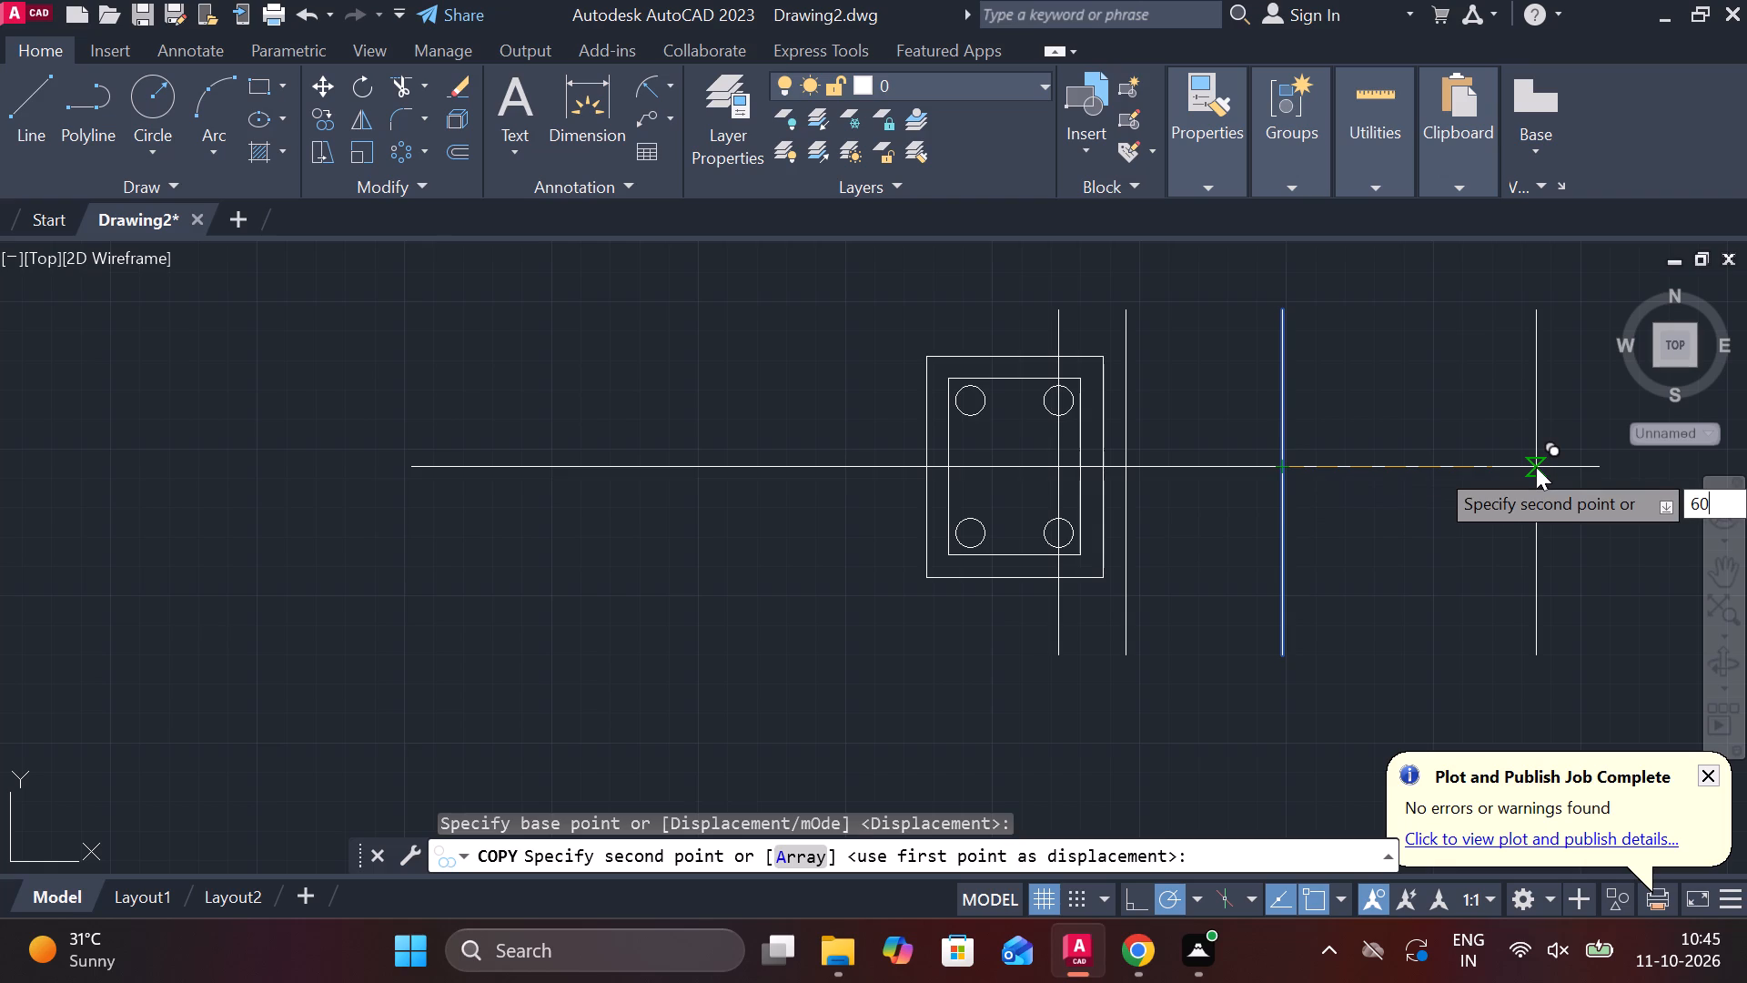
key(Return)
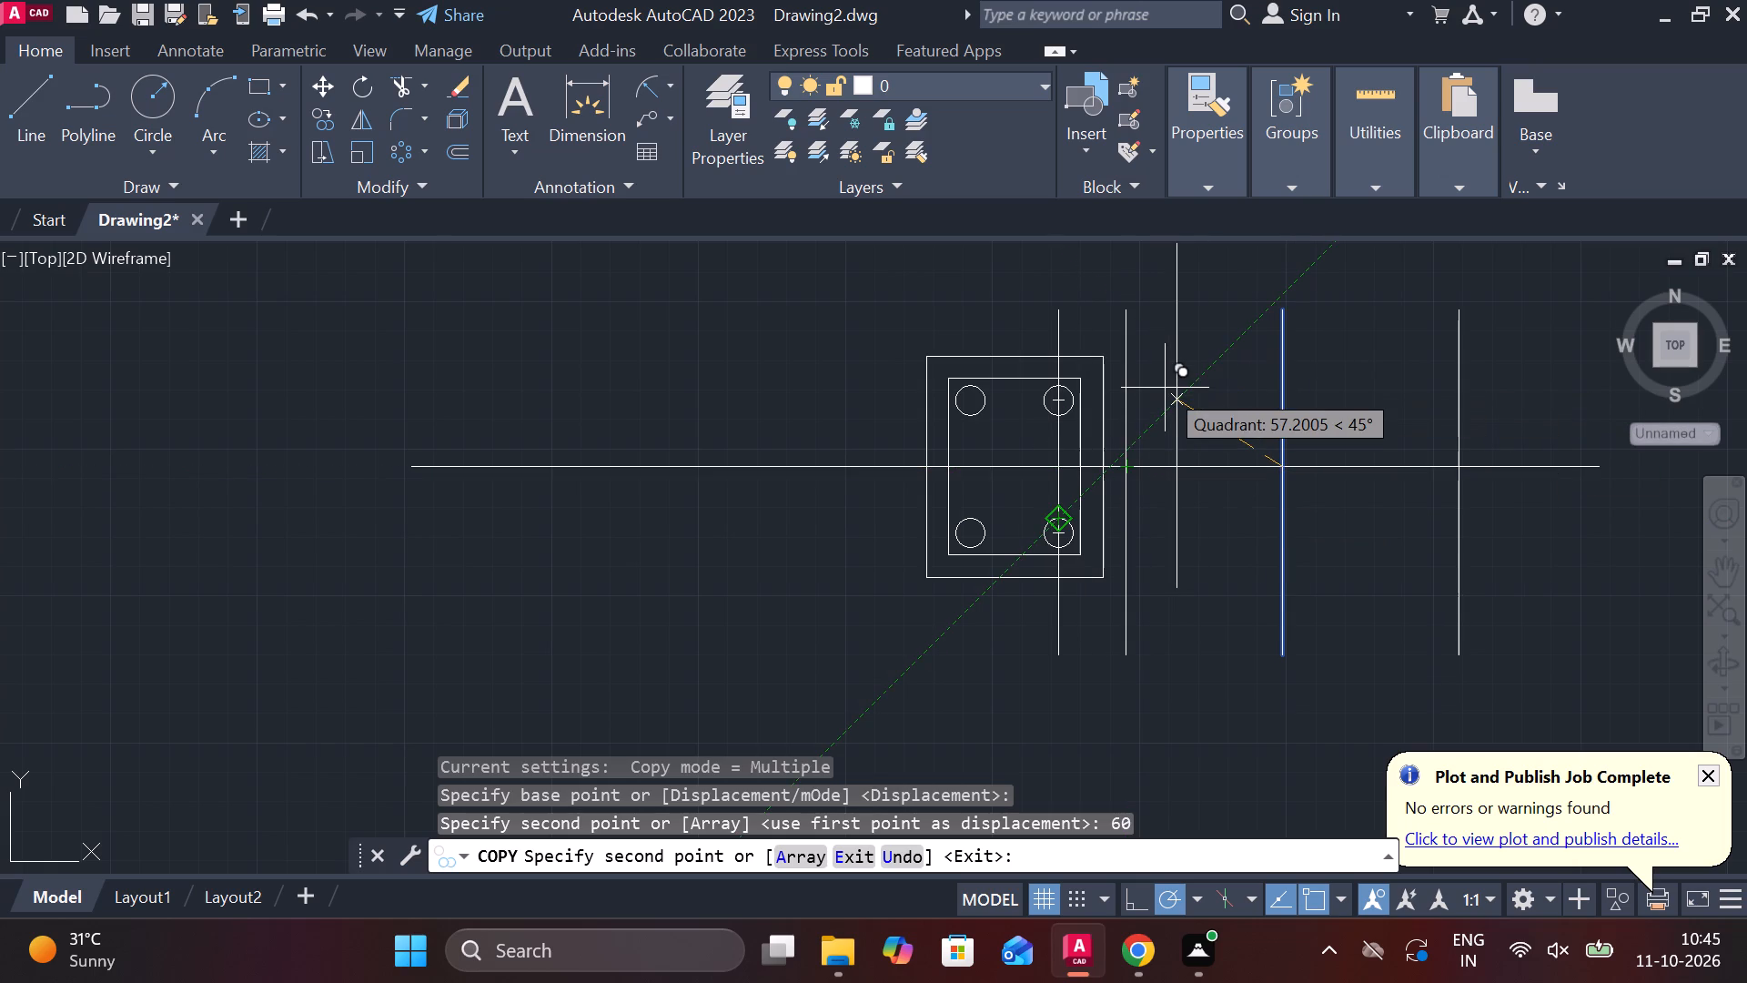
key(Escape)
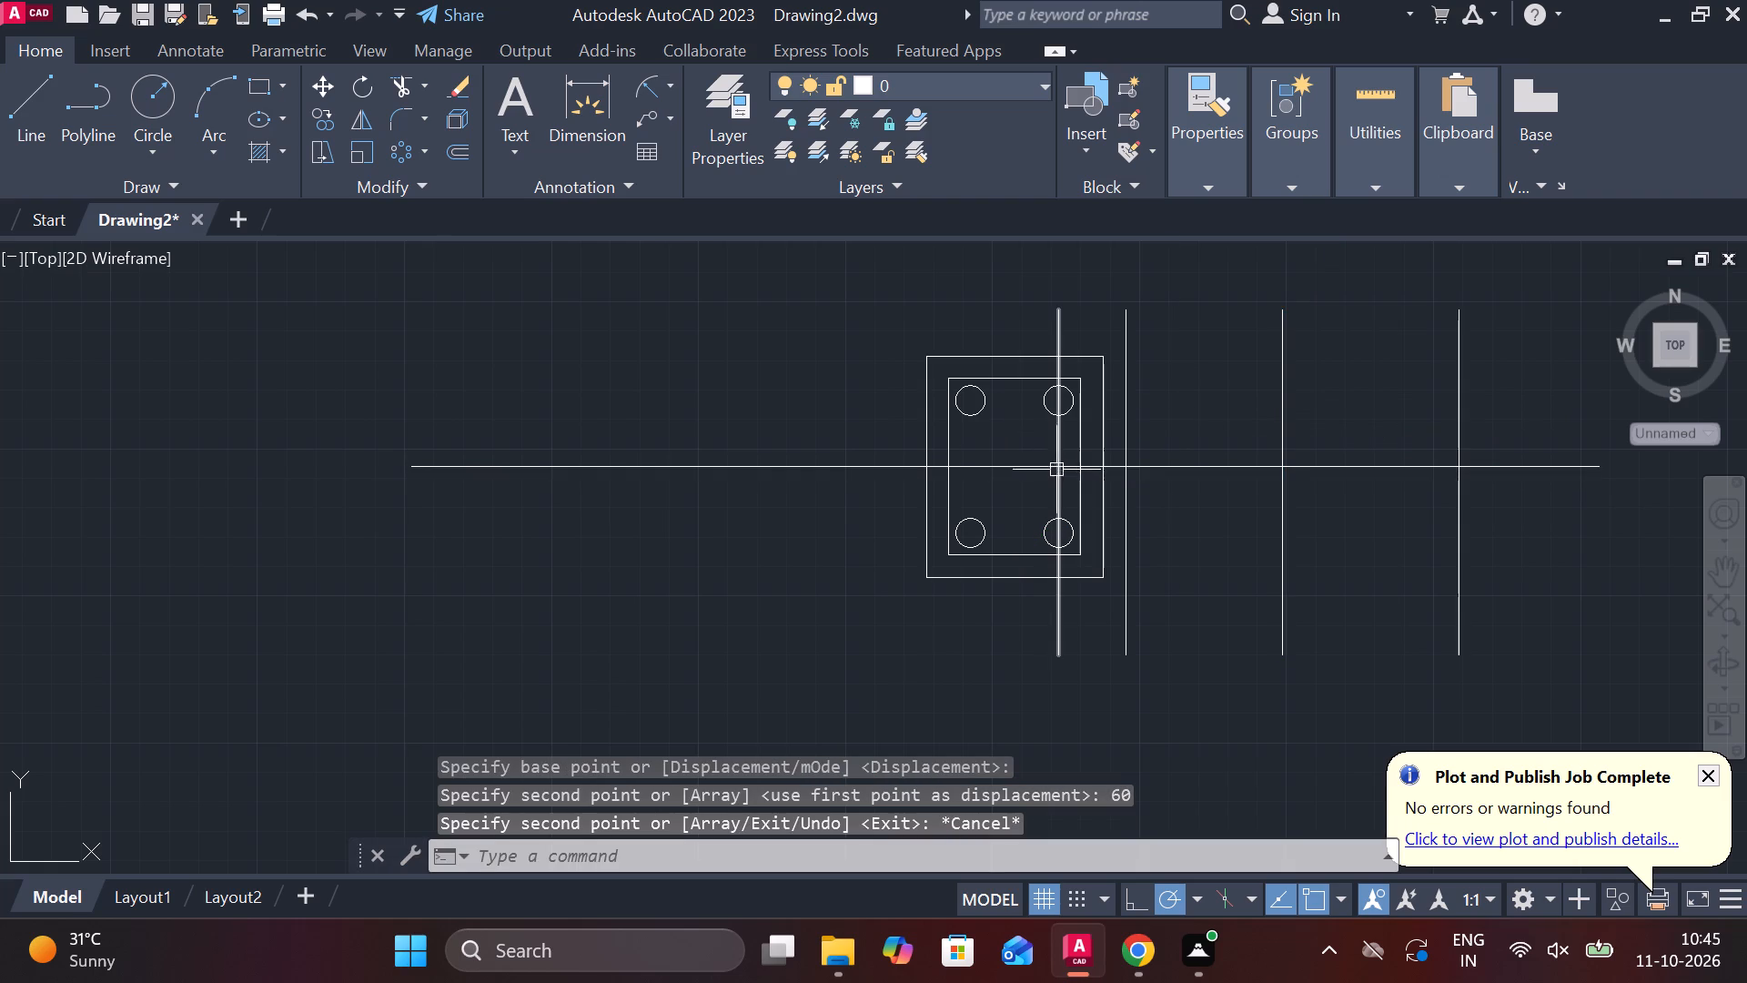
Move the vertical line through the two right-hand circles 30 to the left along the long horizontal line.
click(1057, 443)
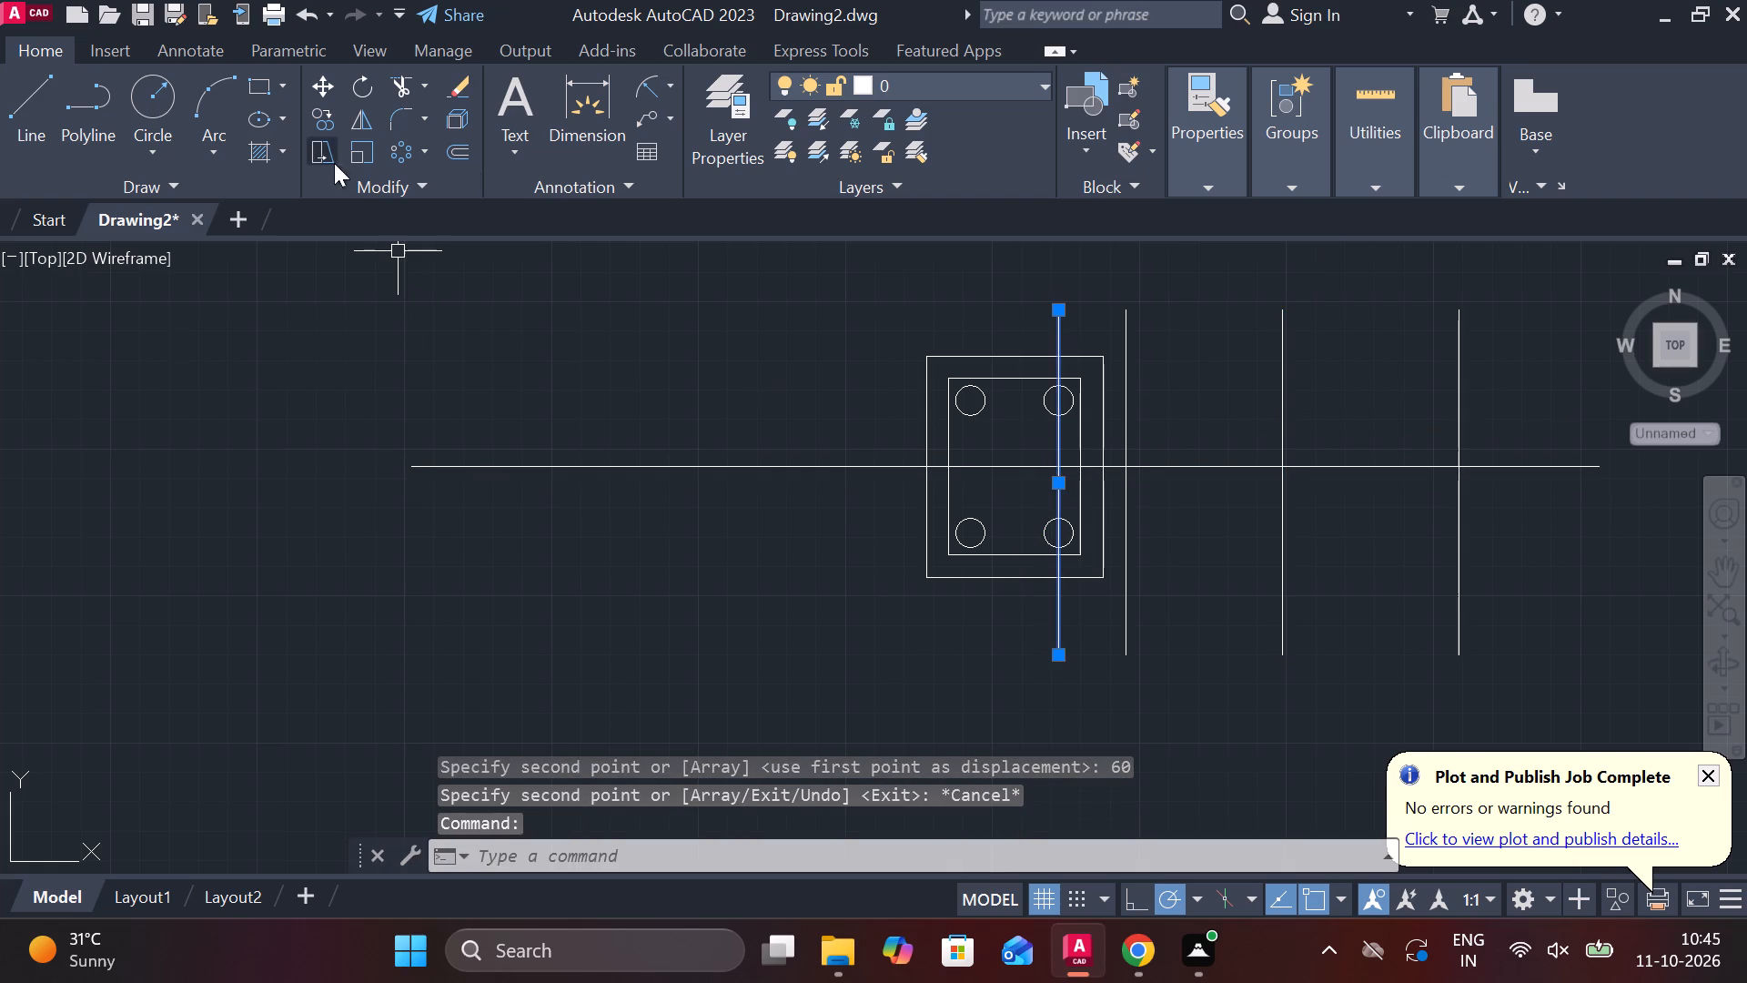
click(331, 95)
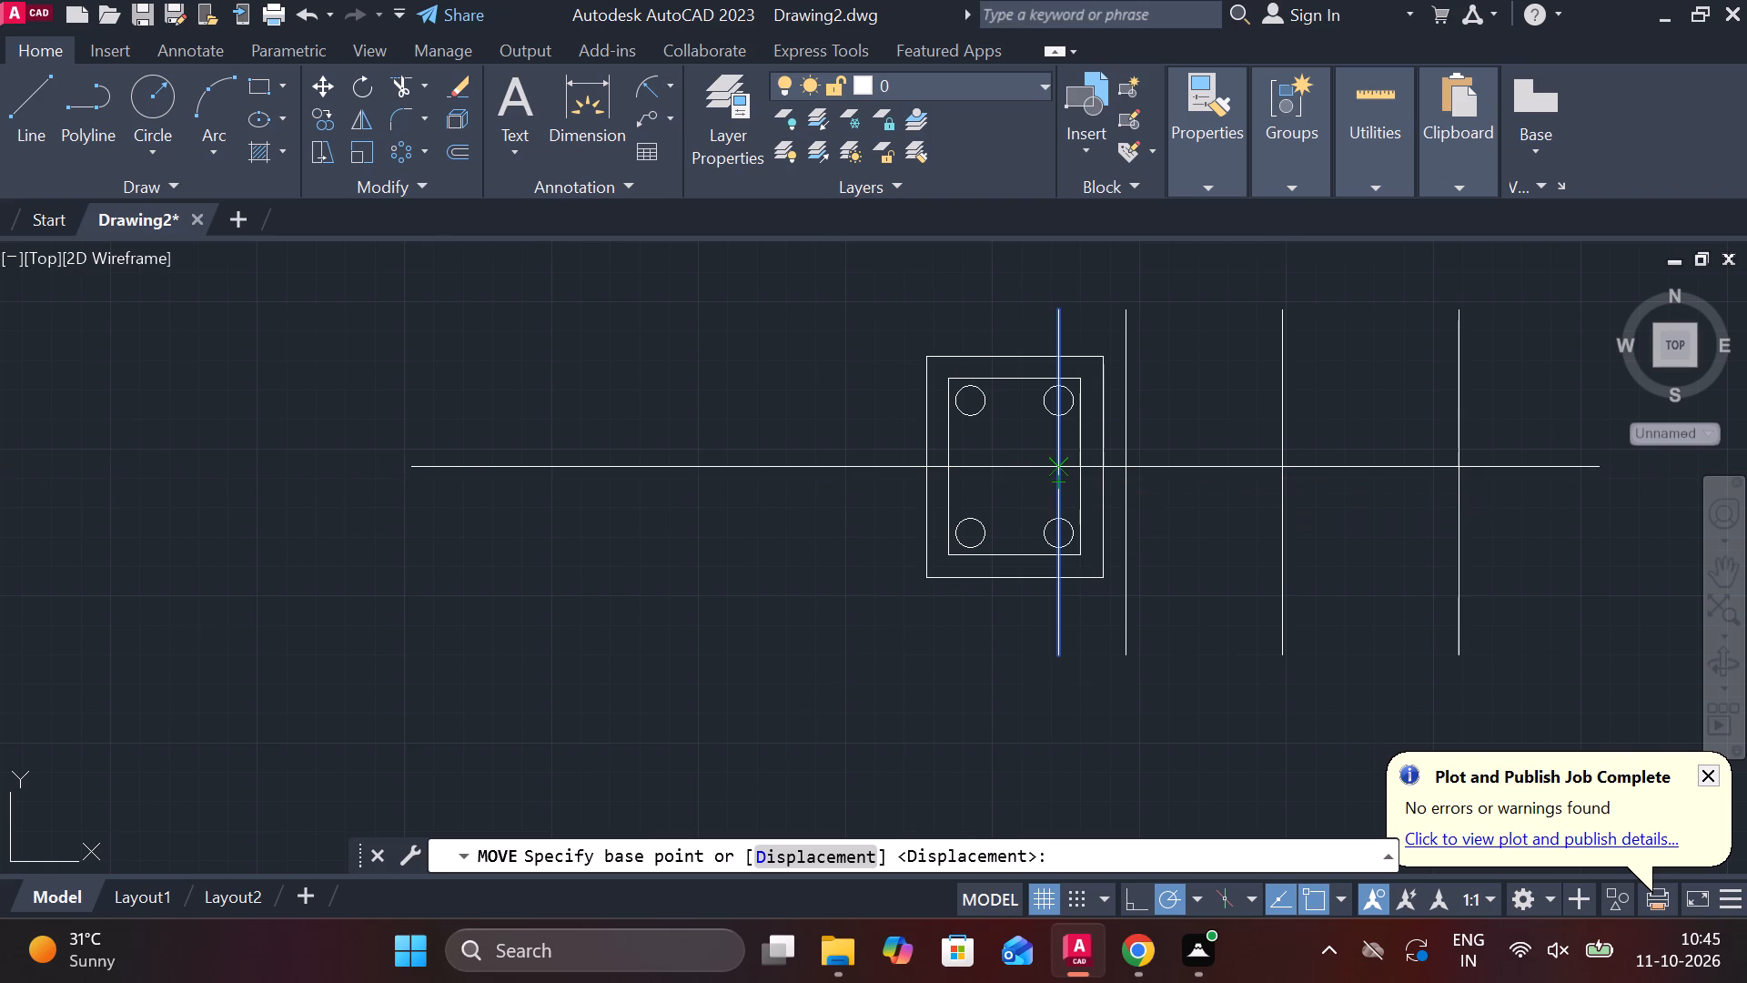
click(1058, 463)
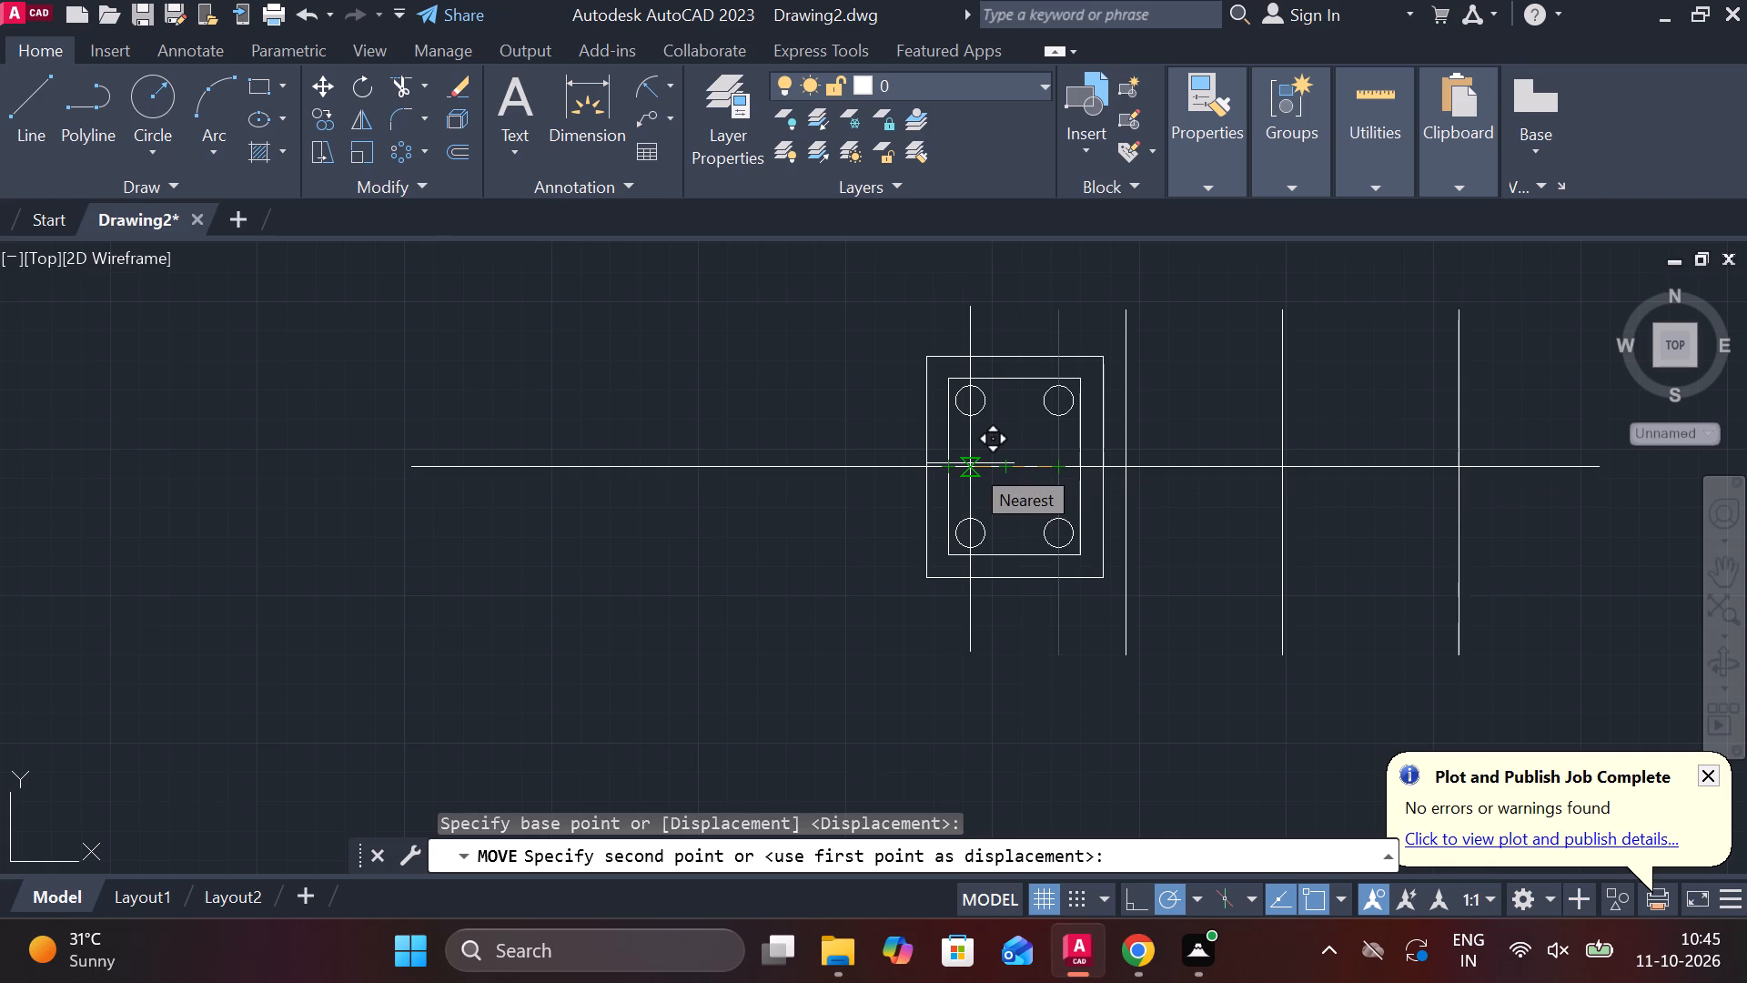
key(3)
key(0)
key(Return)
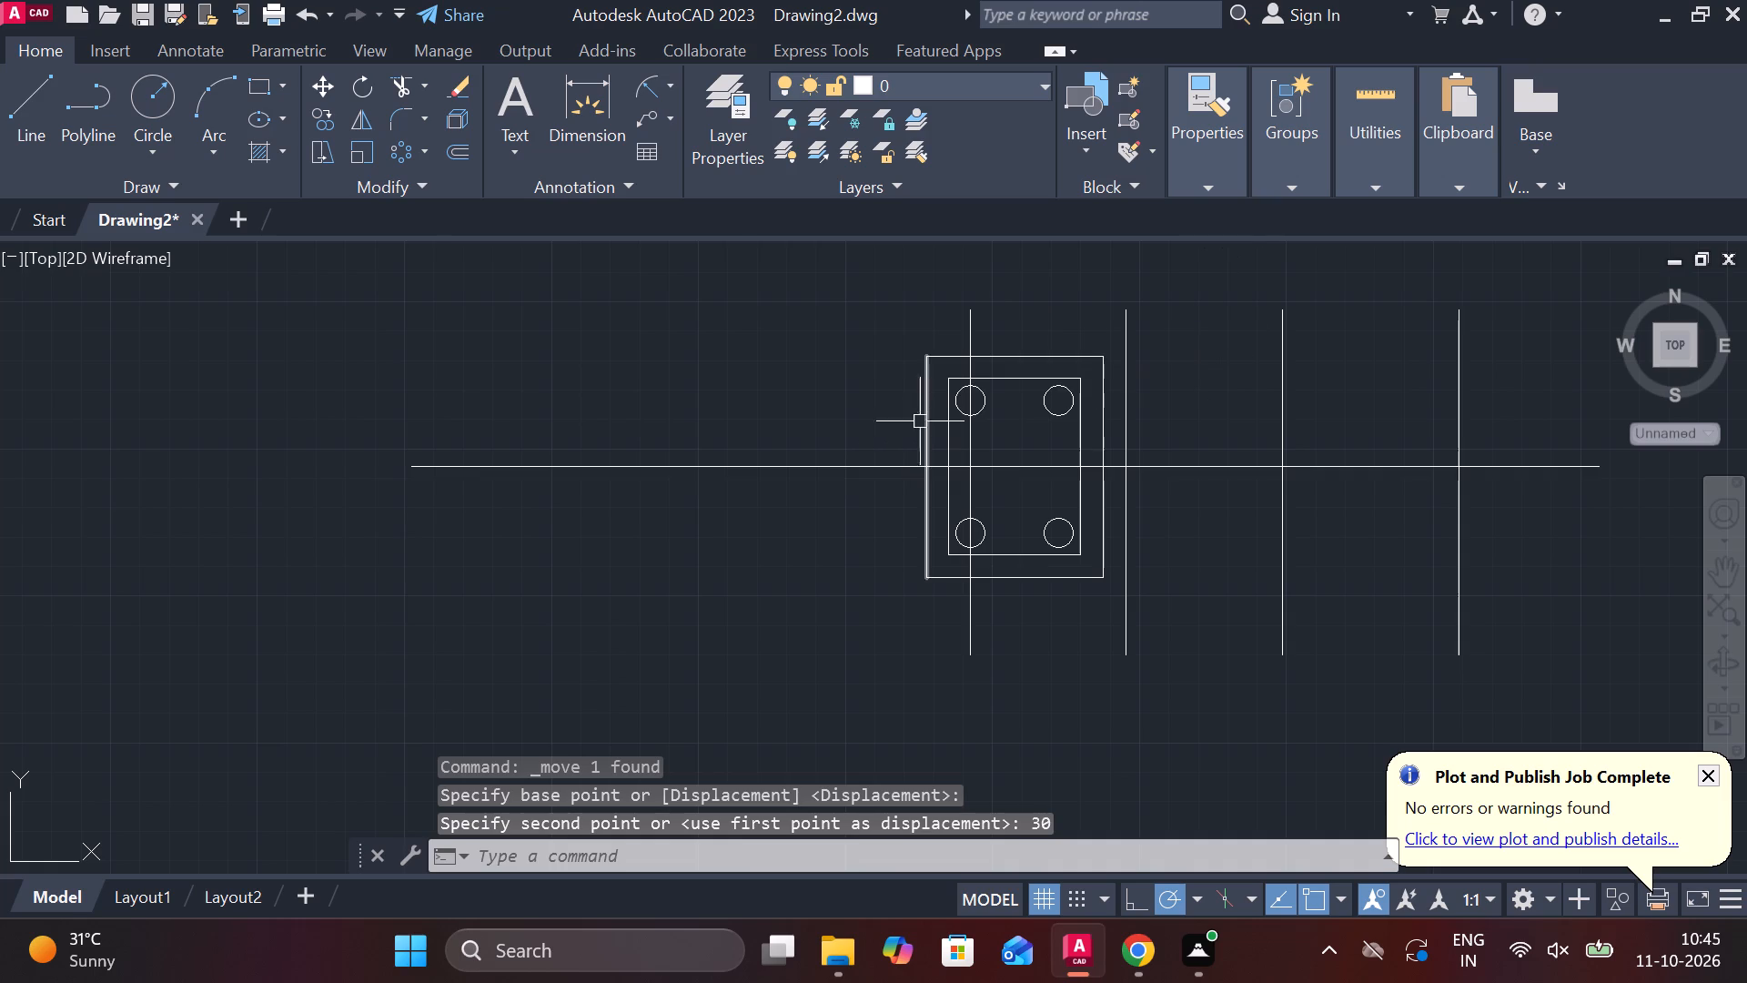
Copy the vertical line through the two left-hand circles 23 to the left along the long horizontal line.
click(968, 496)
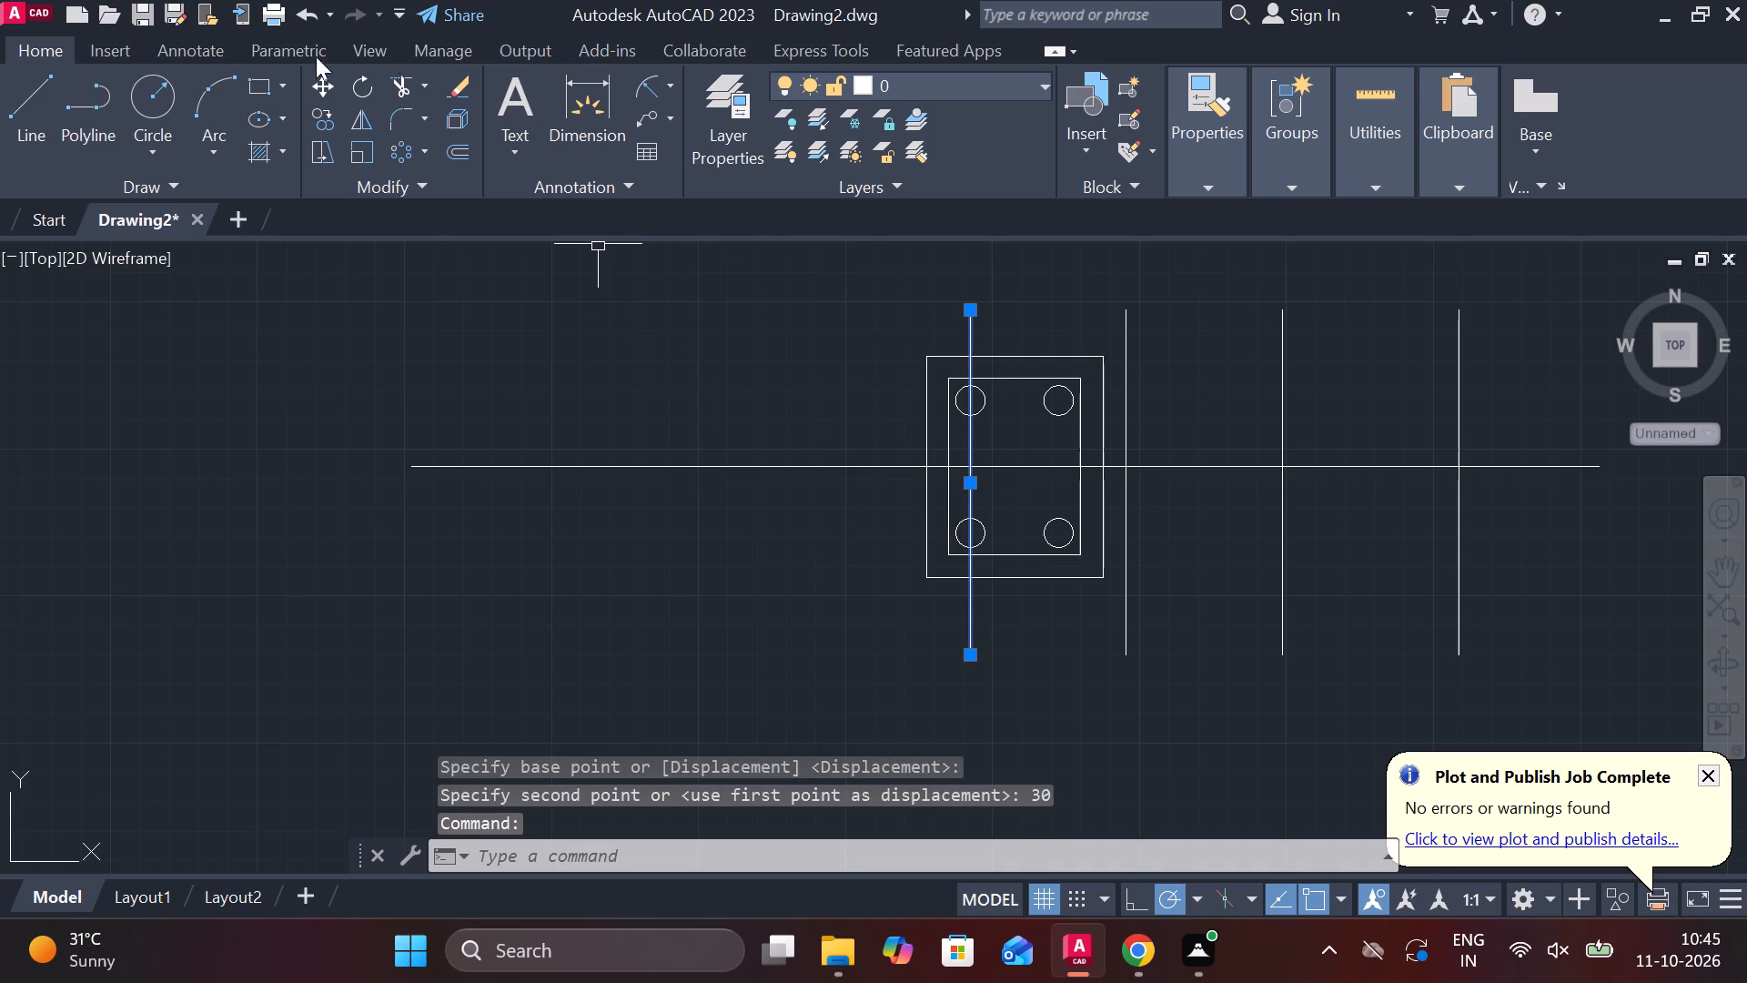
click(321, 117)
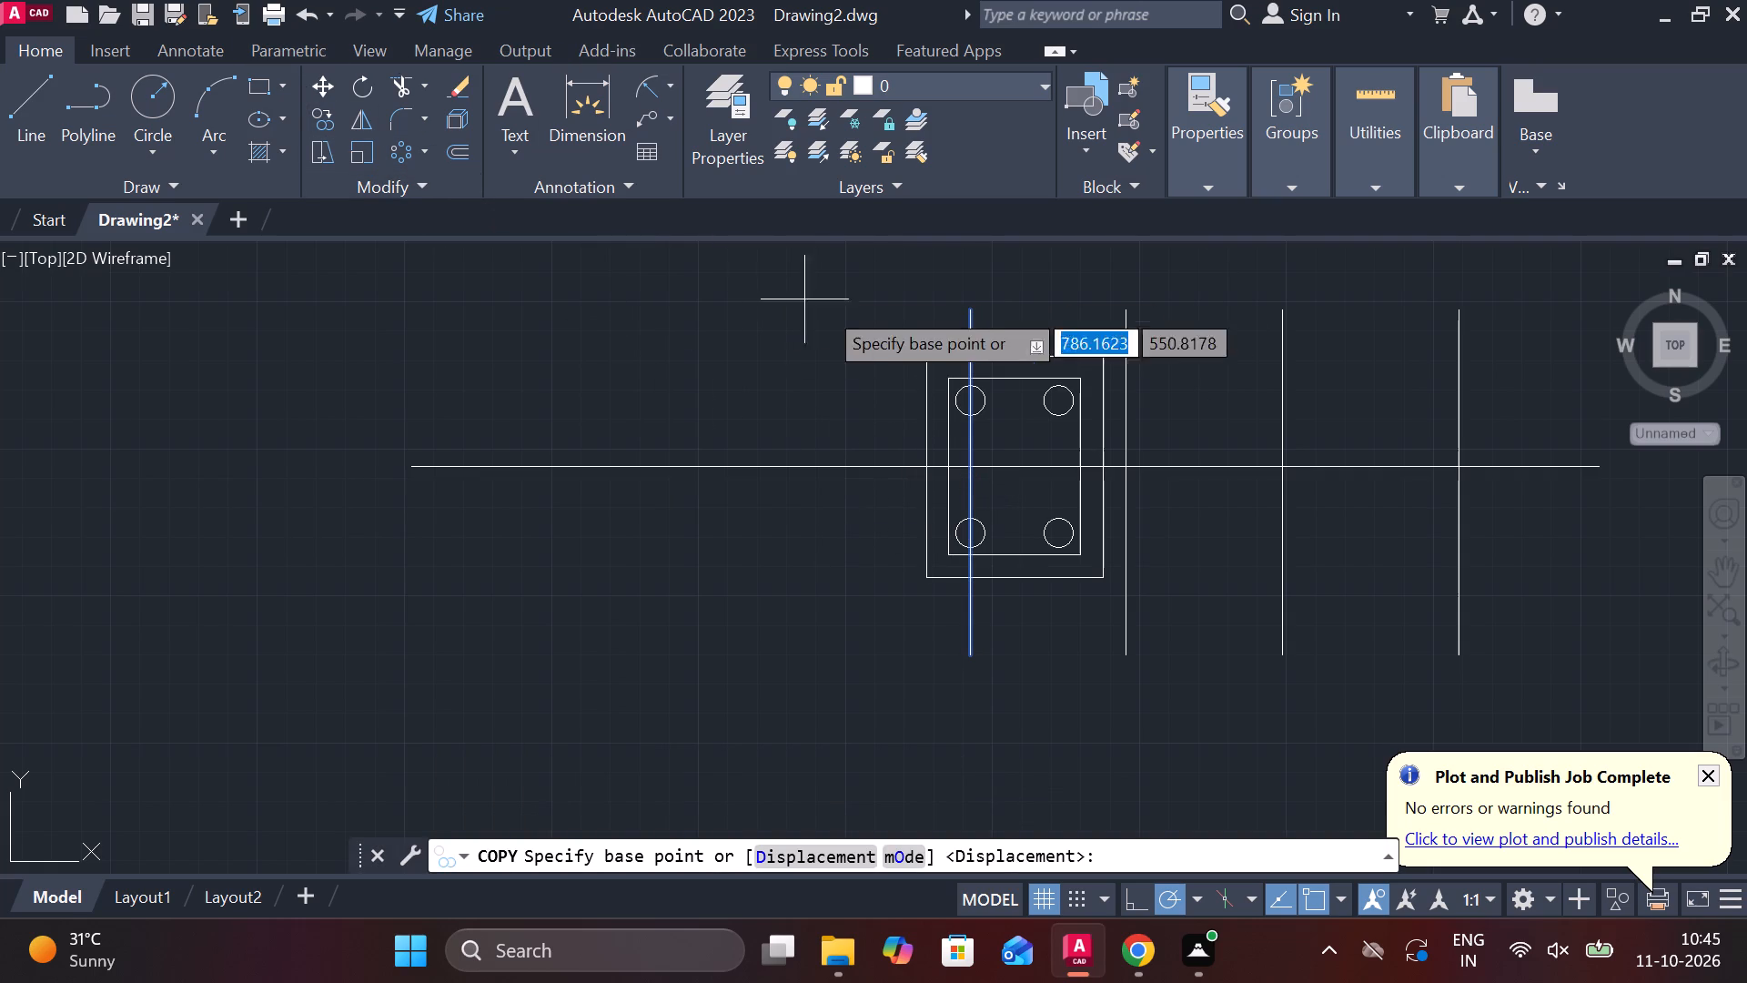
click(972, 471)
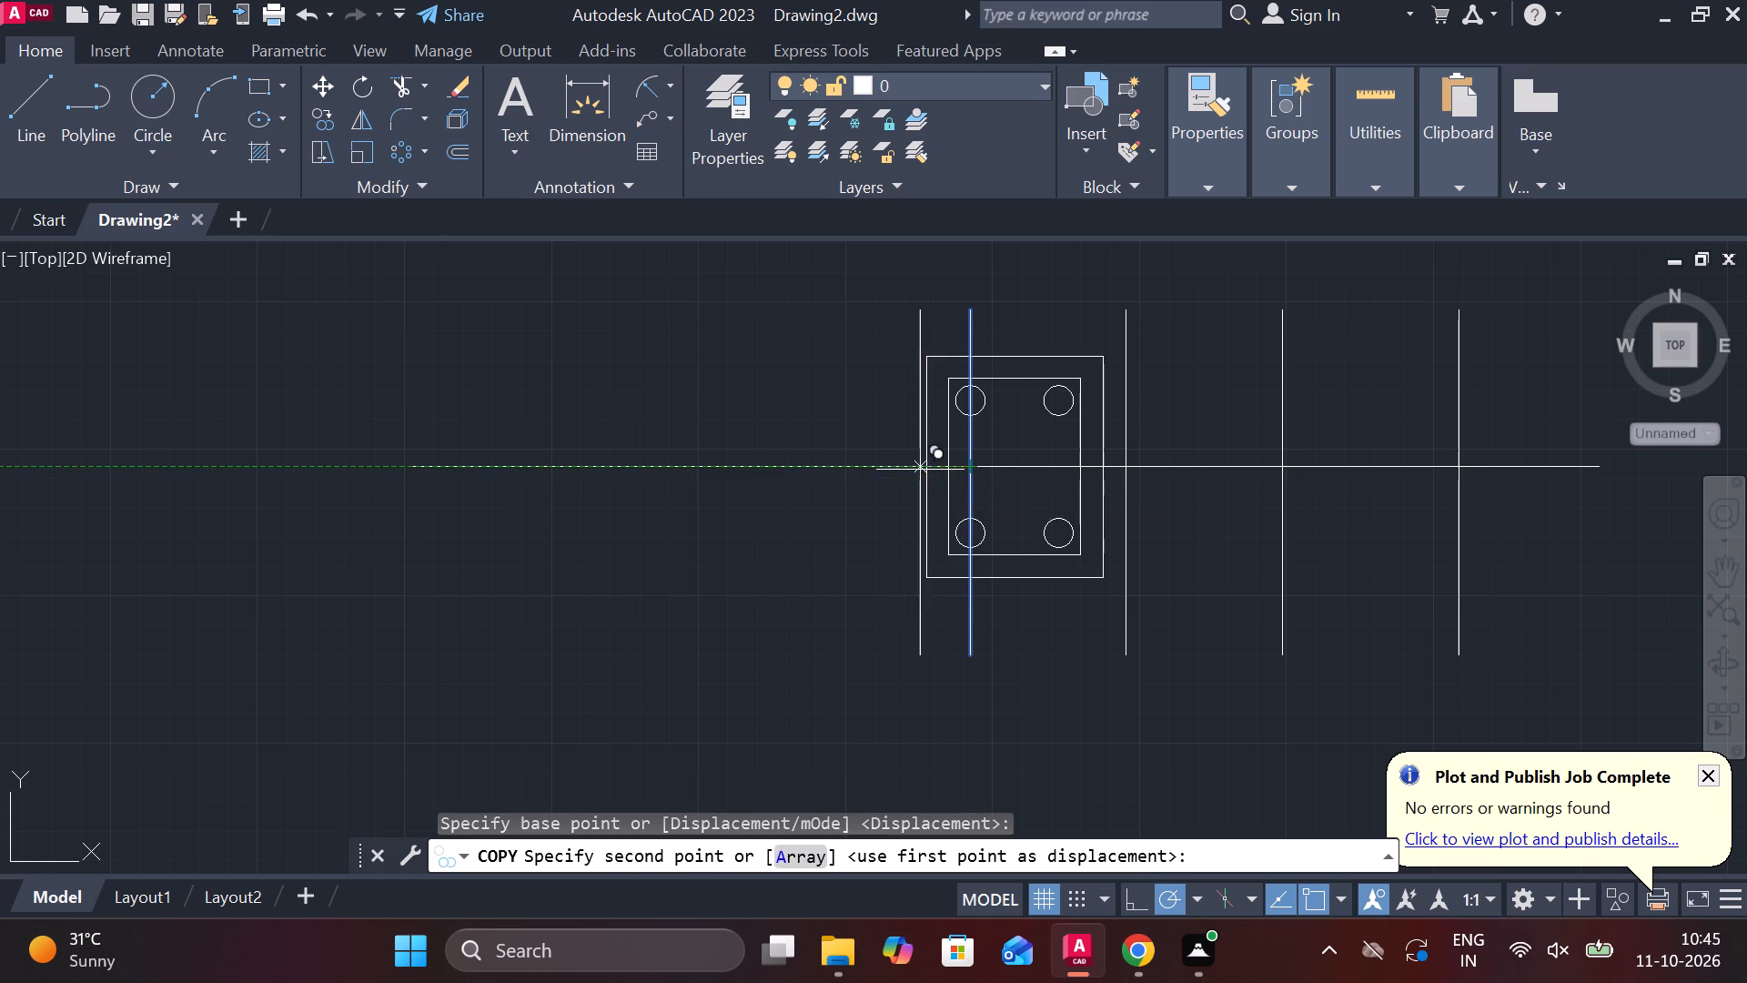
text(23)
key(Return)
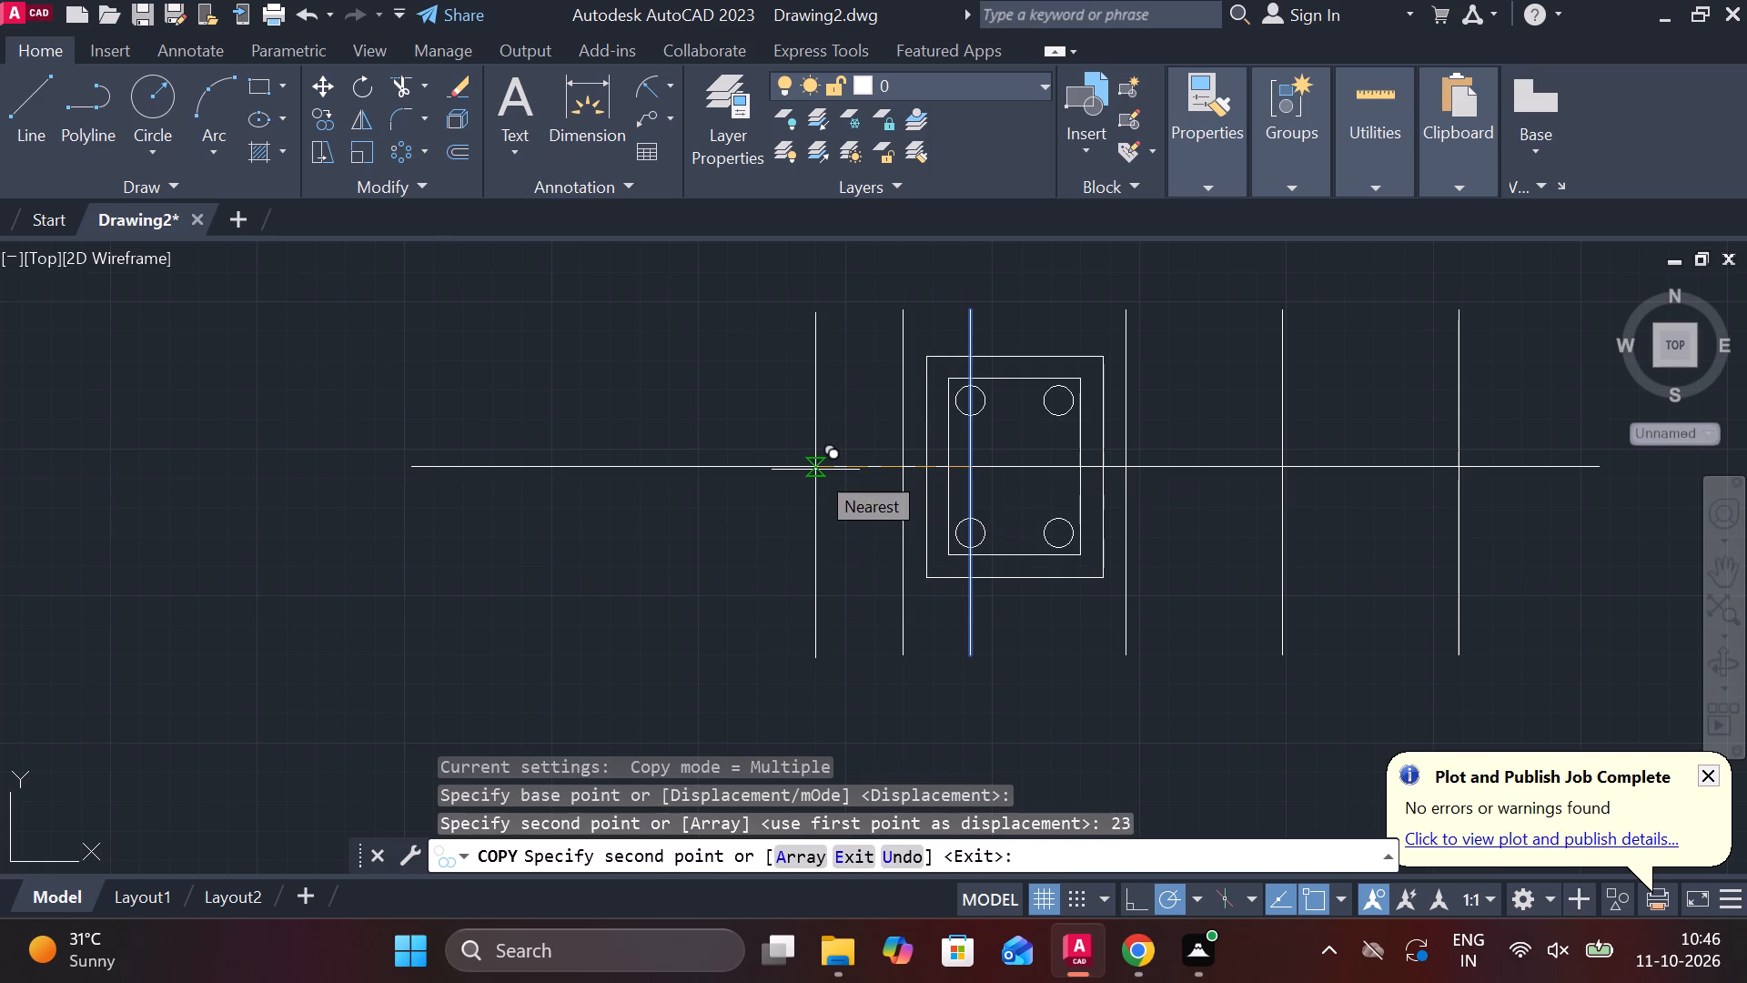
key(Escape)
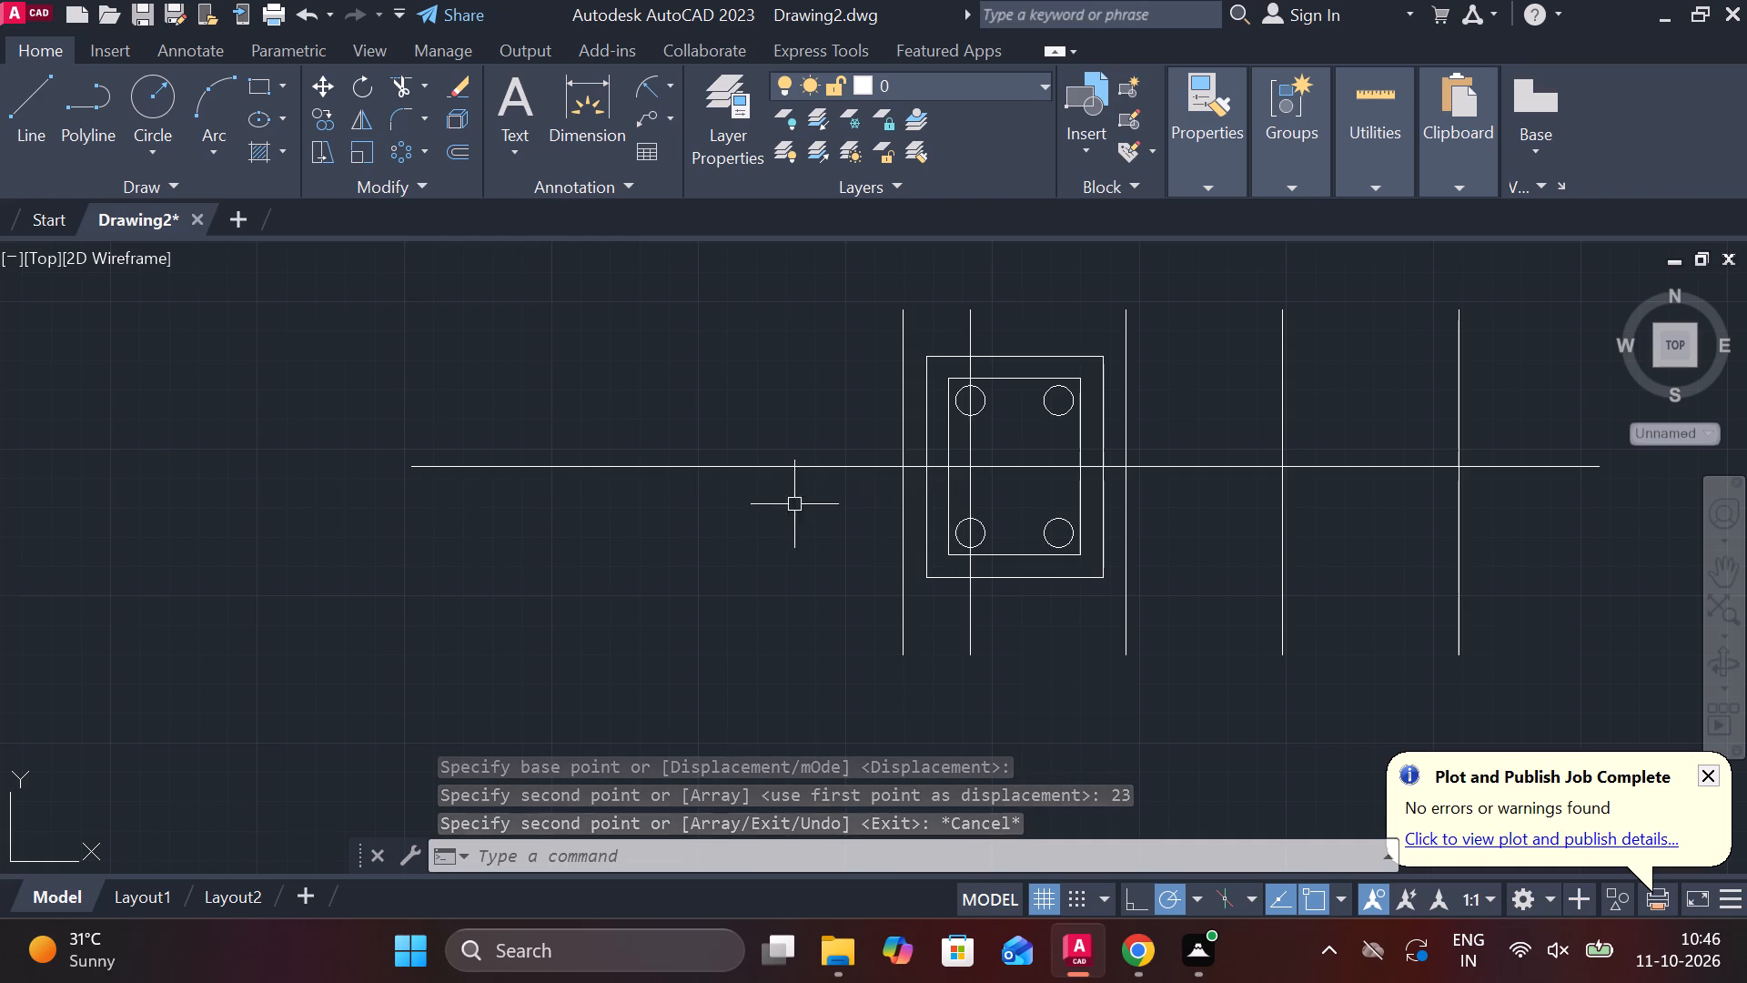
Copy the vertical line just outside the outer rectangle's left side 53 further left along the horizontal line.
click(902, 509)
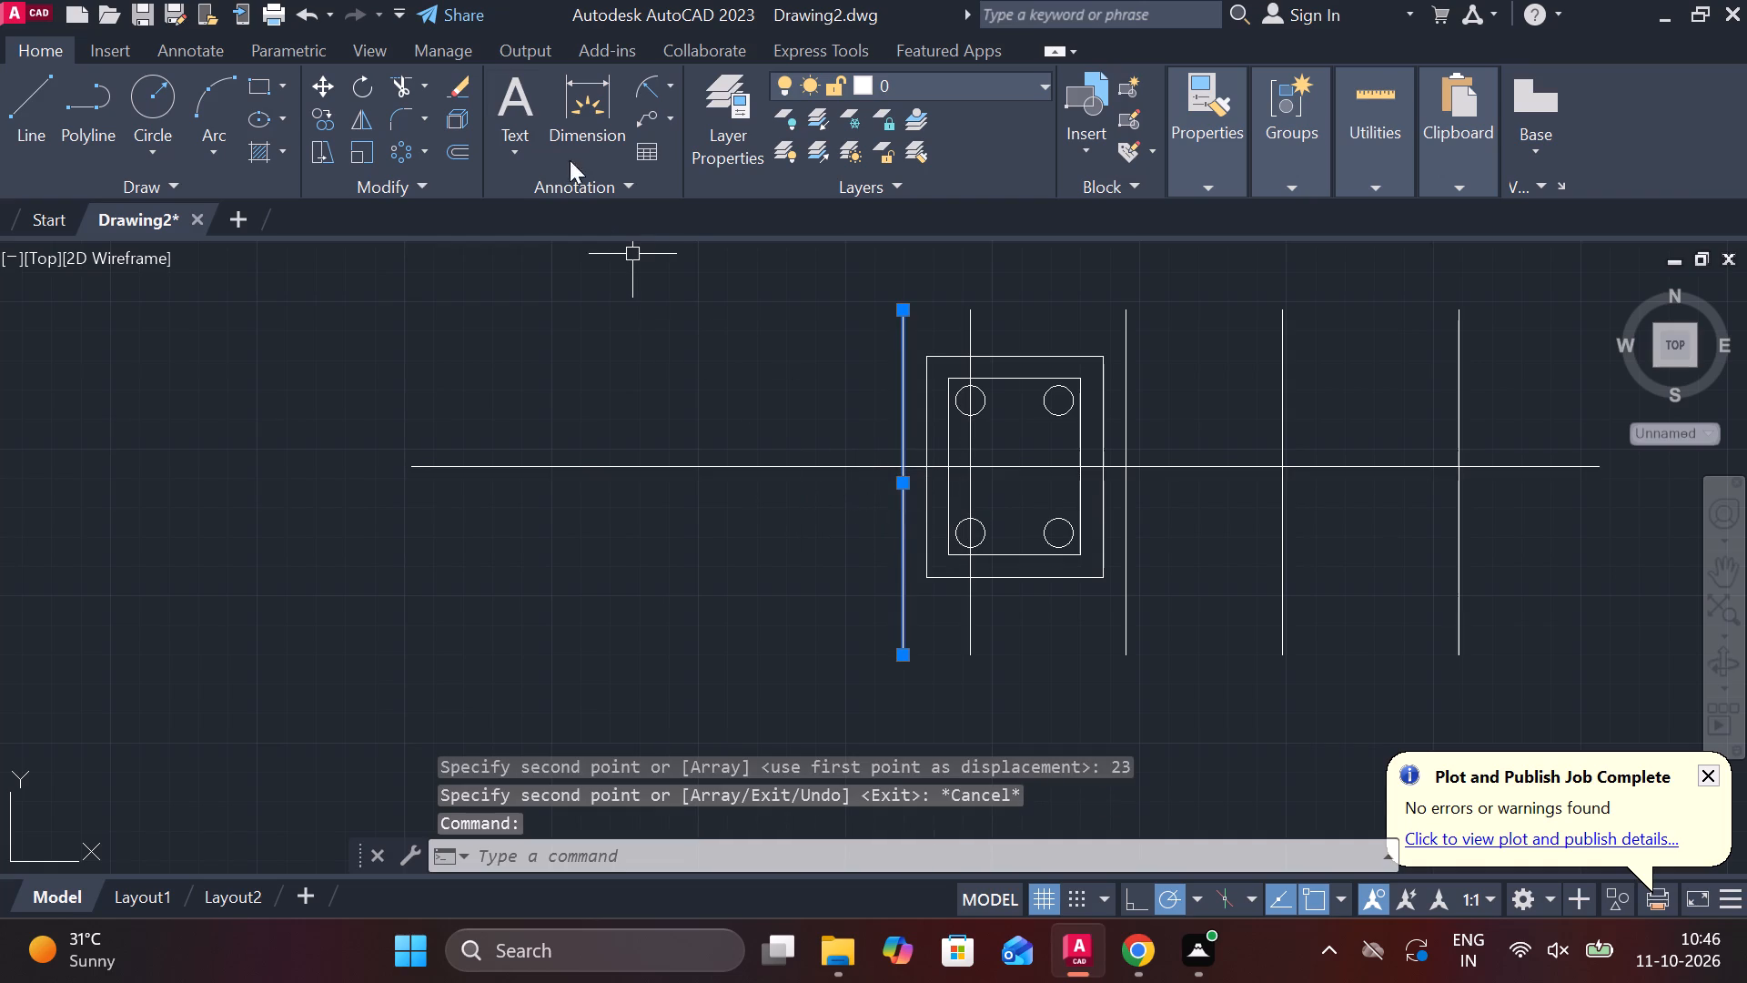
click(338, 114)
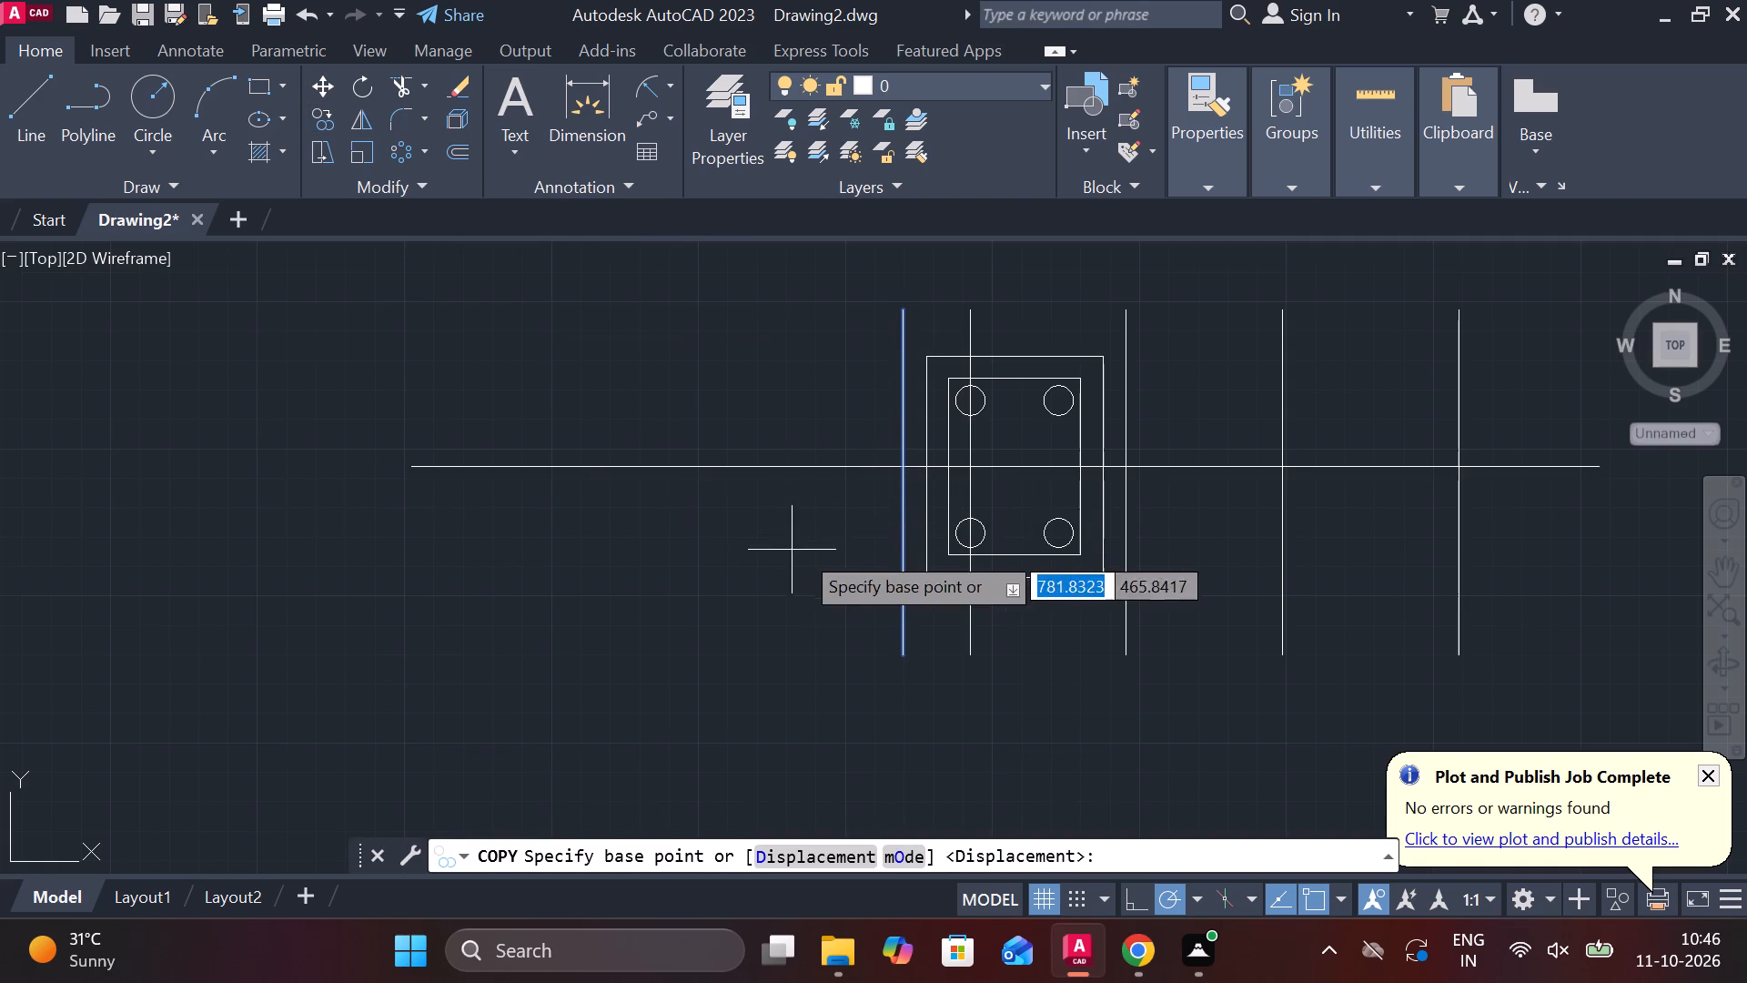
click(904, 464)
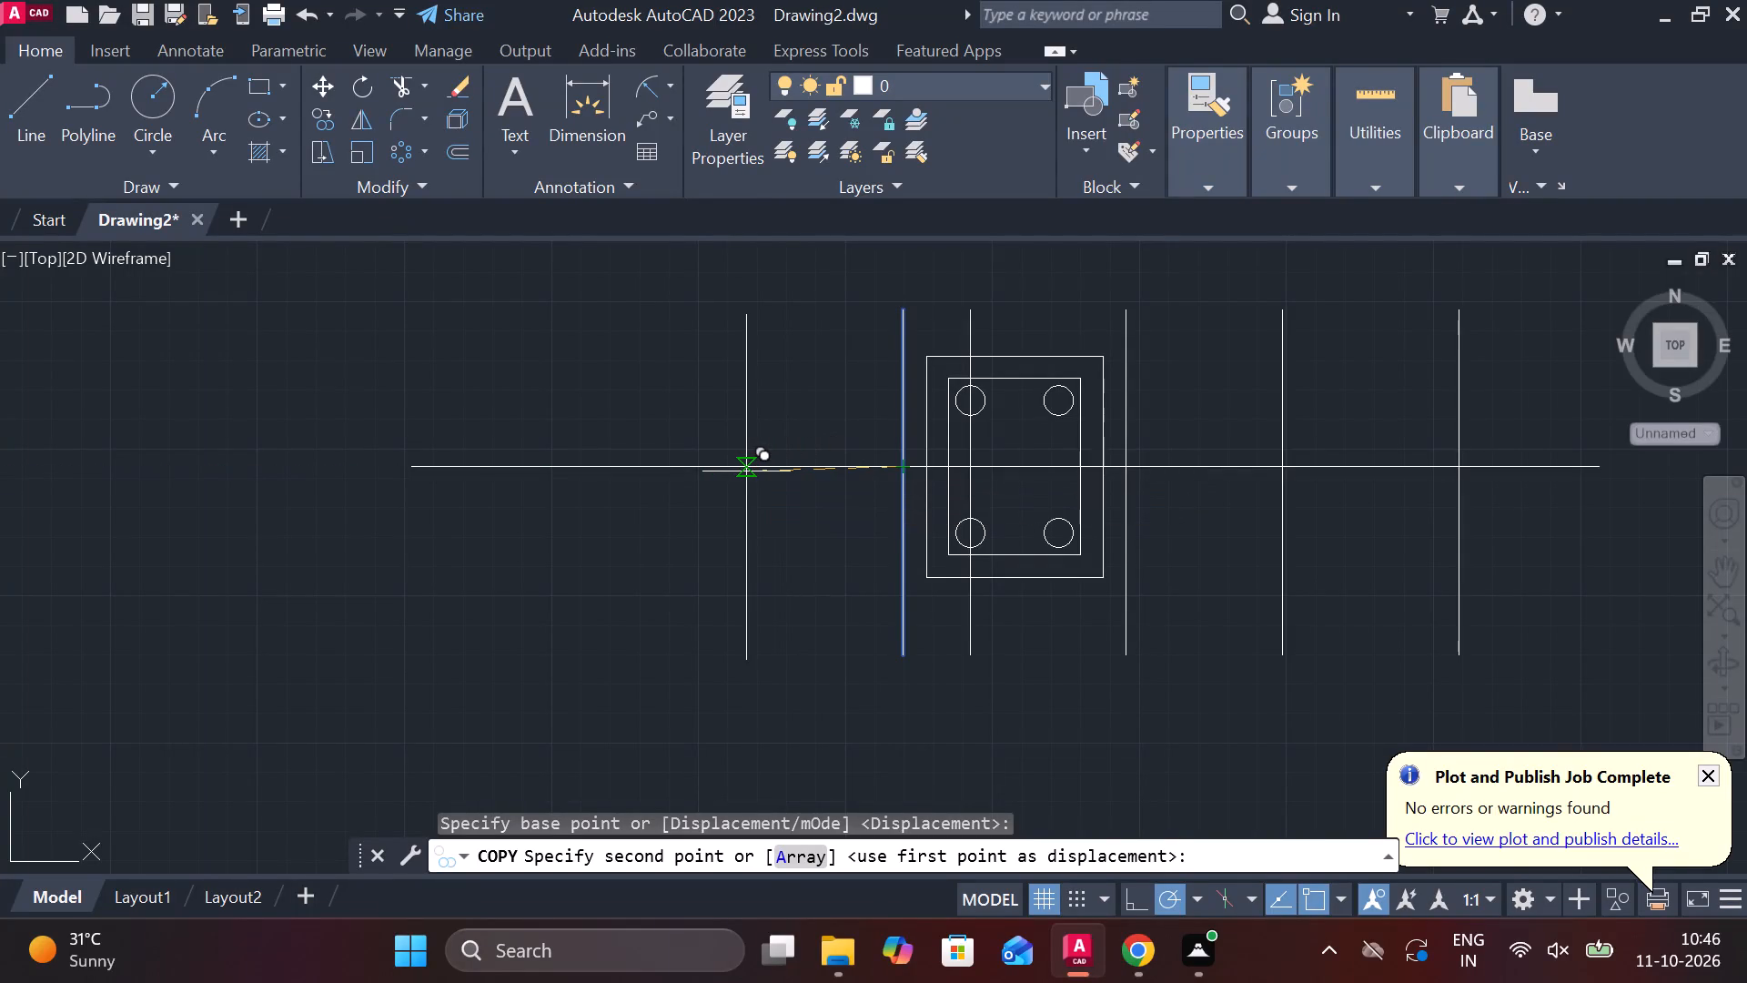
text(53)
key(Return)
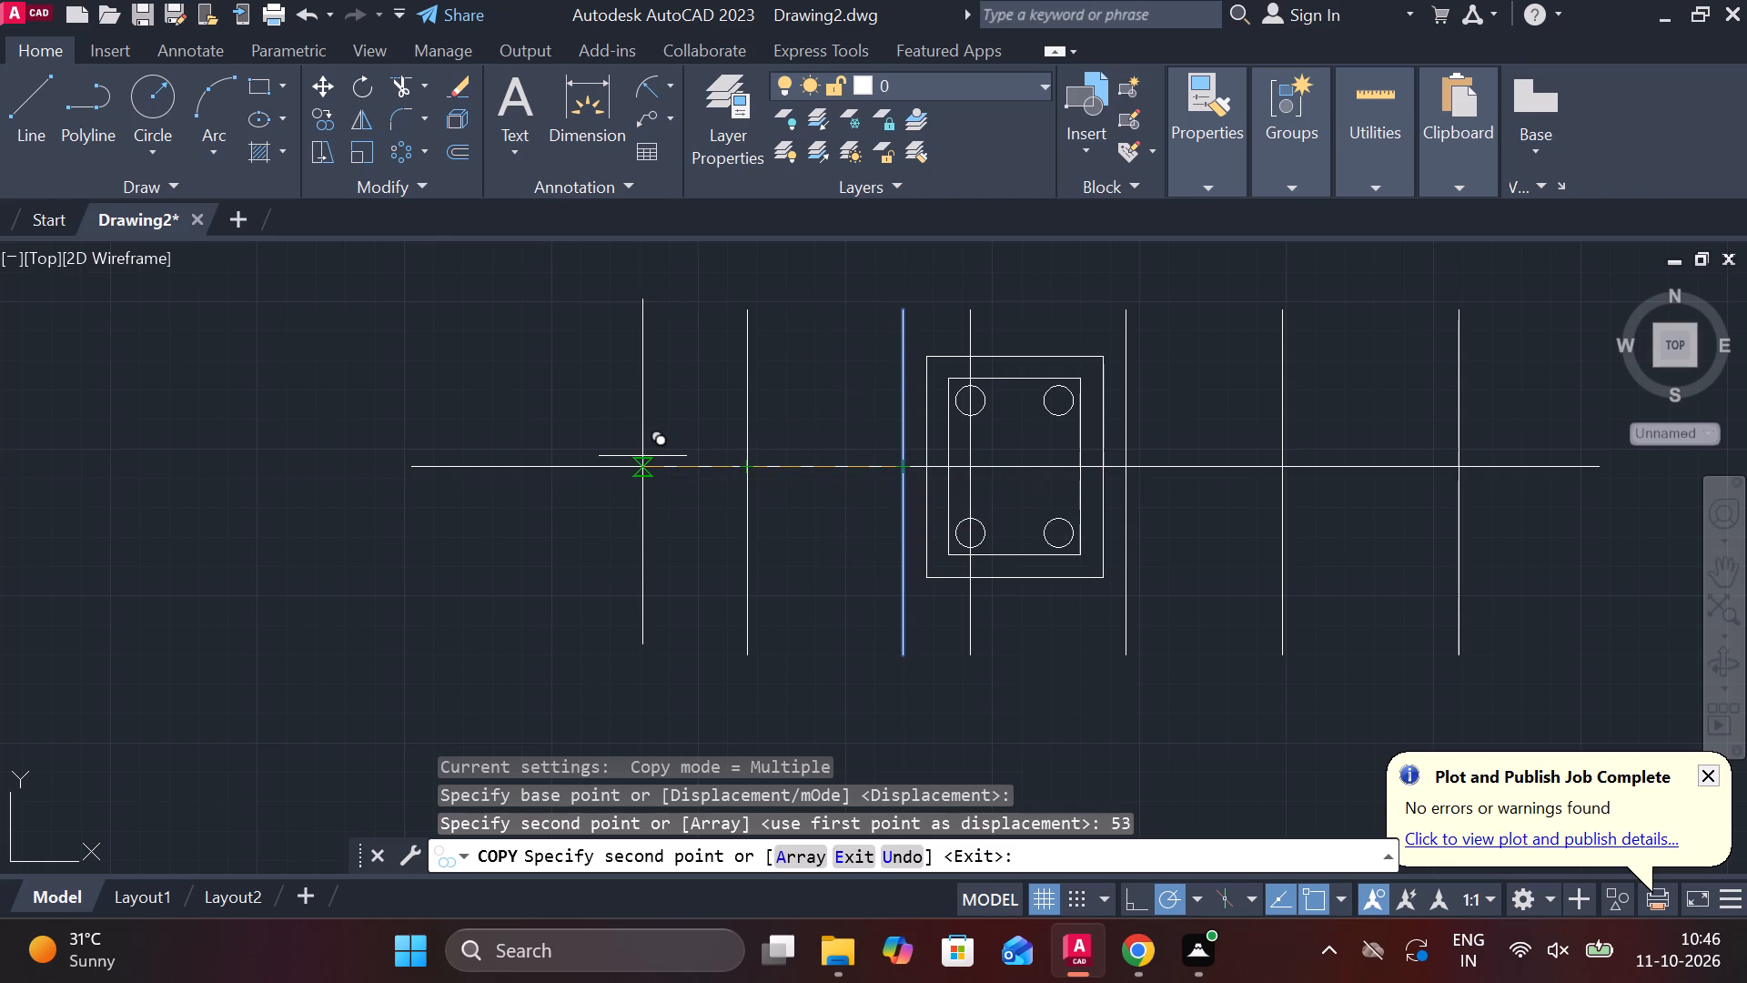
key(Escape)
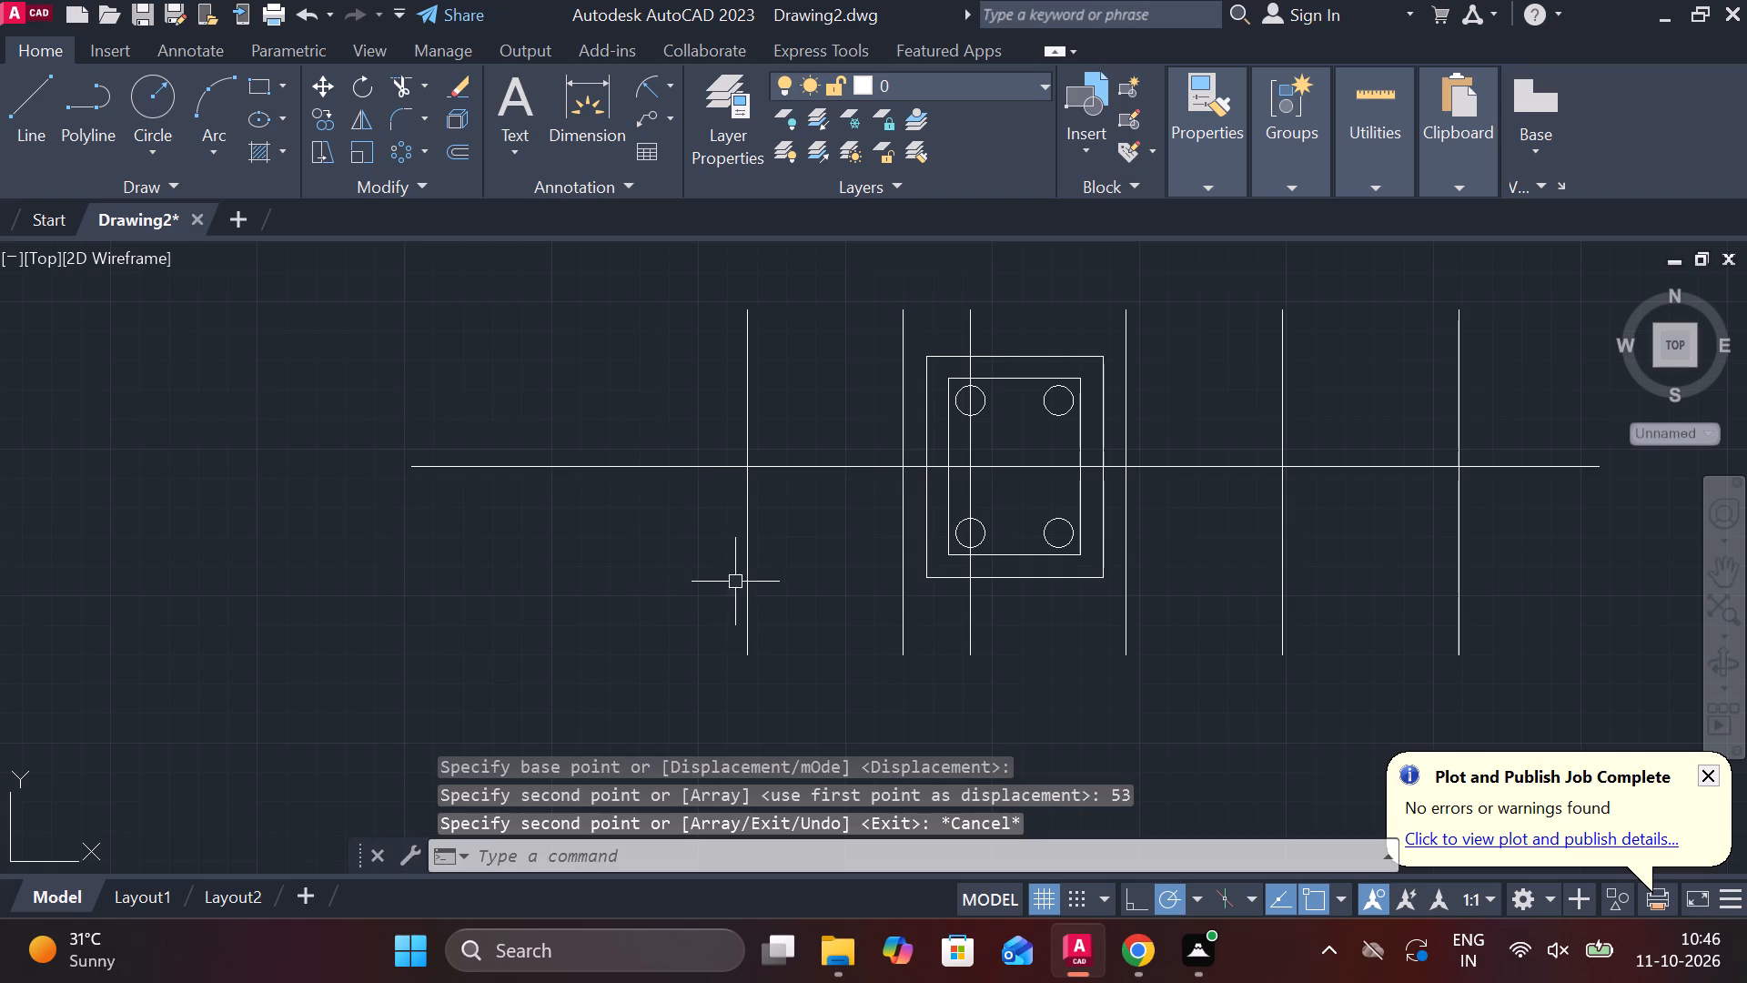
Copy the leftmost vertical line 60 to the left along the long horizontal line.
click(750, 582)
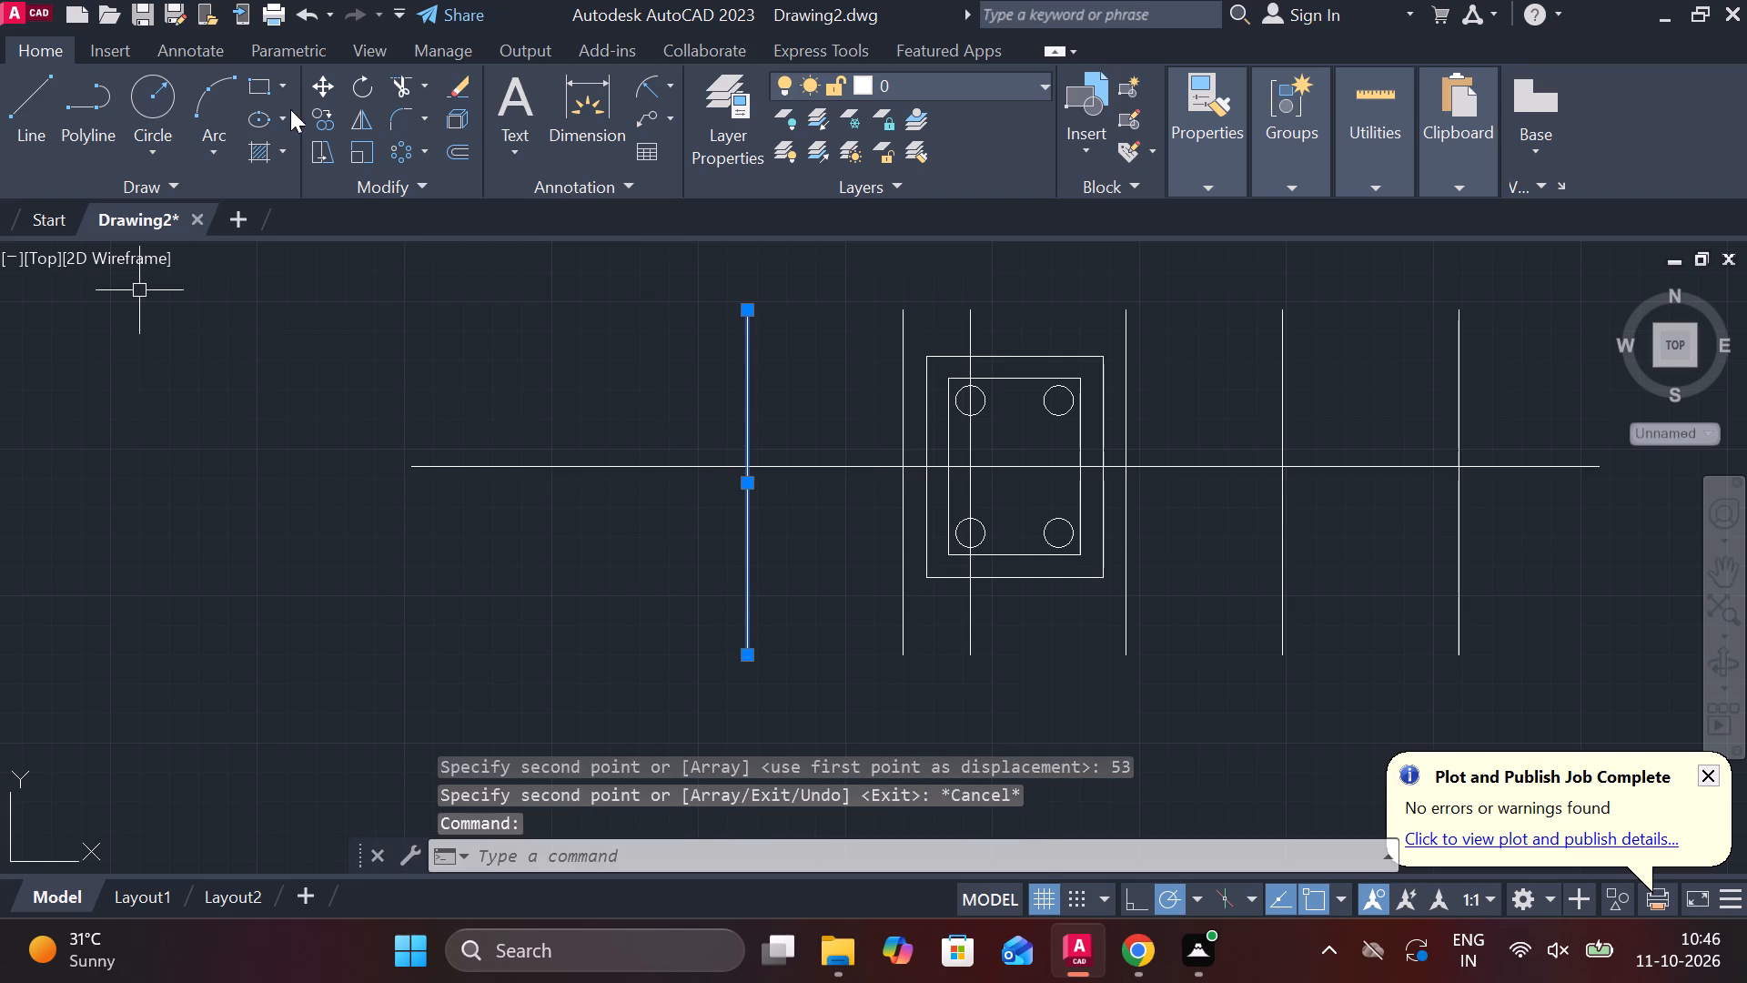
click(322, 119)
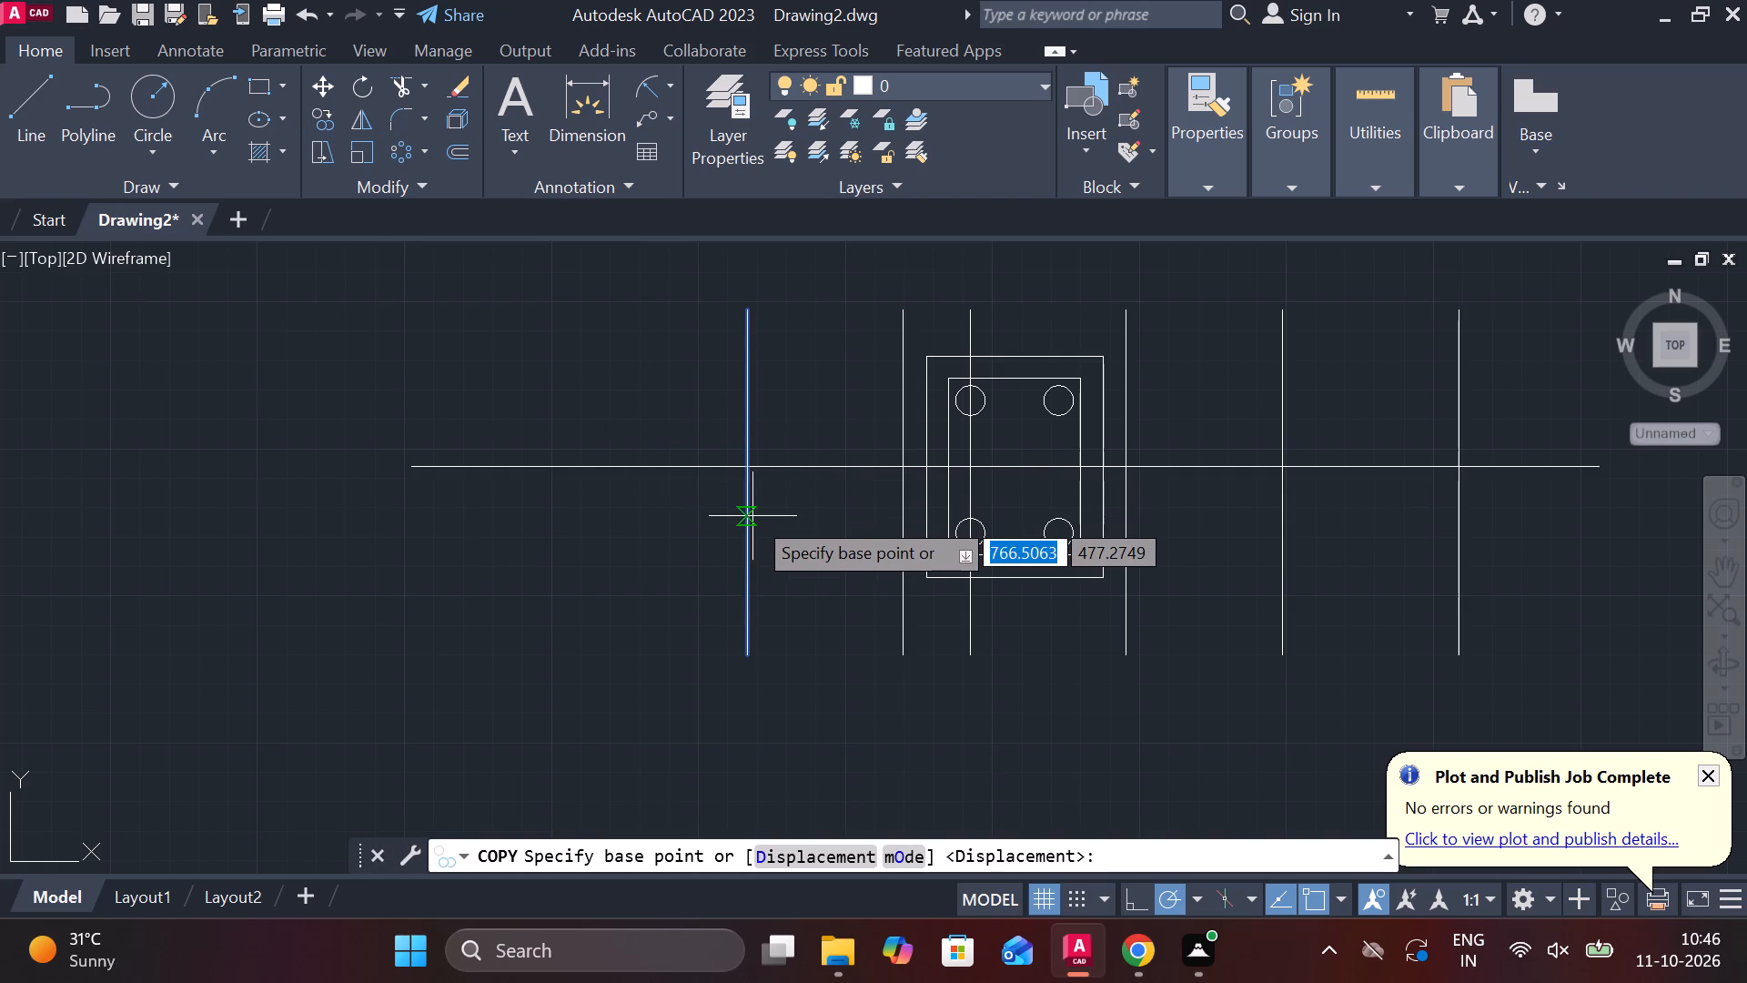
click(752, 464)
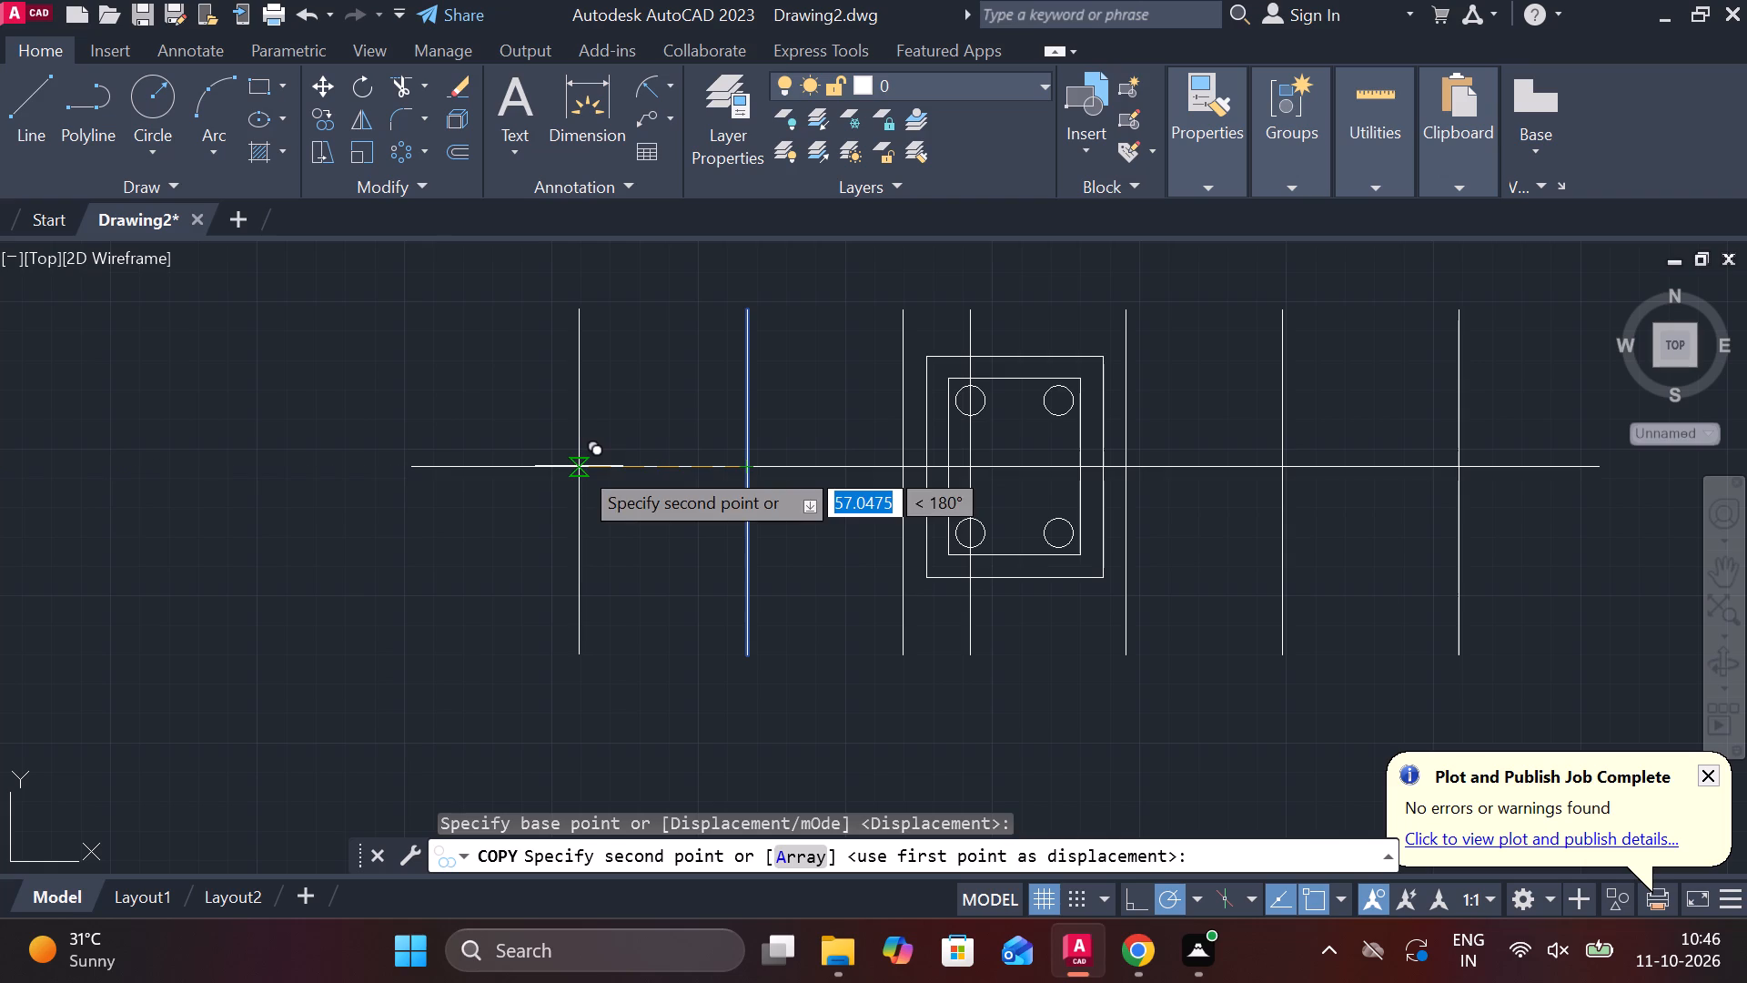
text(60)
key(Return)
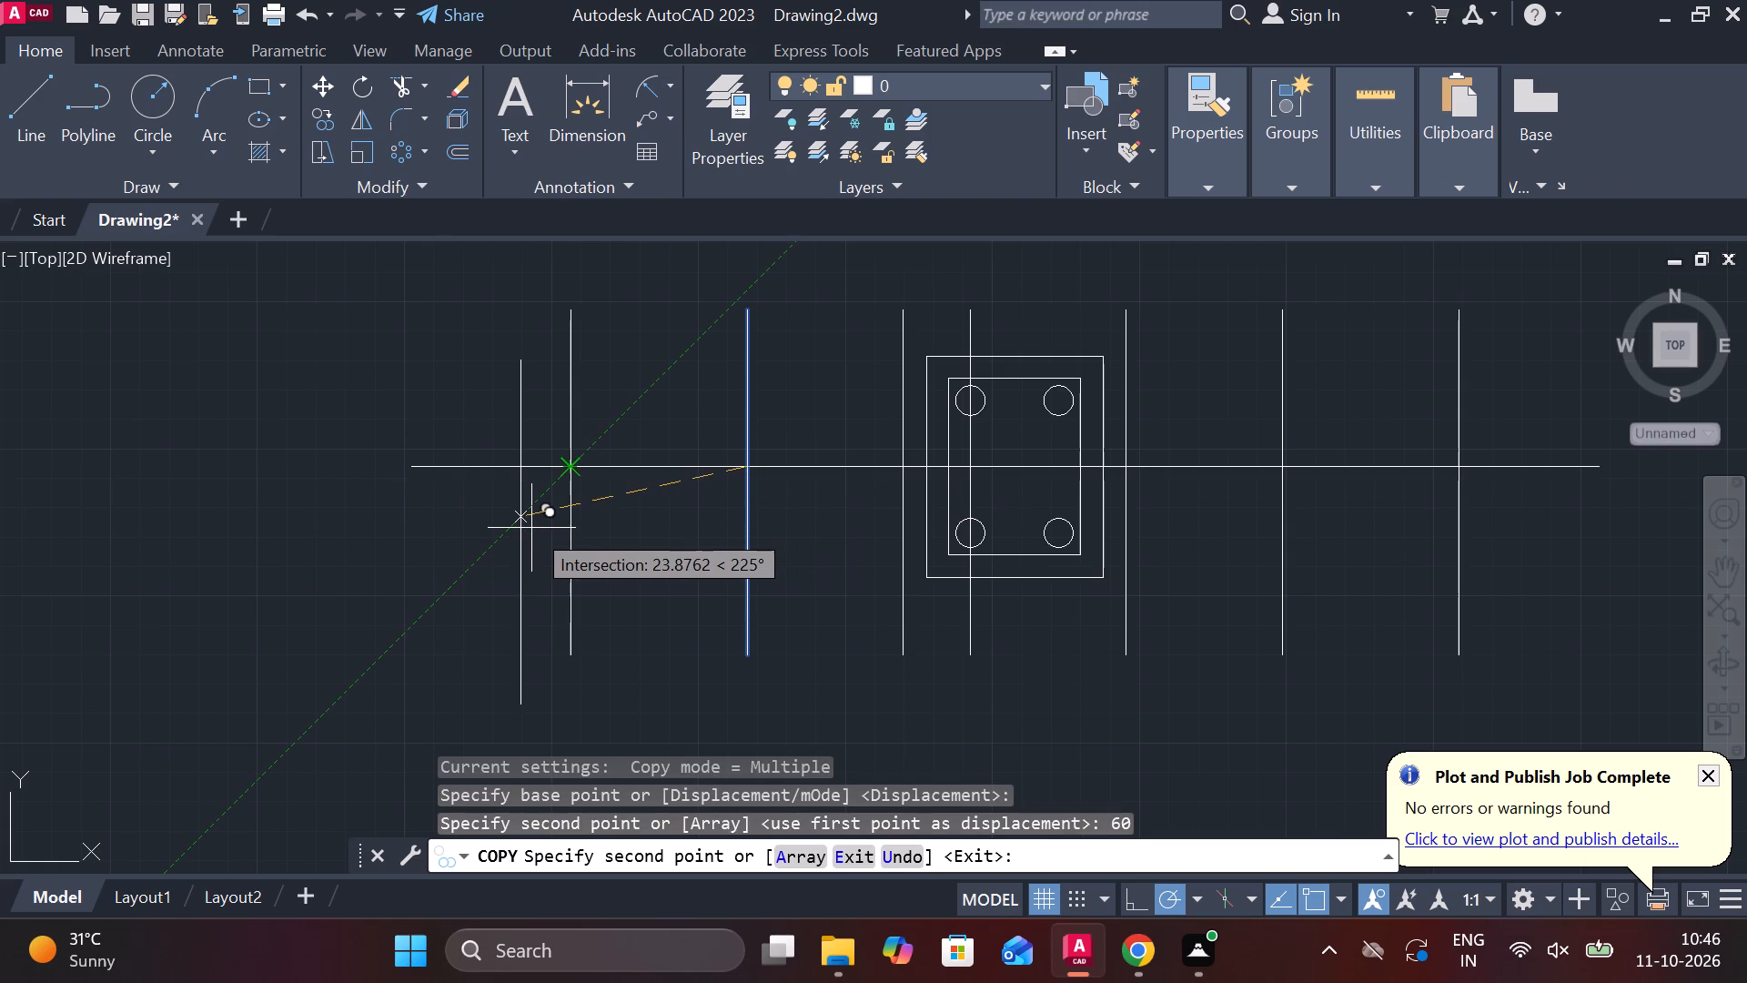
key(Escape)
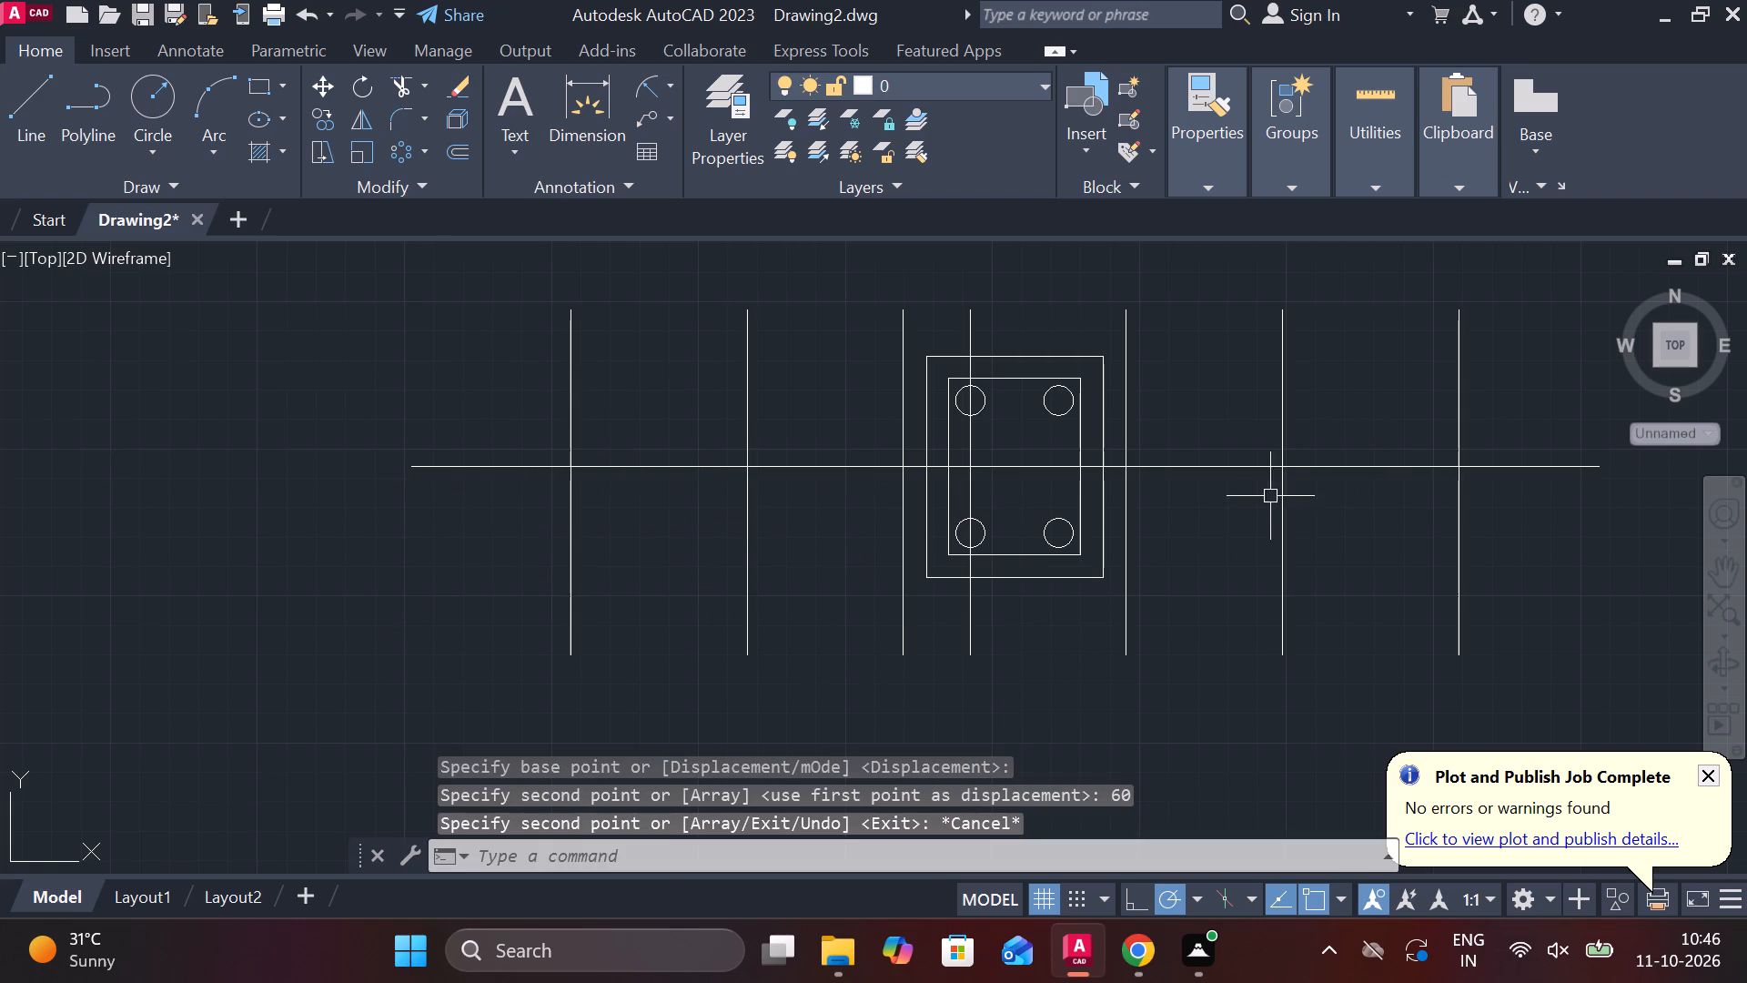
Delete the vertical line passing through the two left-hand circles of the plate.
click(974, 647)
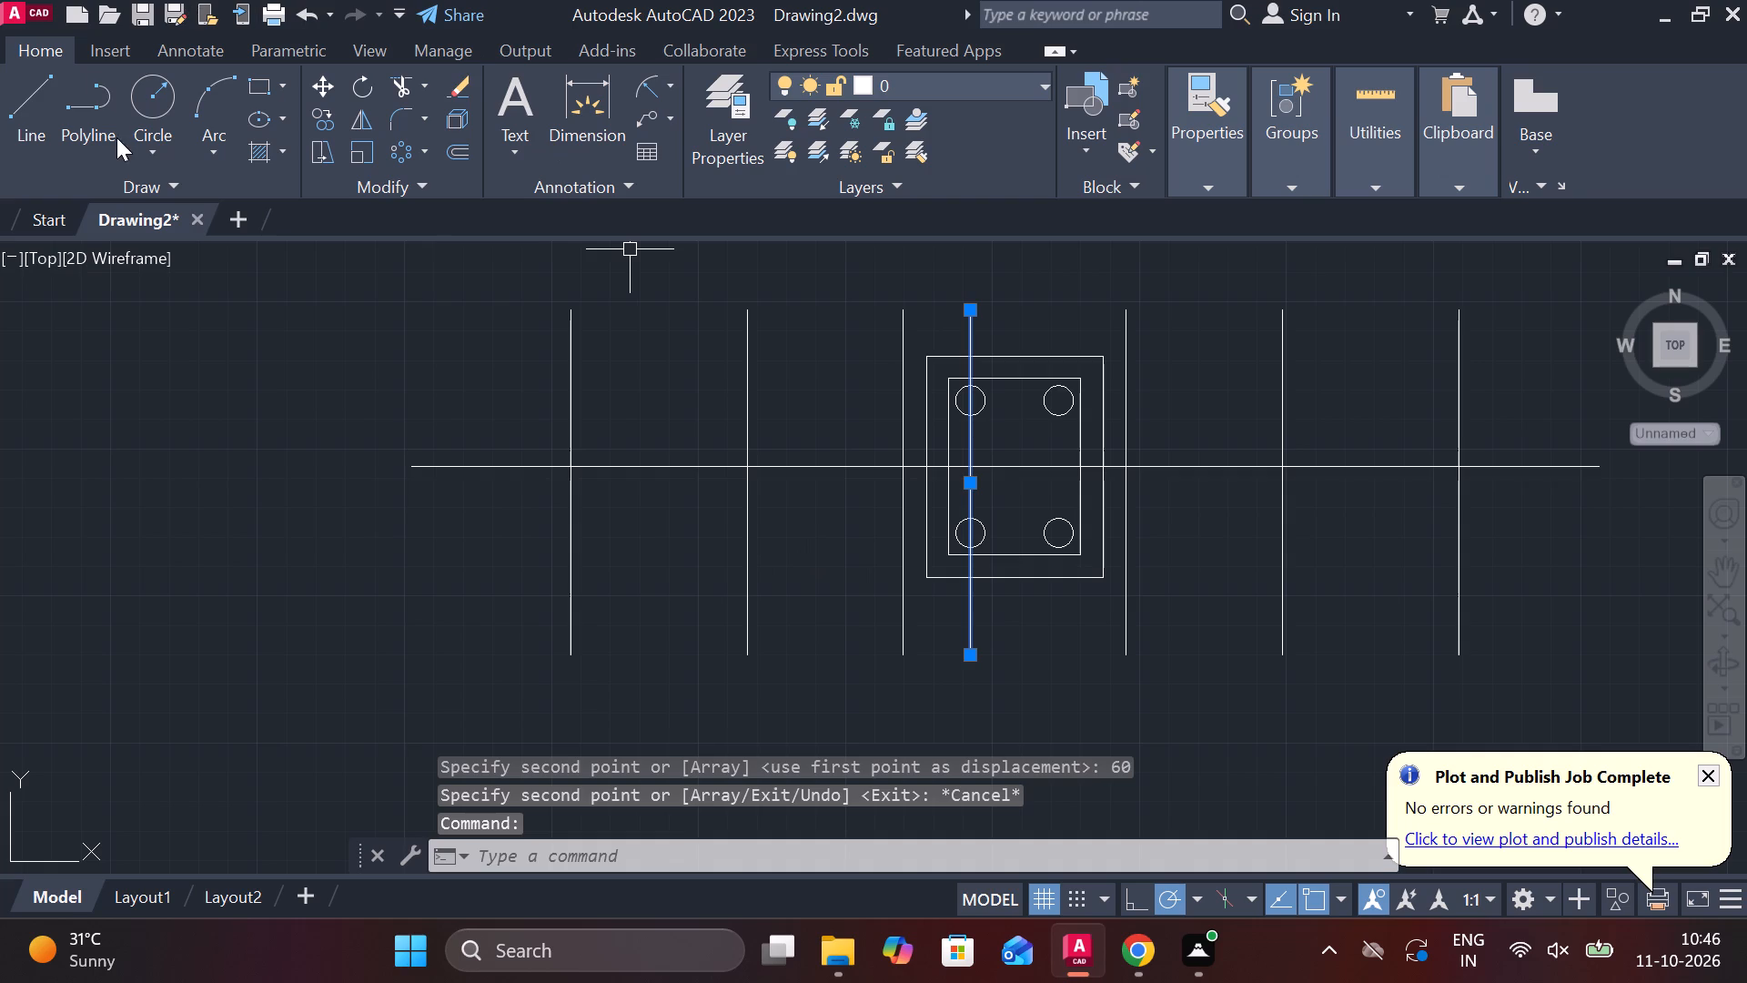
key(Delete)
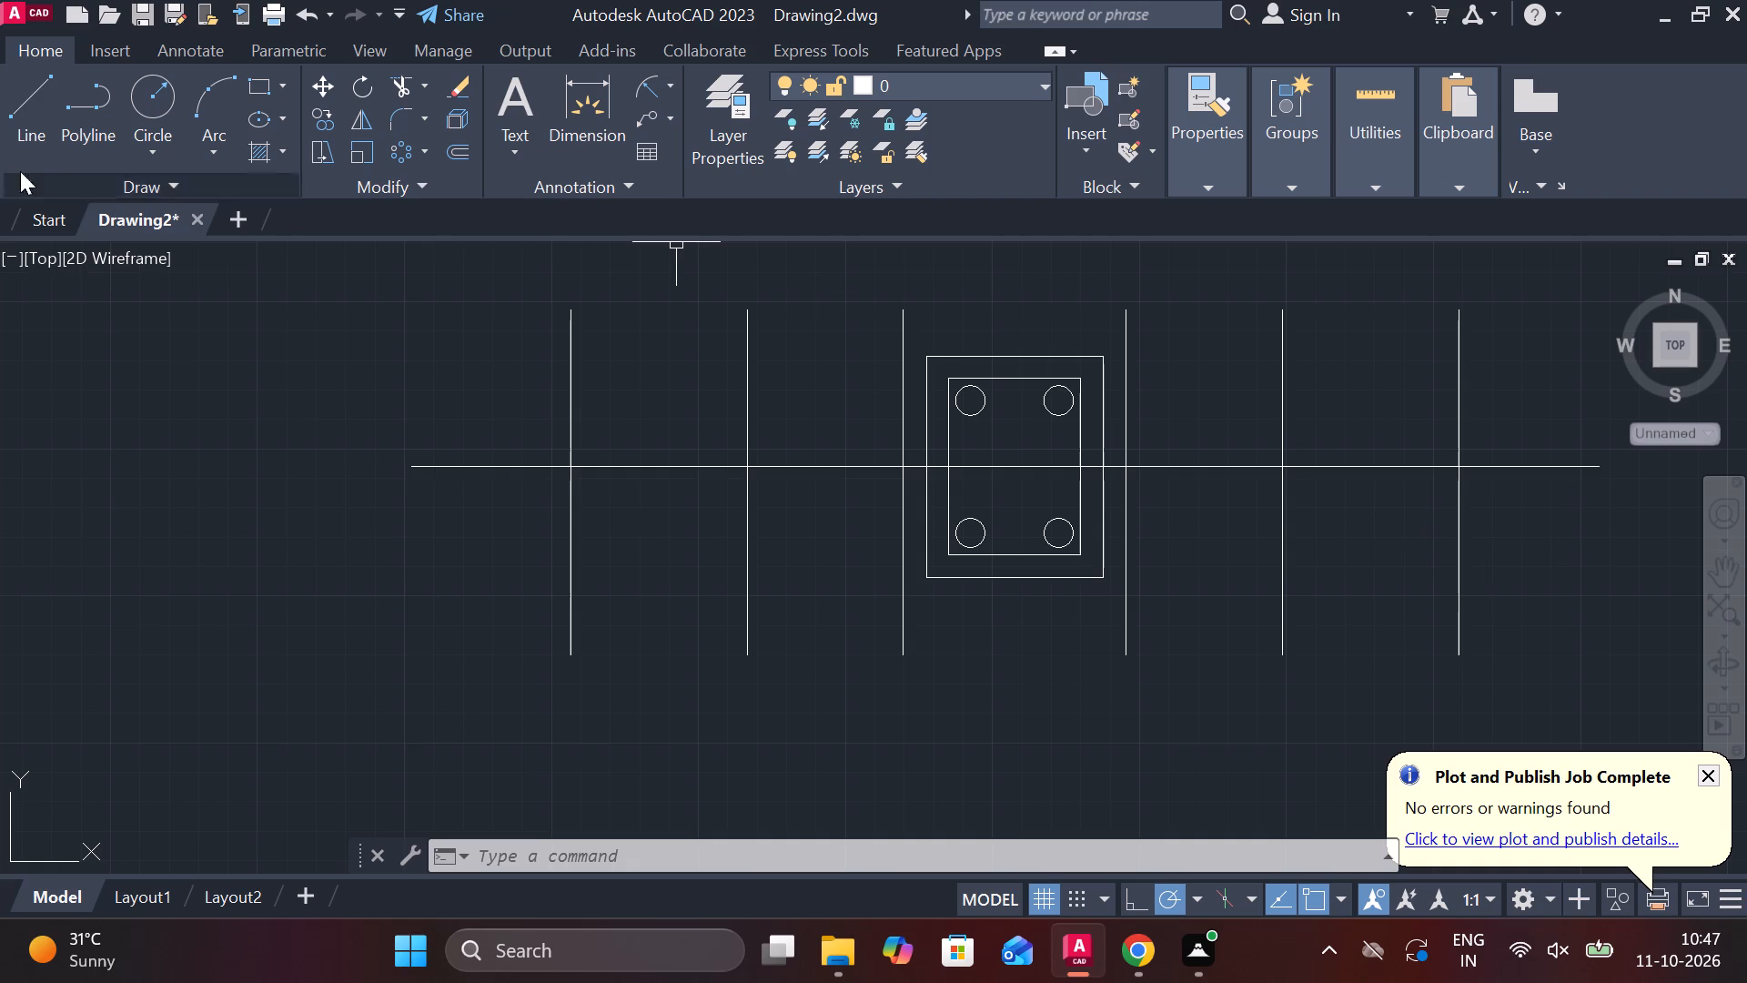
Draw a 45 diameter circle centred where the rightmost vertical line crosses the long horizontal line.
click(152, 142)
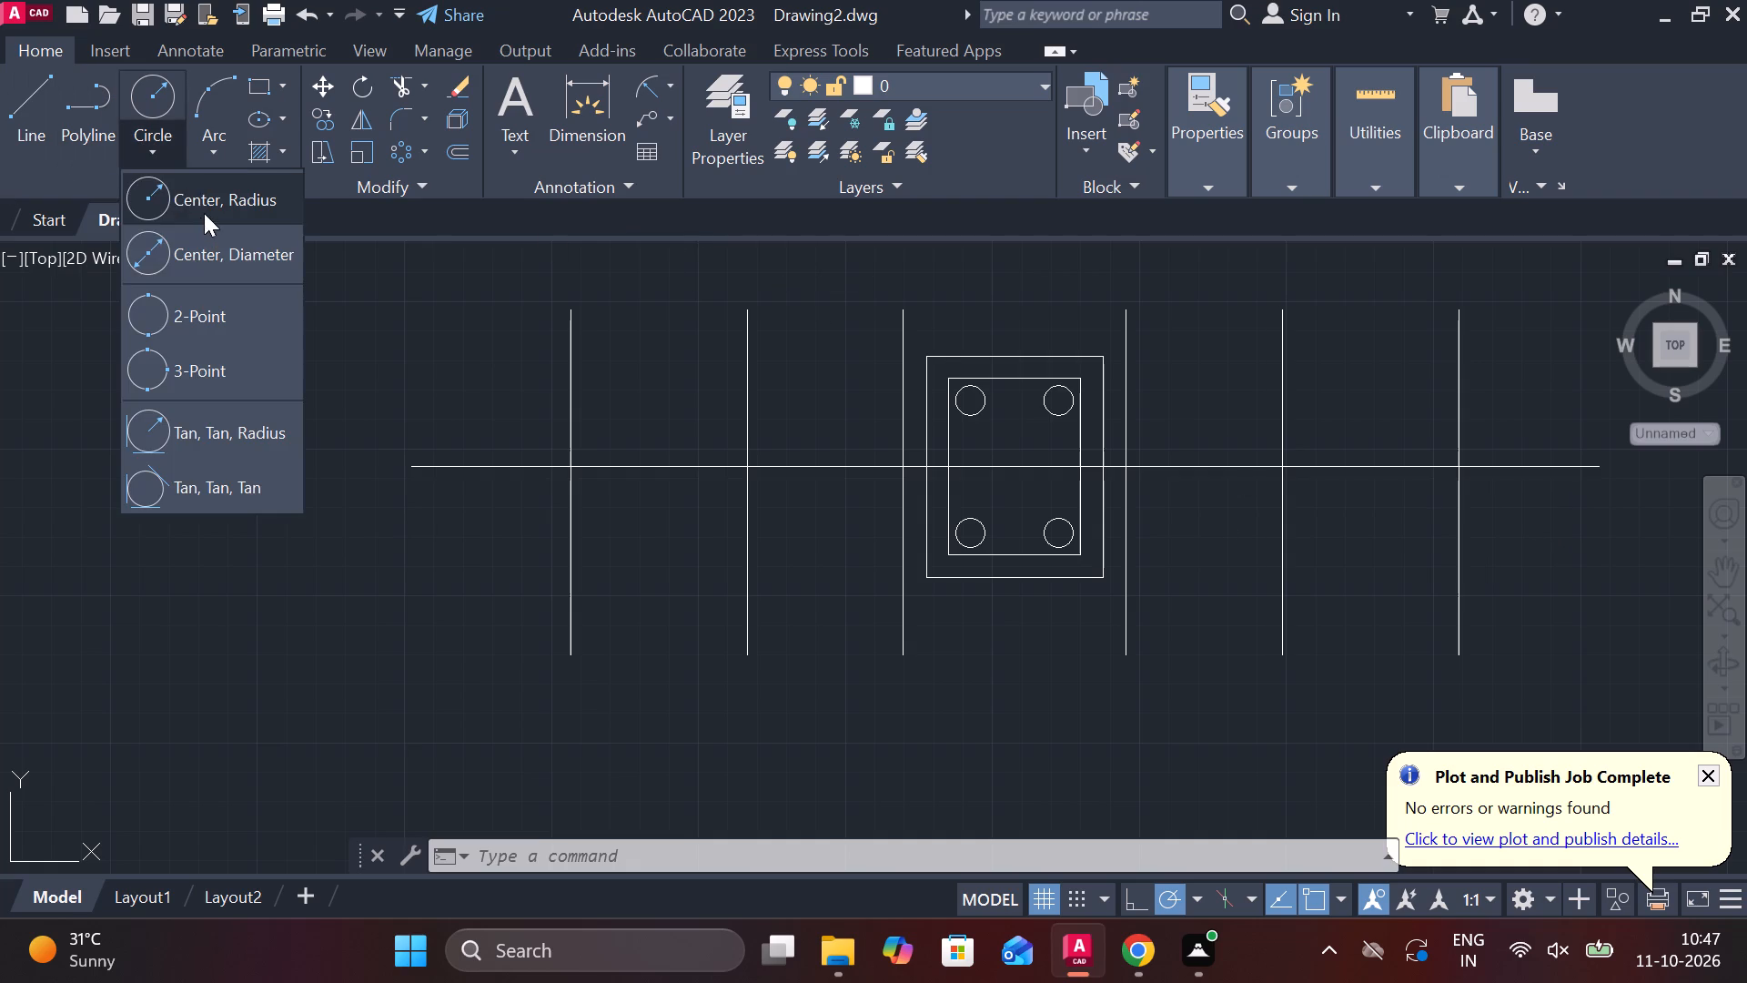
click(215, 281)
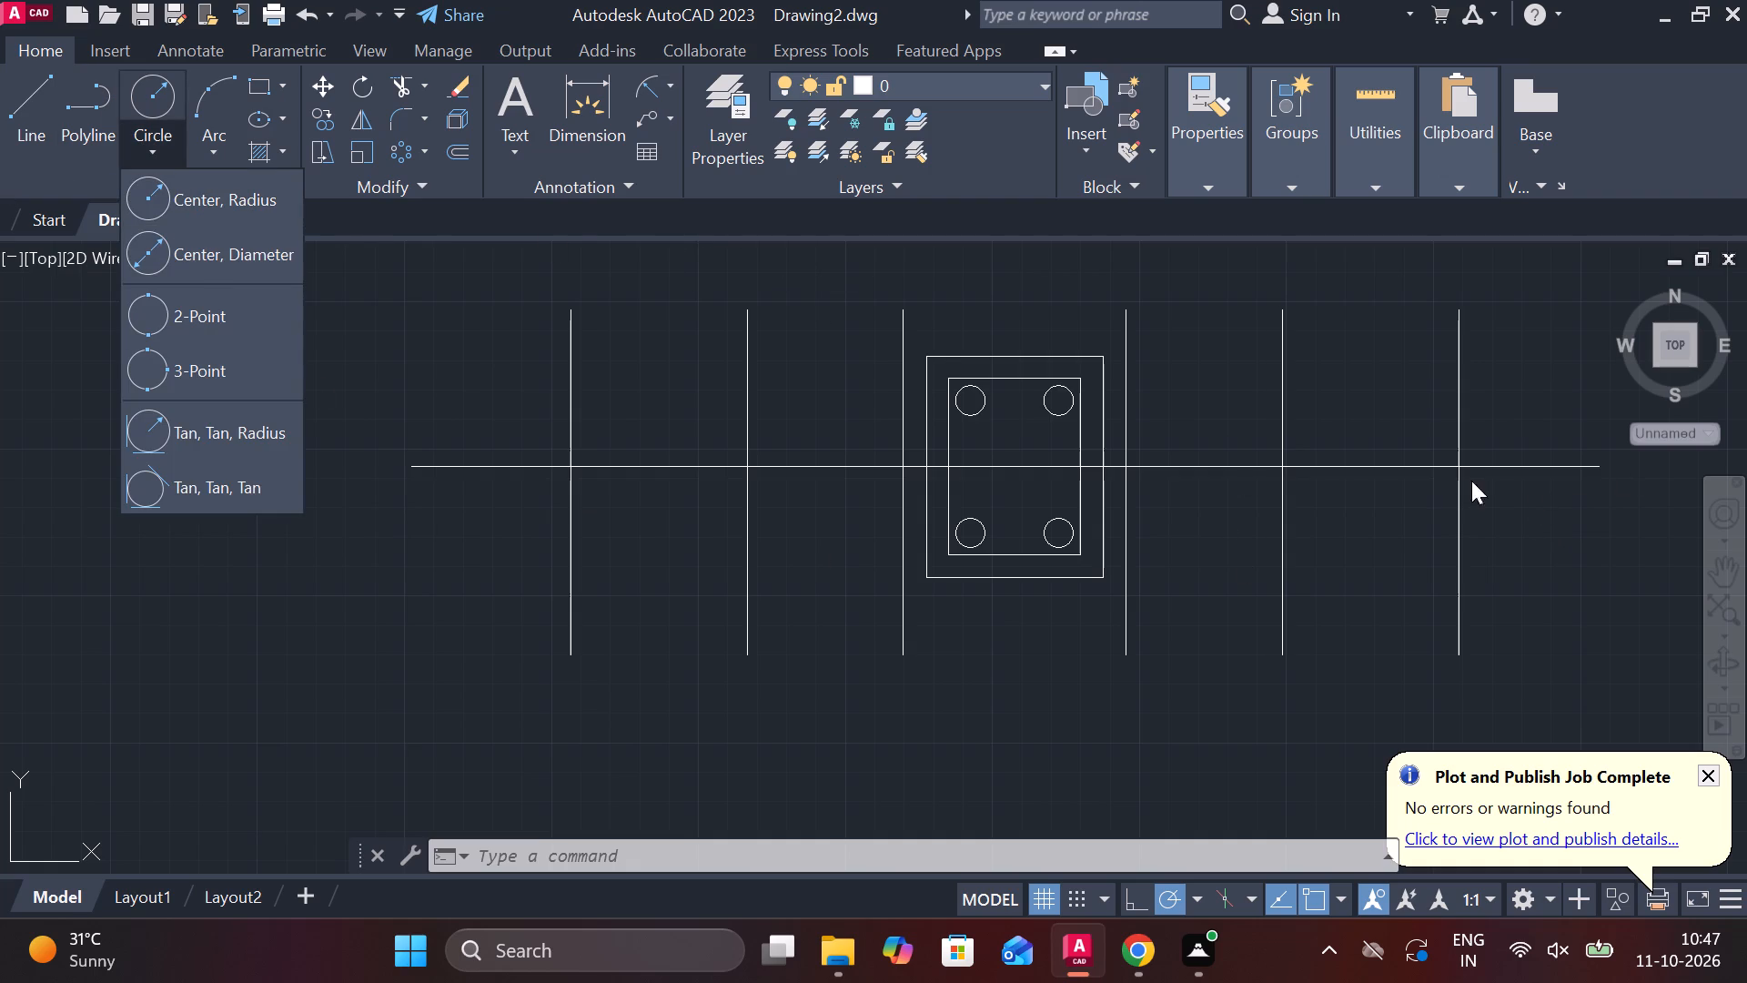
click(203, 242)
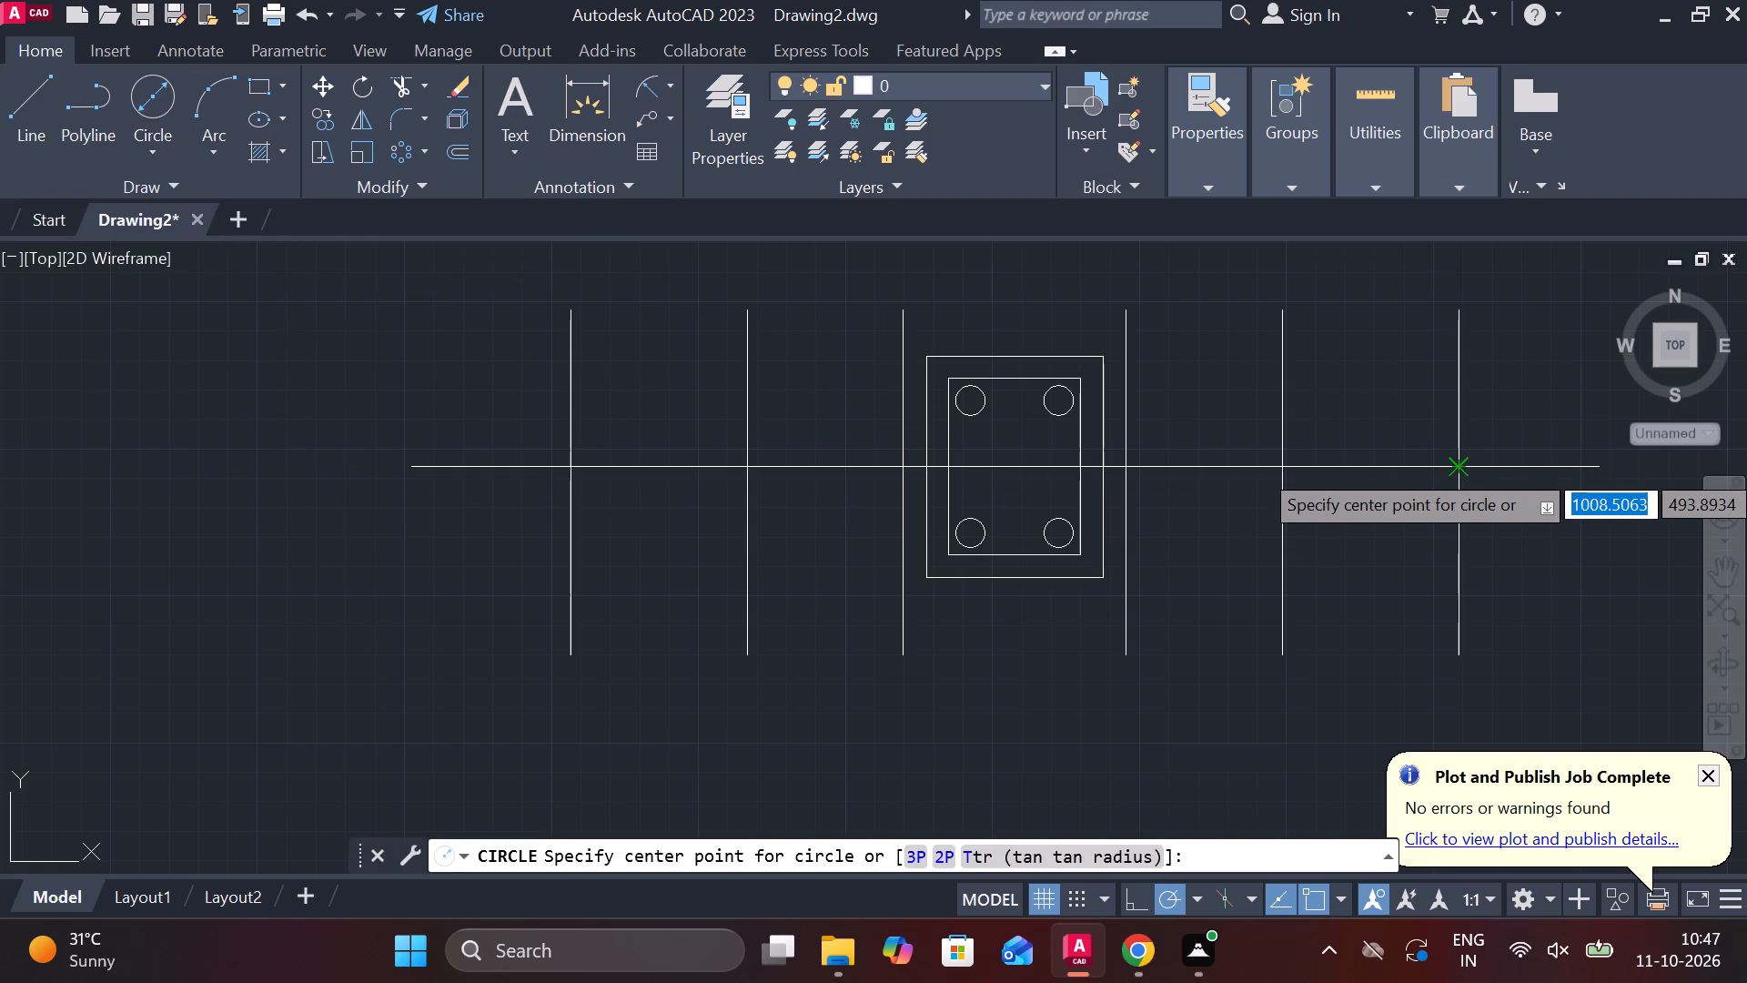
click(1462, 468)
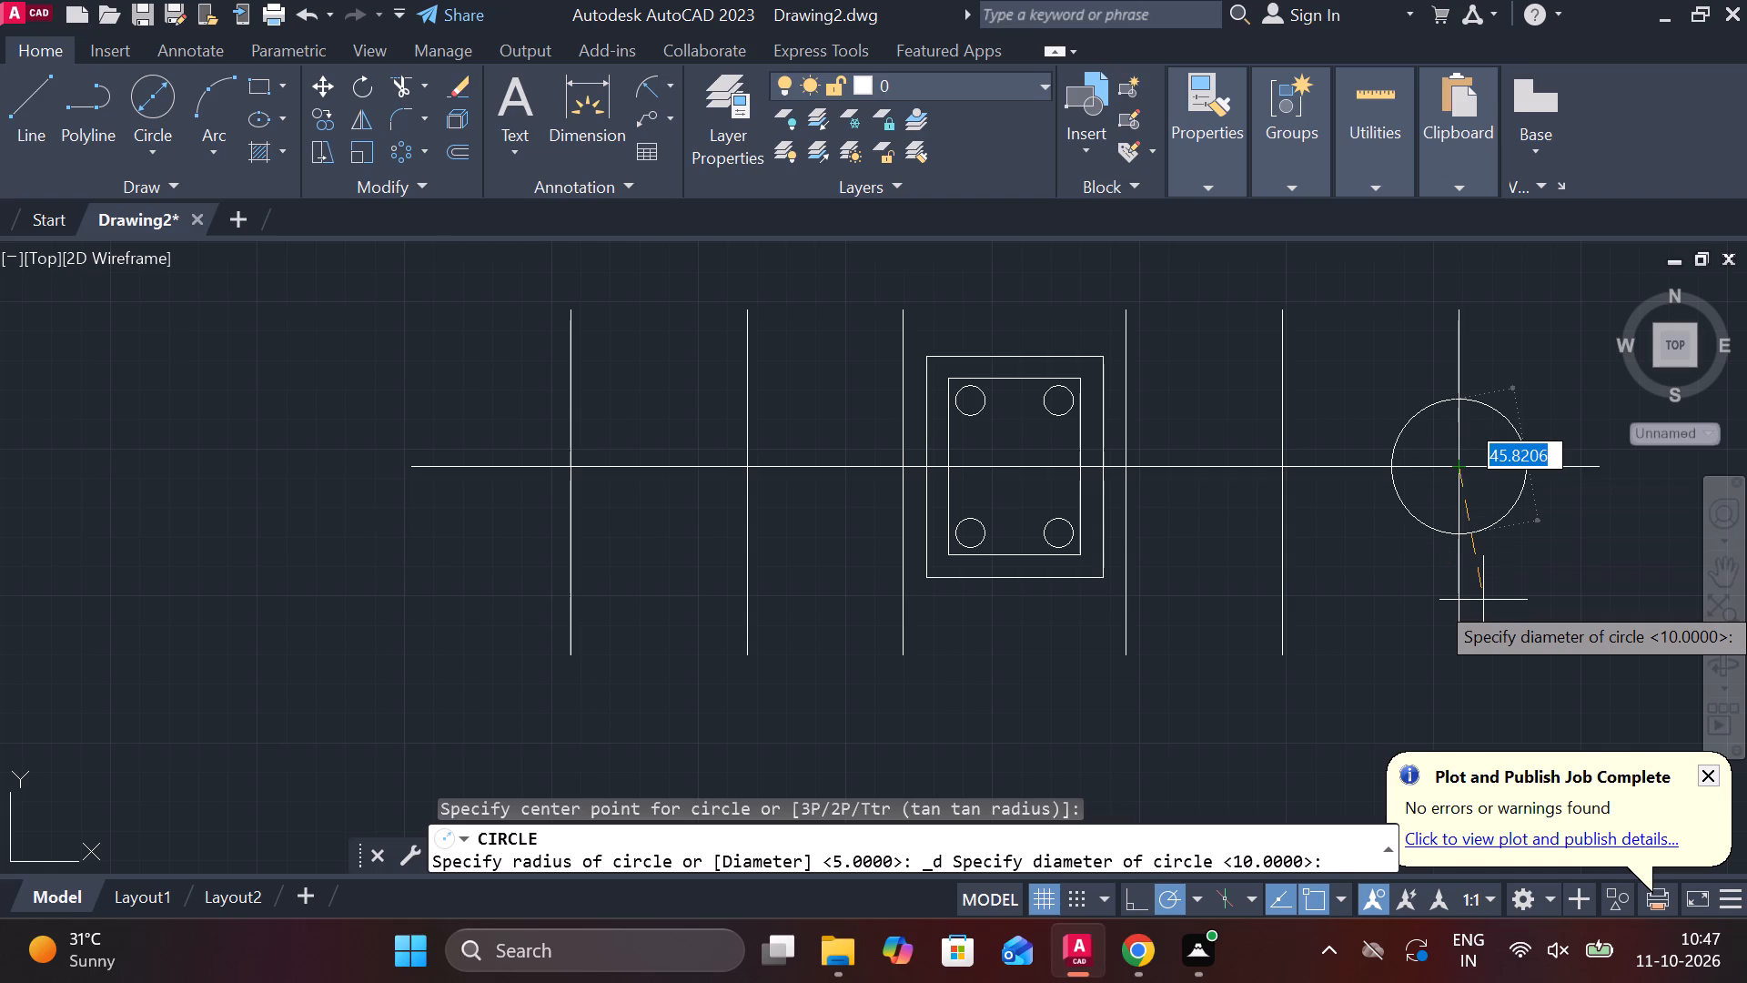
text(45)
key(Return)
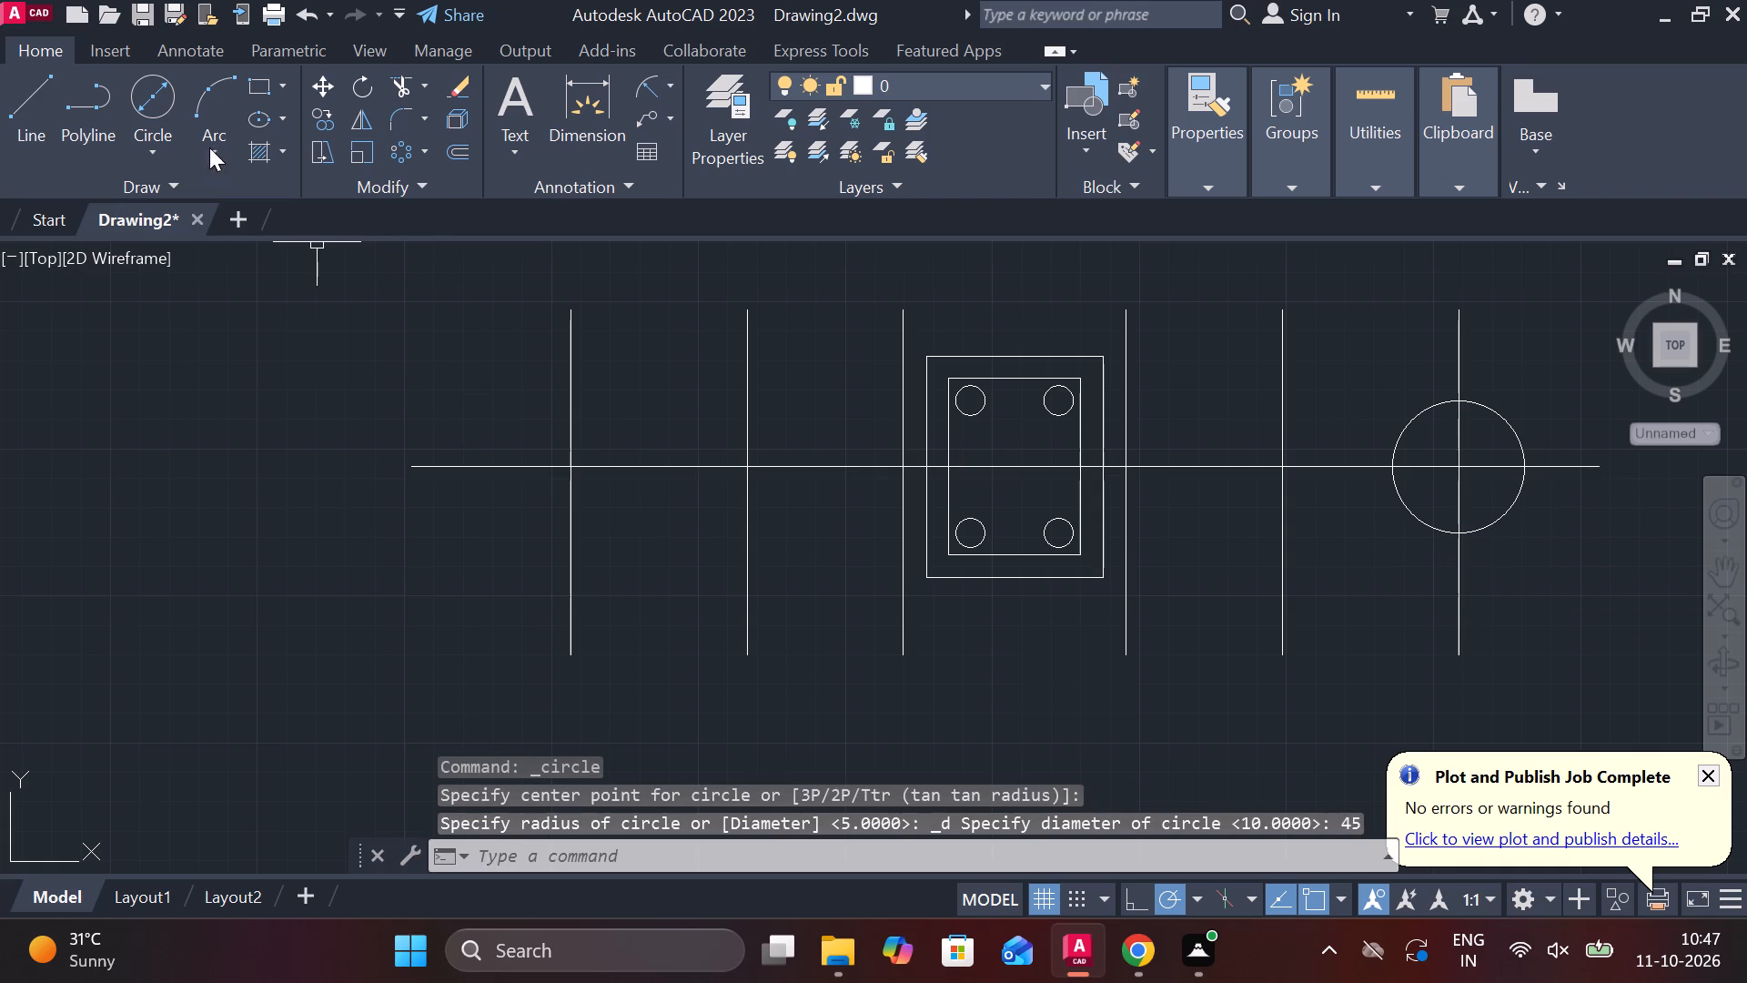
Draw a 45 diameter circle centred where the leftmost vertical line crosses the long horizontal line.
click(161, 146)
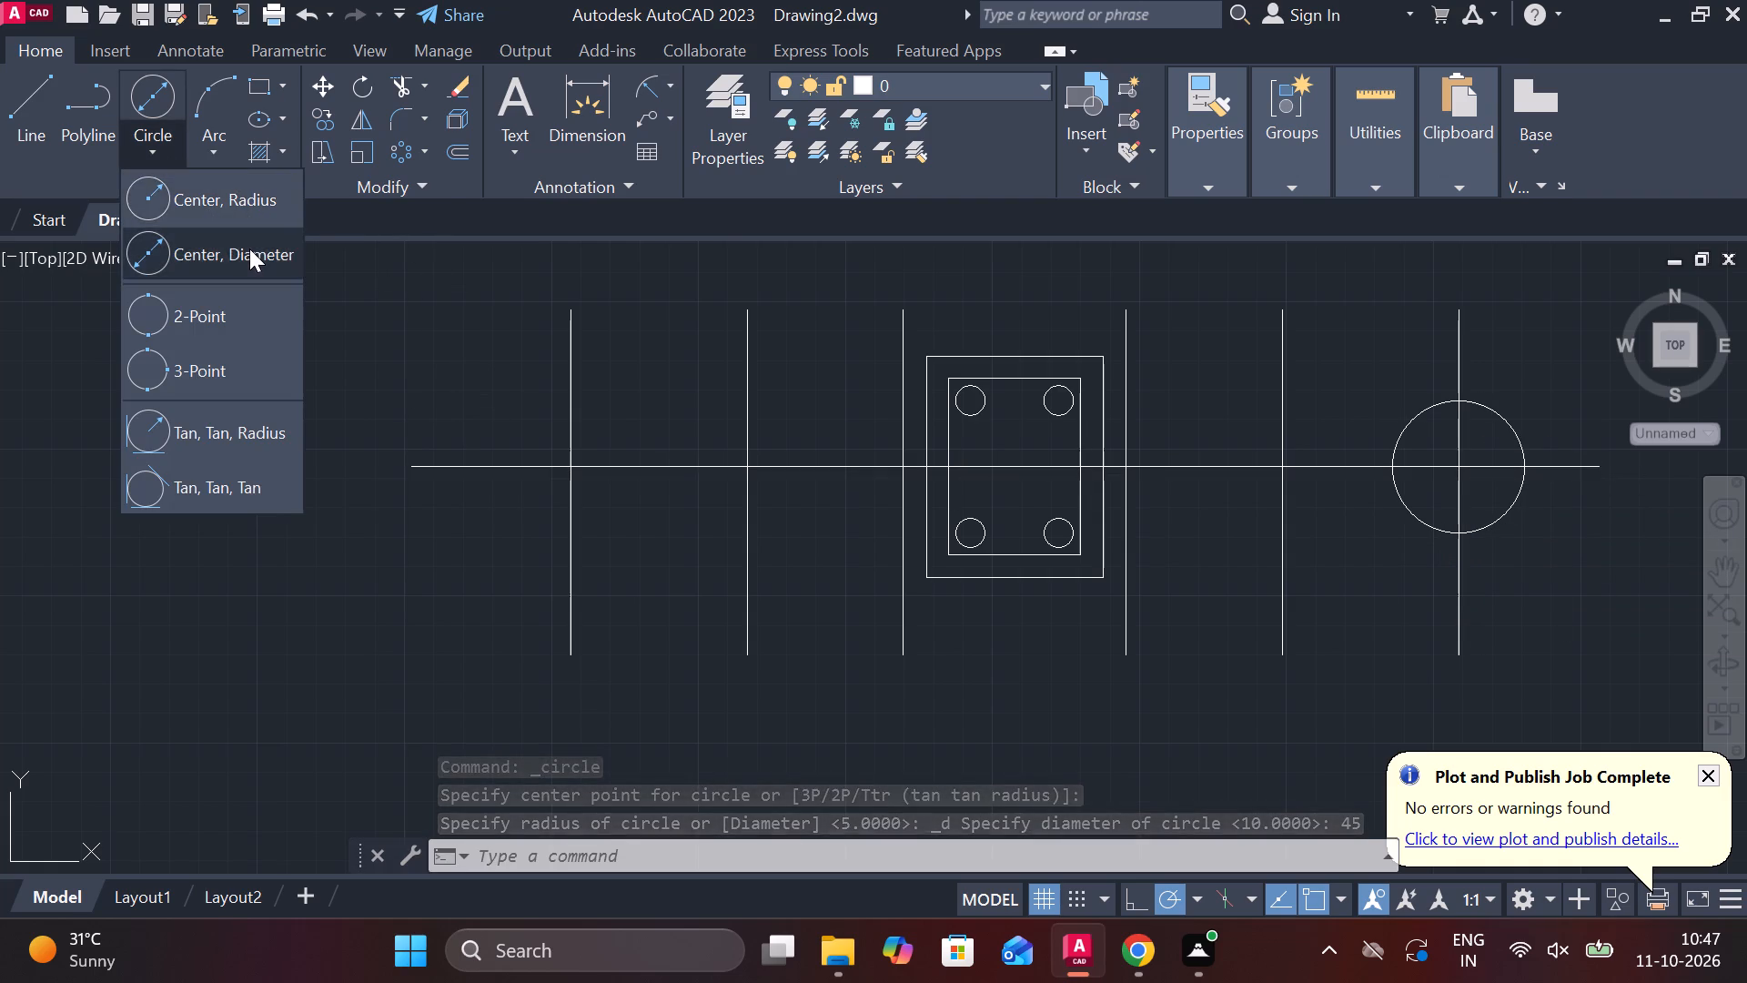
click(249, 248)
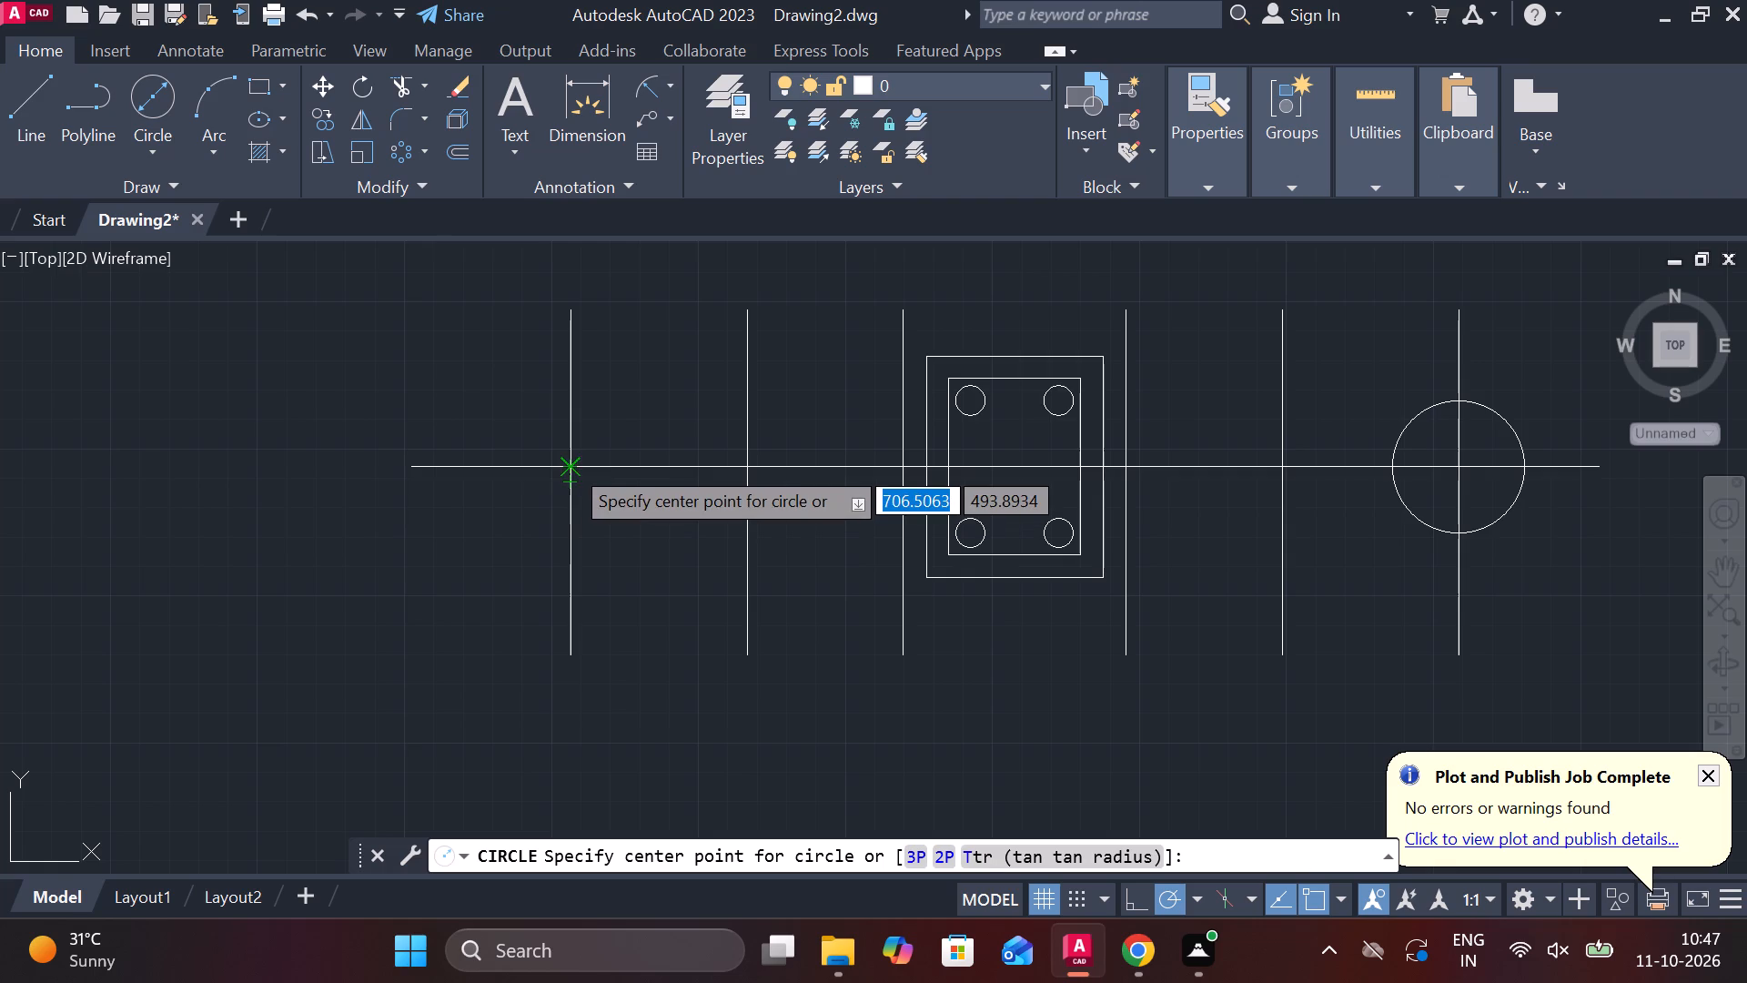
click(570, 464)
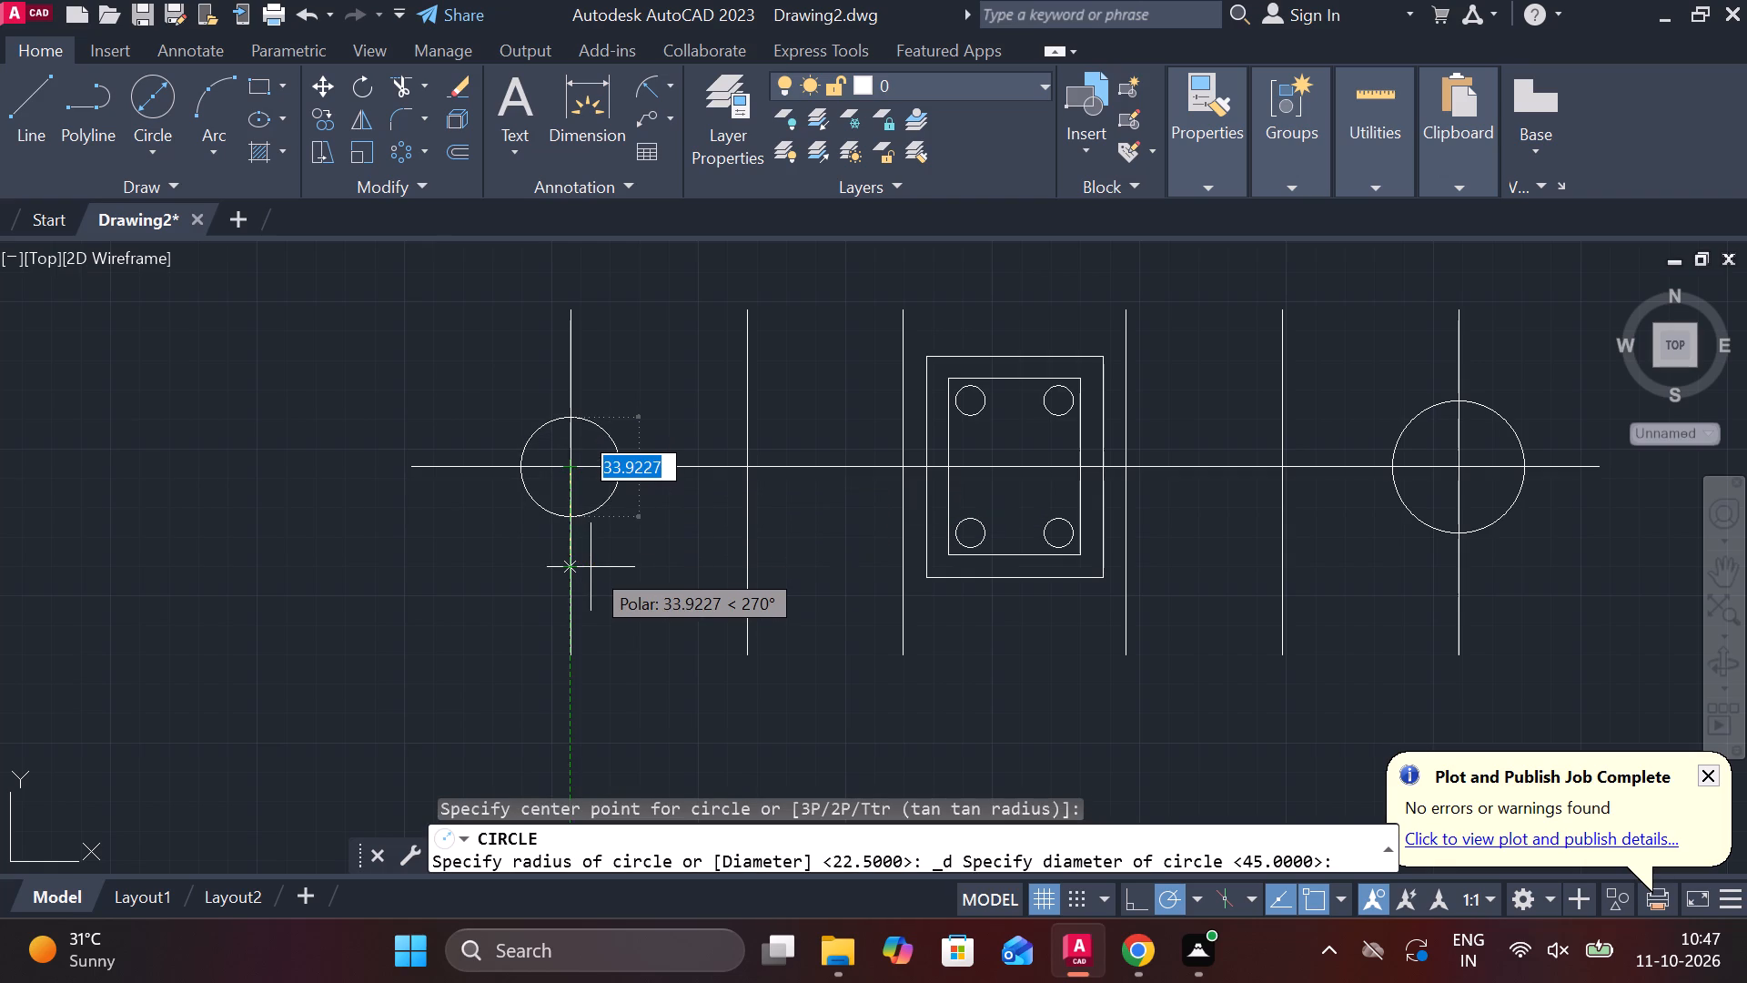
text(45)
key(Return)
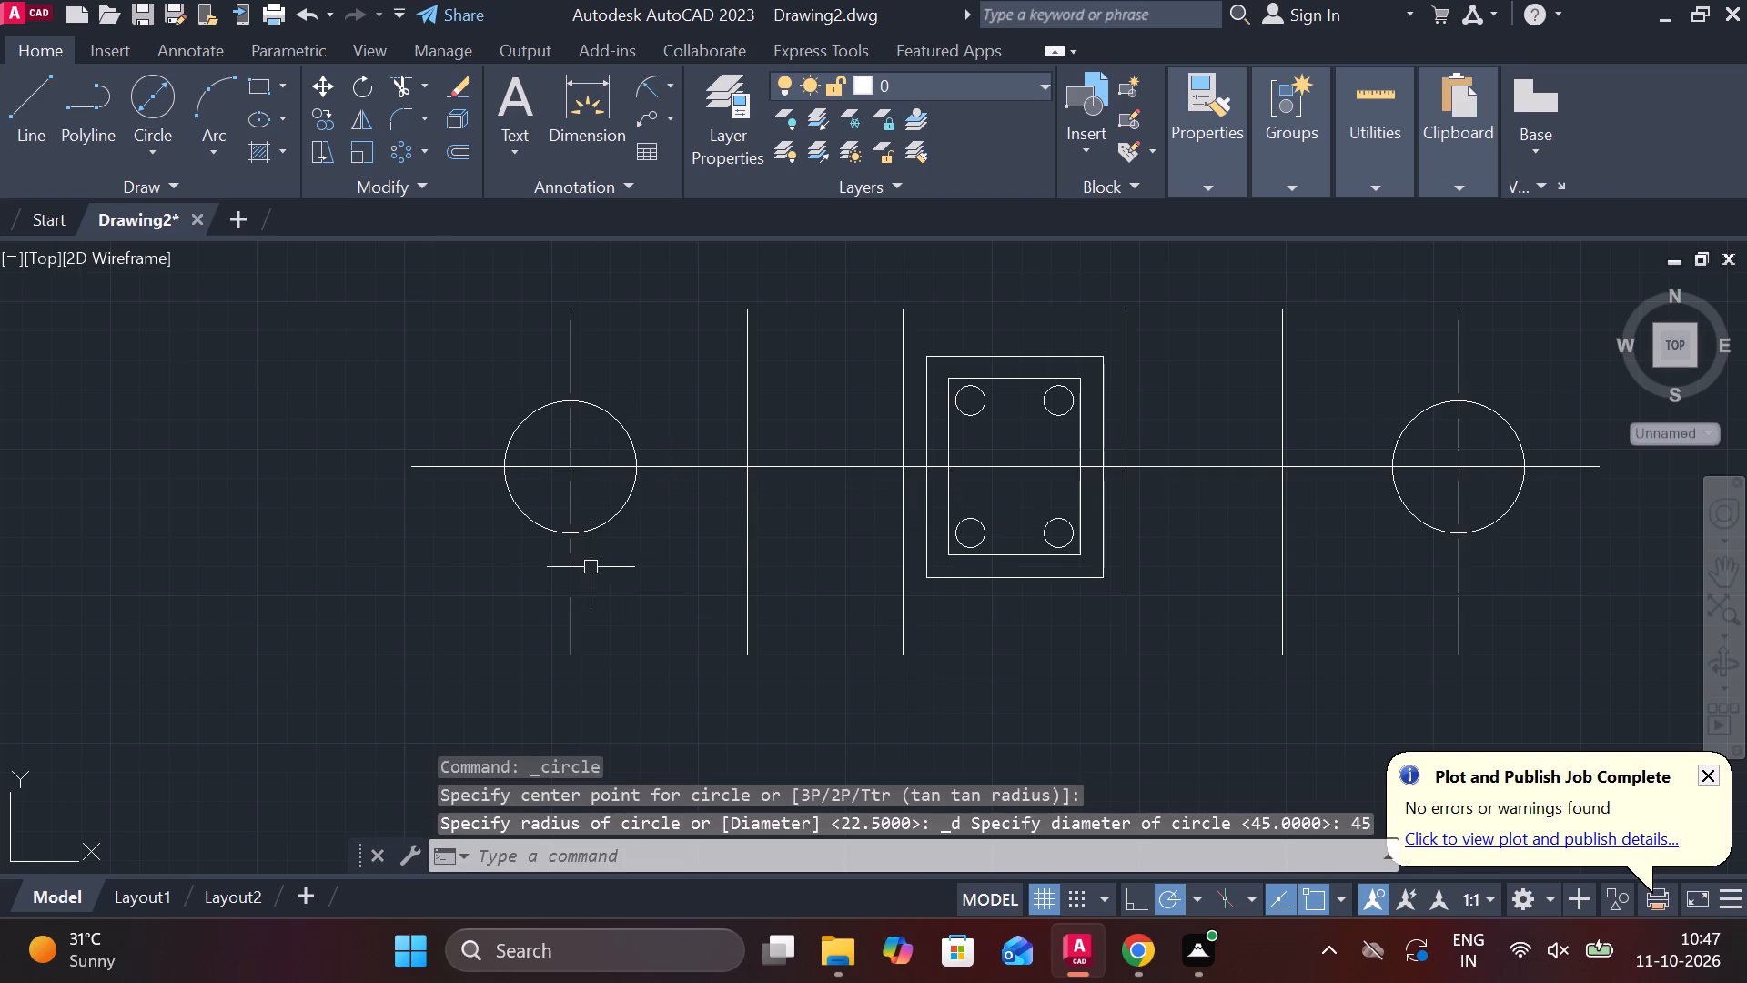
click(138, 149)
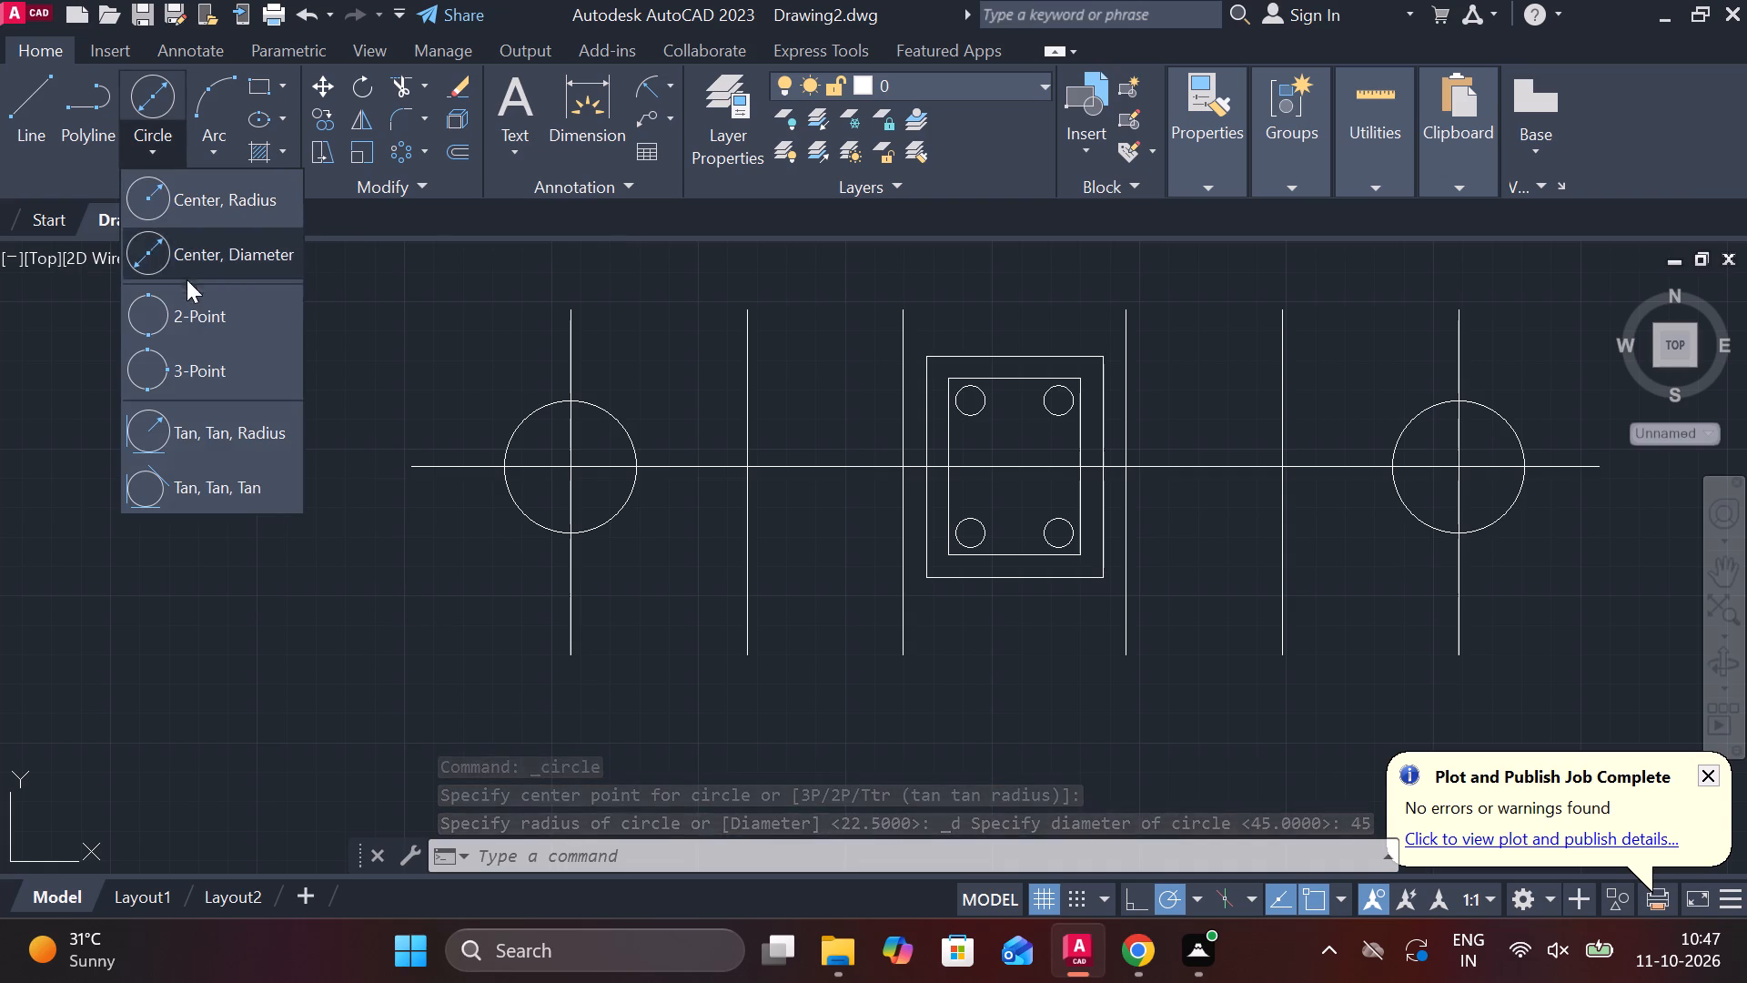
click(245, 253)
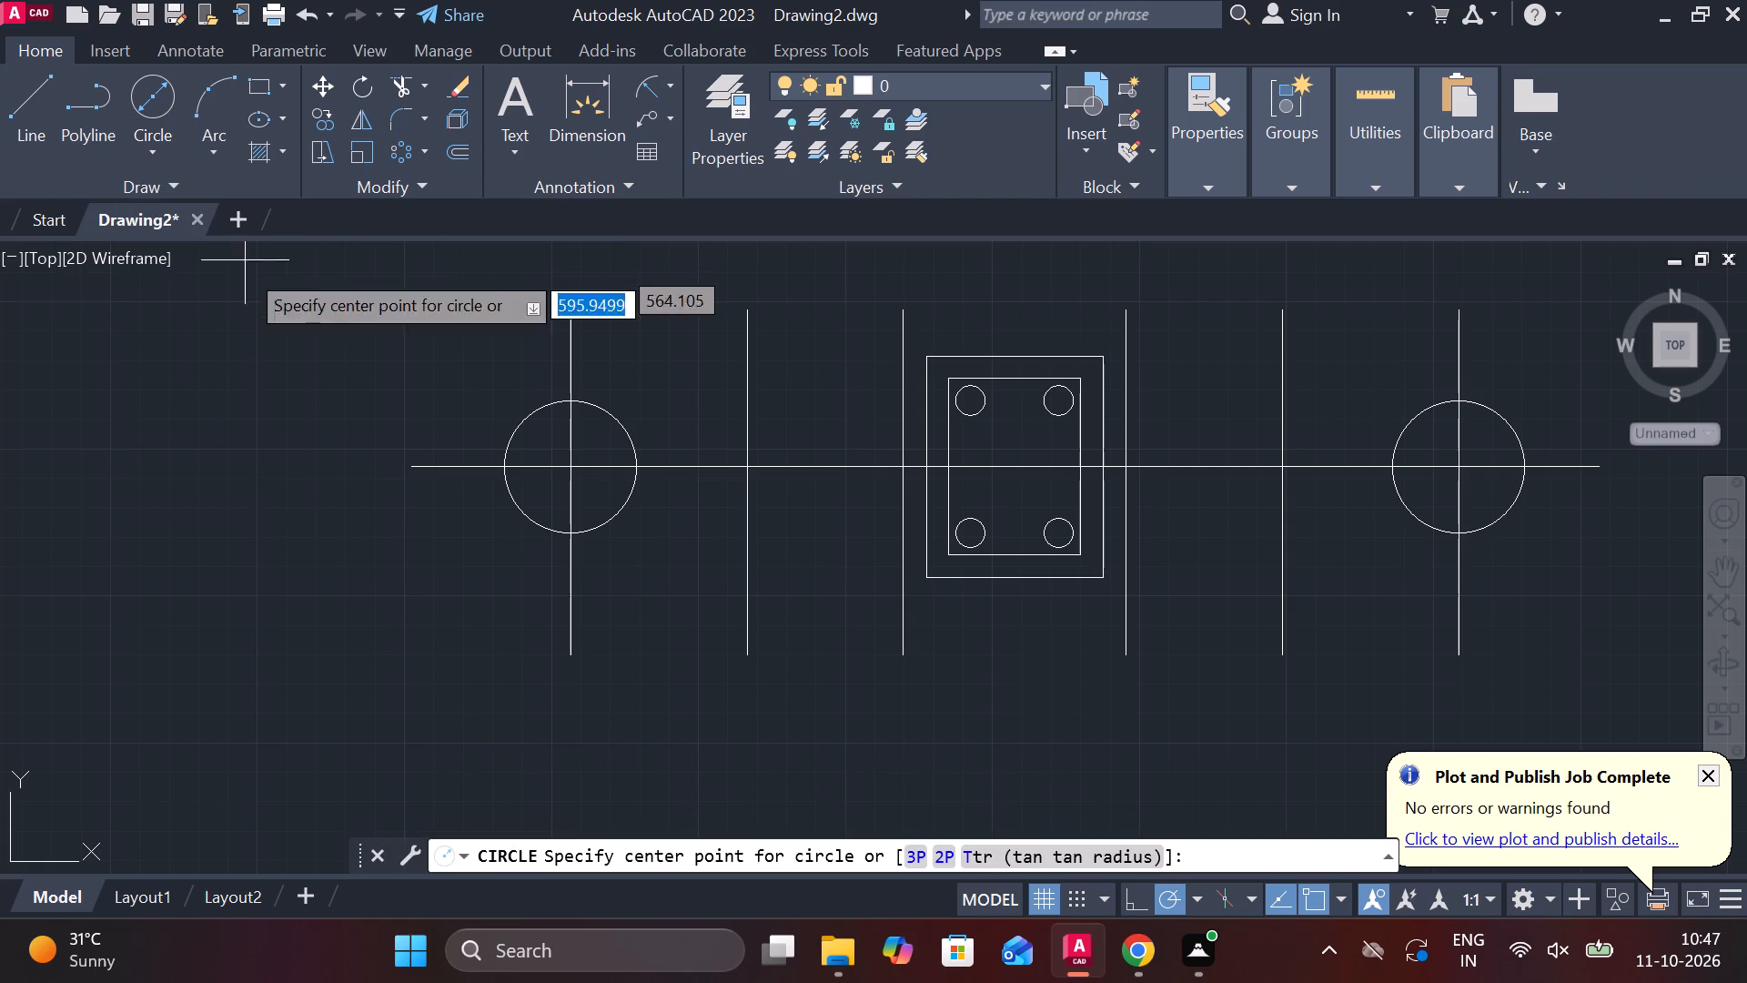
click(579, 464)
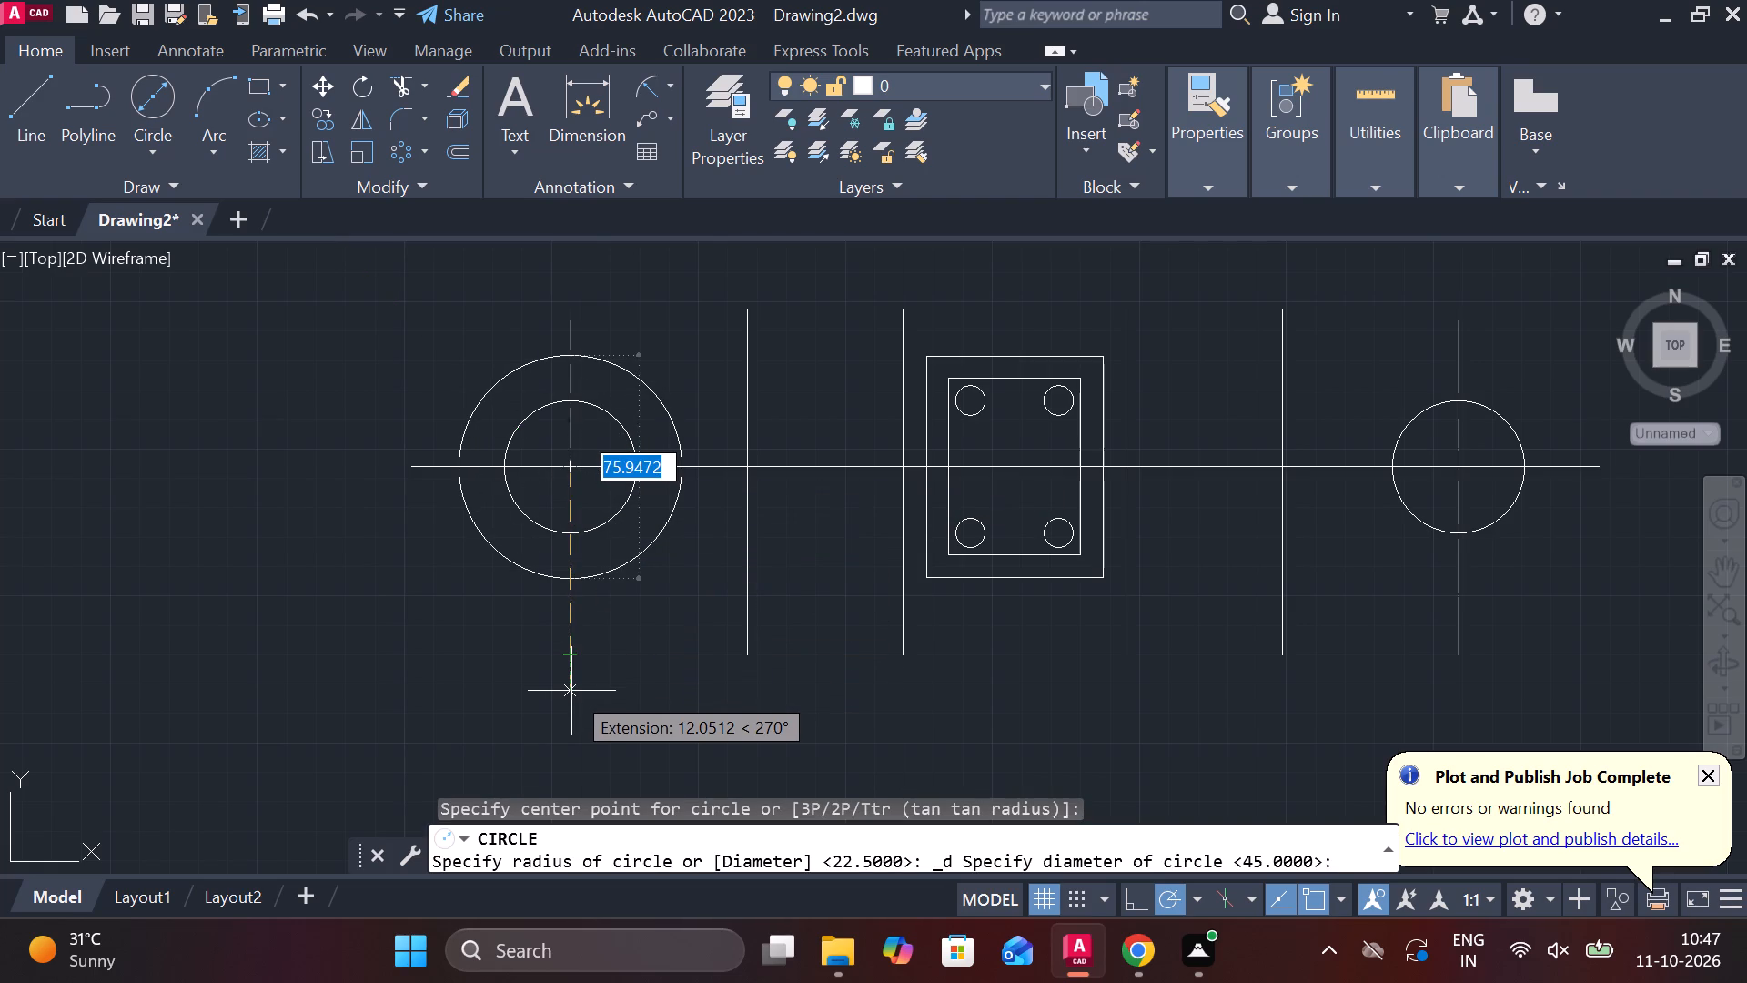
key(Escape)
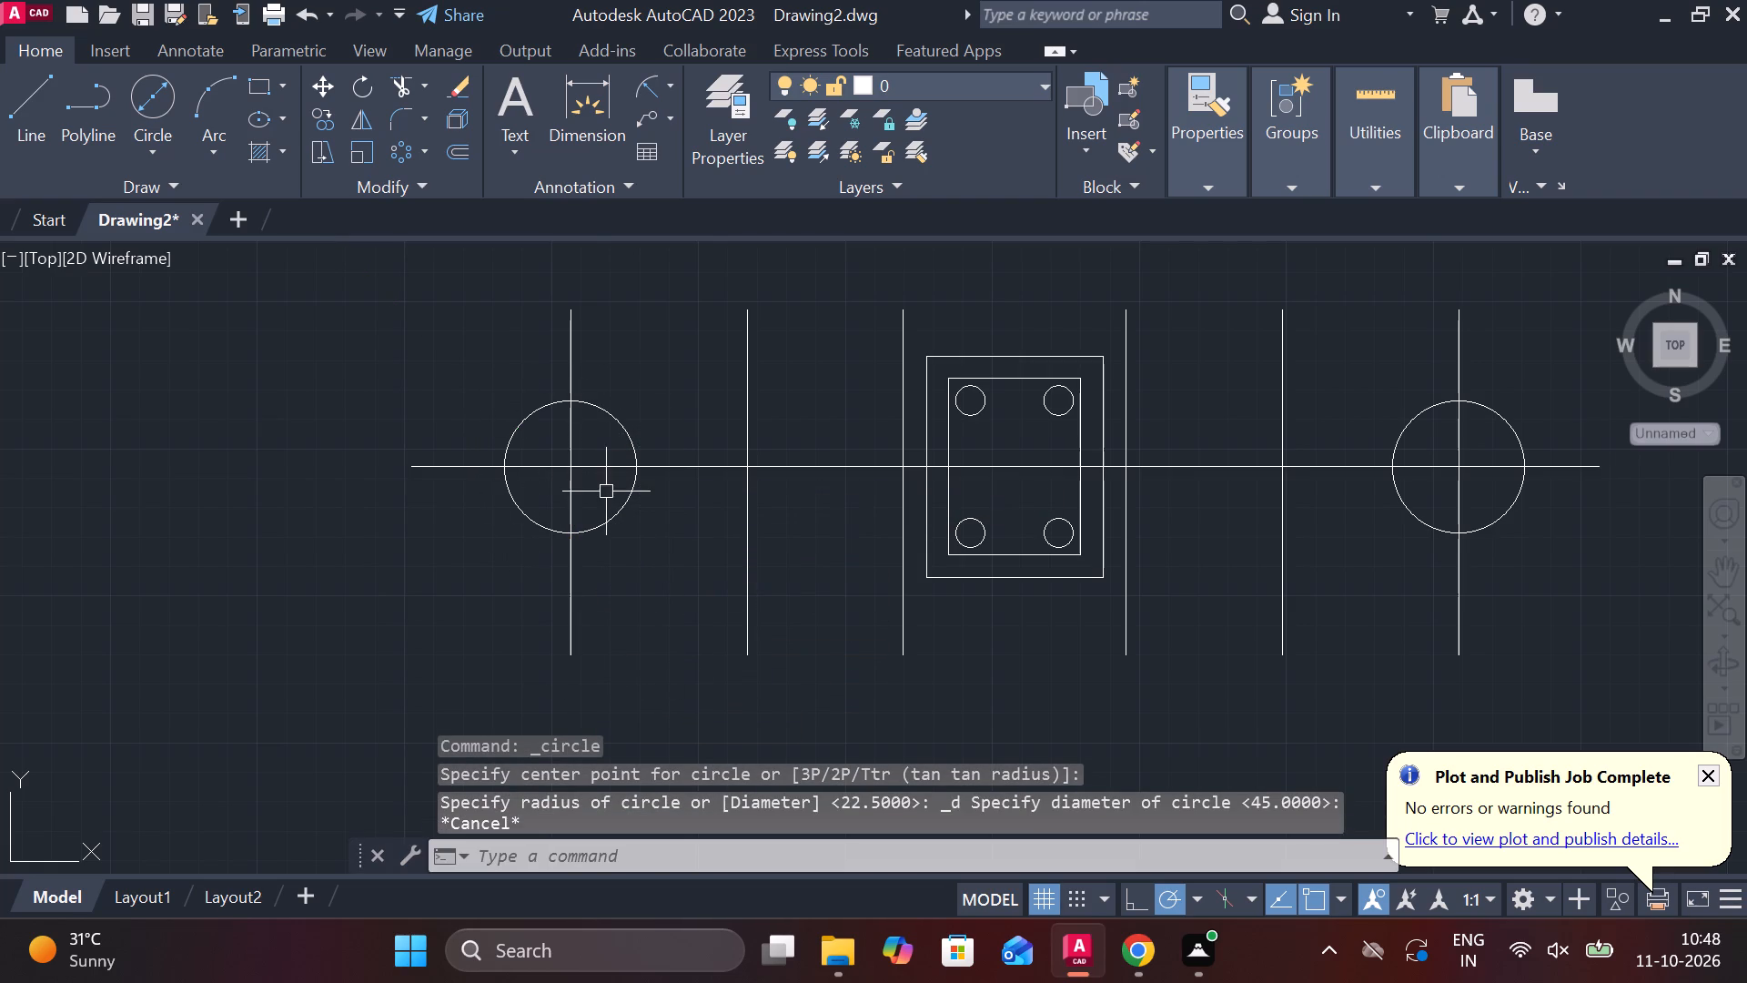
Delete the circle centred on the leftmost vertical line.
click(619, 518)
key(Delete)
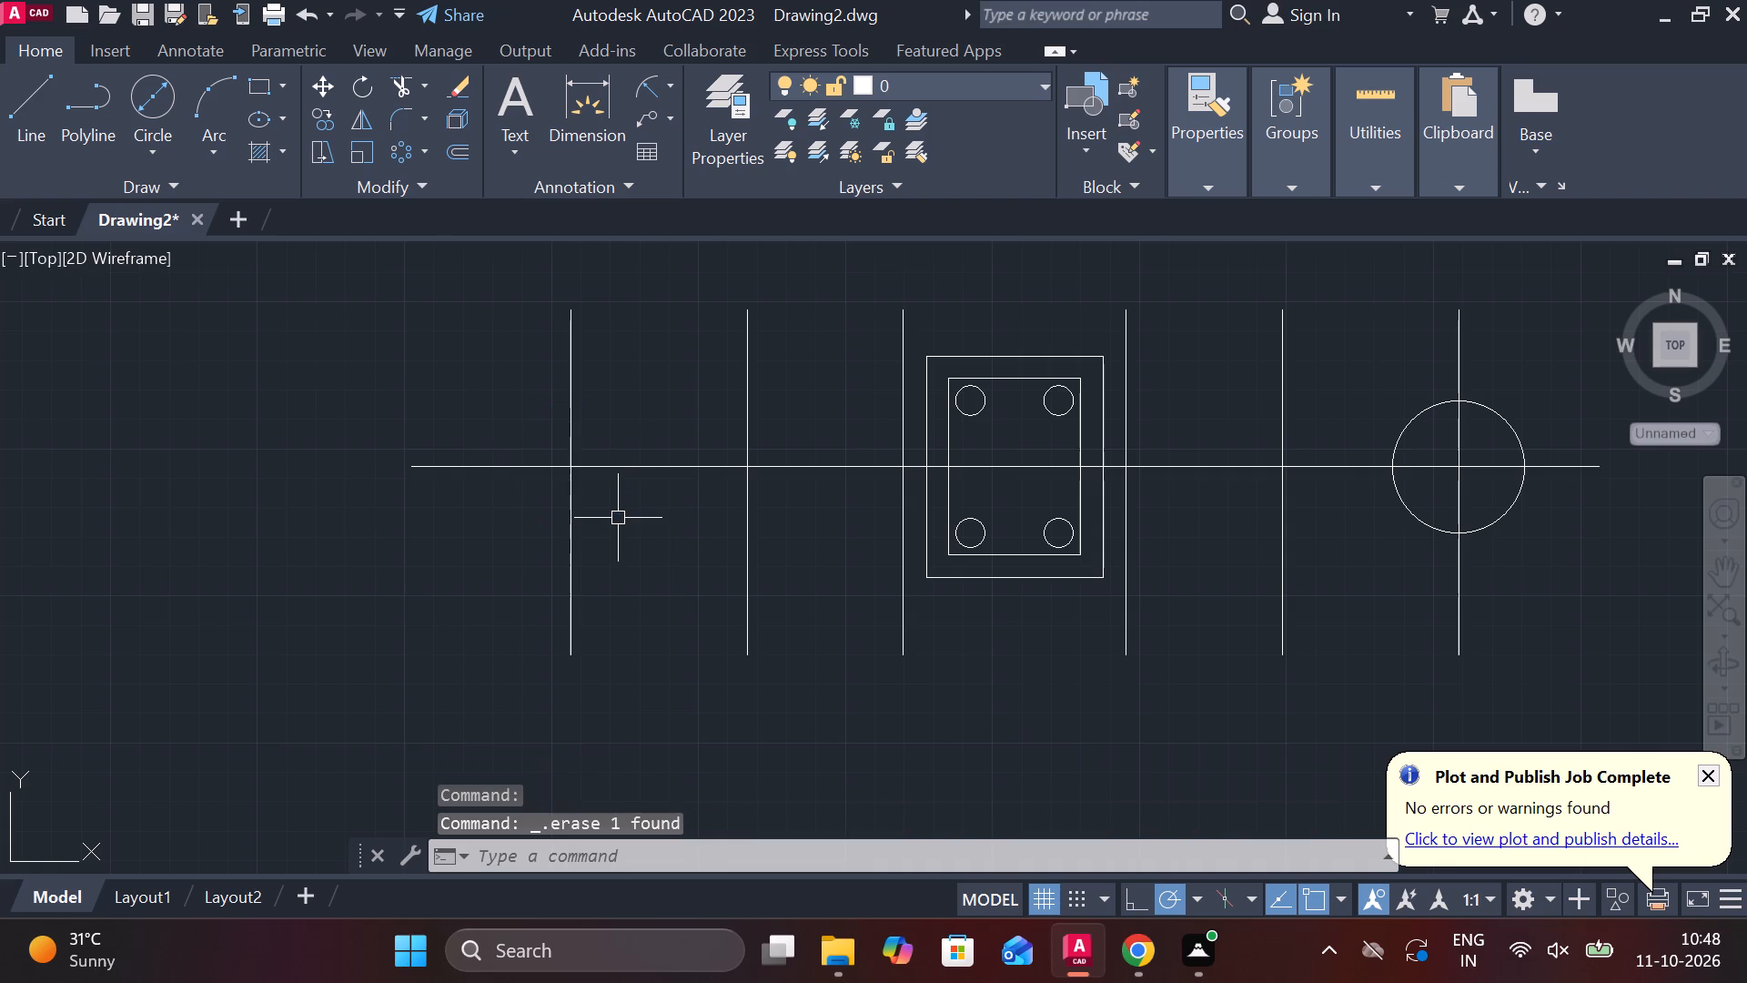
Draw a 45 diameter circle centred at the intersection of the leftmost vertical line and the long horizontal line.
click(153, 158)
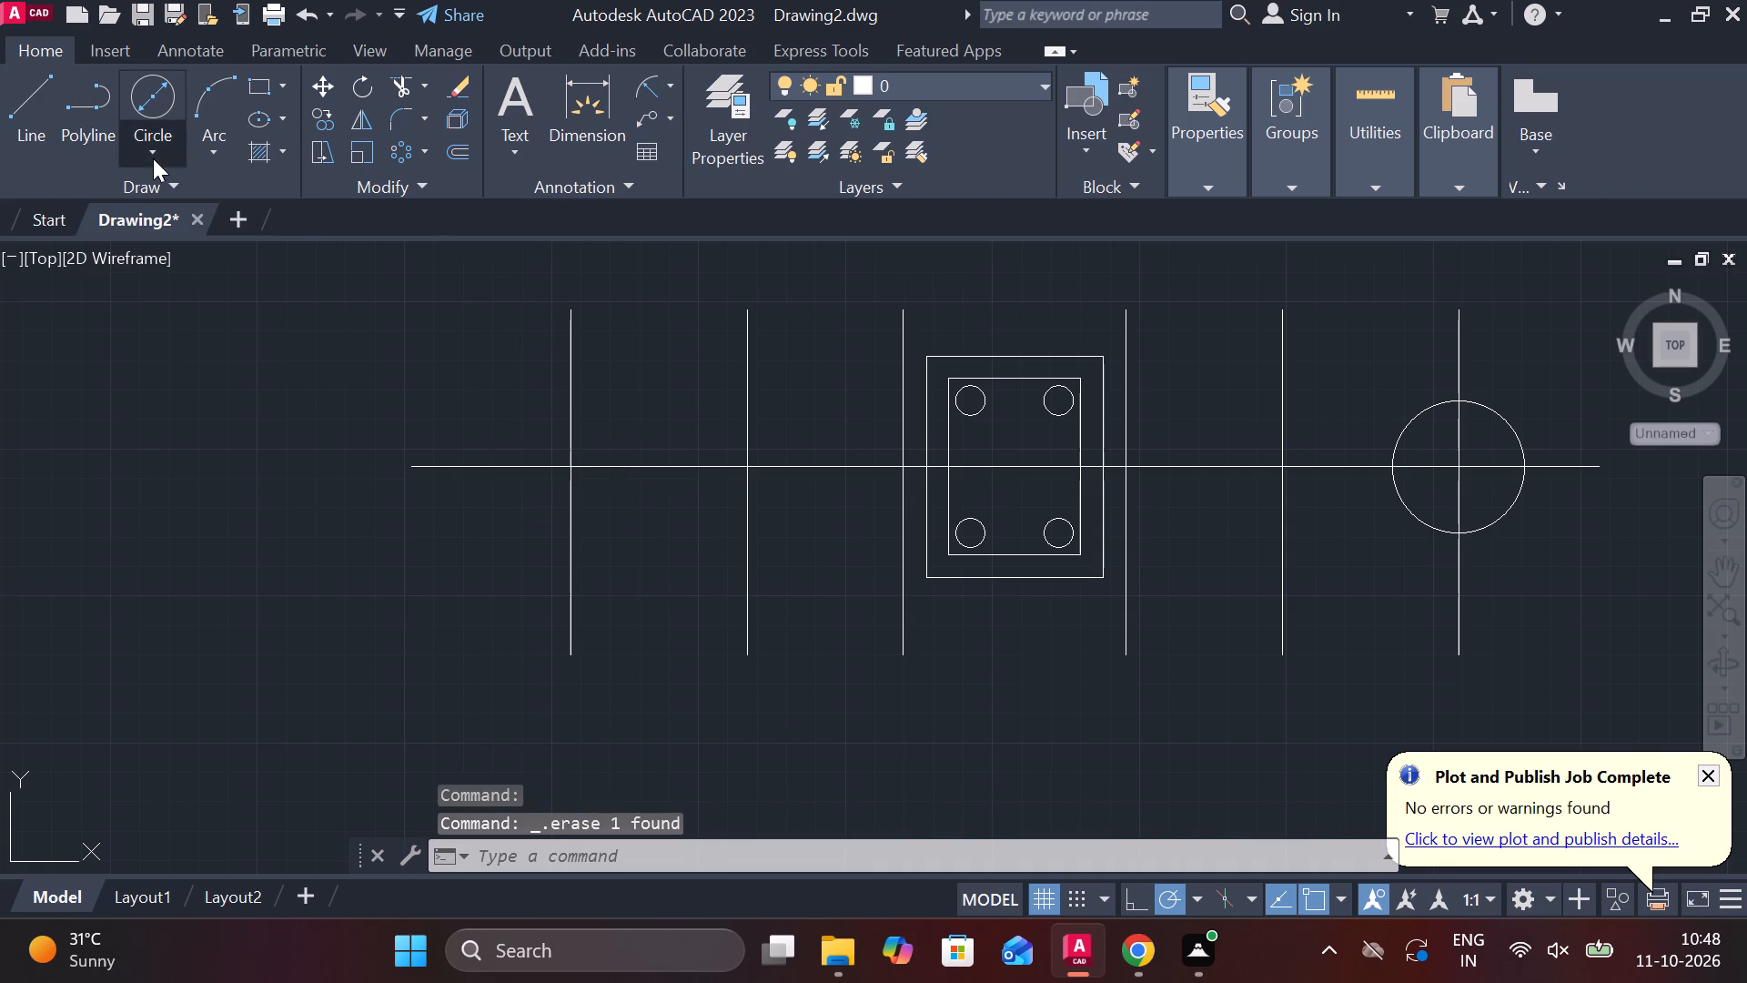
click(242, 254)
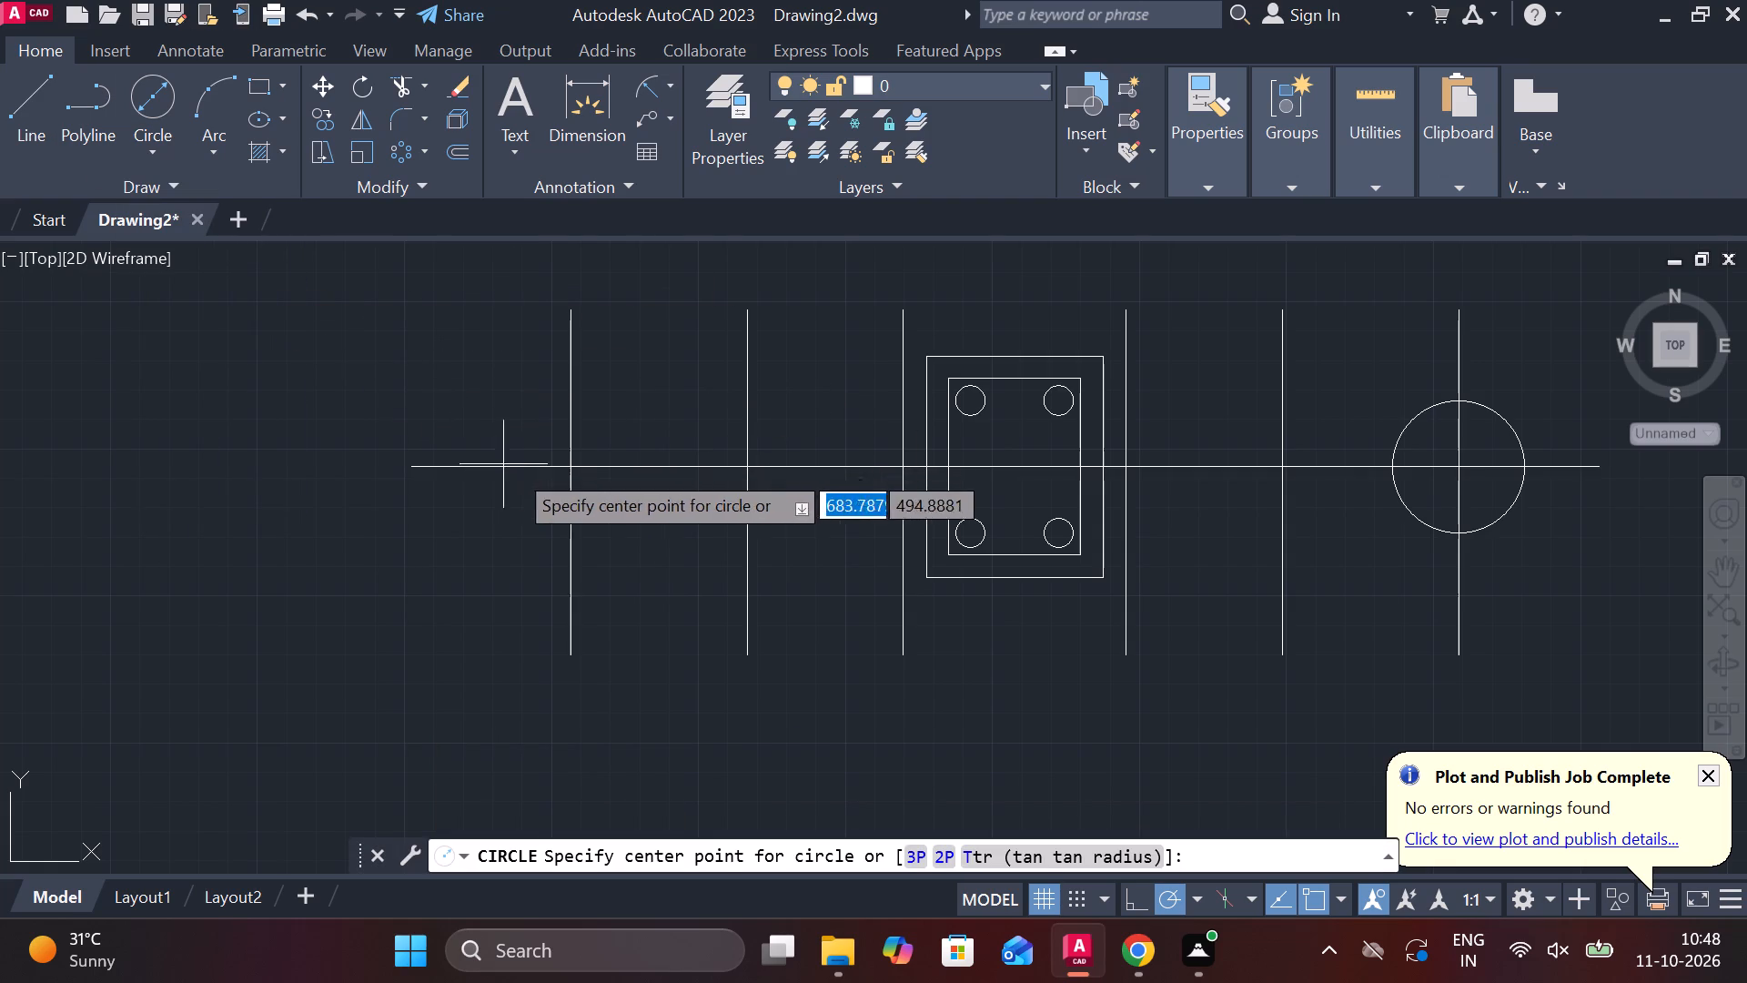
click(570, 471)
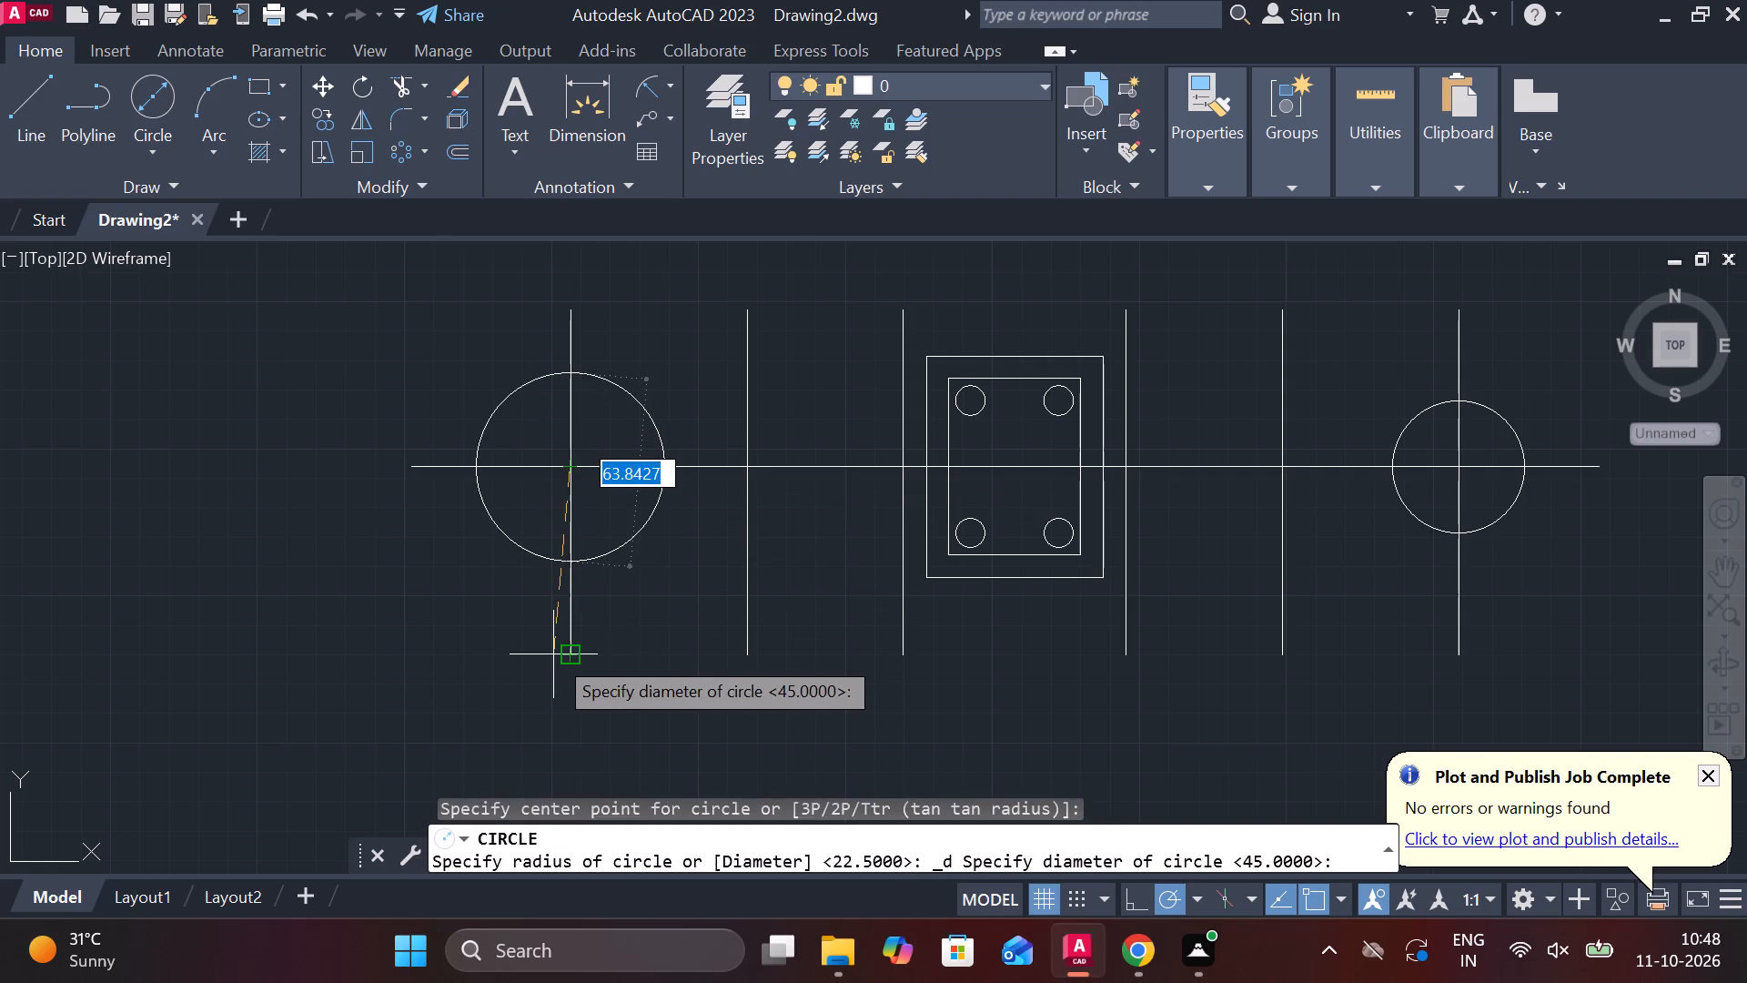
key(4)
key(5)
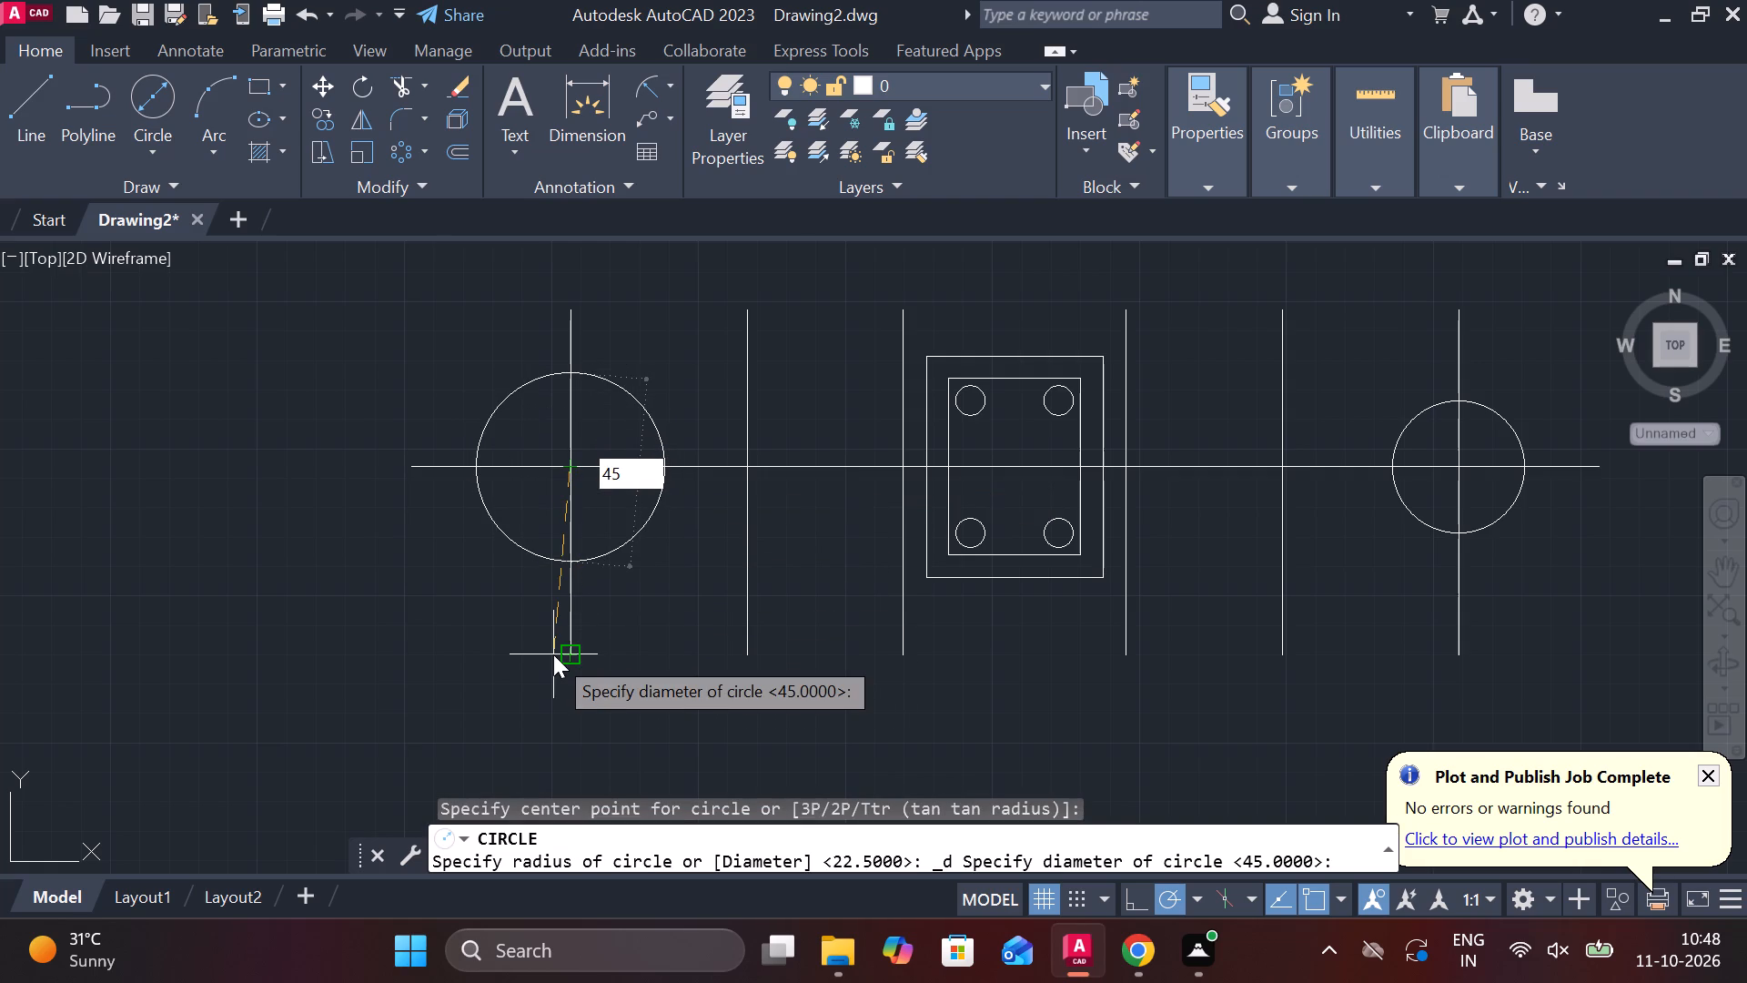
key(Return)
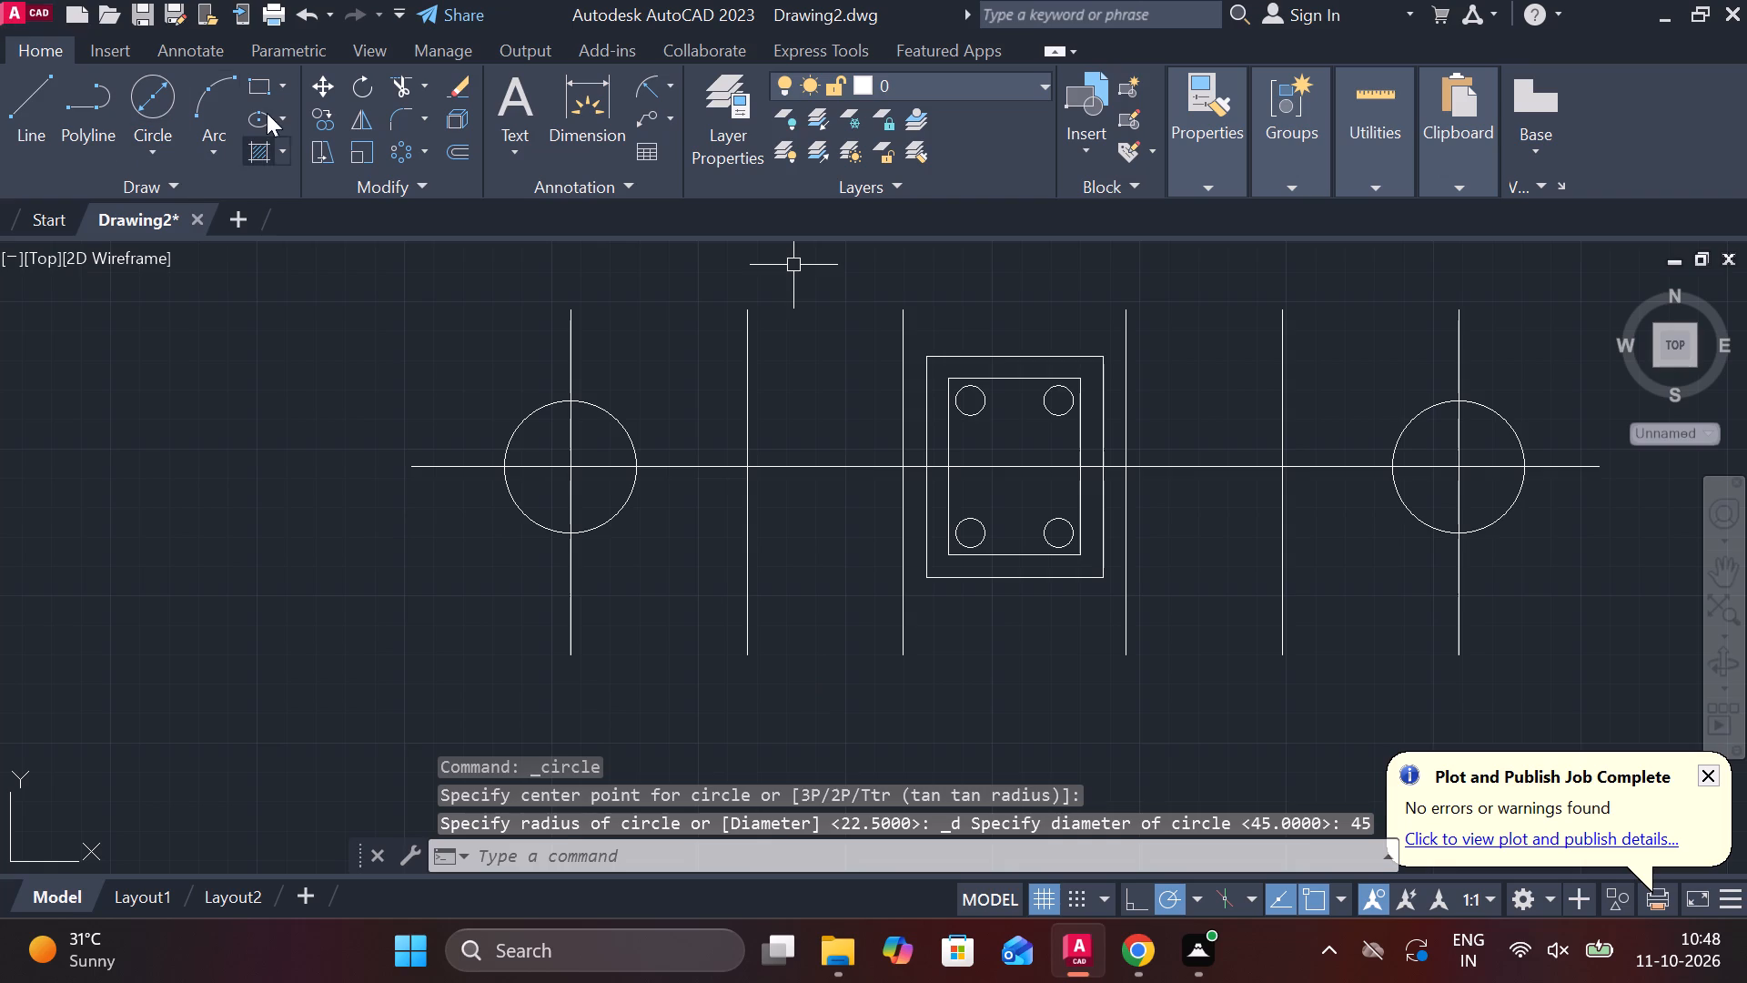
Draw a 75 diameter circle concentric with the 45 diameter circle on the leftmost vertical line.
click(178, 159)
click(256, 258)
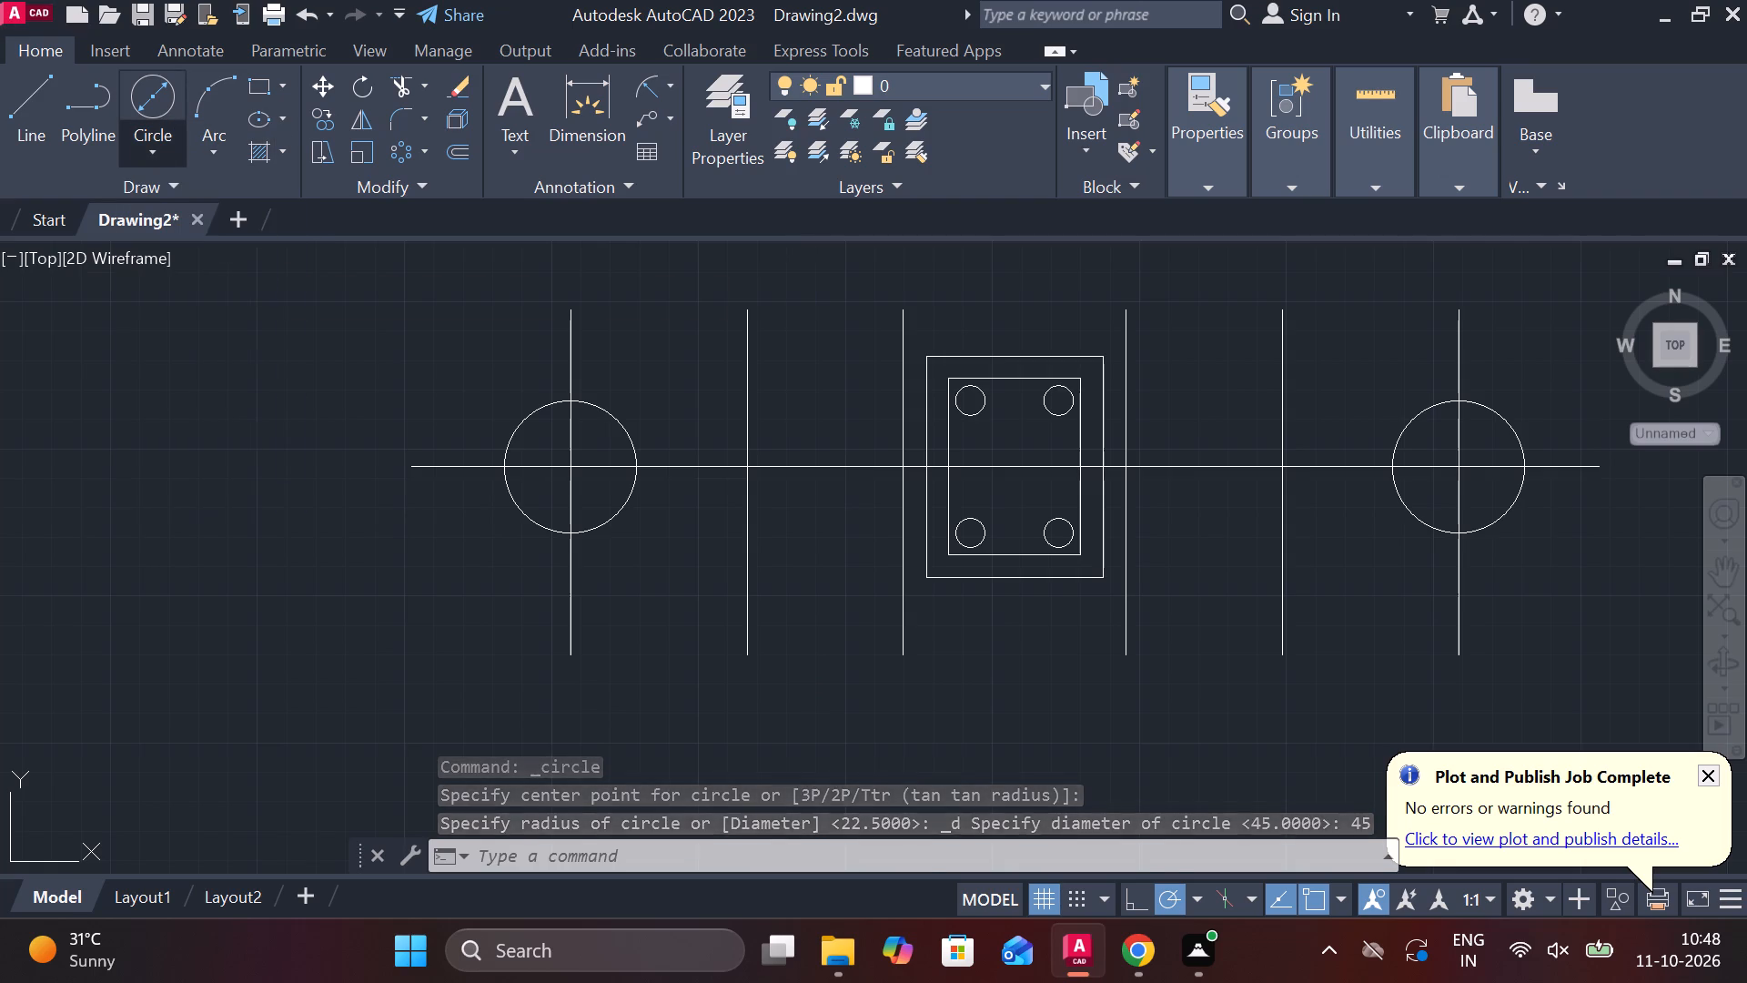
click(571, 465)
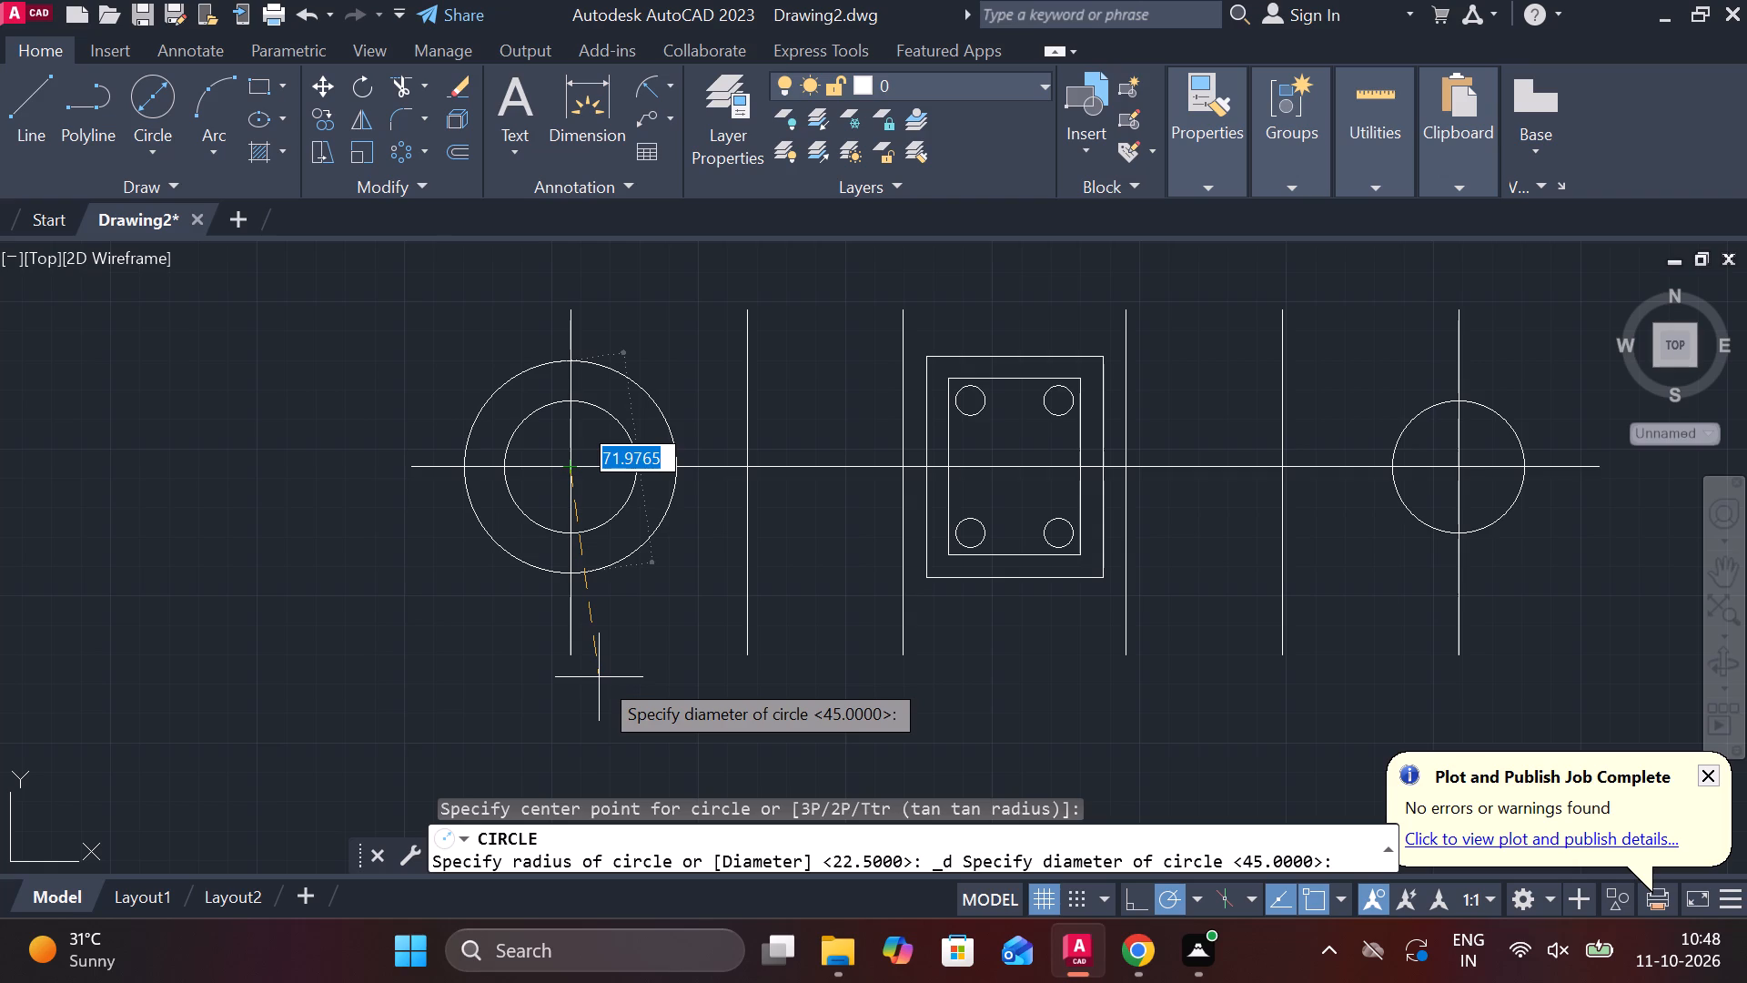
text(75)
key(Return)
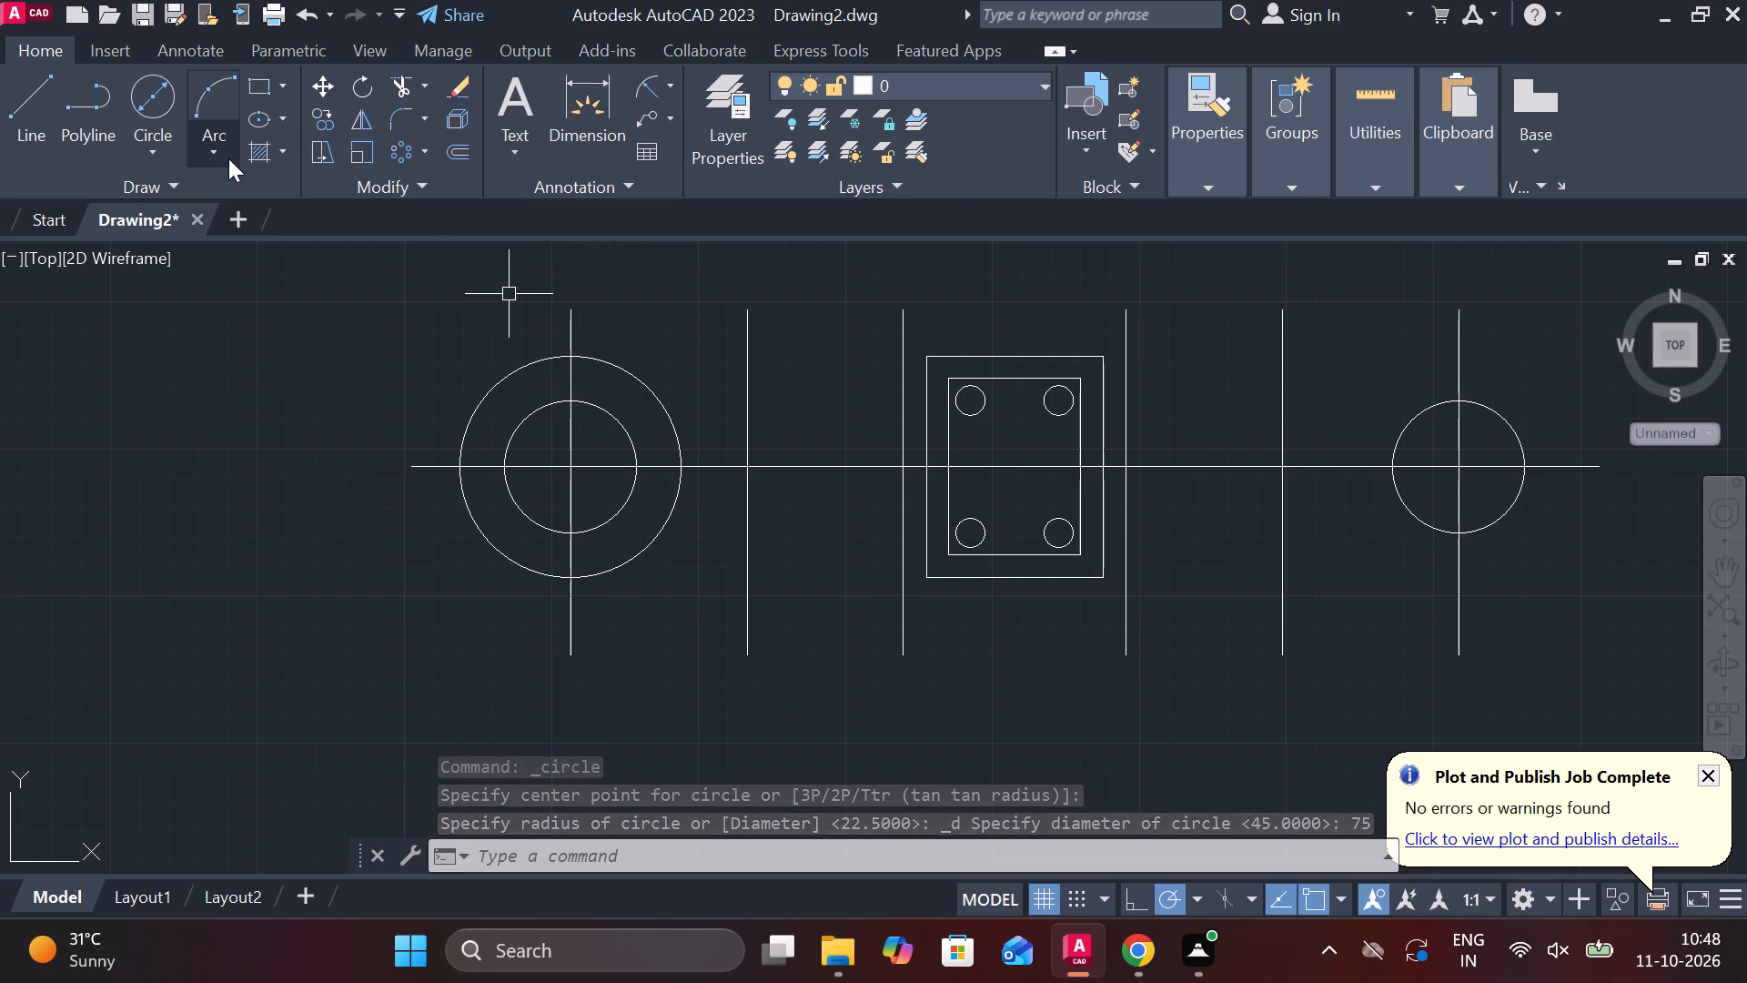
Draw a 75 diameter circle concentric with the 45 diameter circle on the rightmost vertical line.
click(159, 150)
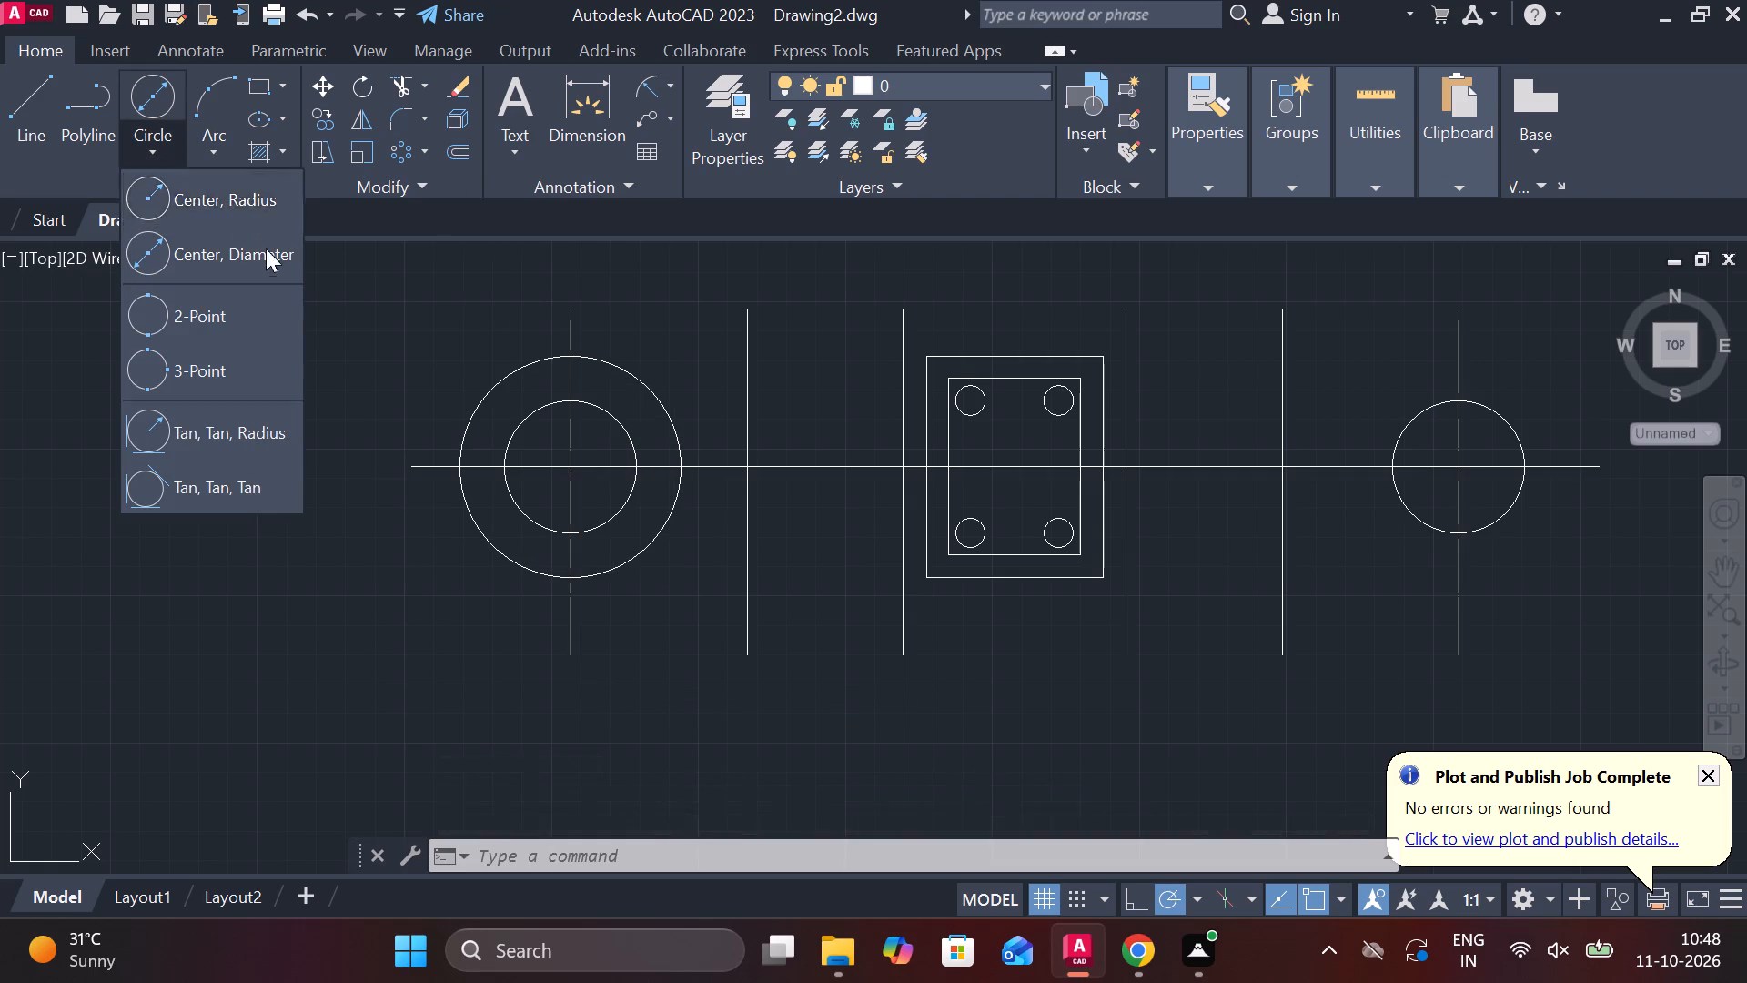
click(266, 266)
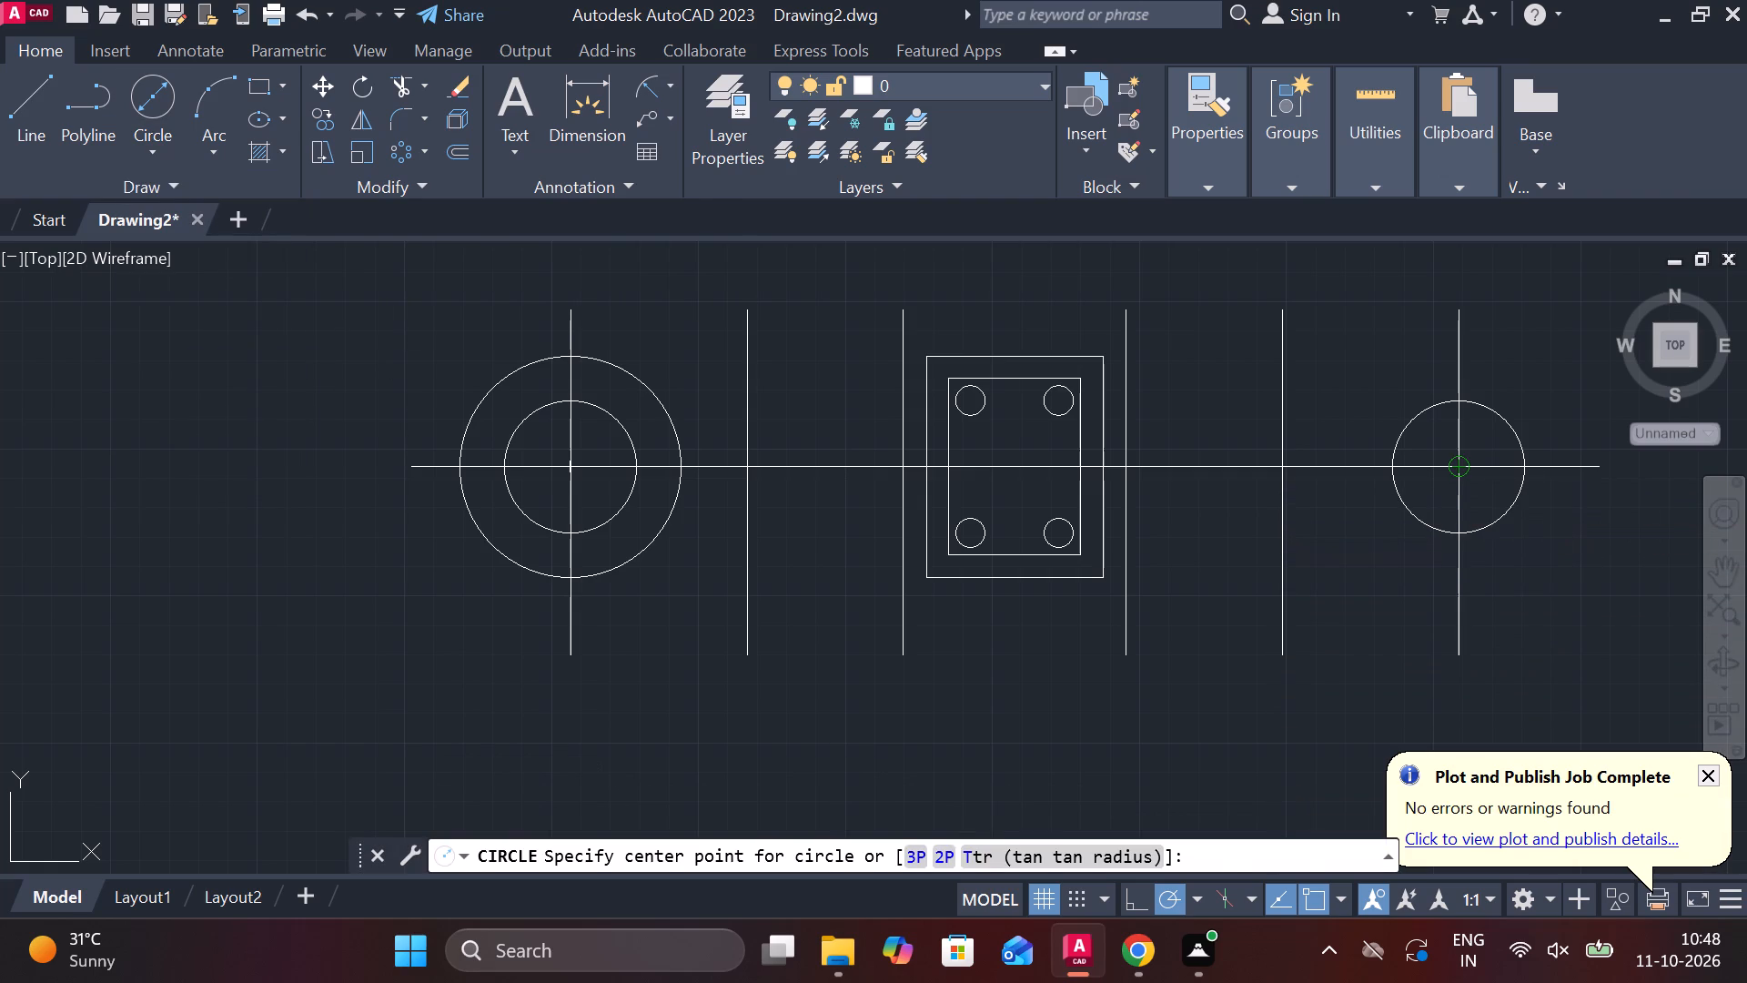
click(1460, 471)
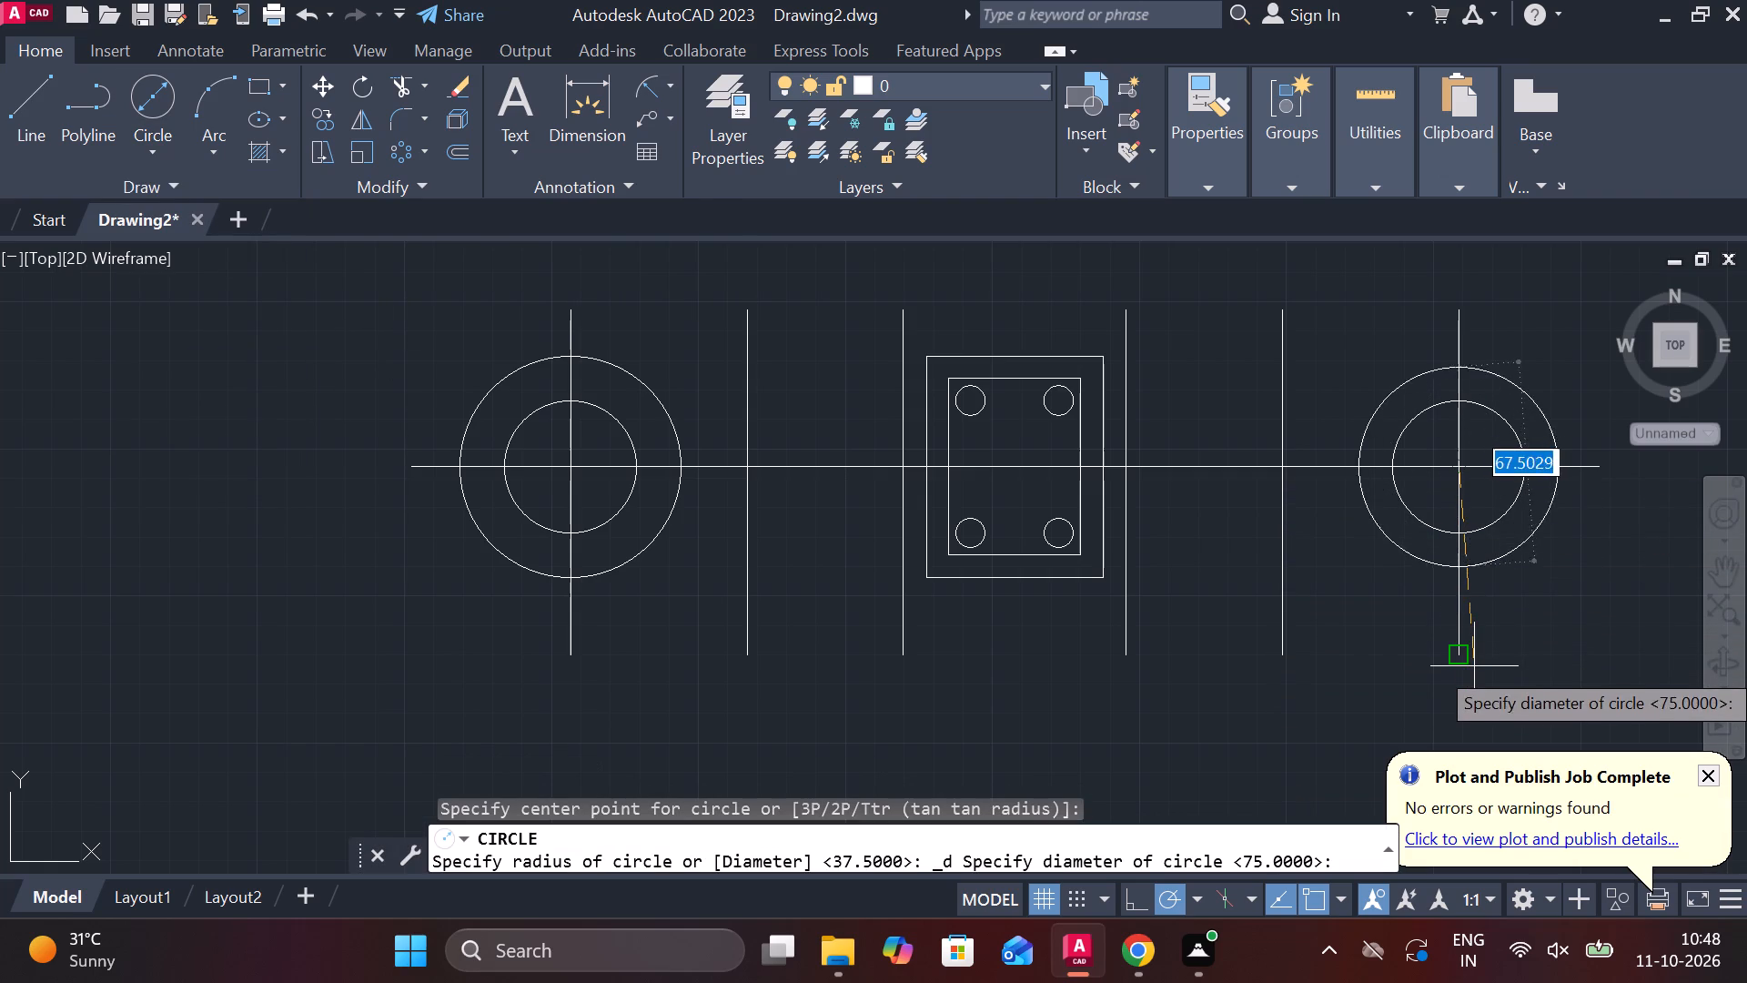
text(75)
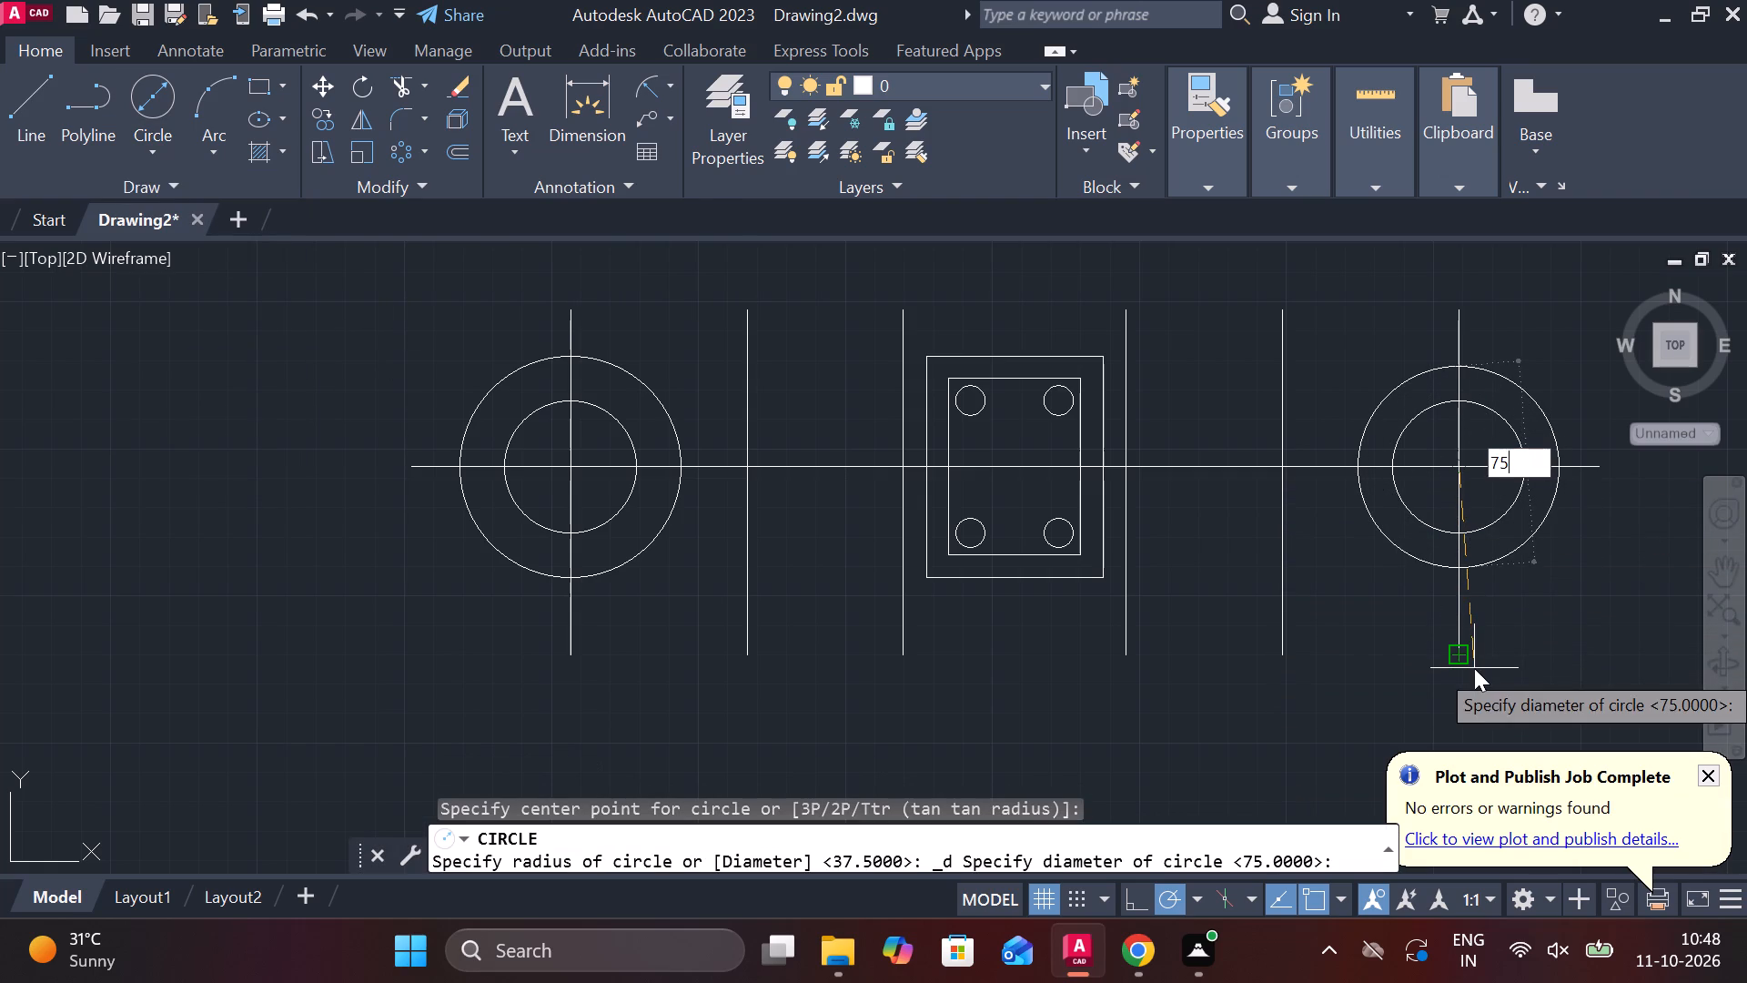
key(Return)
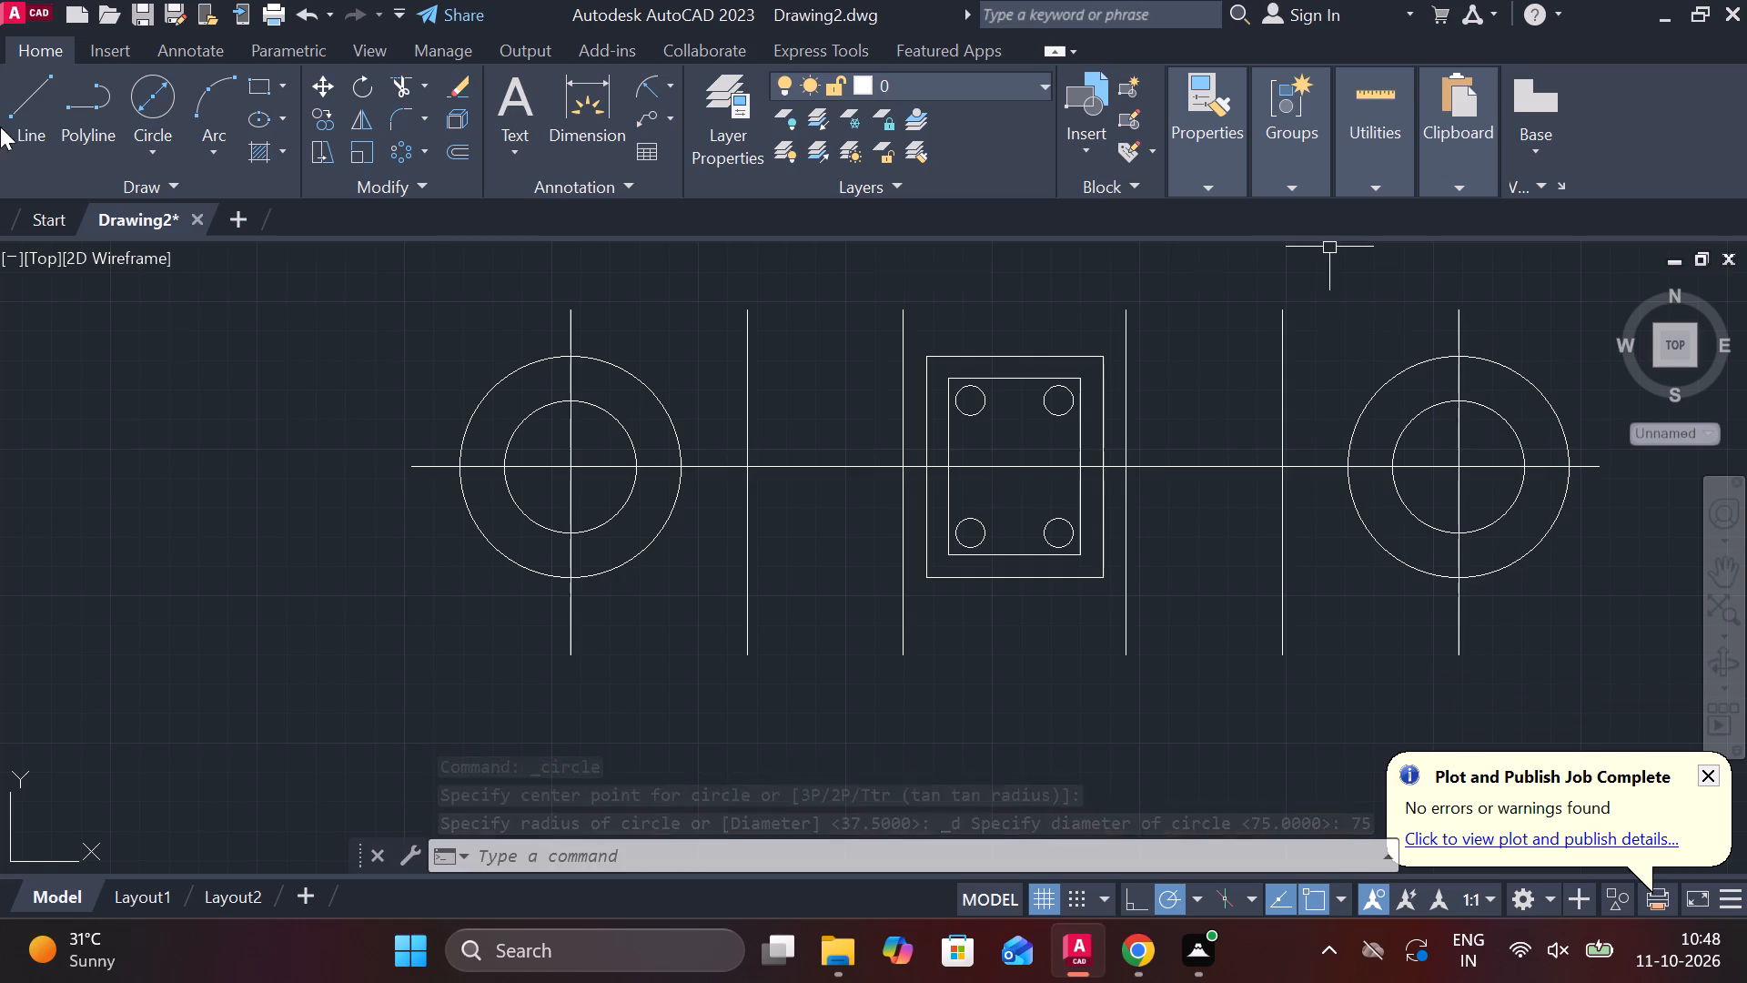
Trim the rightmost vertical line's upper and lower ends that extend beyond the 75 diameter circle.
click(403, 92)
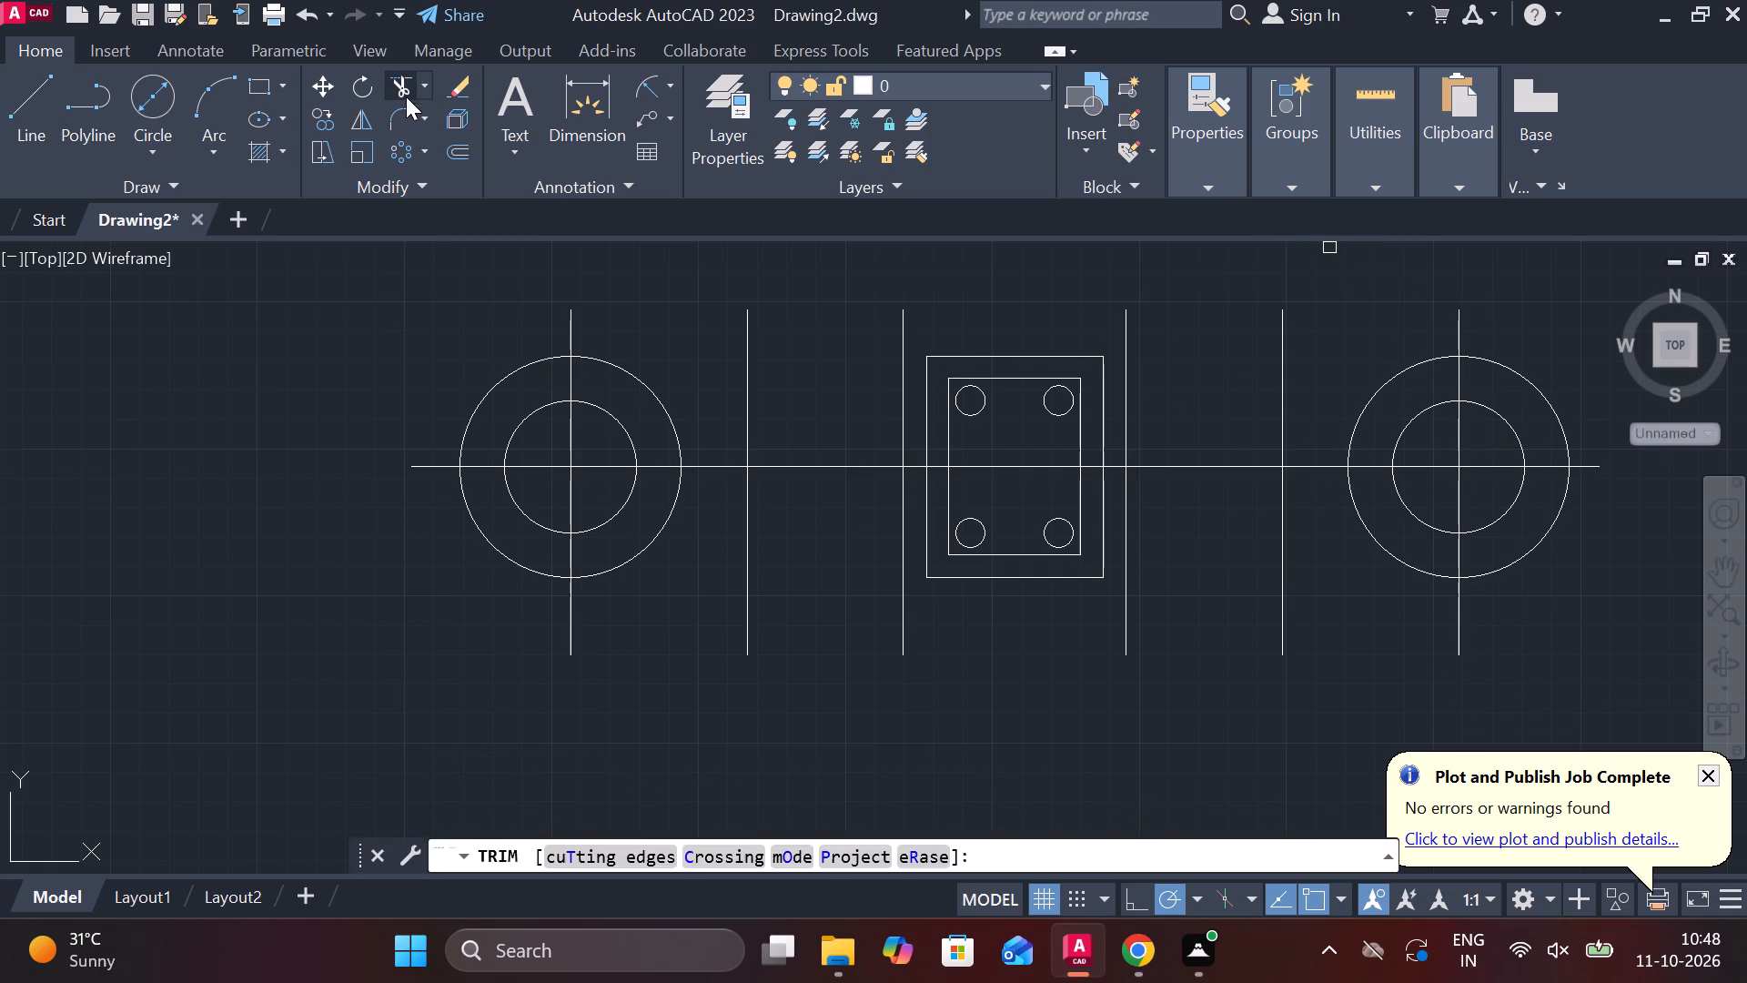
click(1451, 334)
click(1467, 334)
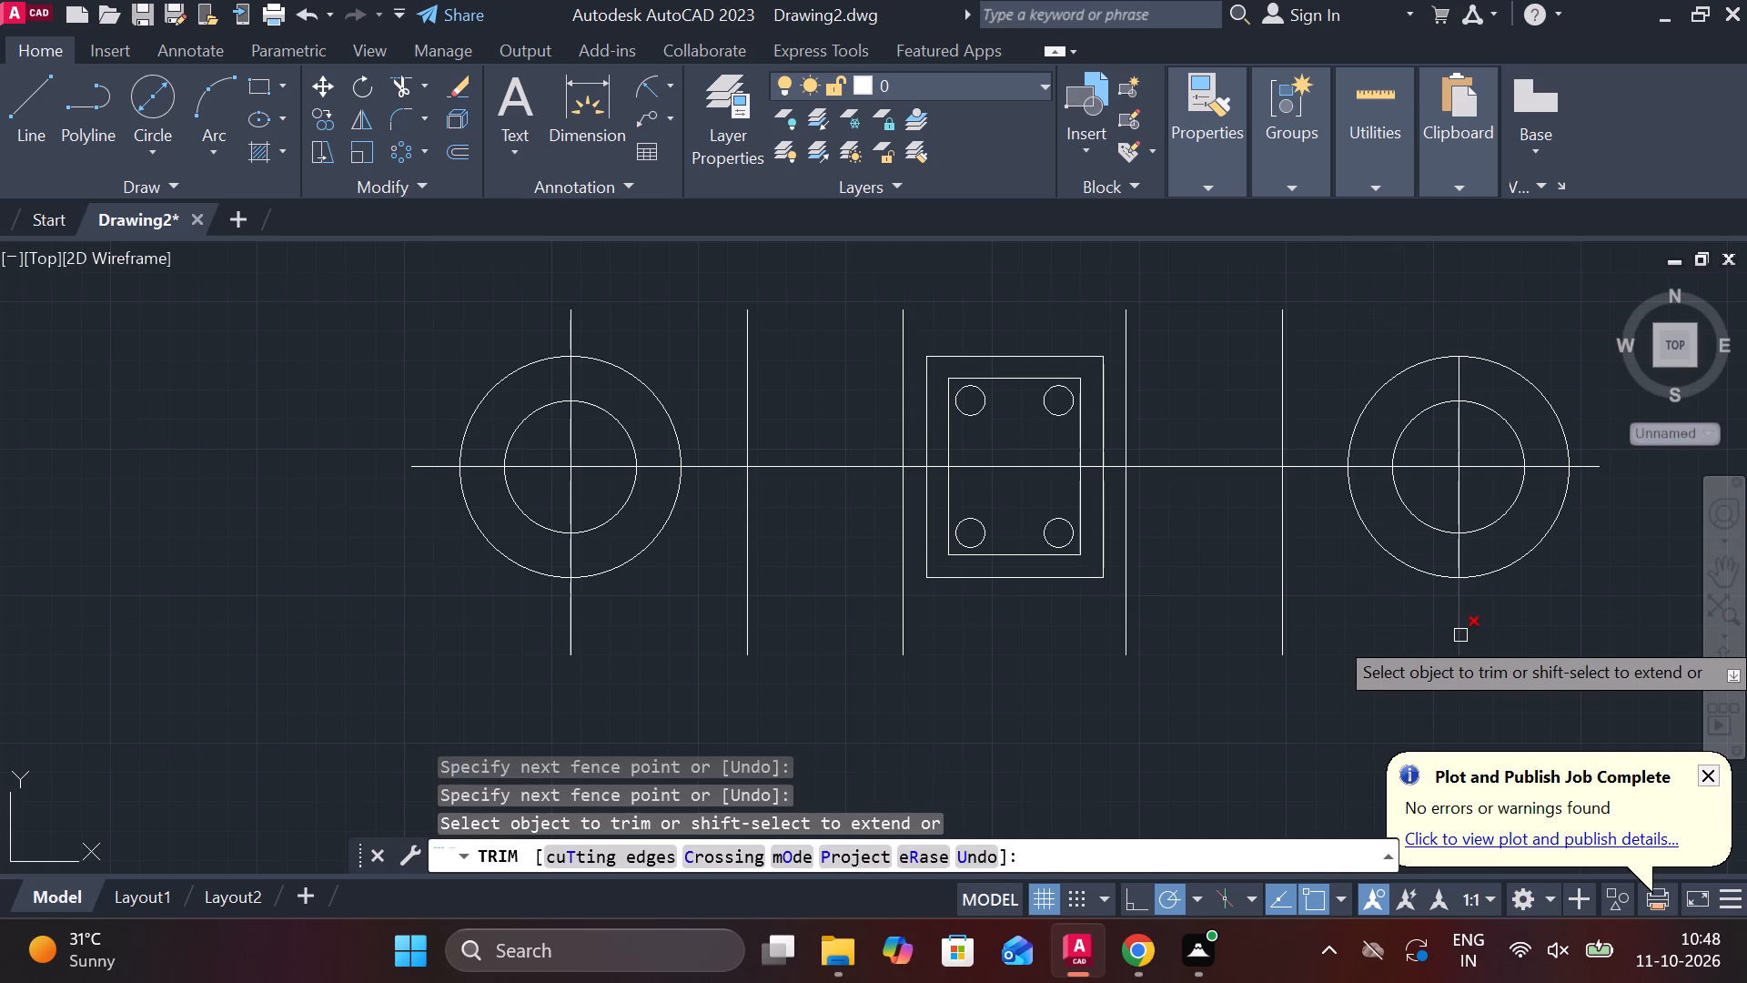
click(1460, 635)
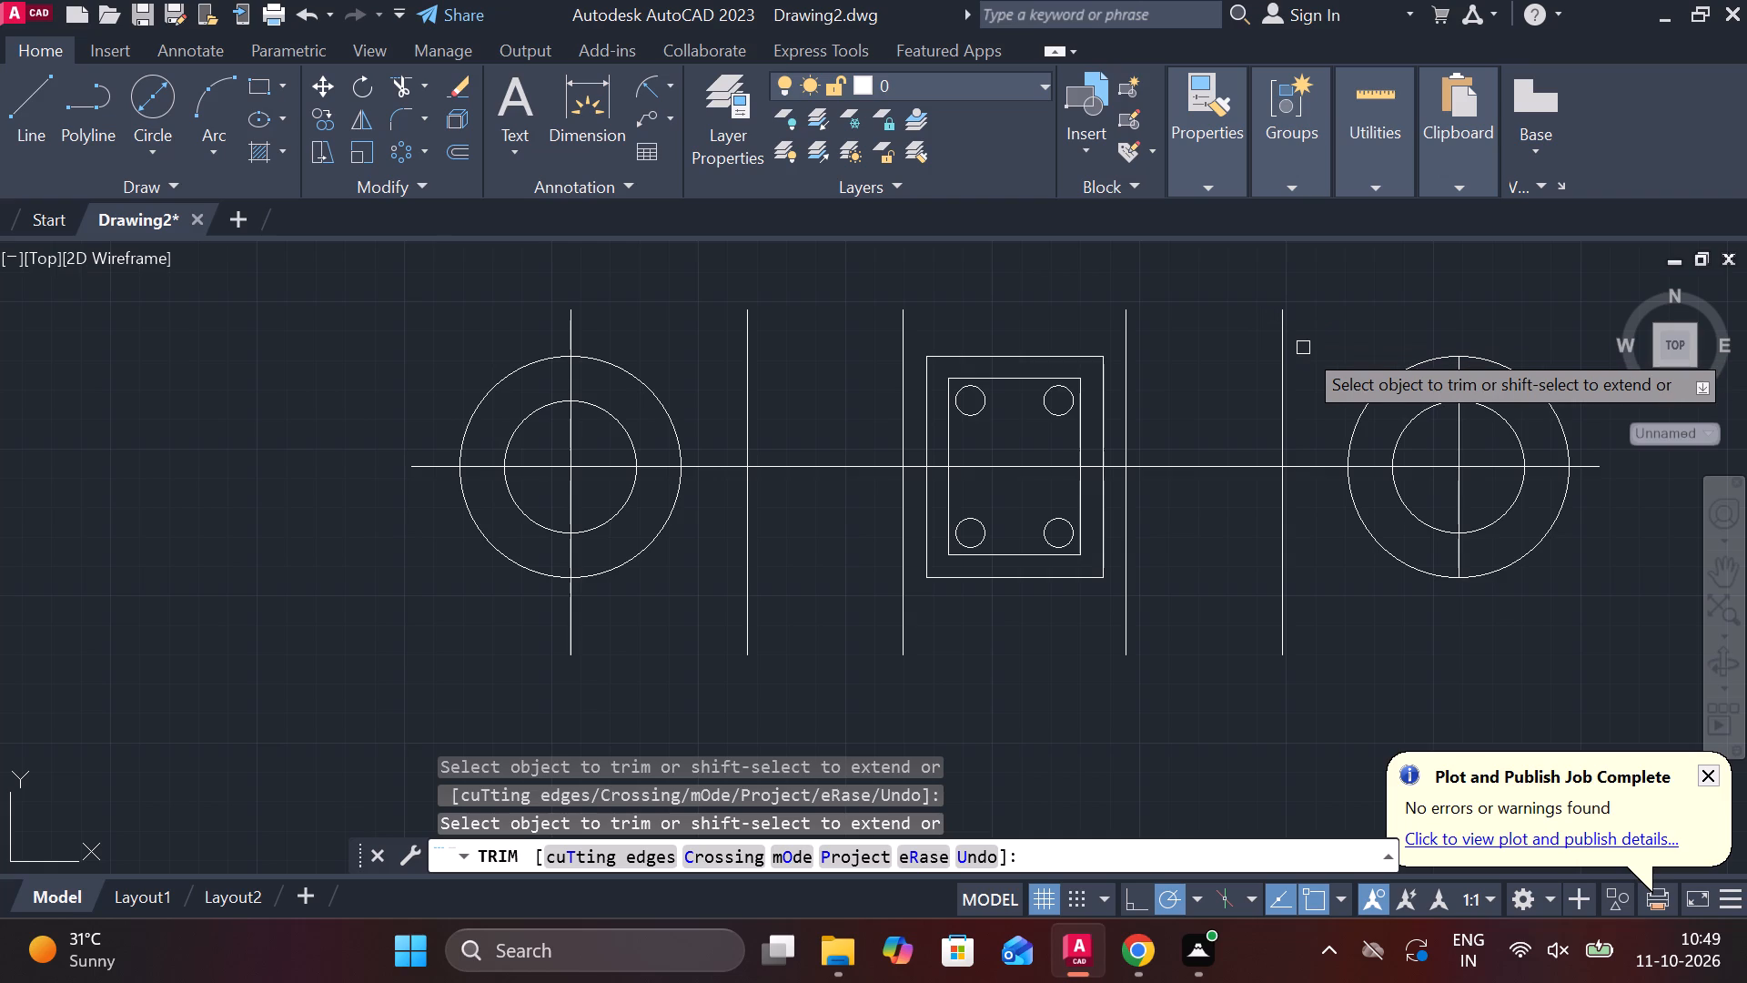
key(Escape)
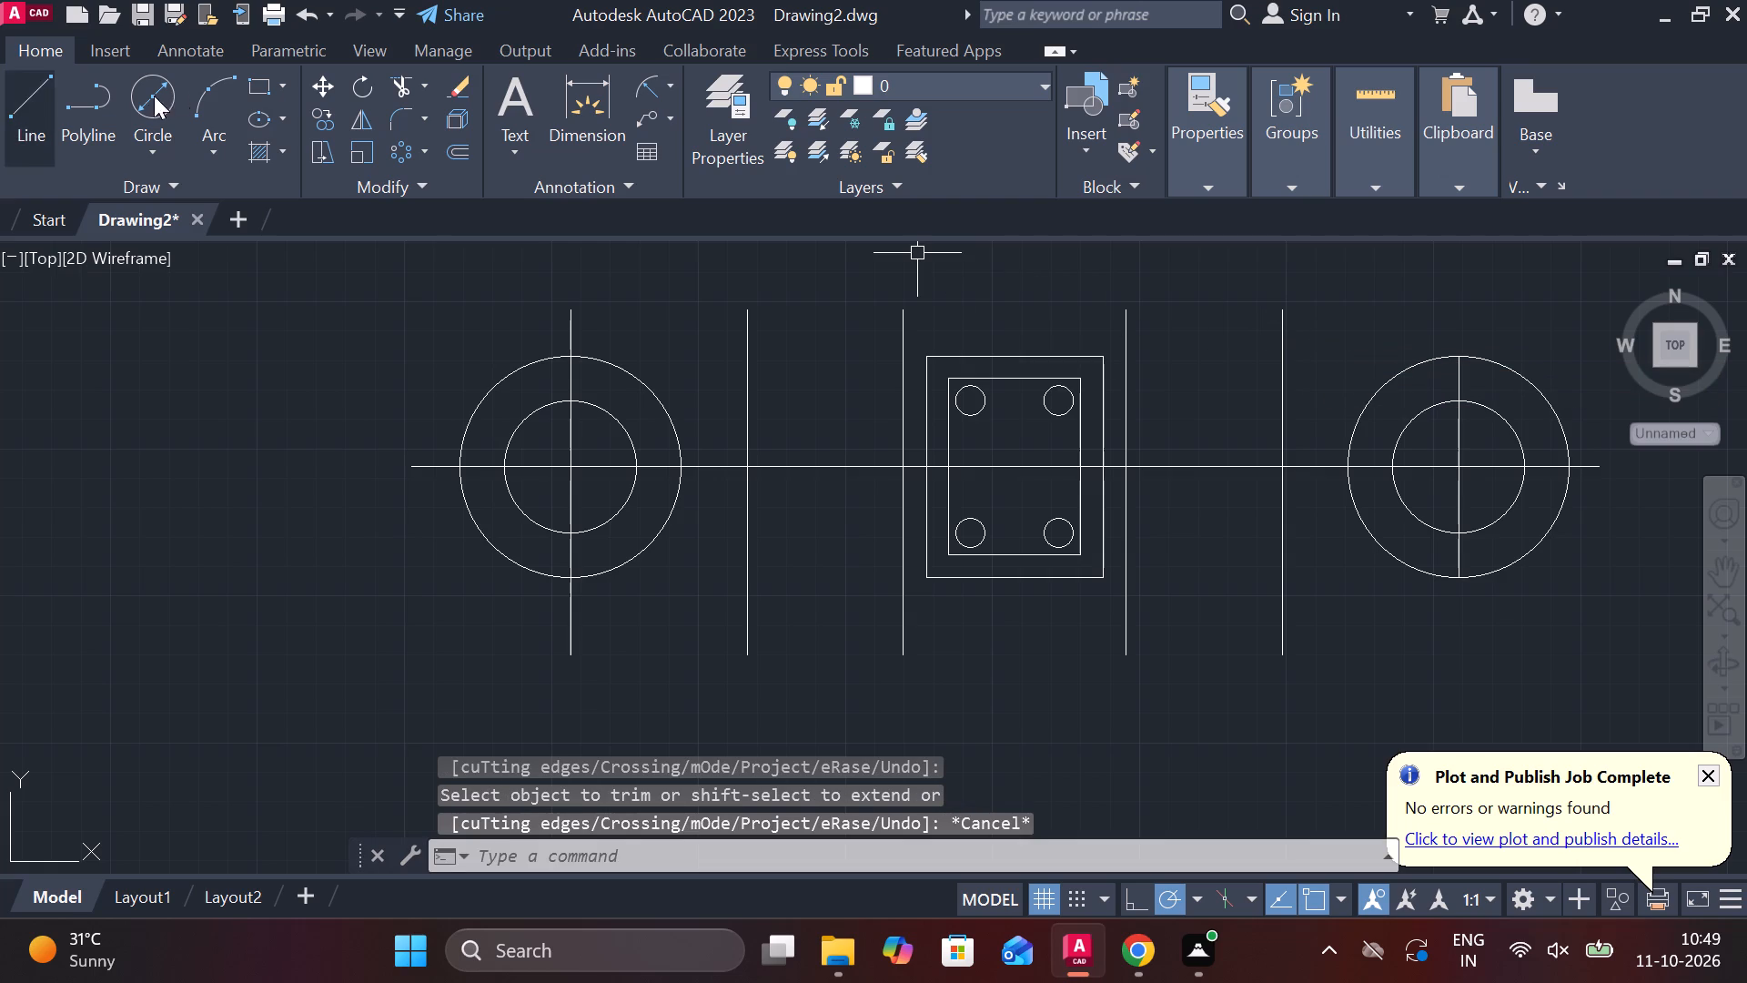
Draw a line 15 straight up from the top of the right-hand 75 diameter circle, continuing 38 to the left.
click(51, 97)
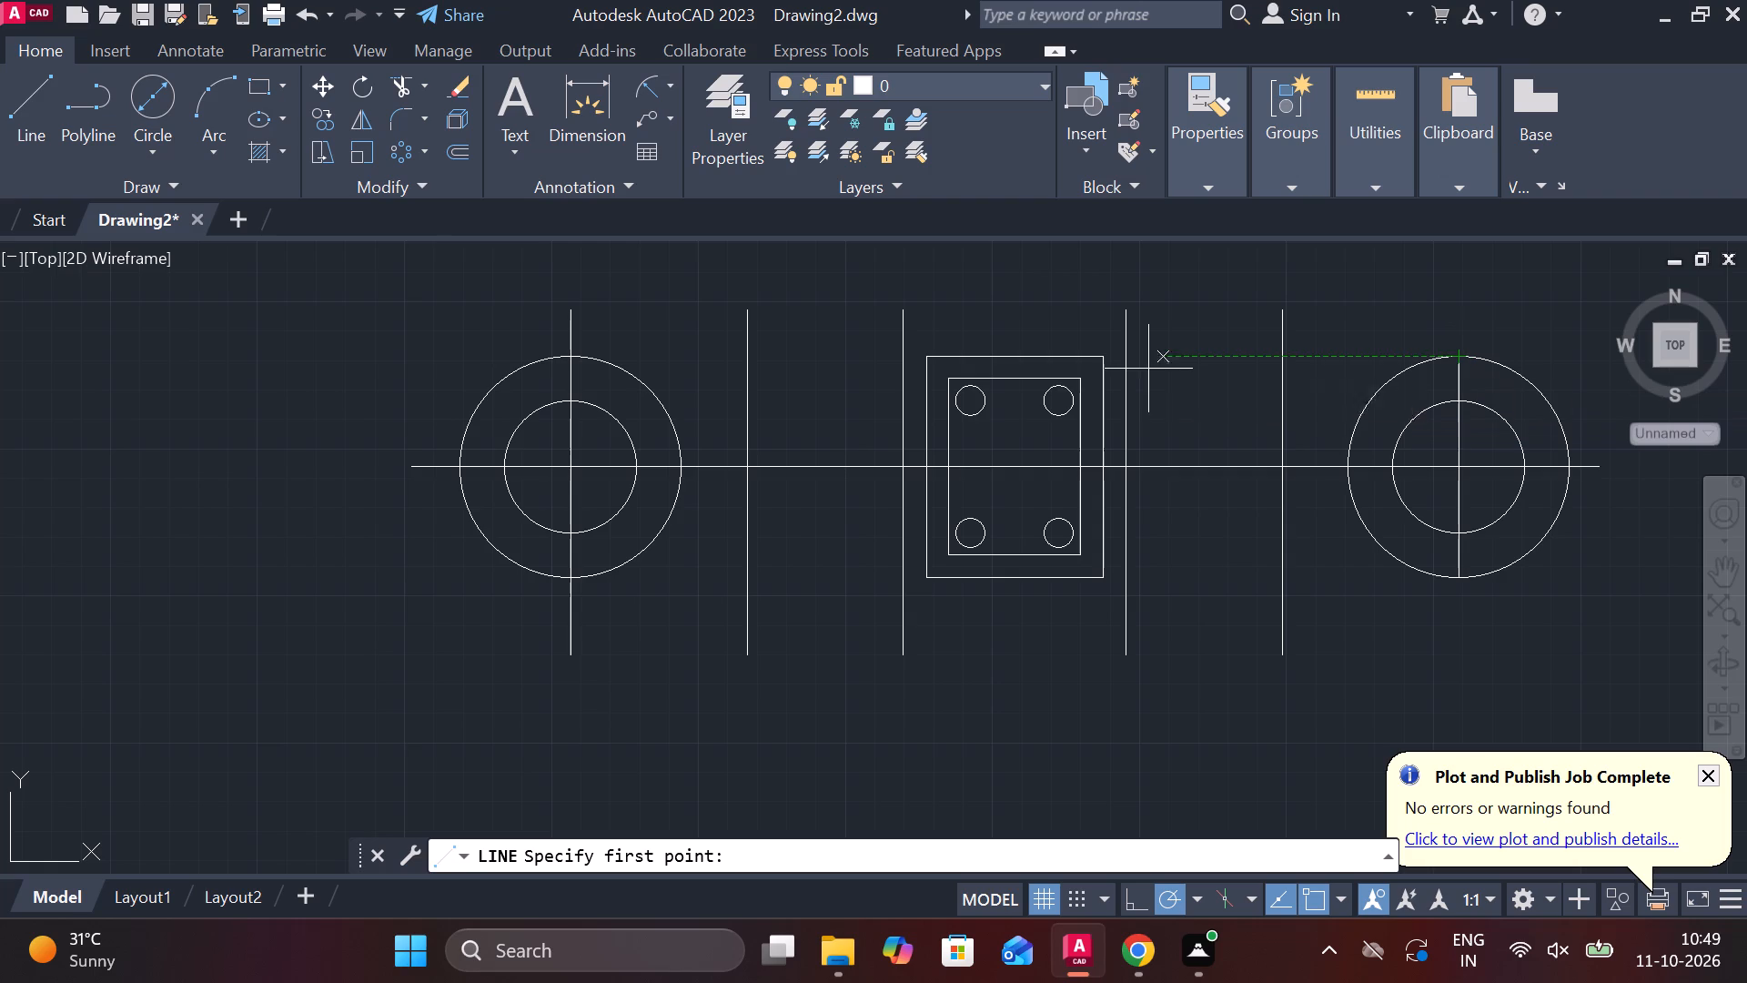
click(1457, 359)
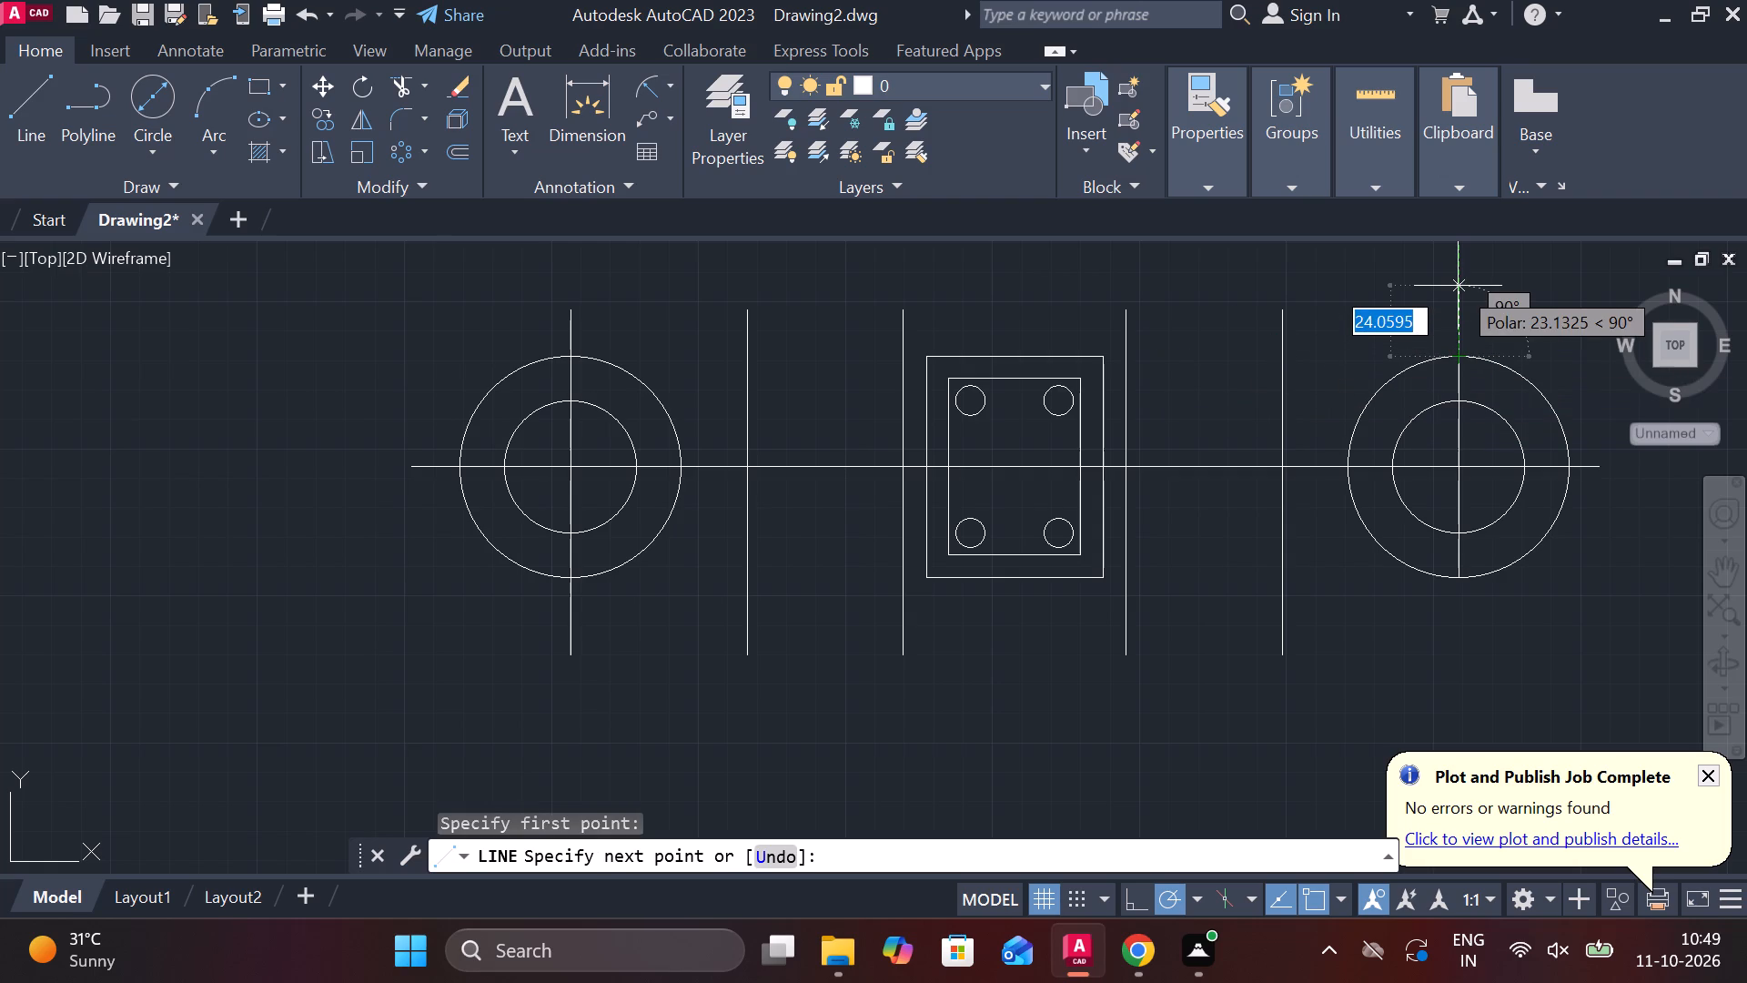
key(1)
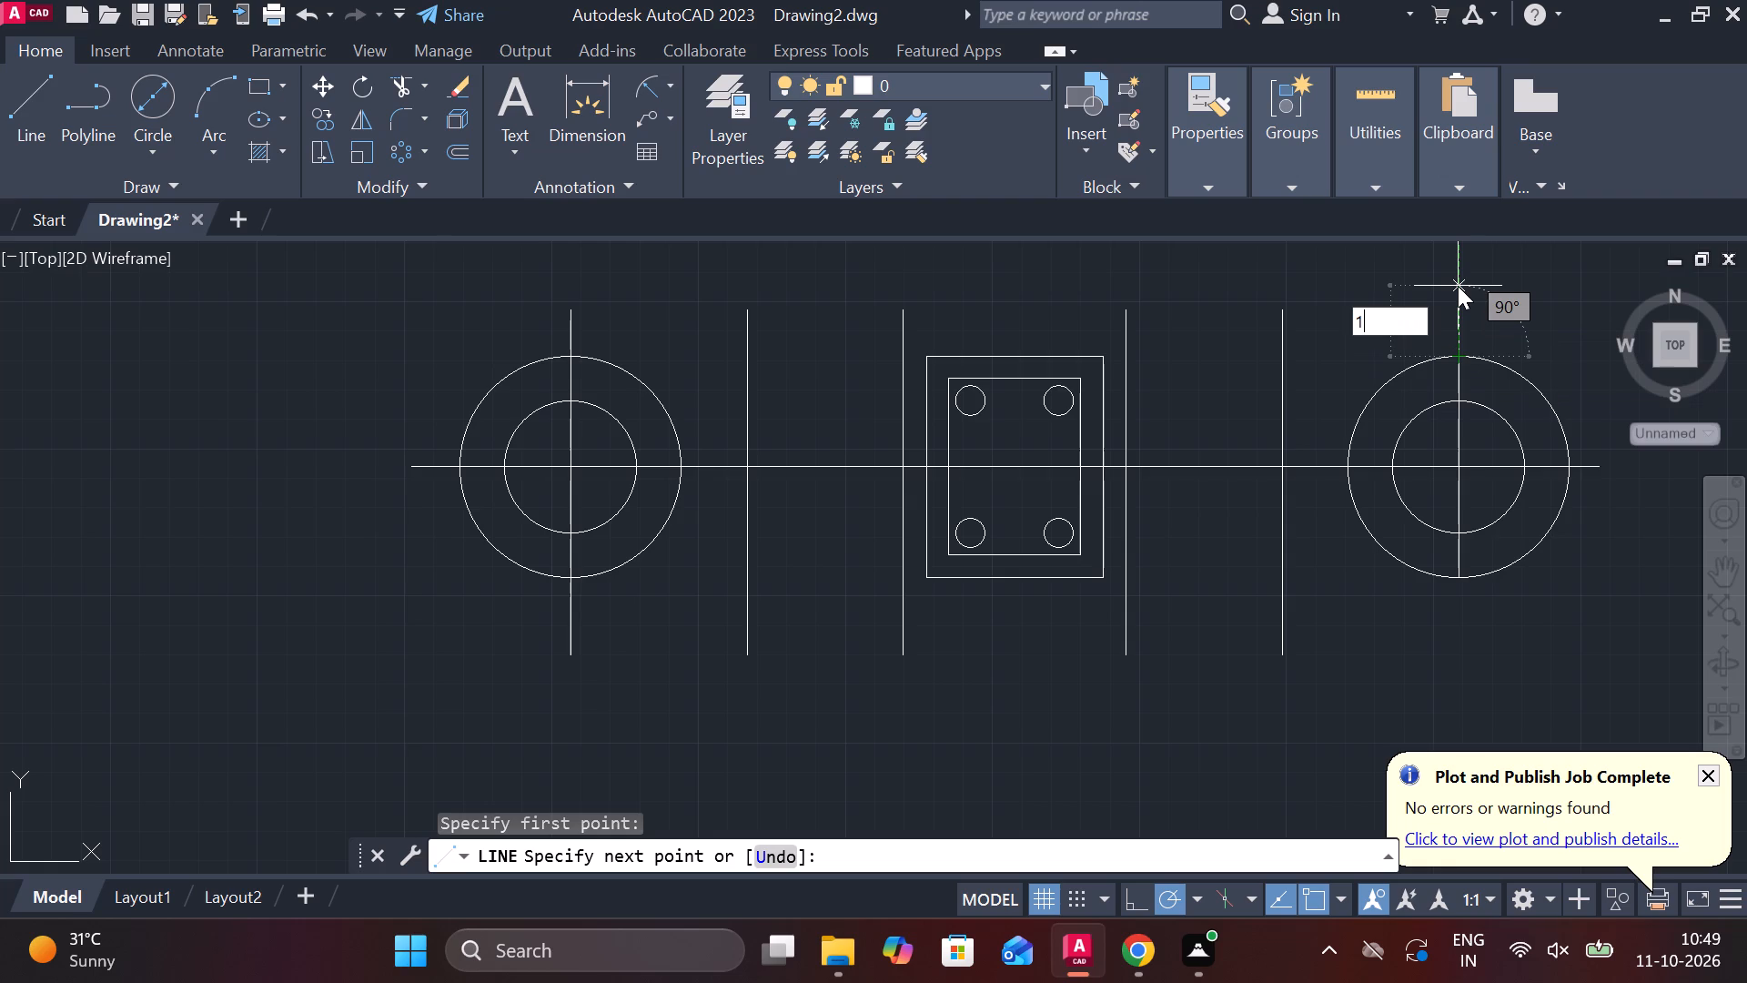
key(5)
key(Return)
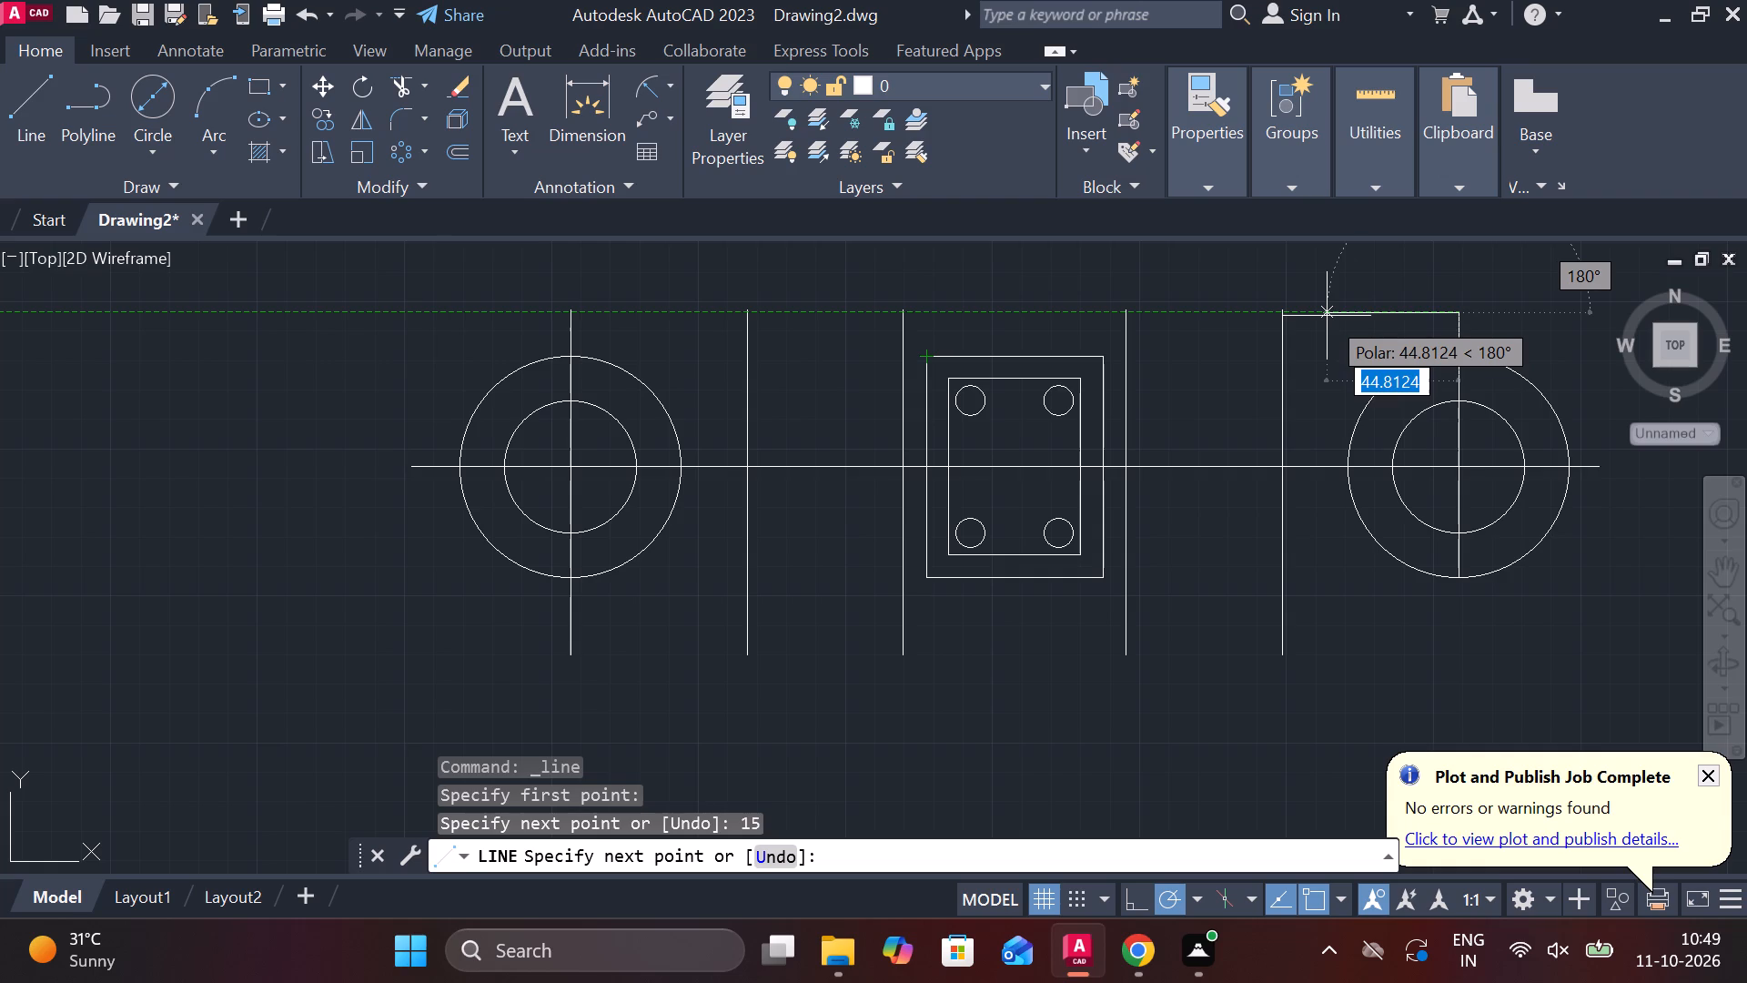
text(38)
key(Return)
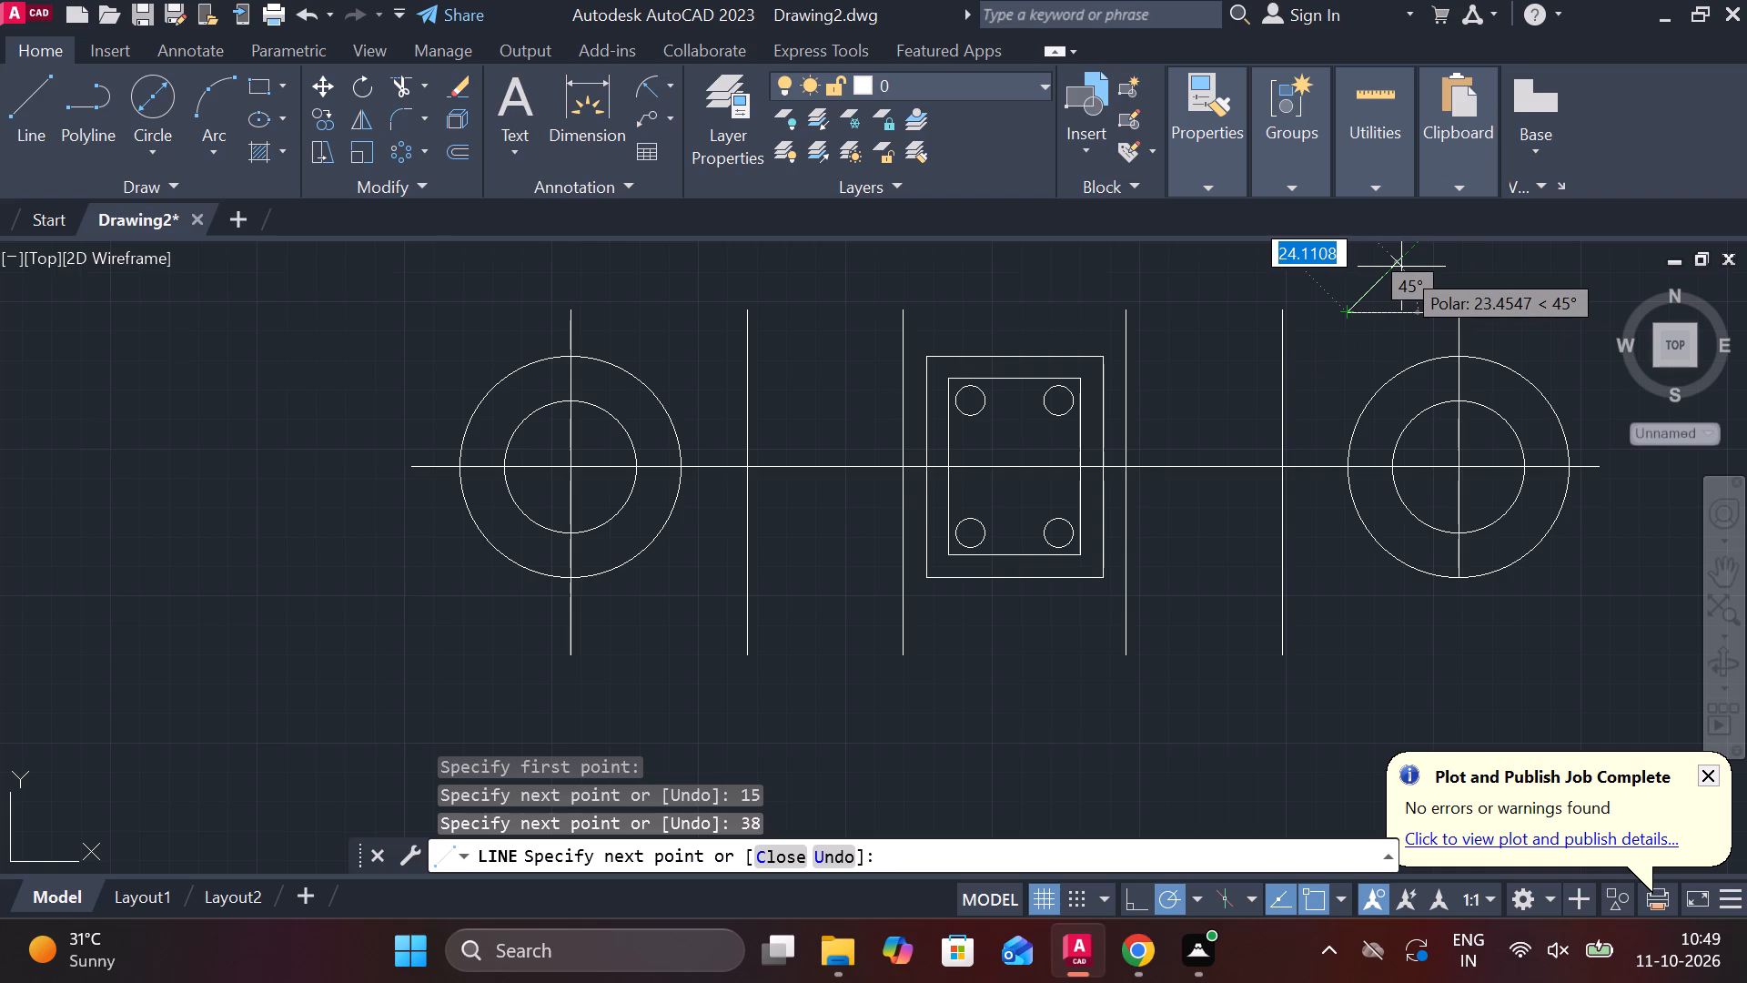
key(Escape)
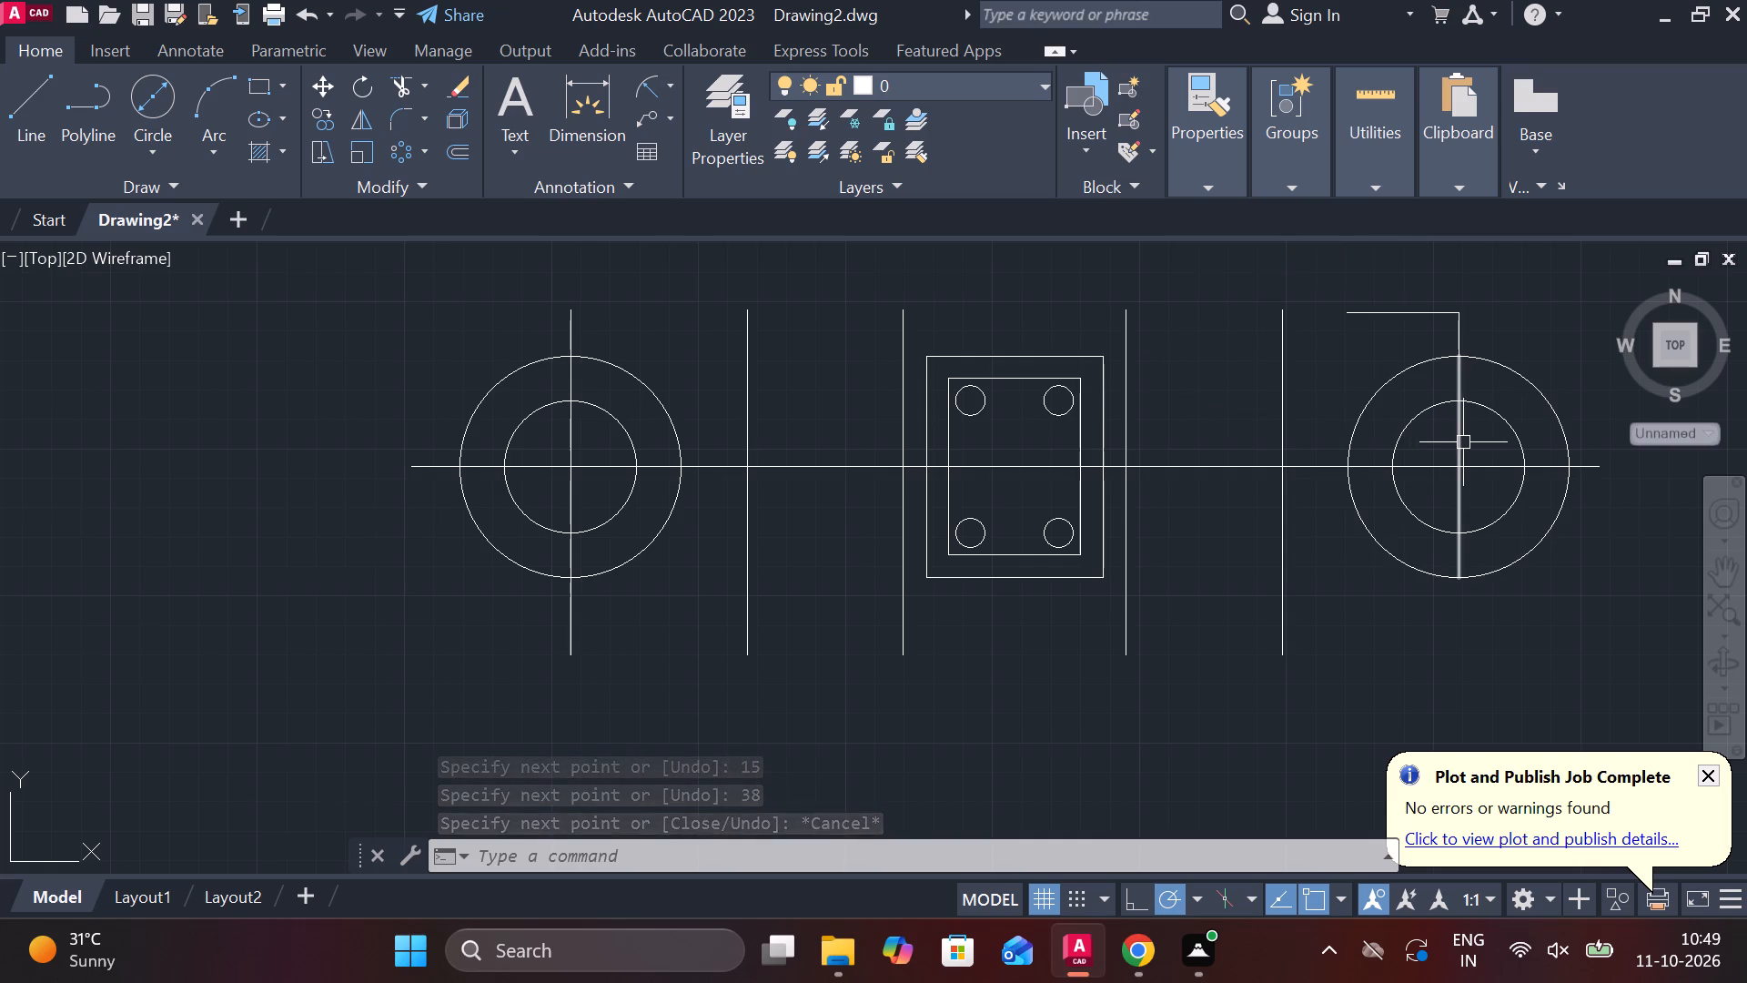
Trim away the remaining vertical line segments inside the right-hand 45 and 75 diameter circles.
click(397, 75)
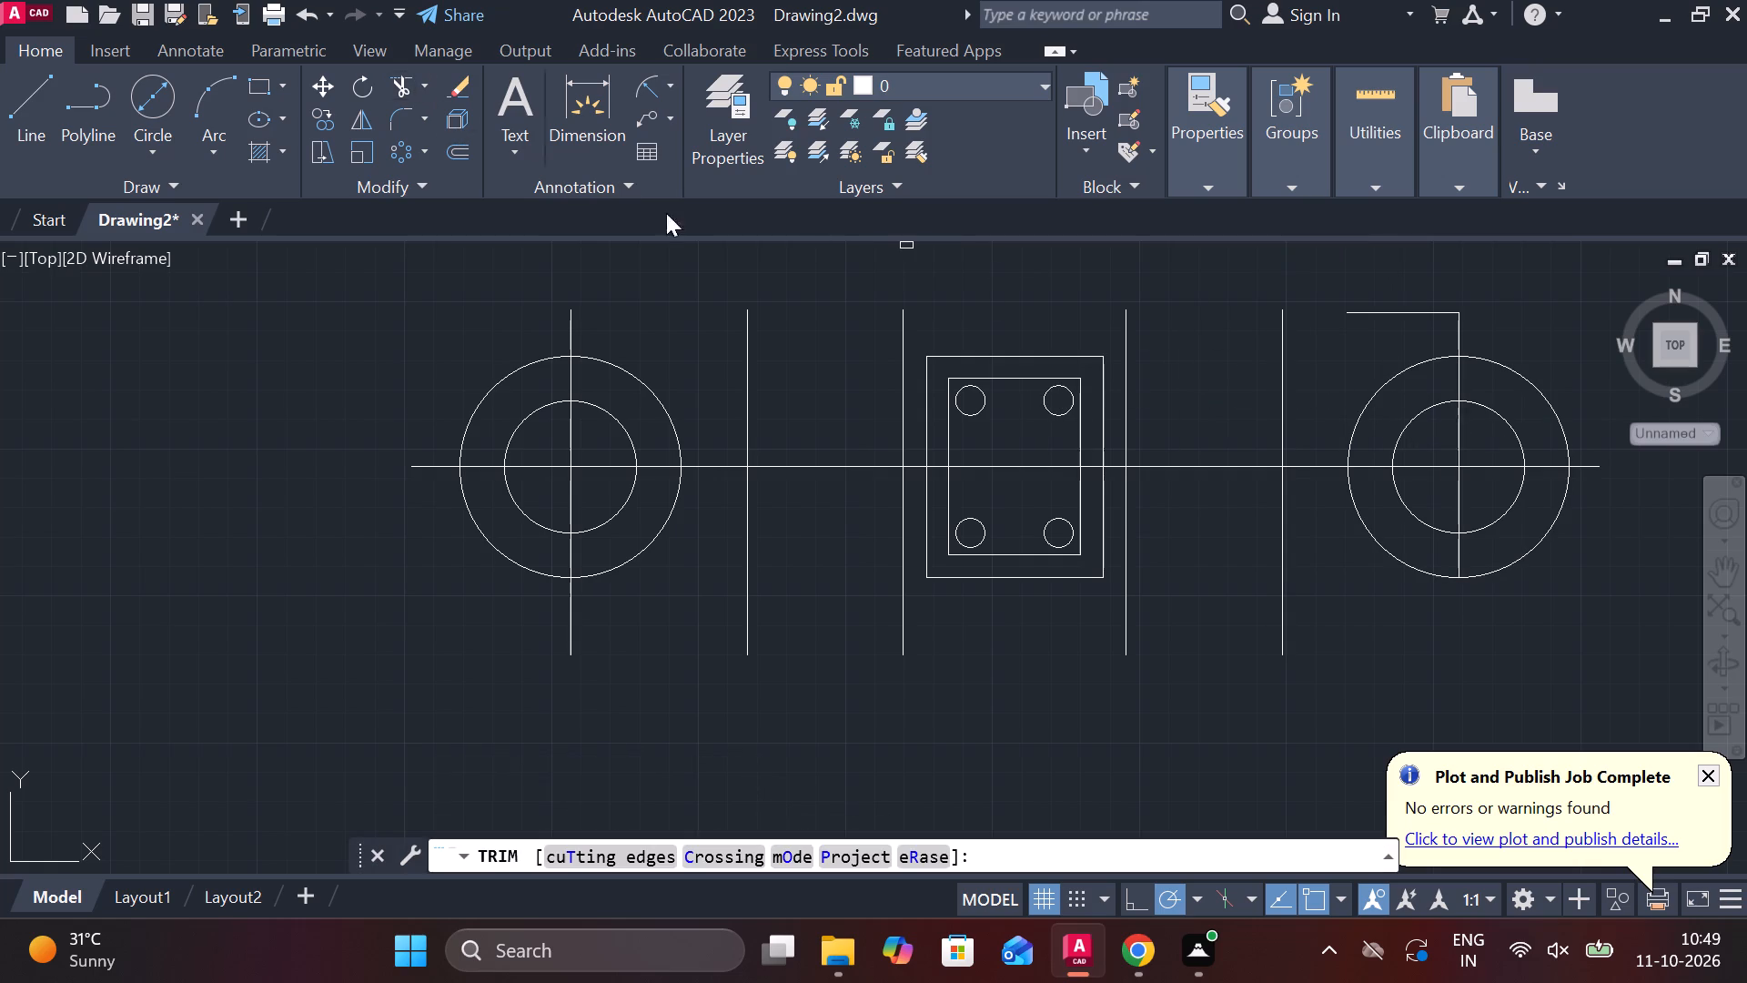
click(1458, 381)
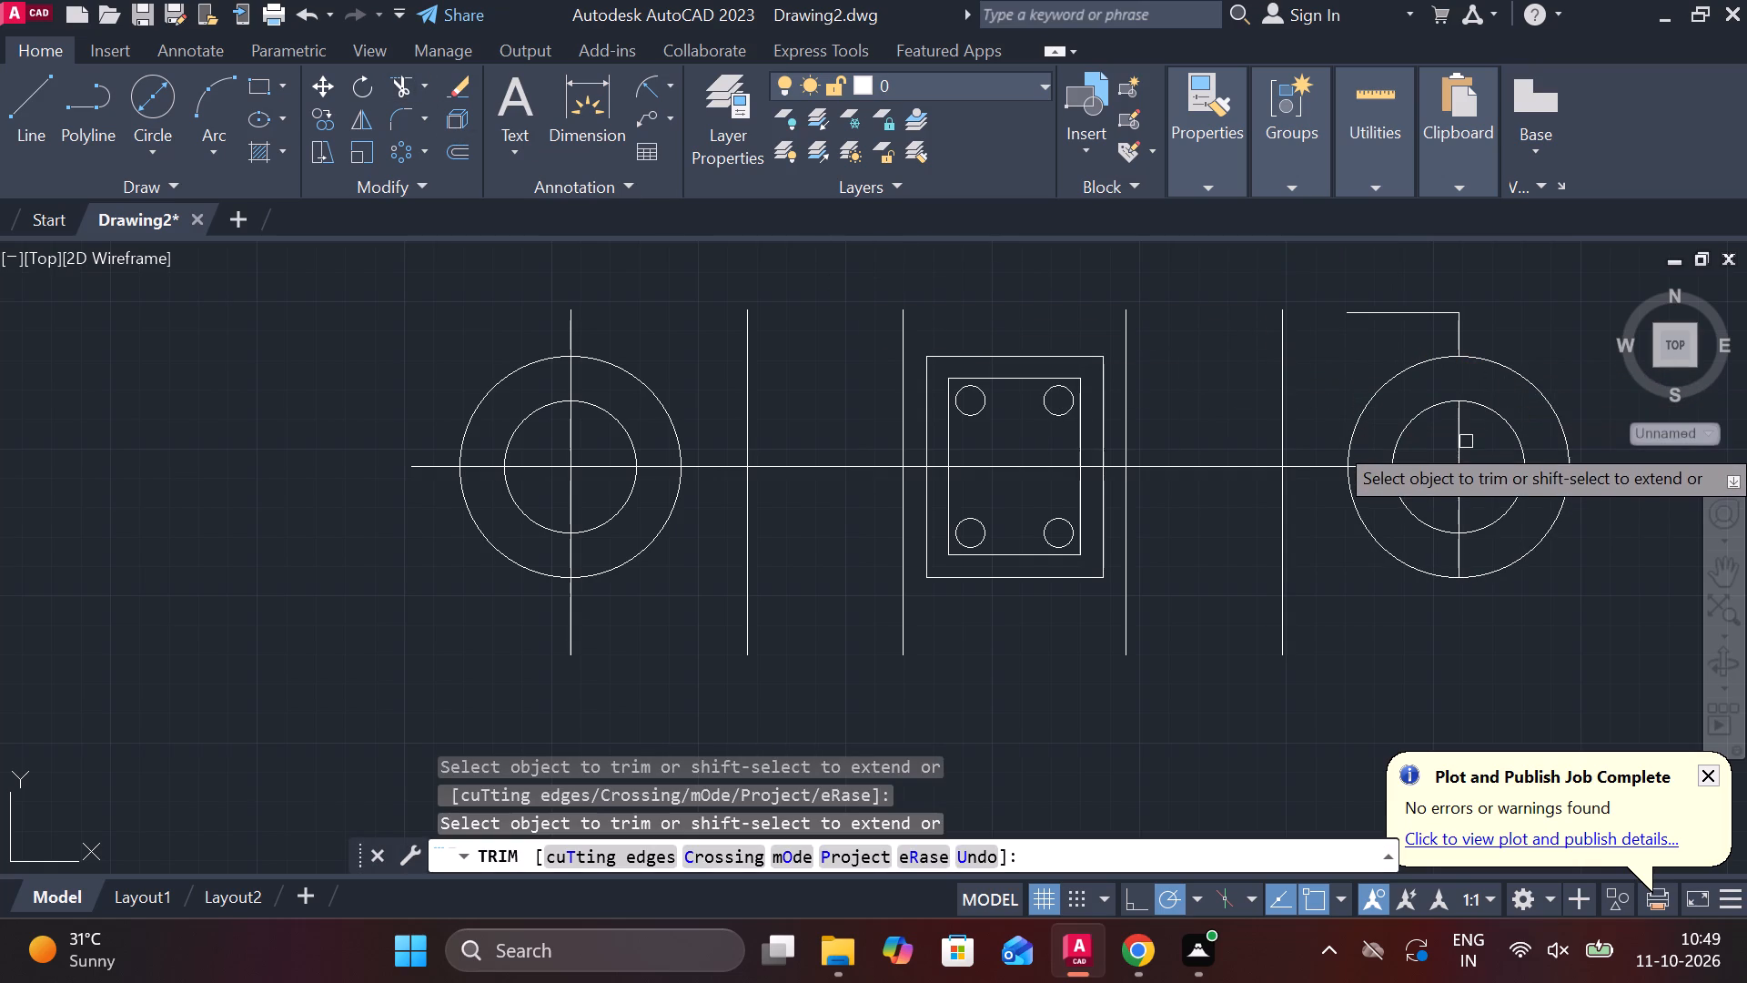
click(1462, 441)
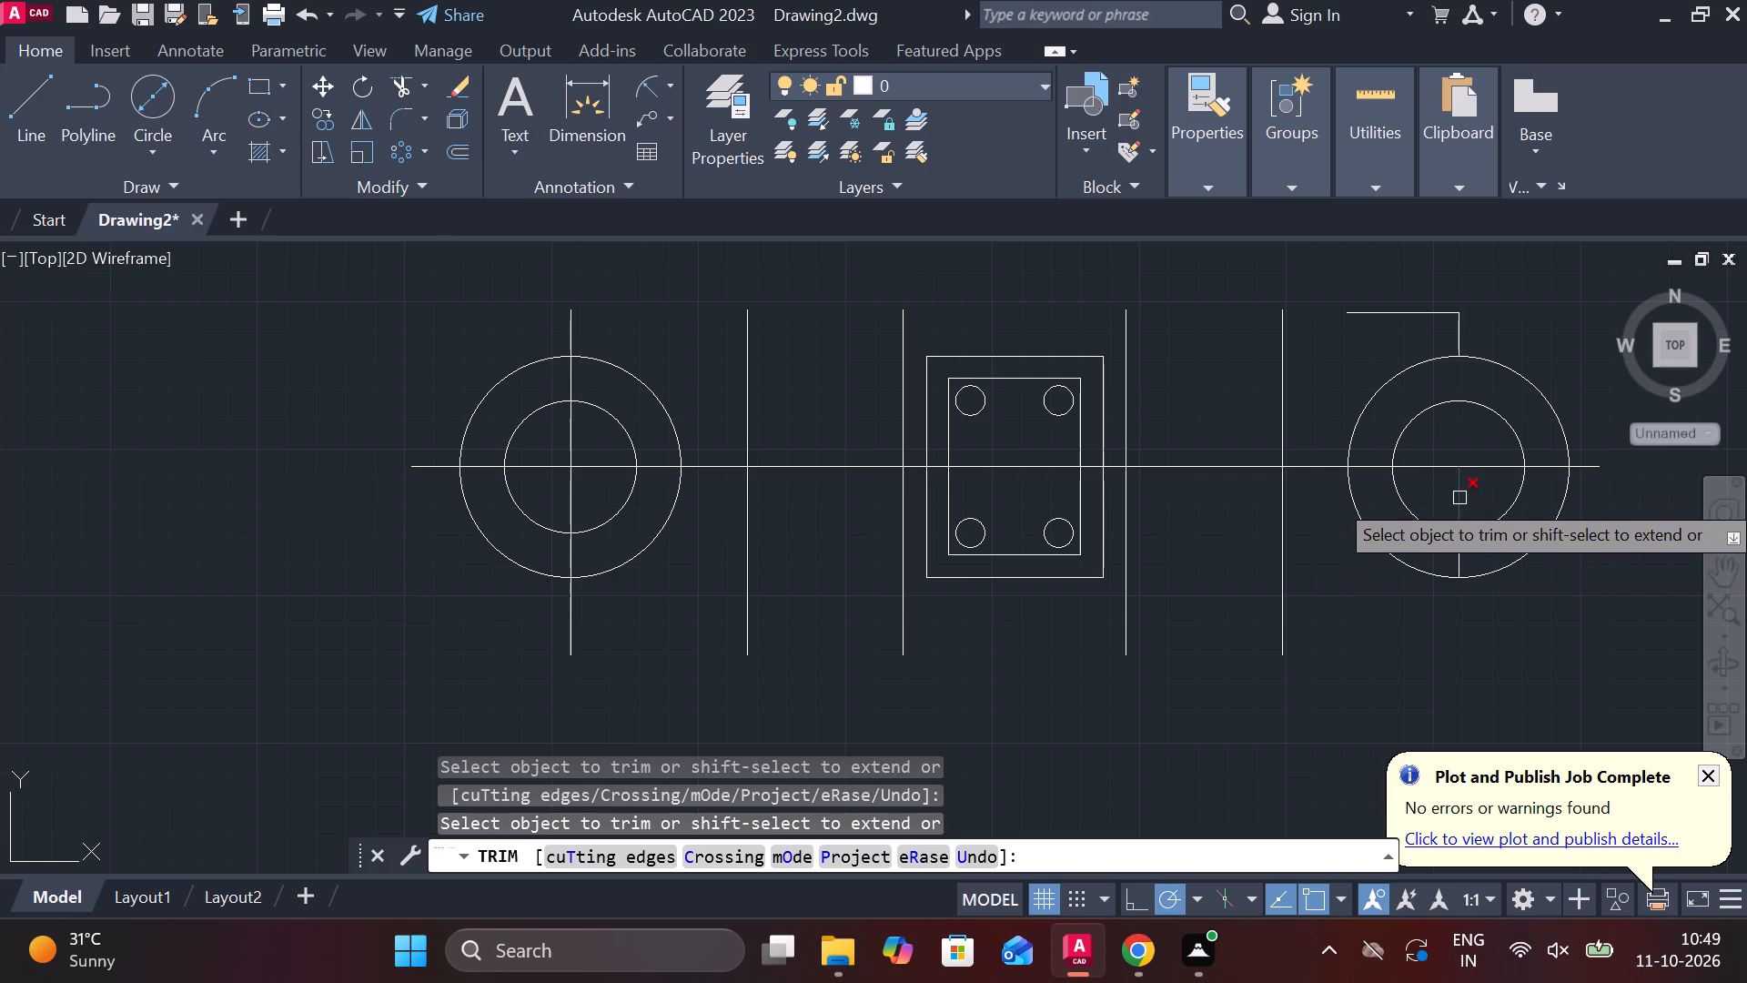
click(1459, 498)
click(1459, 562)
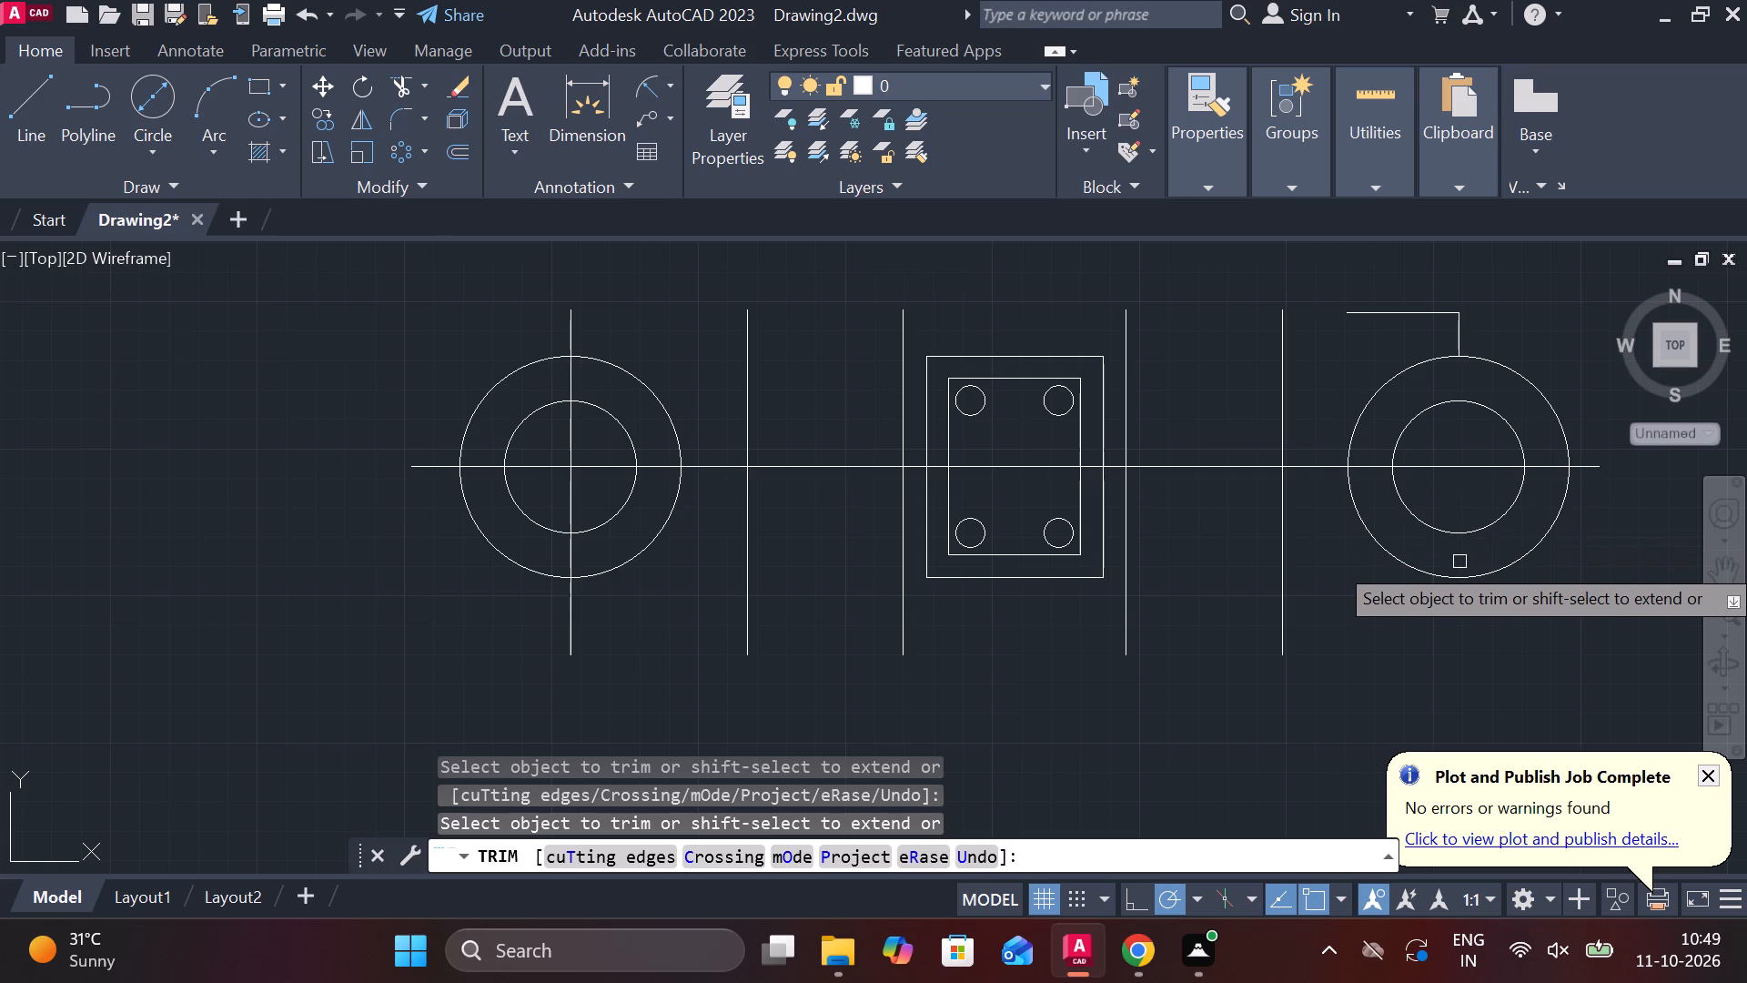
Draw a line 15 straight down from the bottom of the right-hand 75 diameter circle, continuing 38 to the left.
click(35, 102)
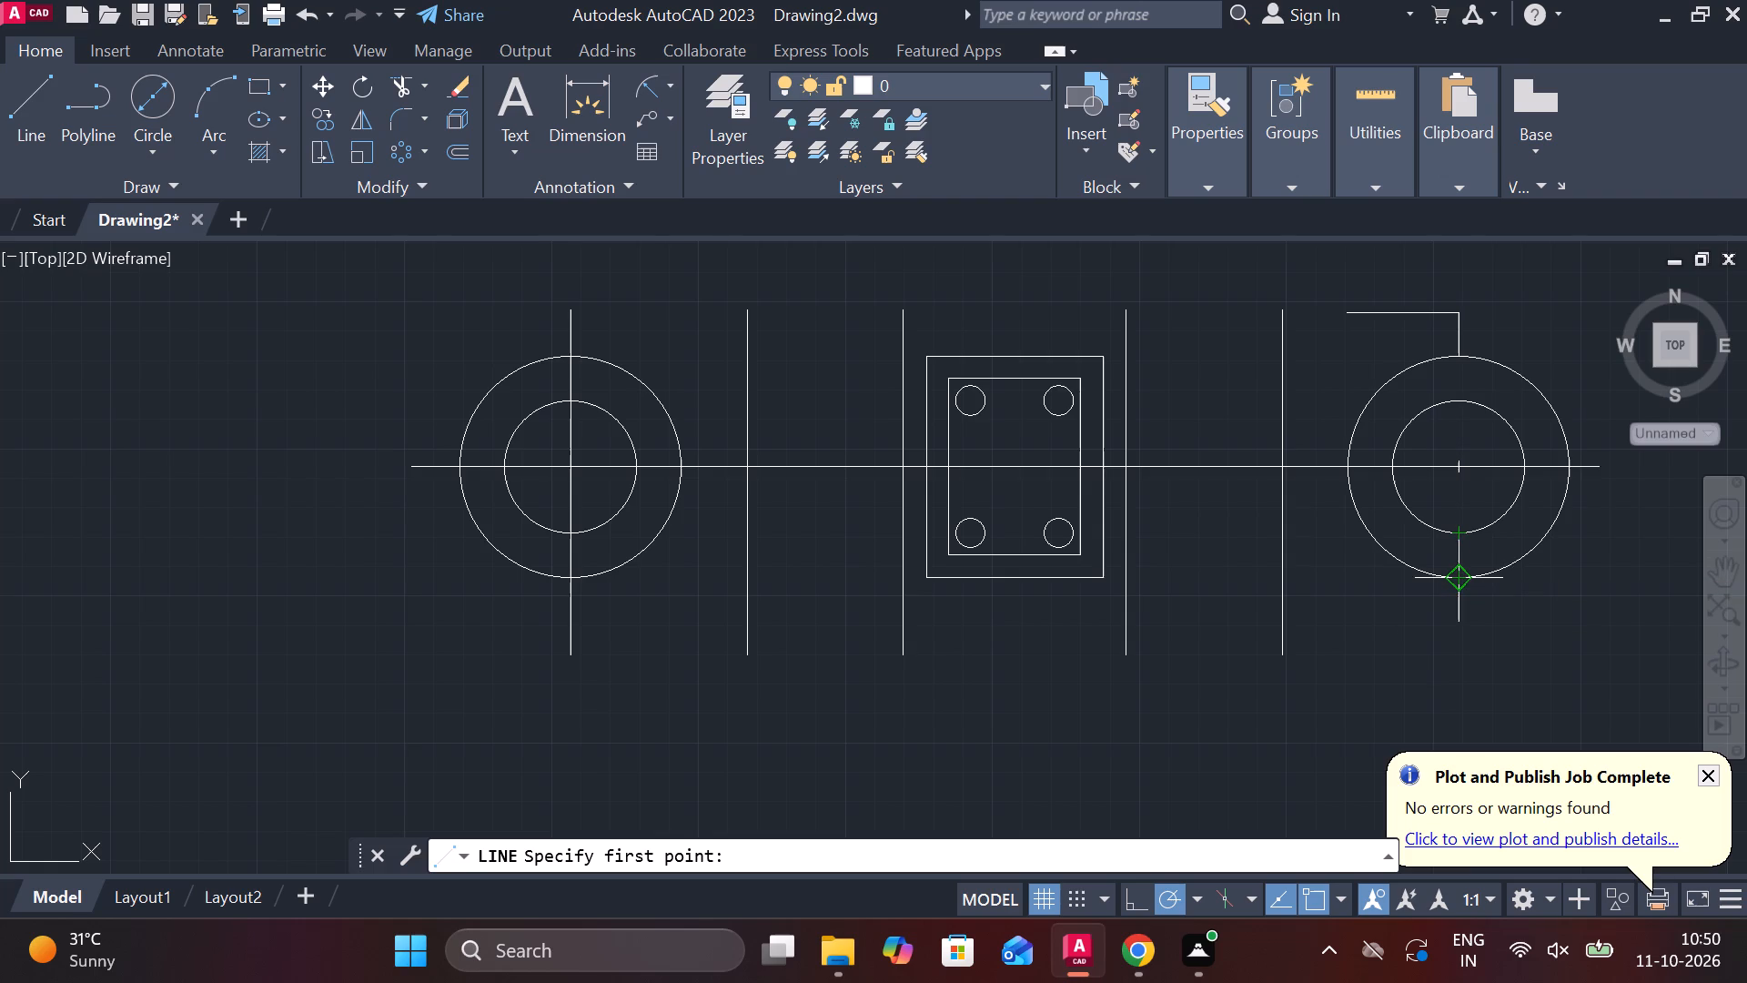
click(1459, 573)
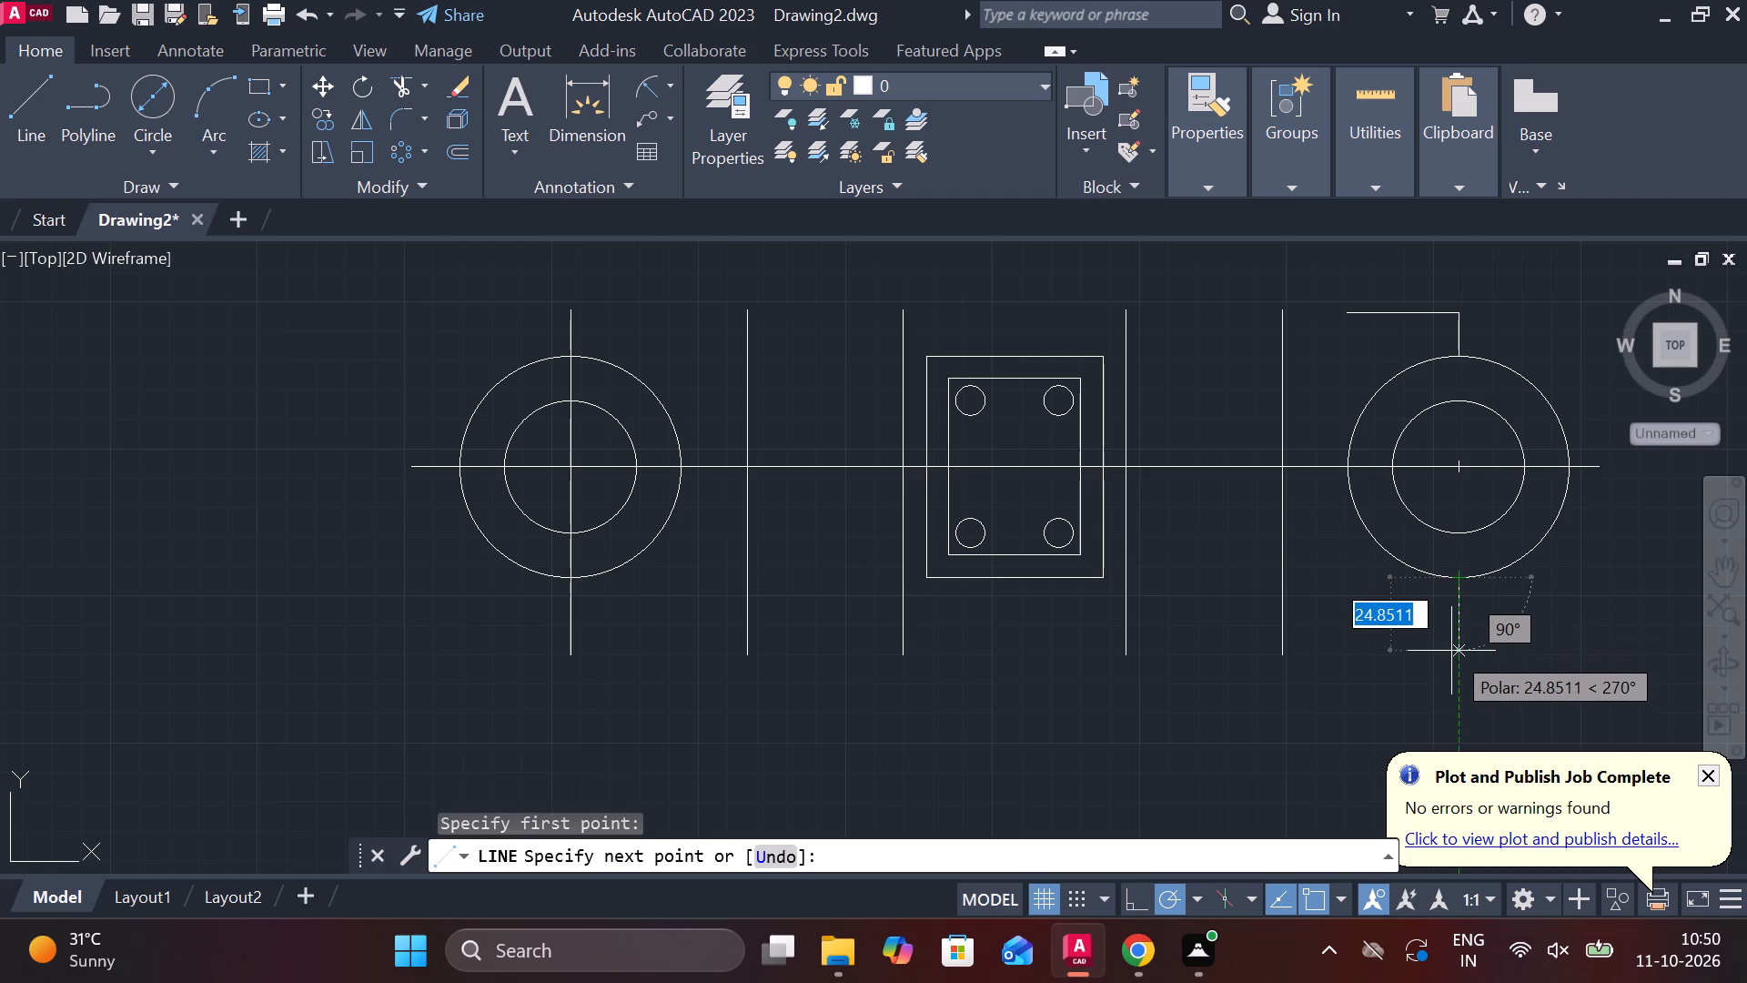
key(1)
key(5)
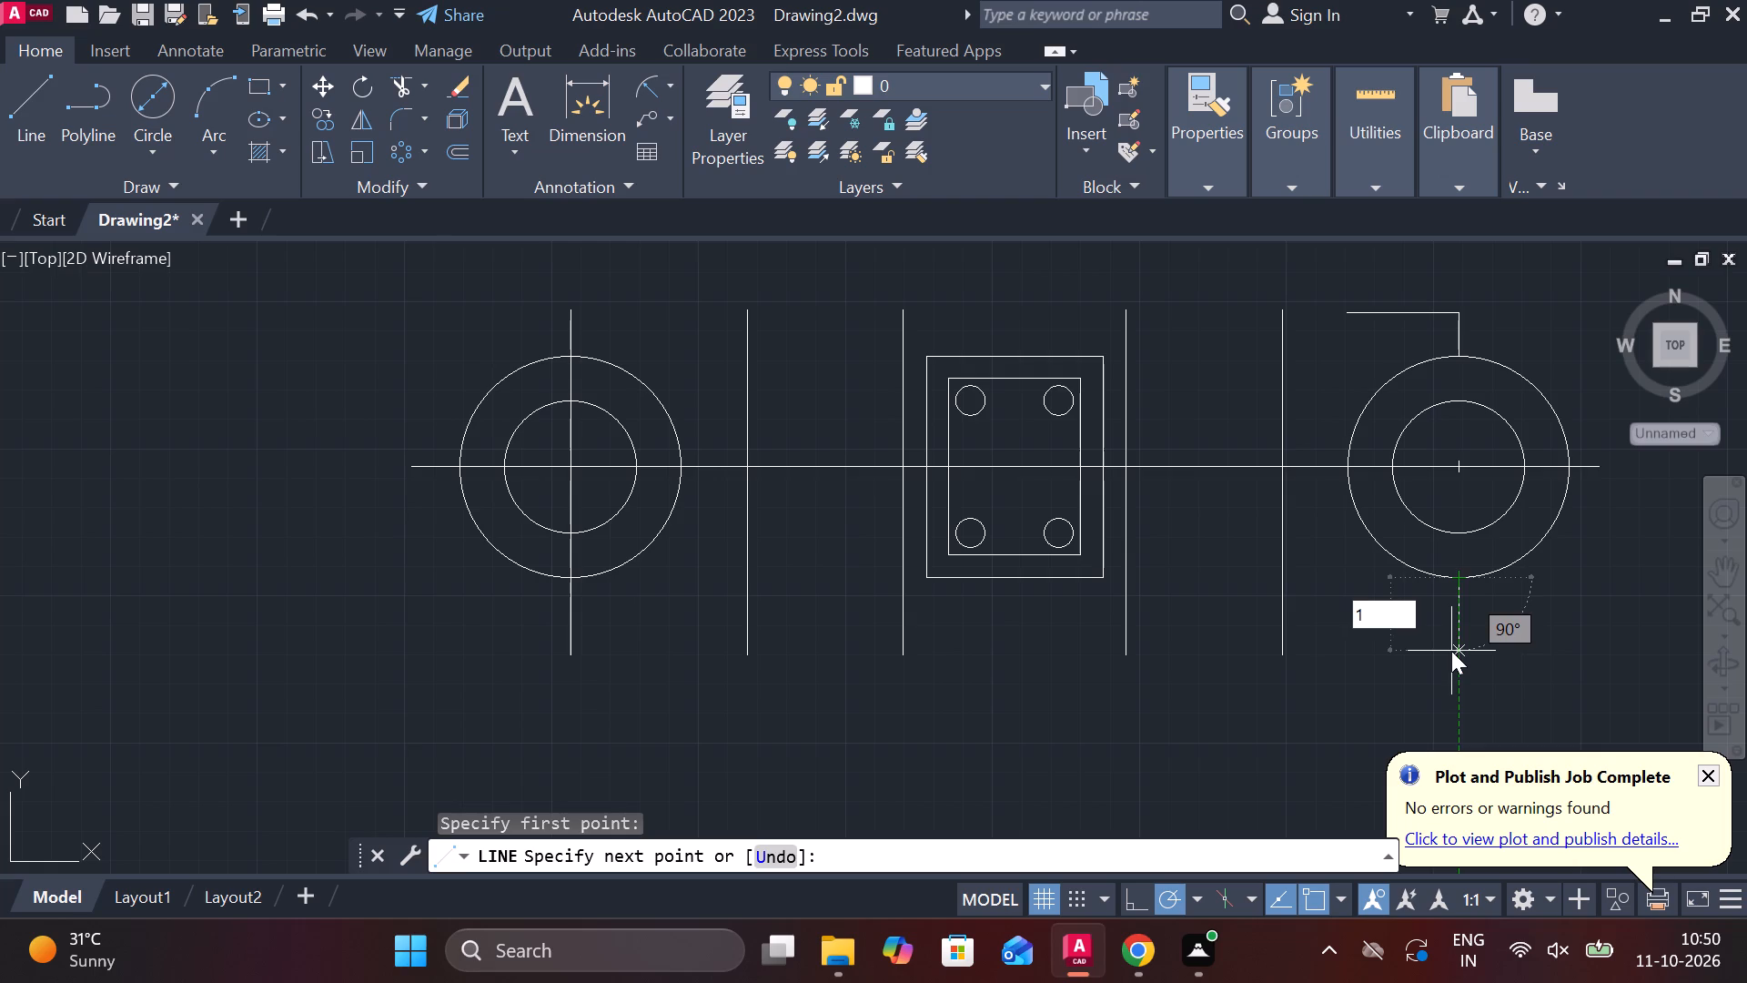
key(Return)
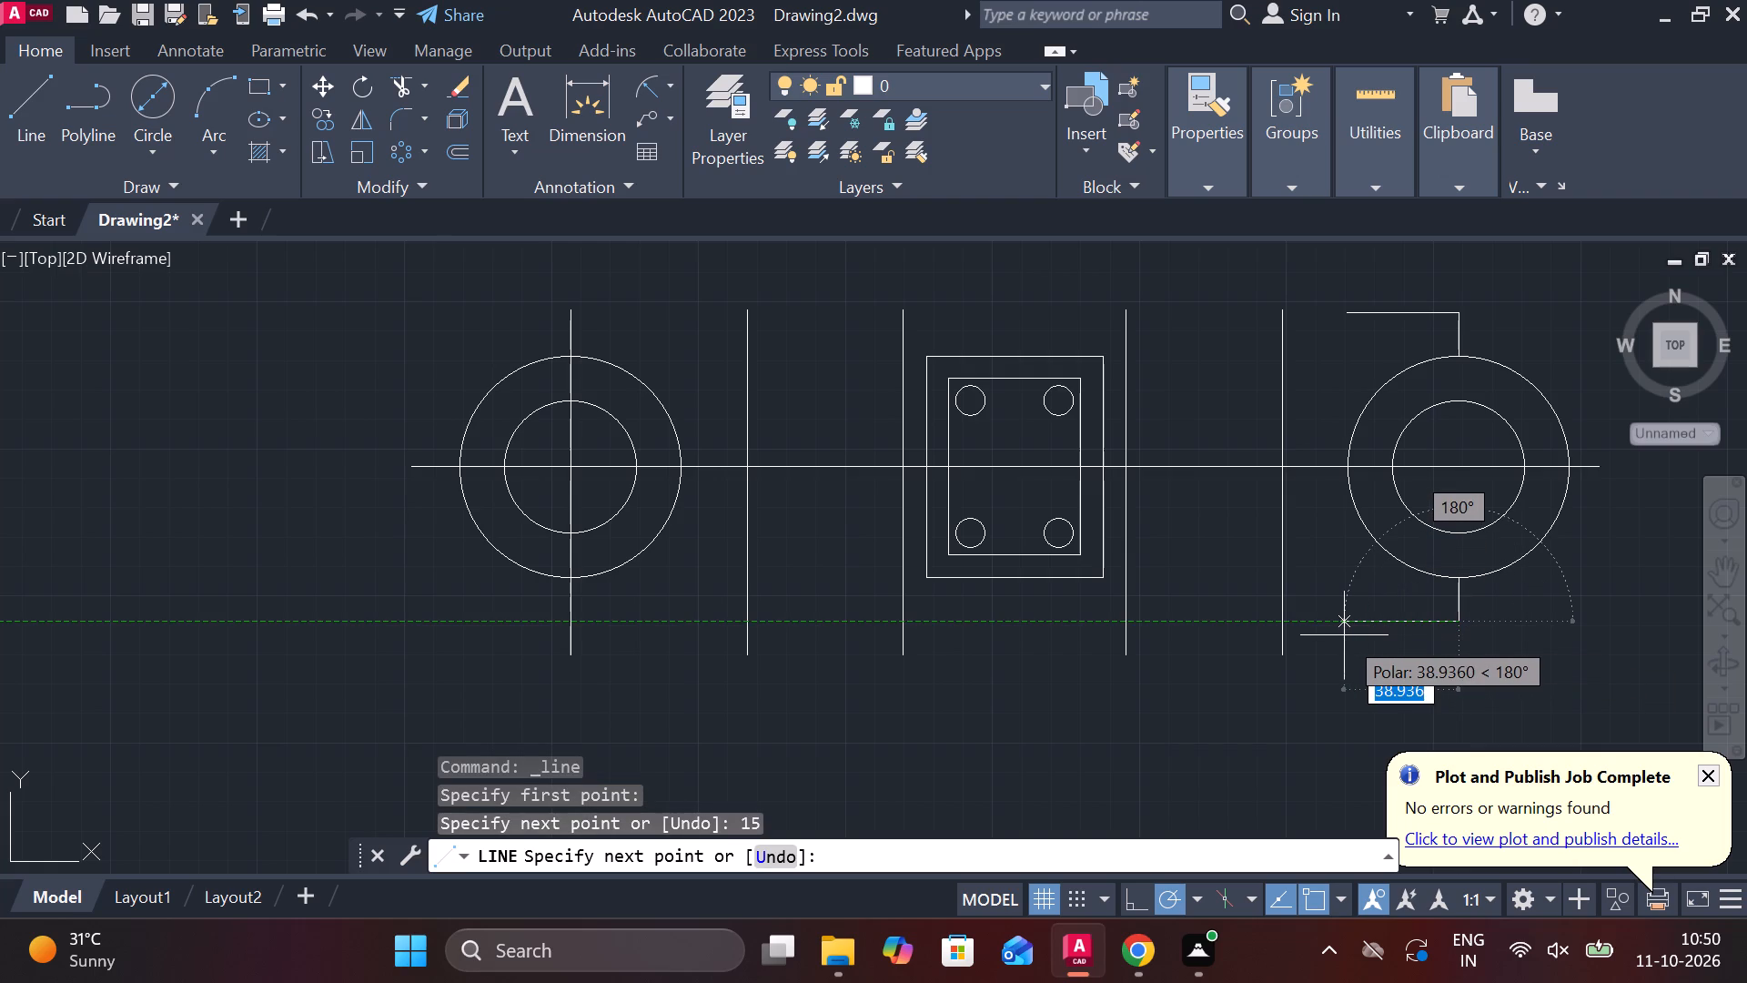
text(38)
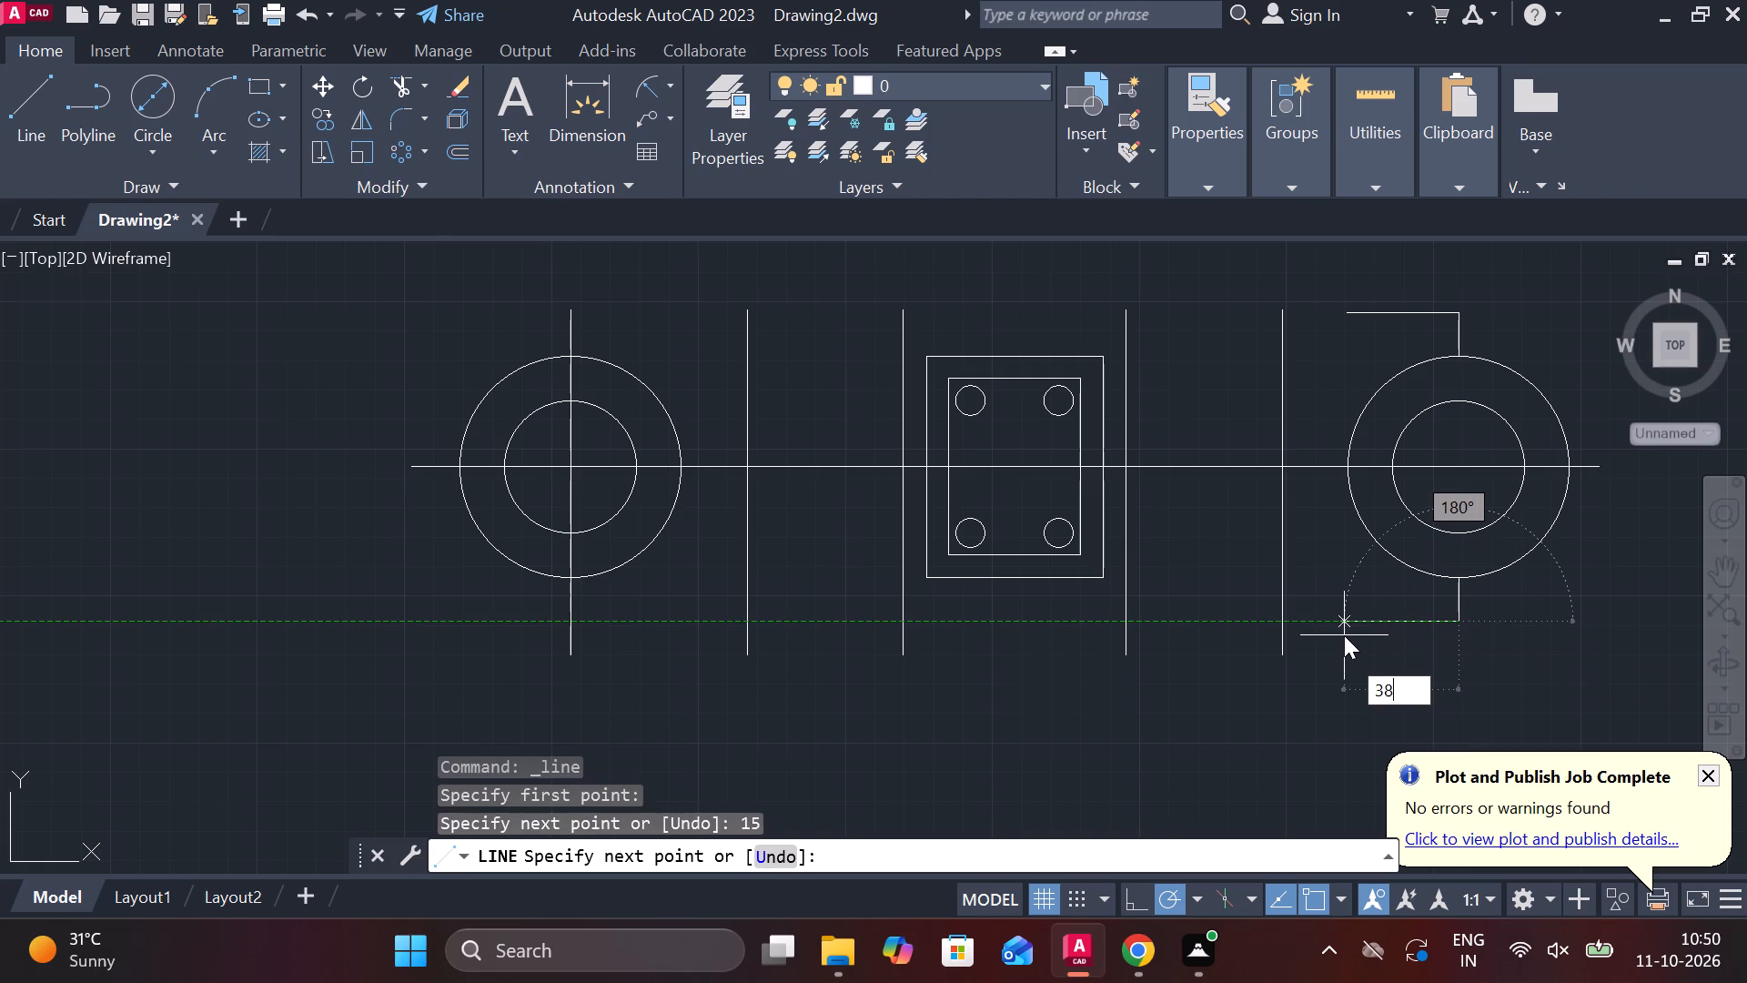
key(Return)
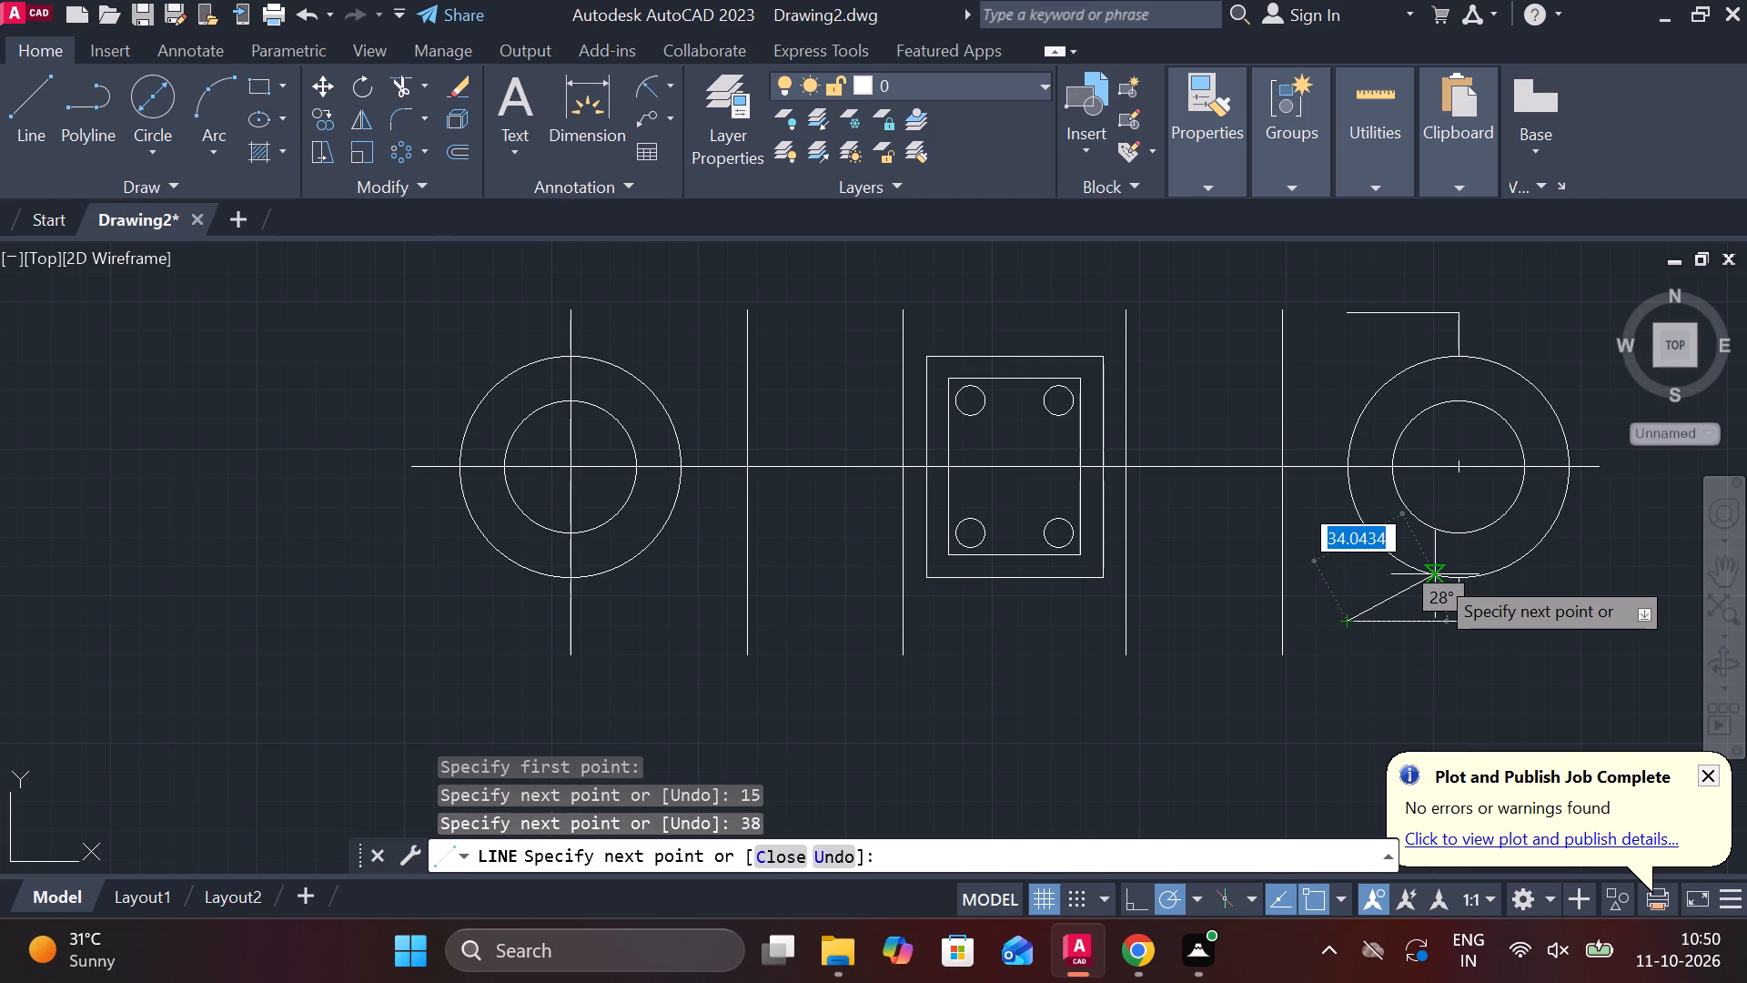
key(Escape)
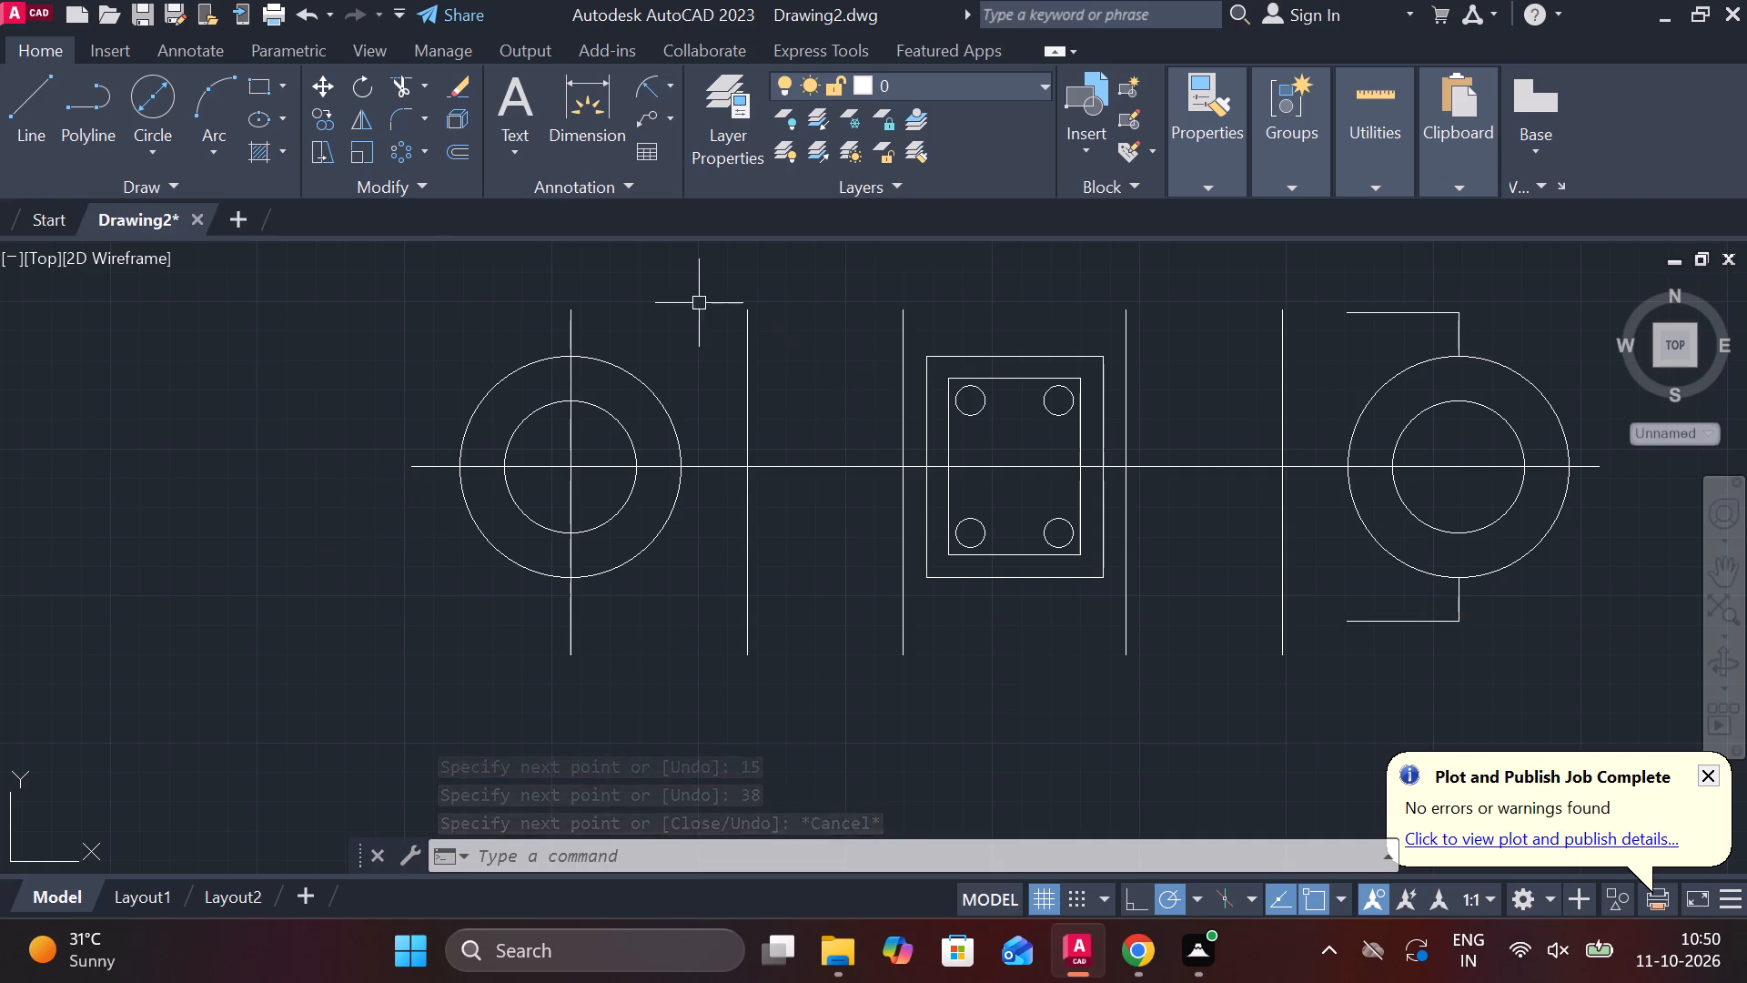
Delete the leftmost vertical line running through the left-hand concentric circles.
click(569, 336)
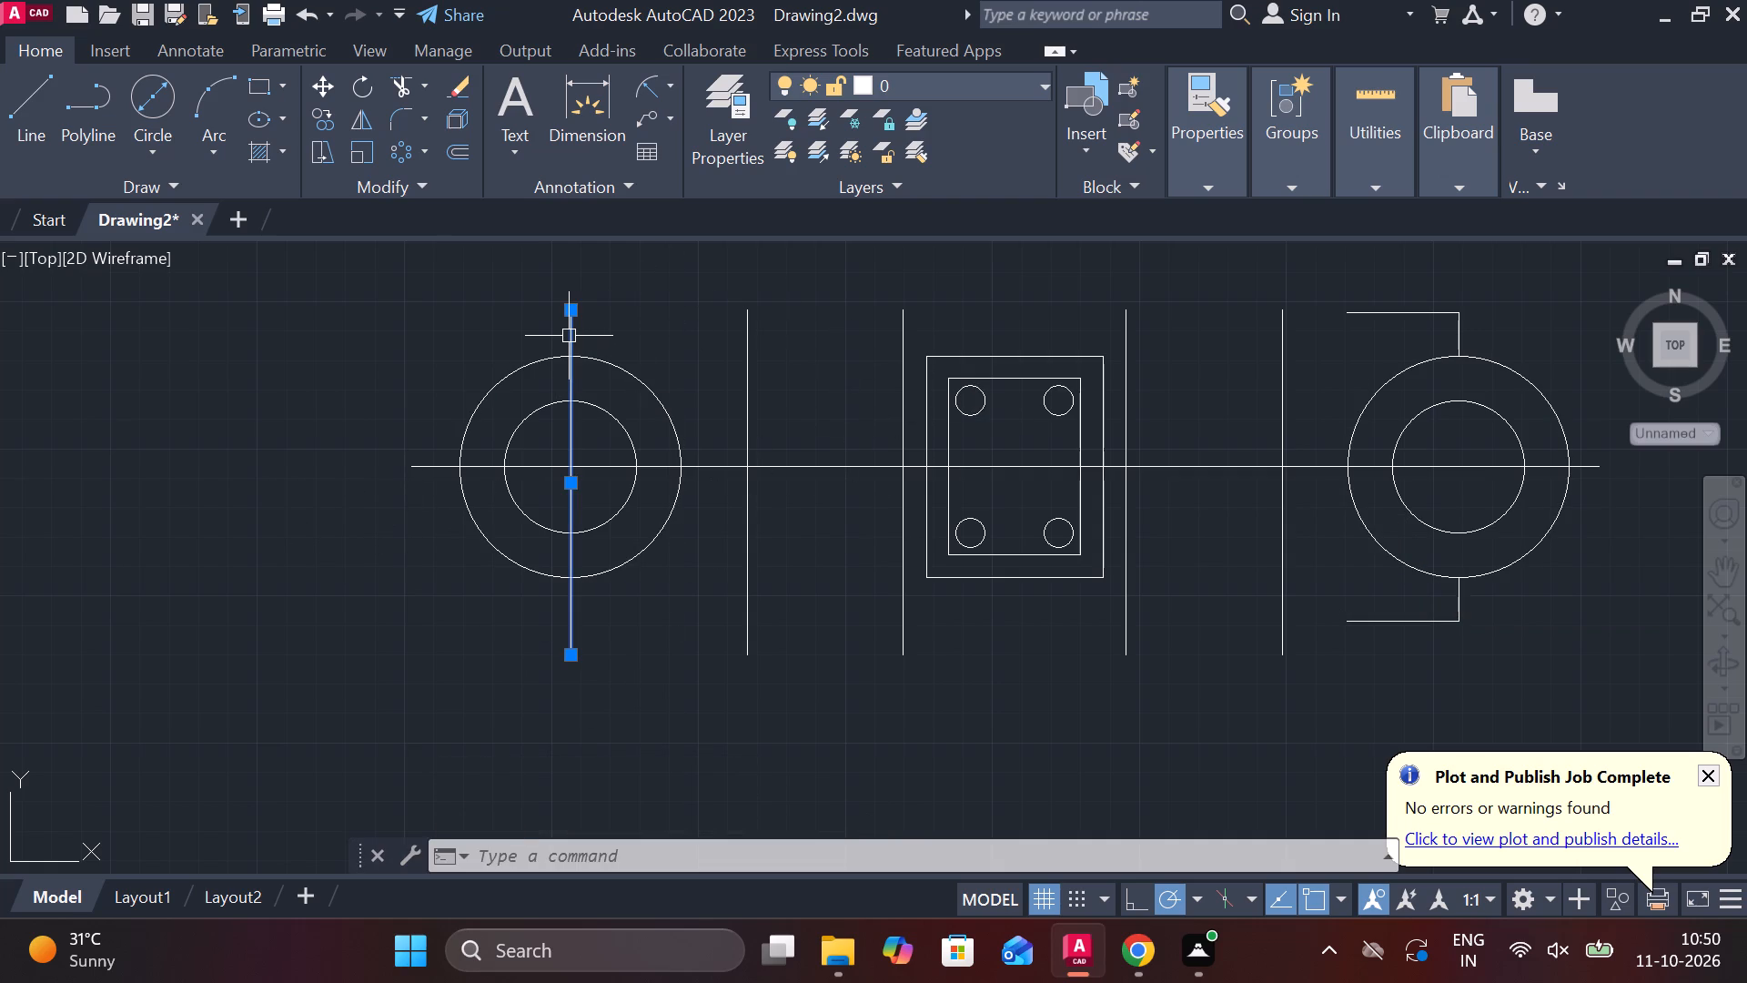
key(Delete)
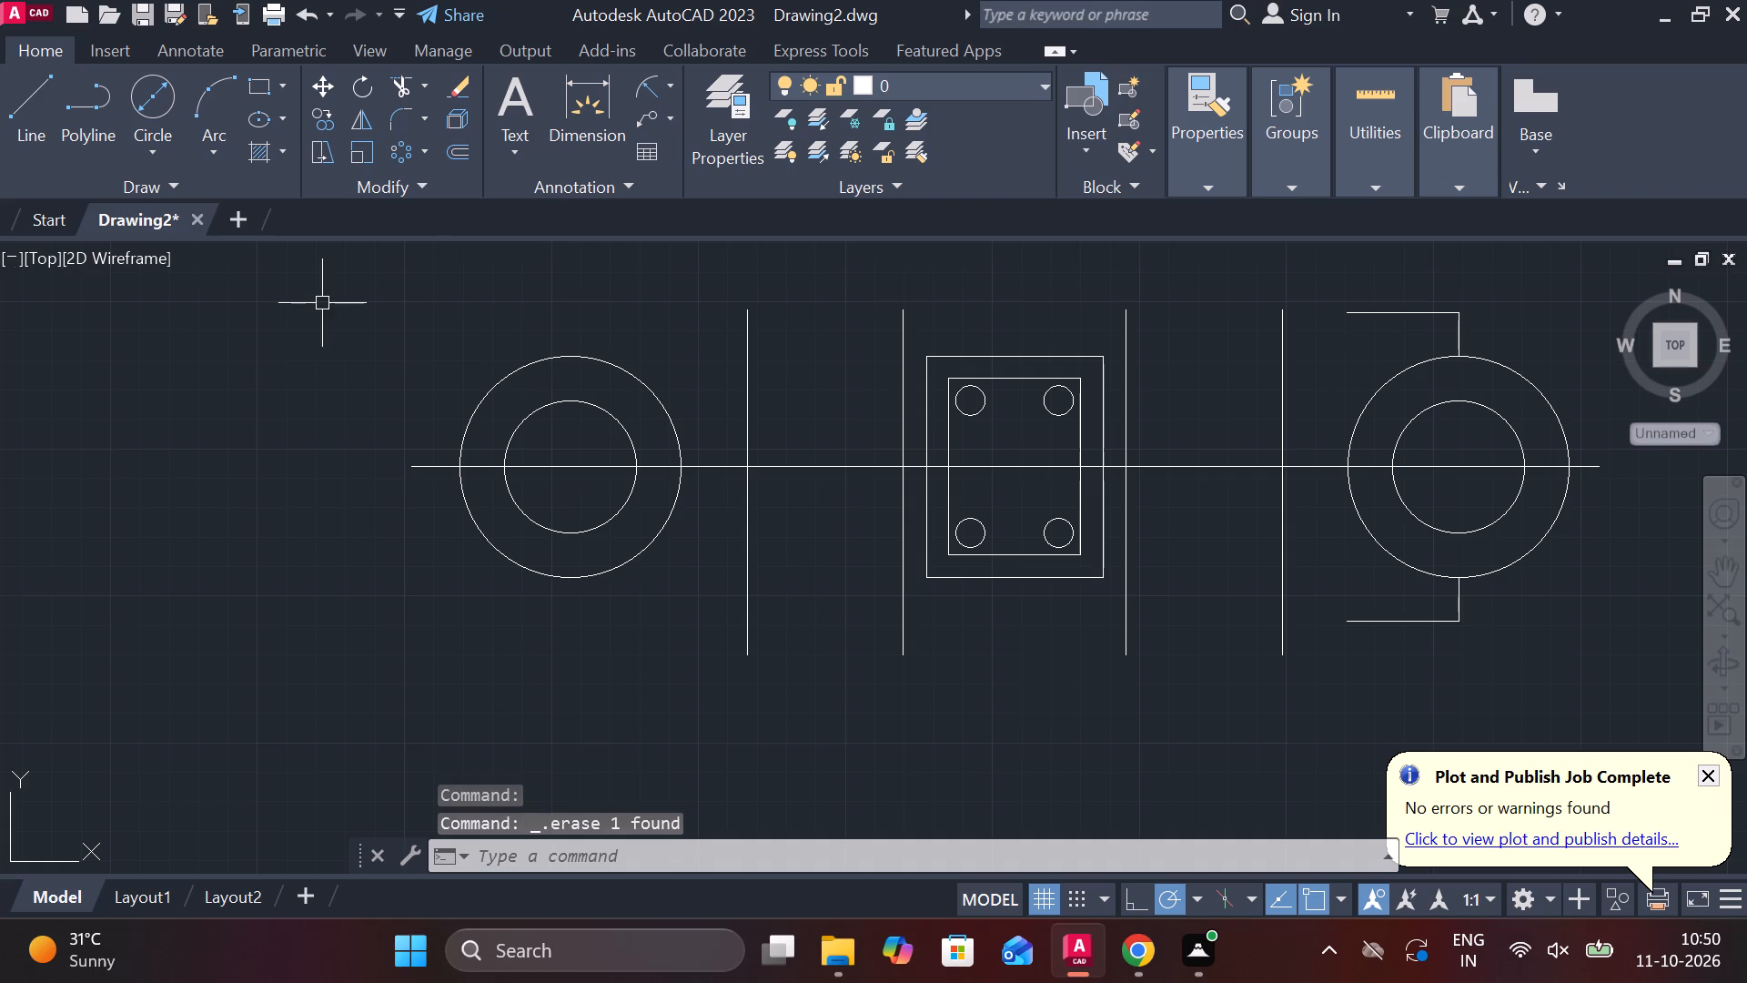
Draw a line 15 straight up from the top of the left-hand 75 diameter circle, continuing 38 to the right.
click(32, 113)
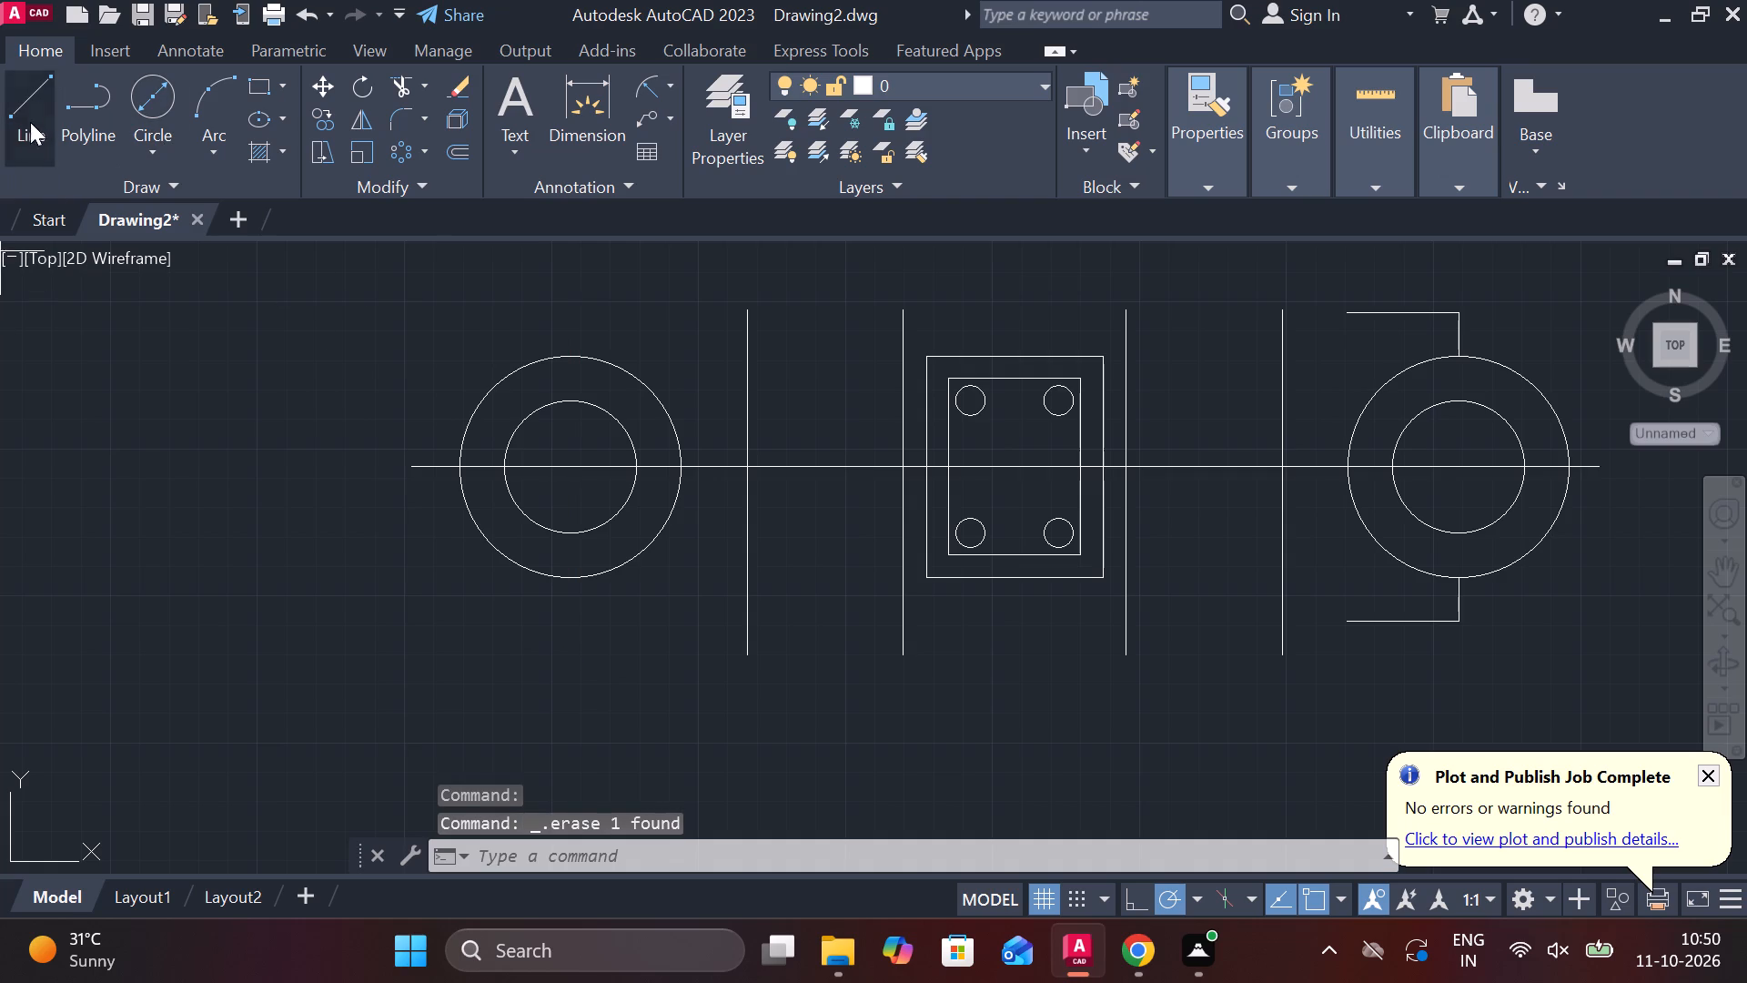
click(571, 360)
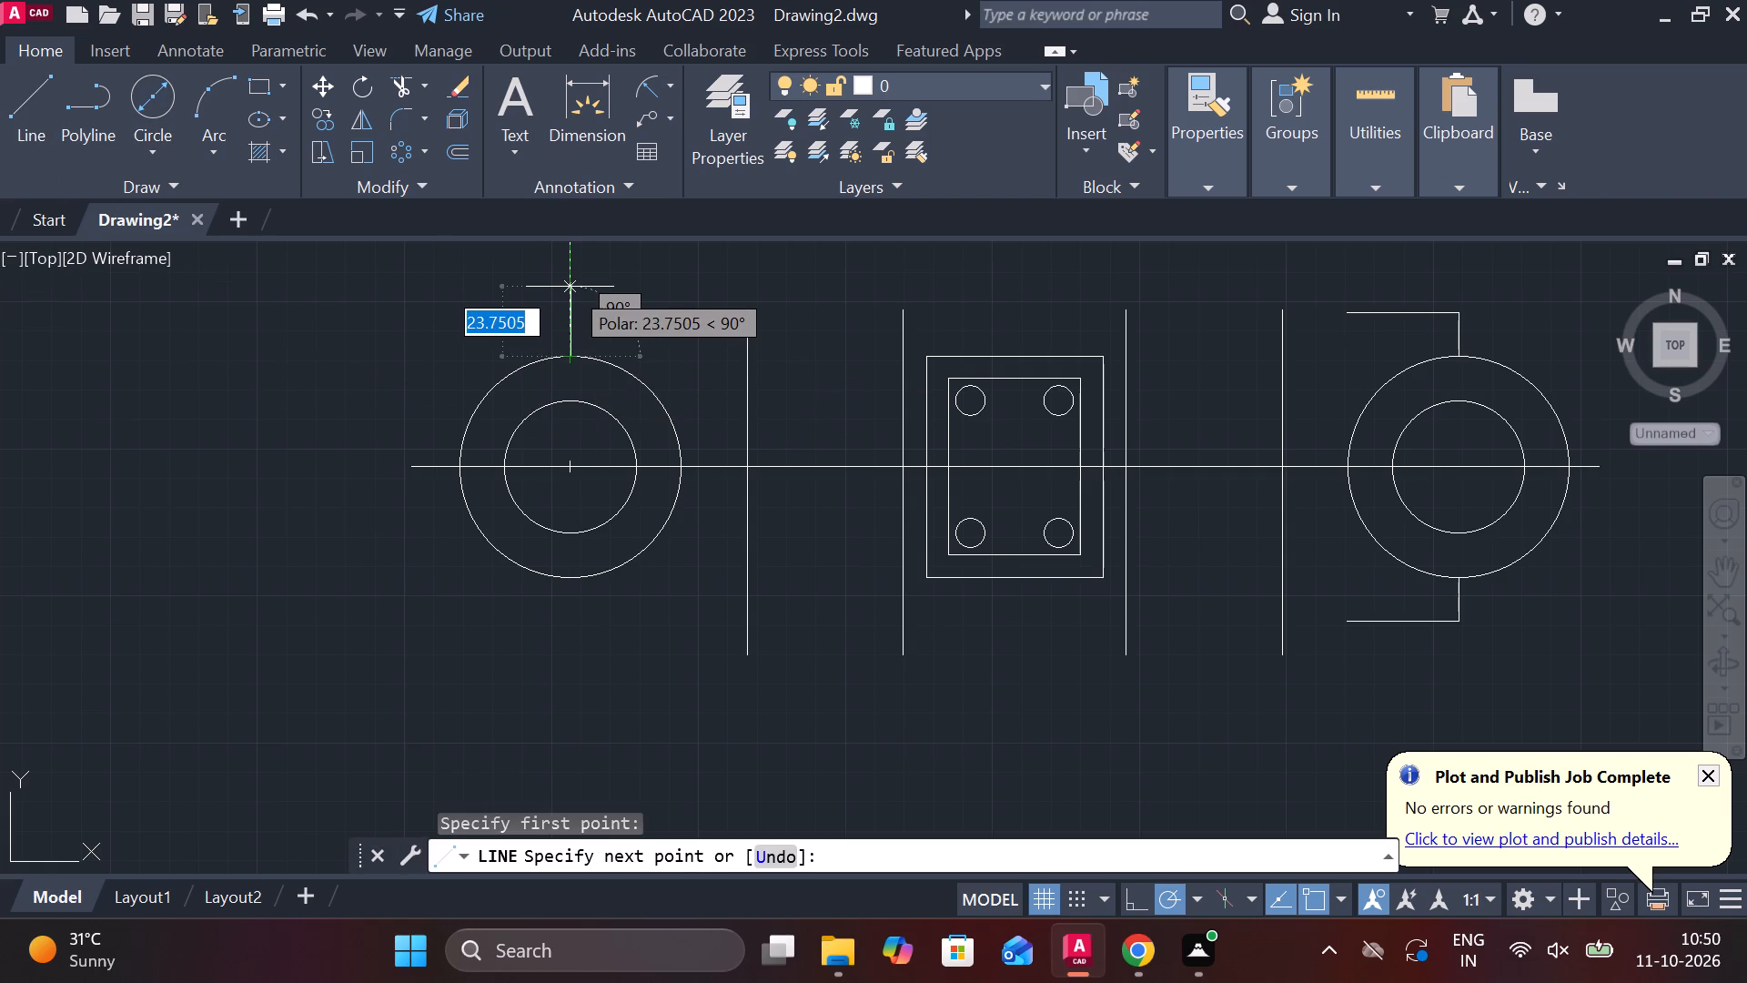
text(15)
key(Return)
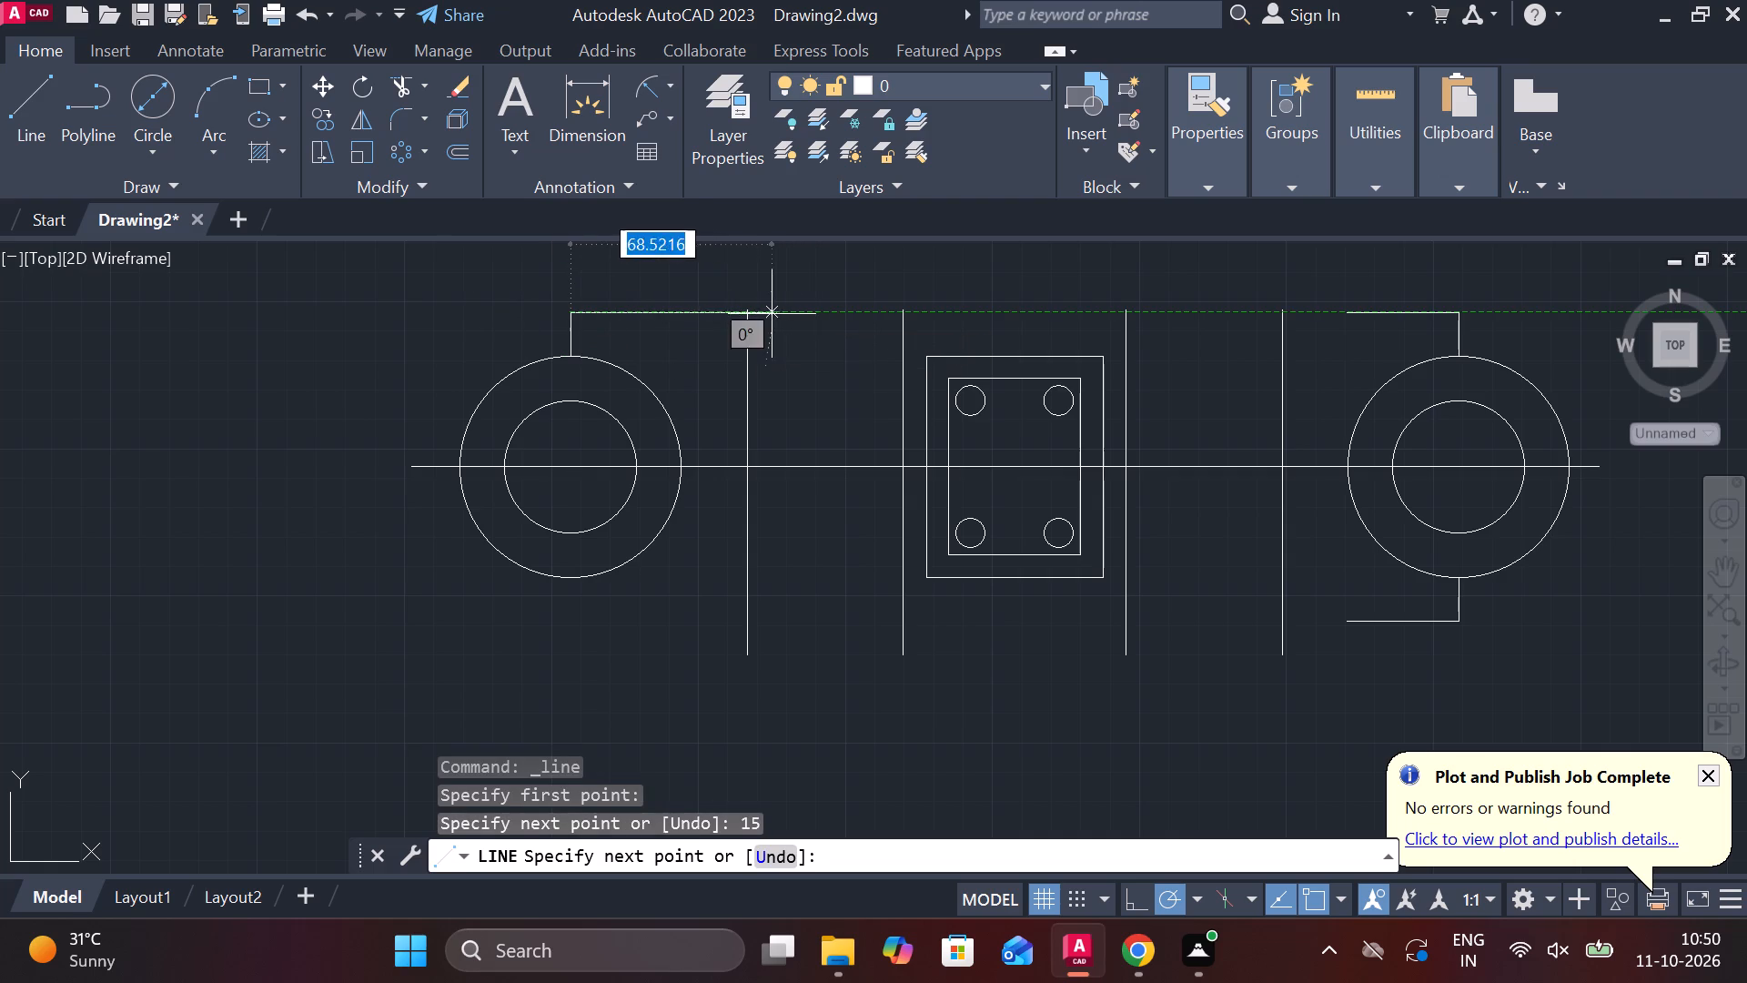
text(38)
key(Return)
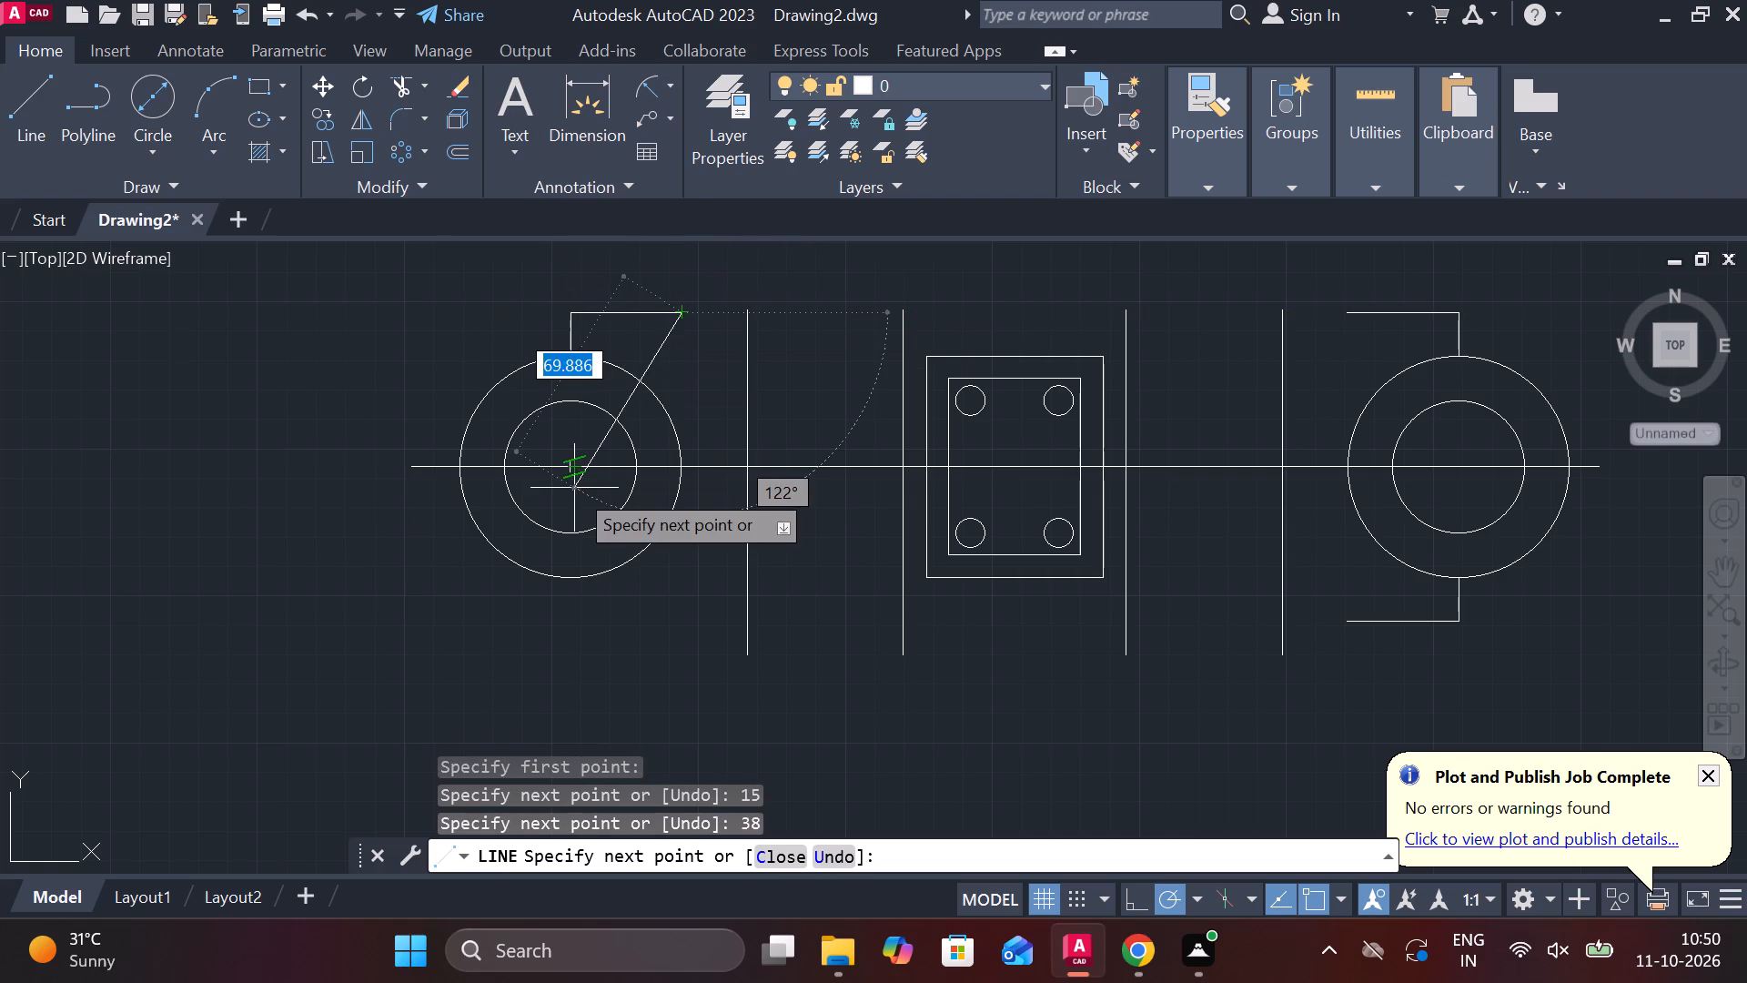
key(Escape)
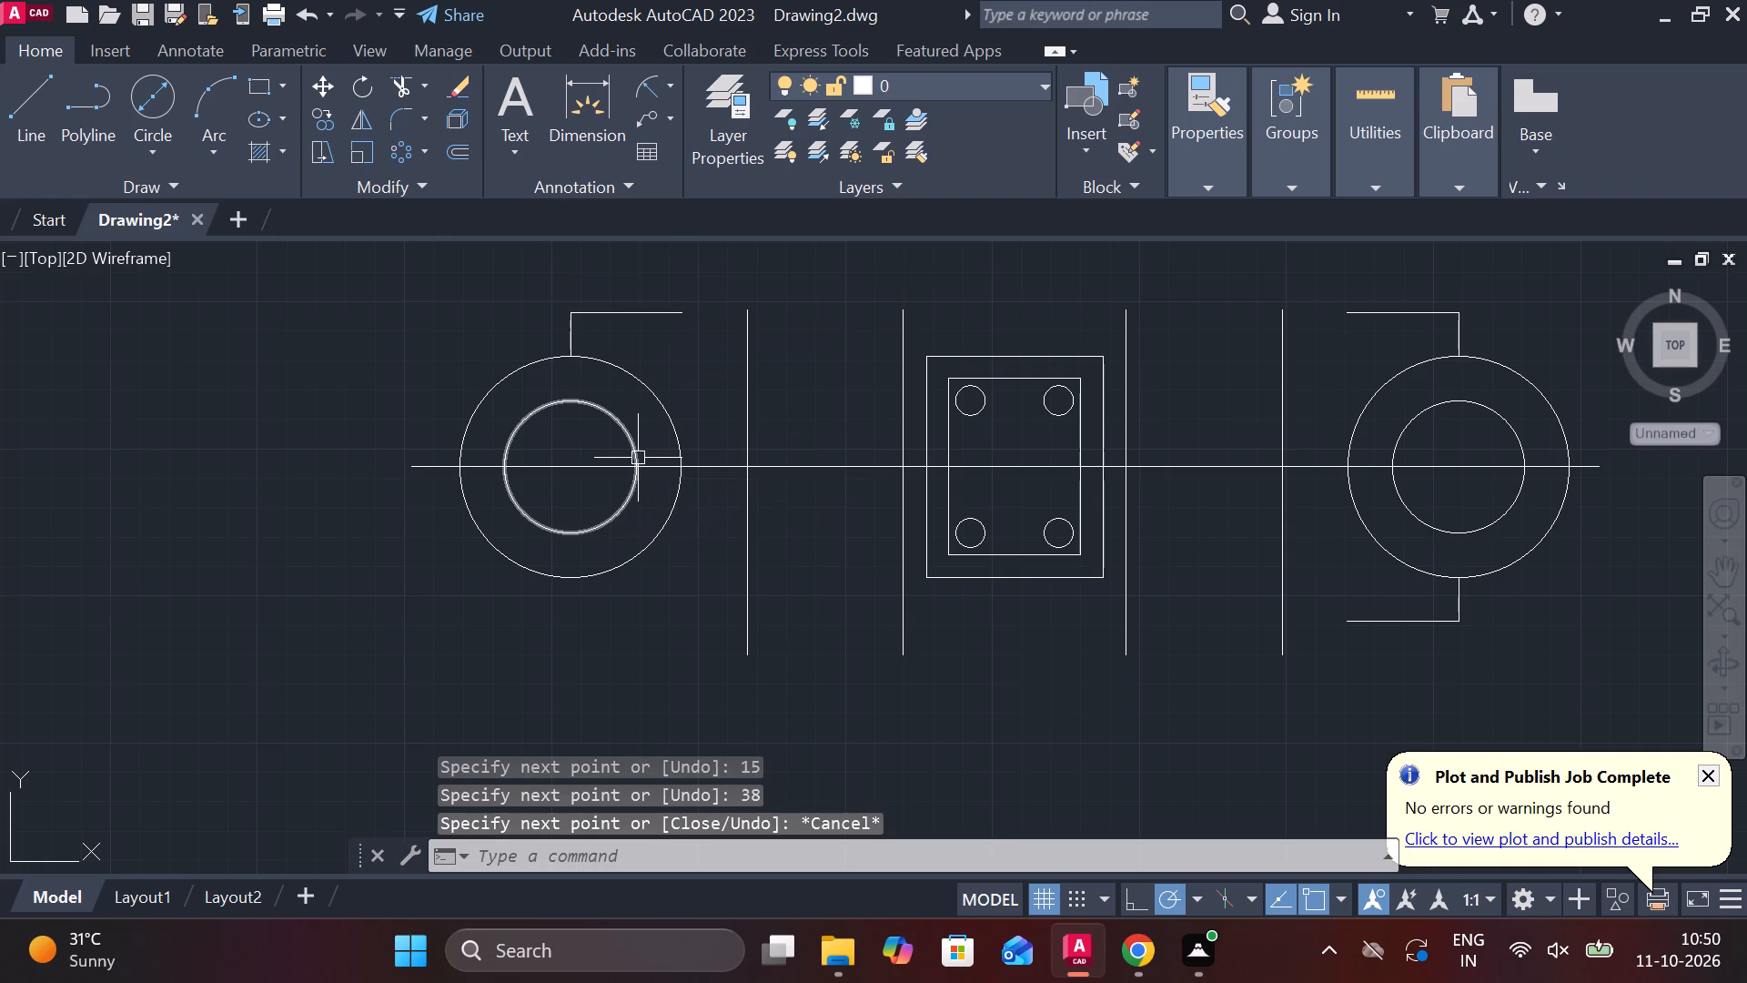
Draw a line 15 straight down from the bottom of the left-hand 75 diameter circle, continuing 38 to the right.
click(22, 128)
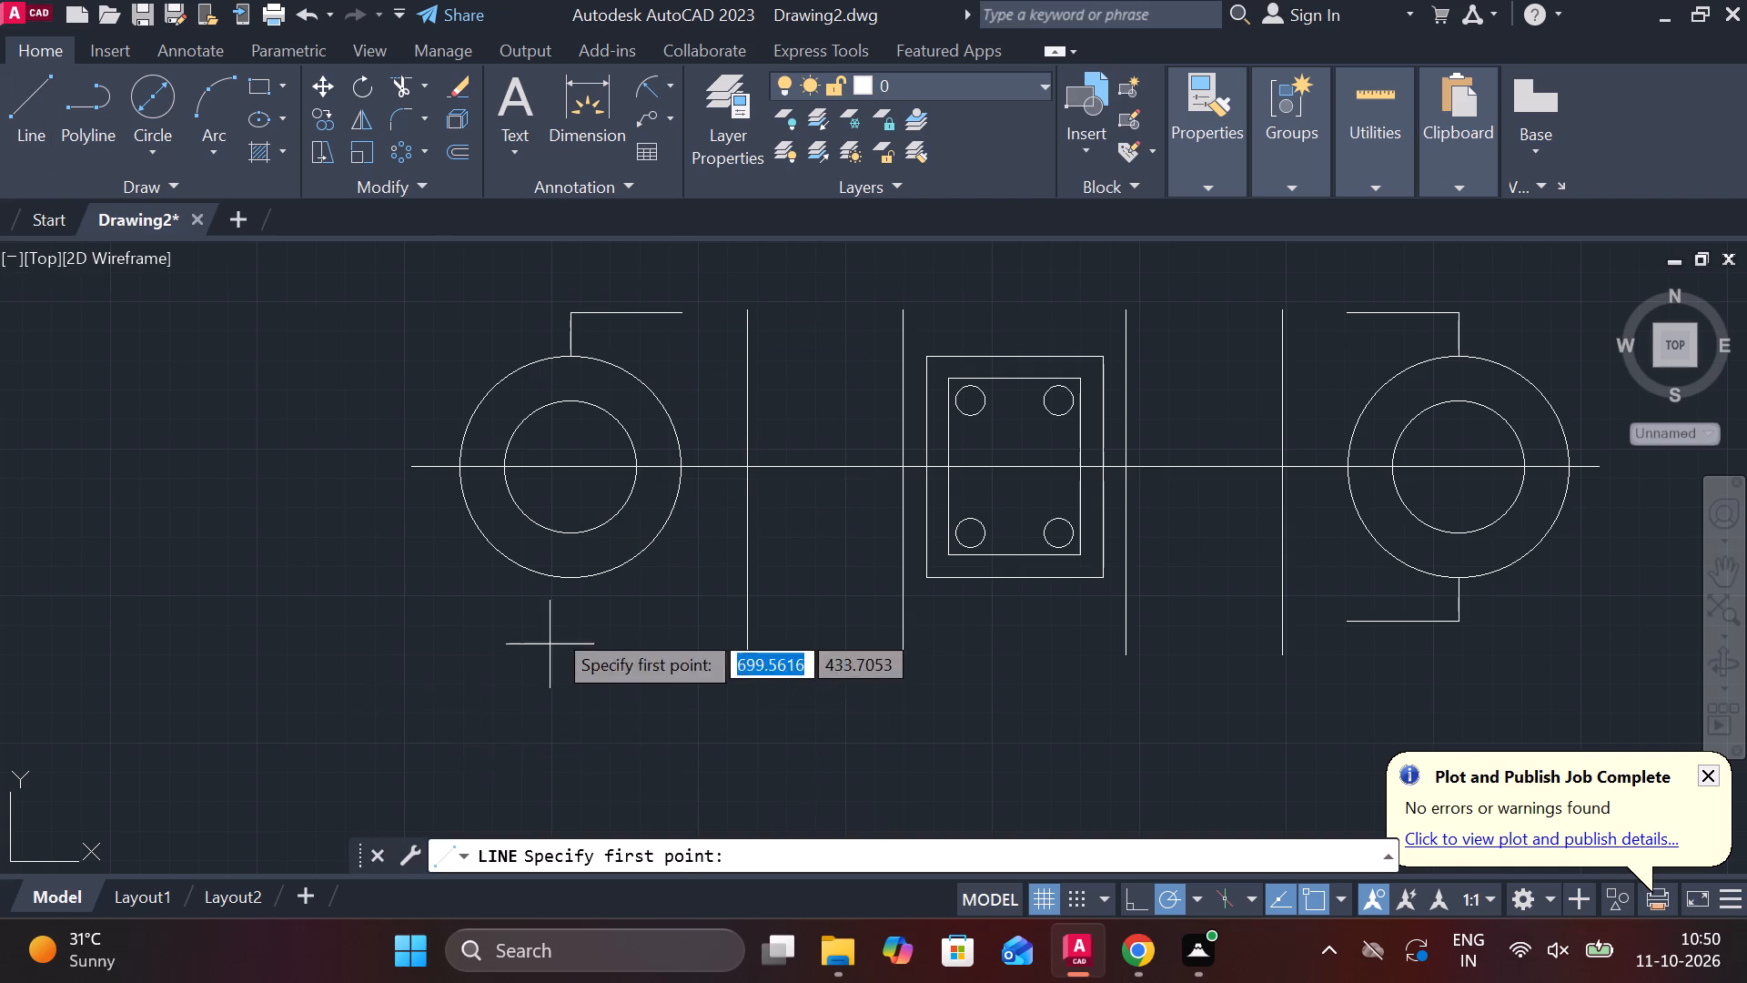
click(567, 580)
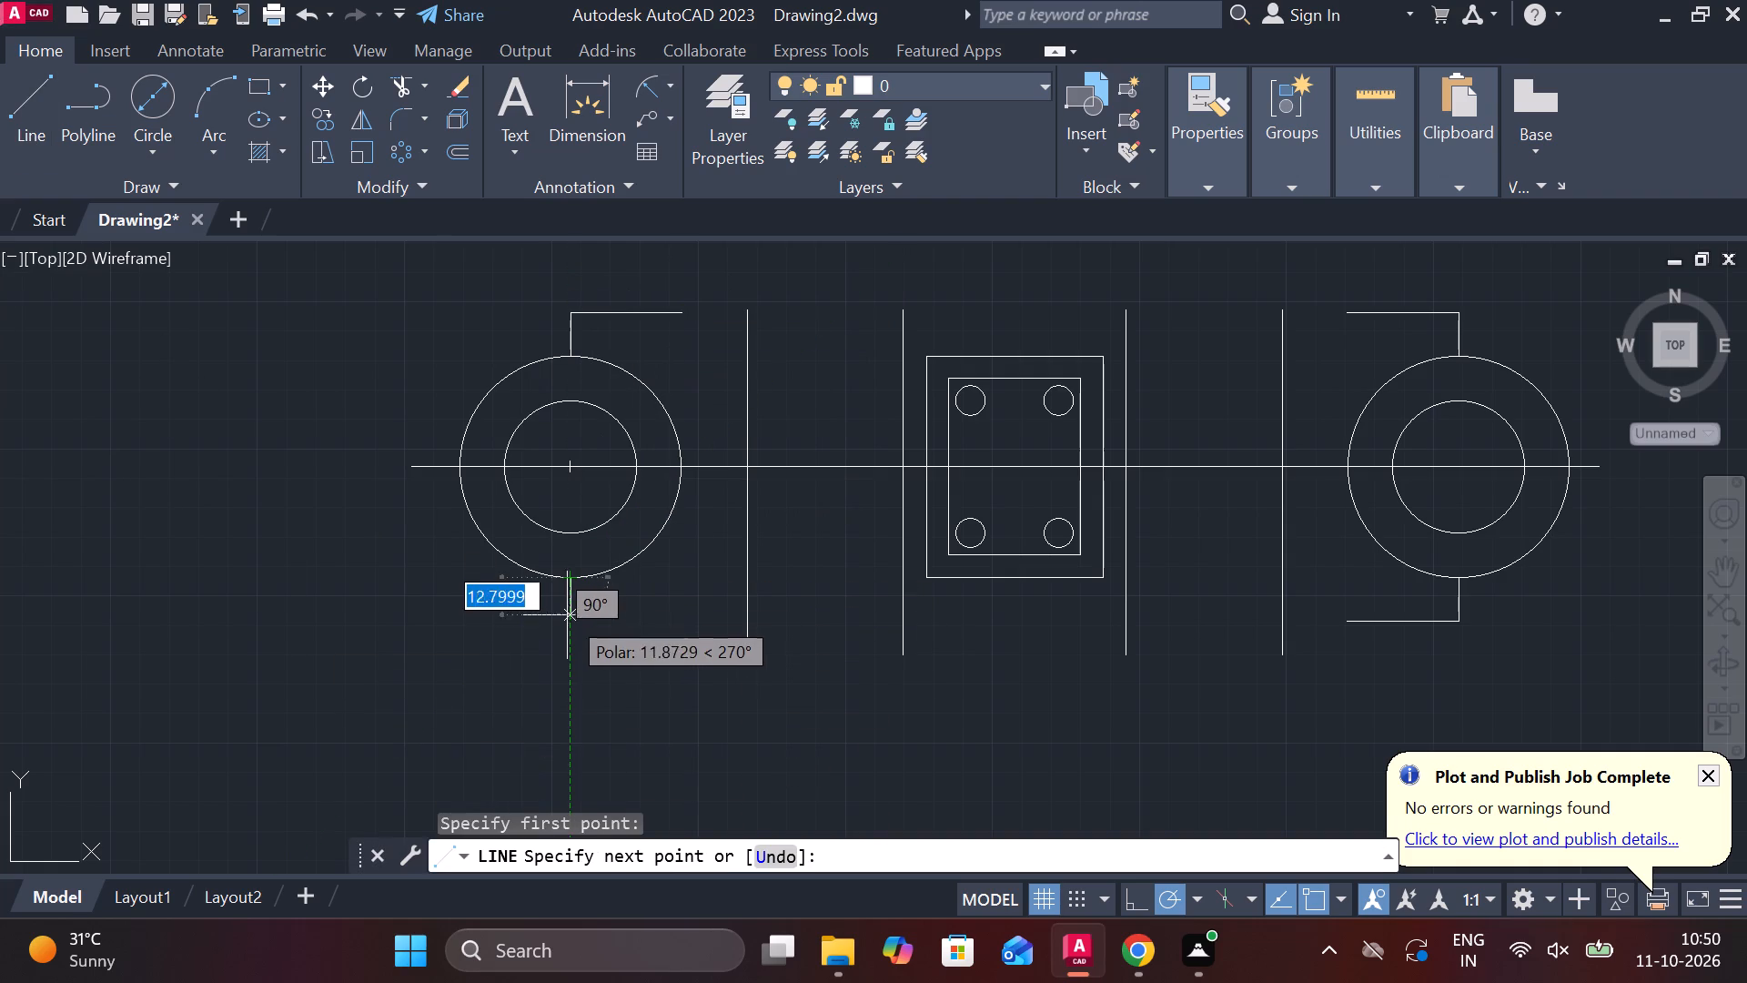
key(1)
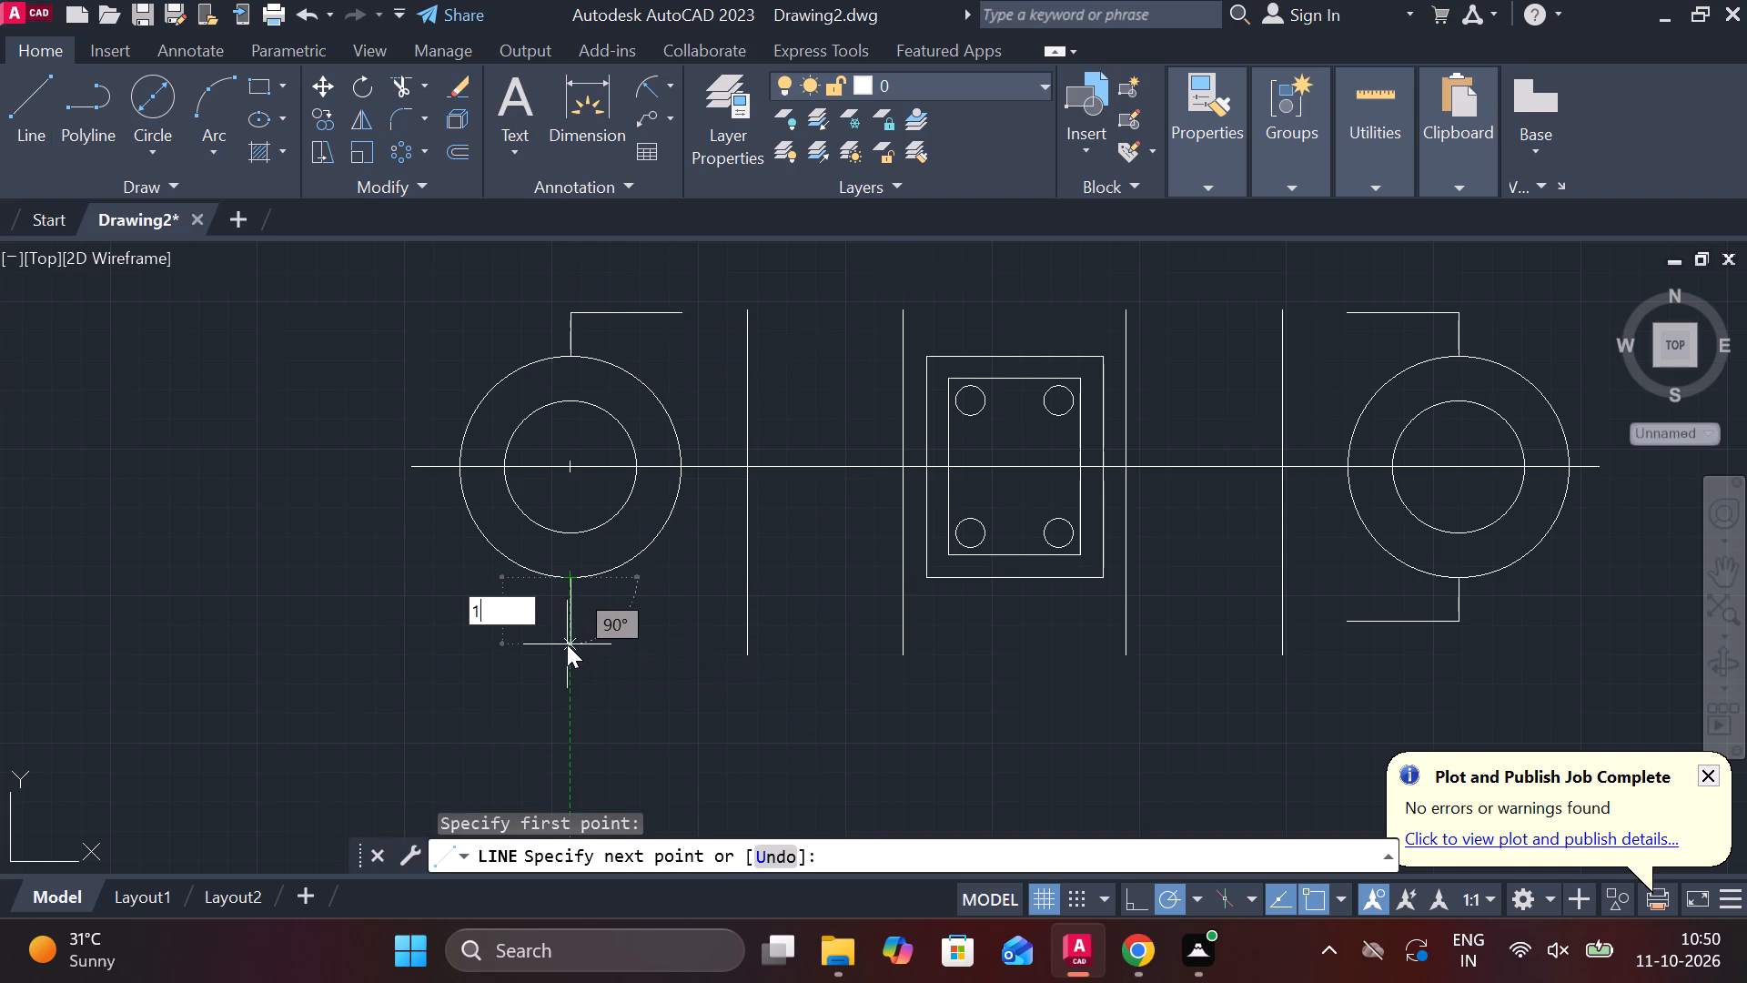
key(5)
key(Return)
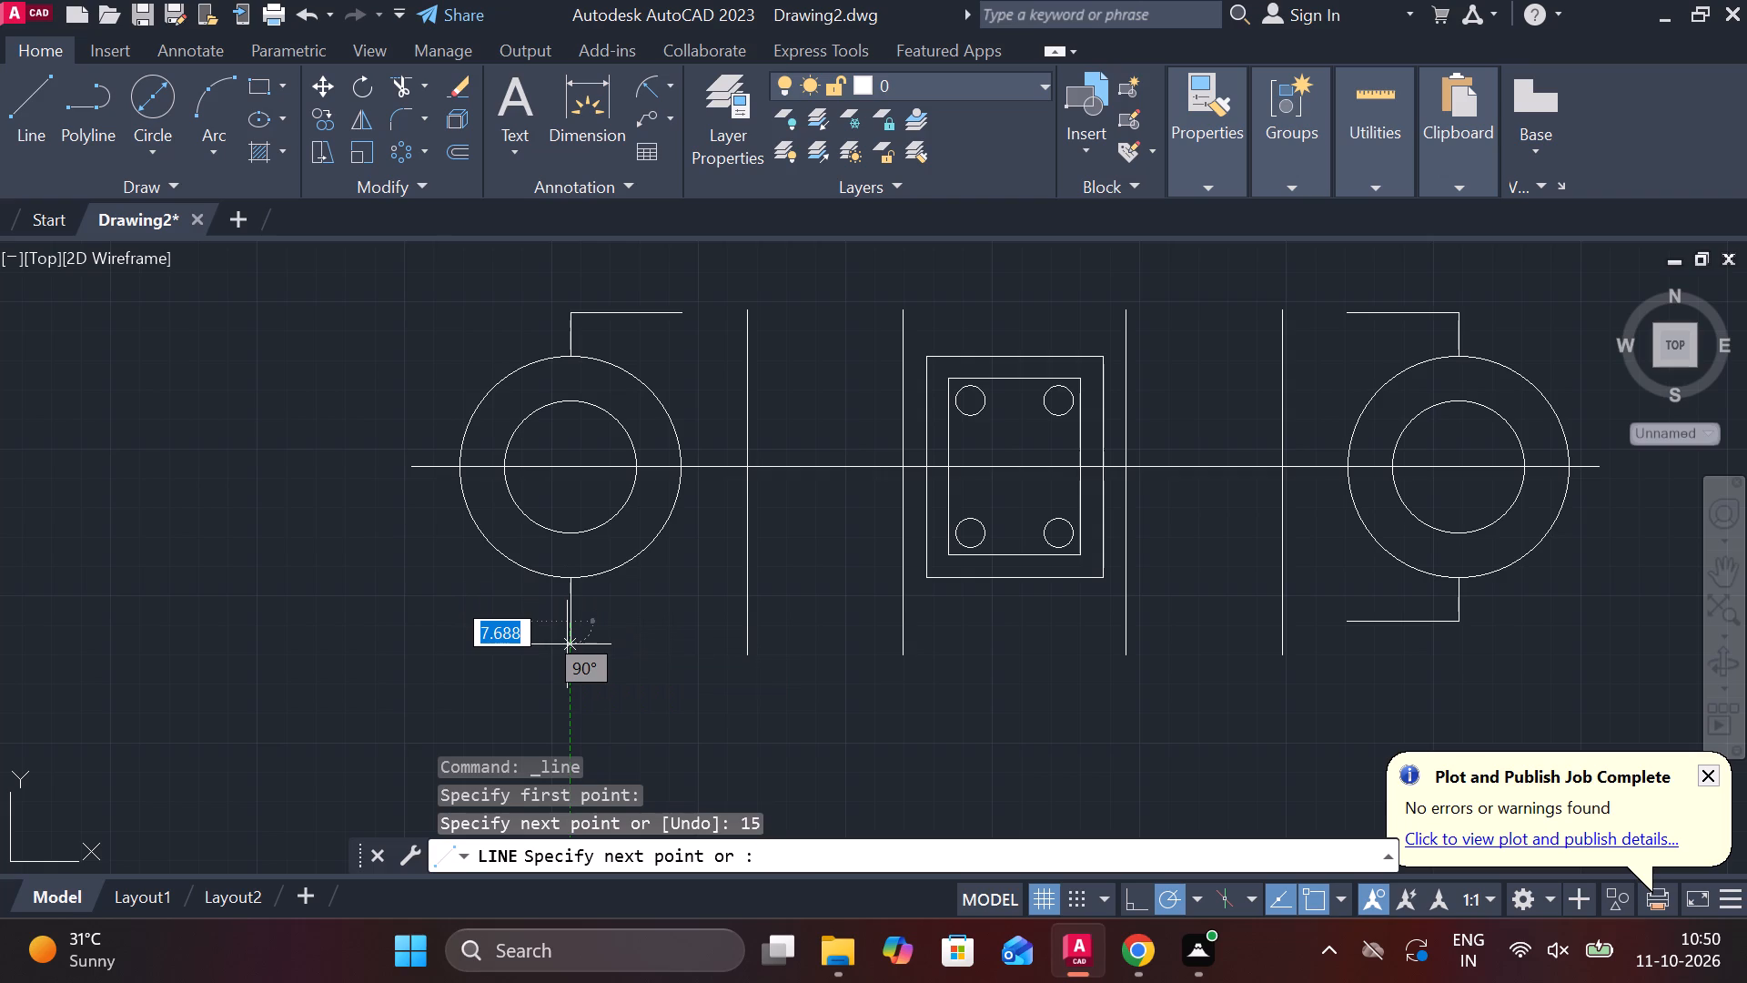
key(3)
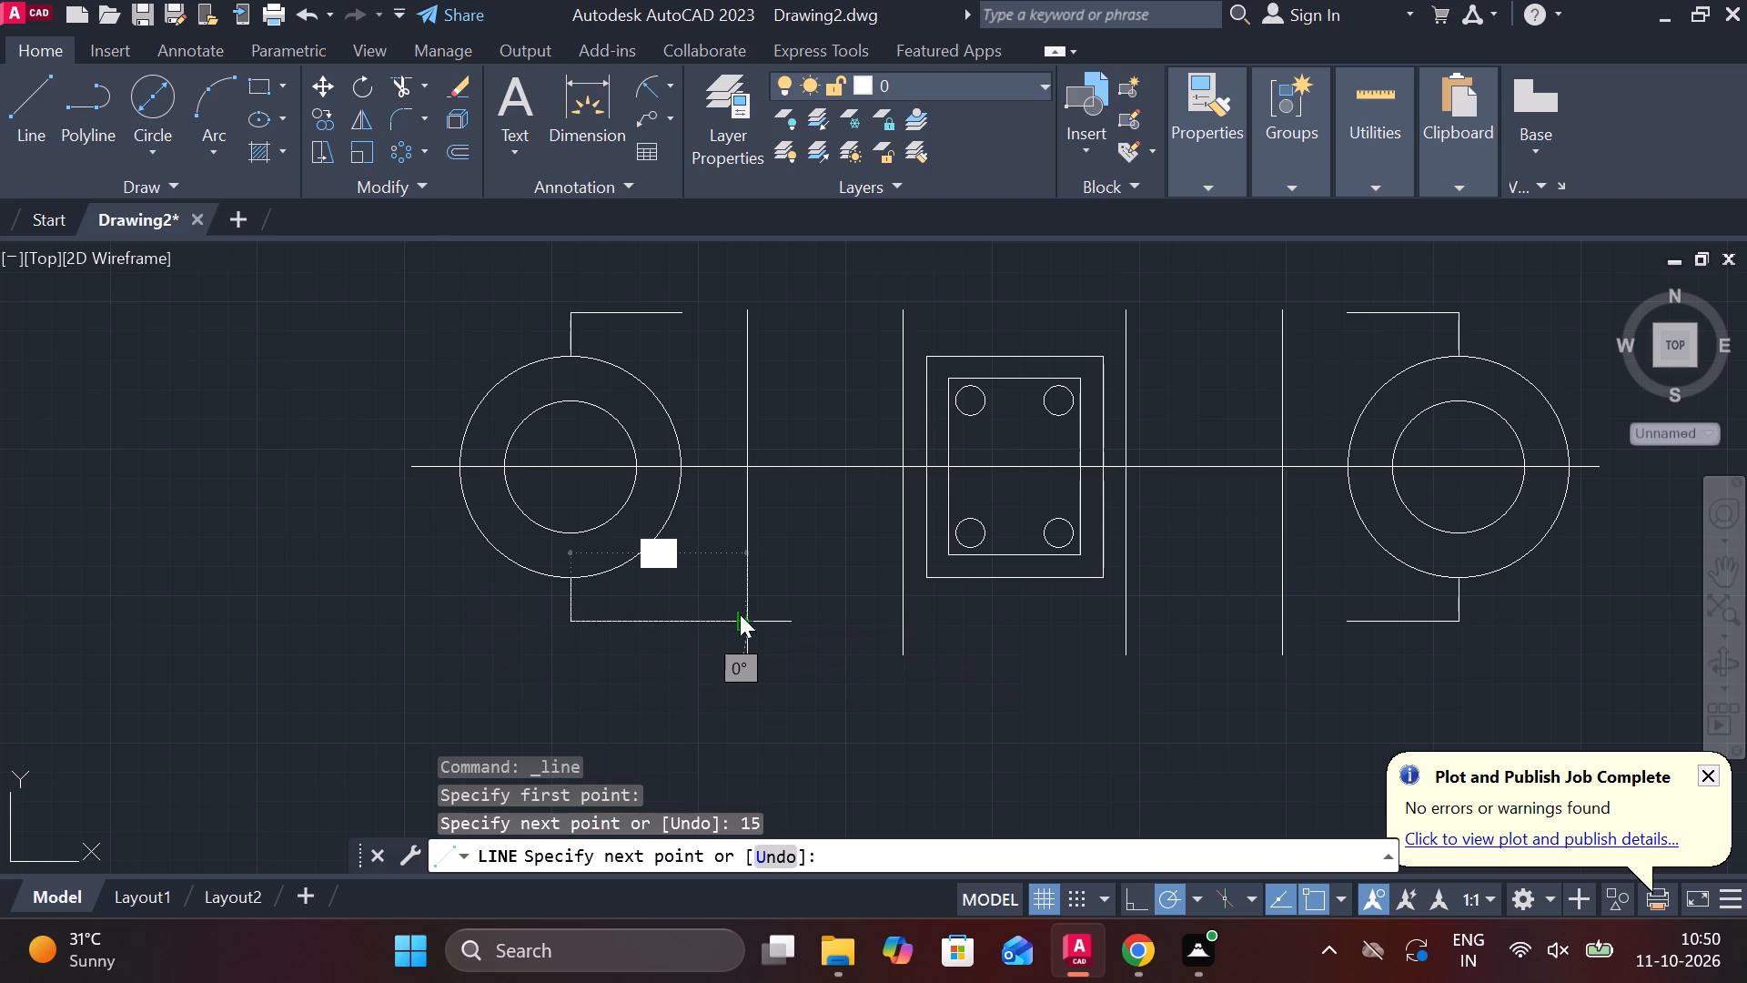
key(8)
key(Return)
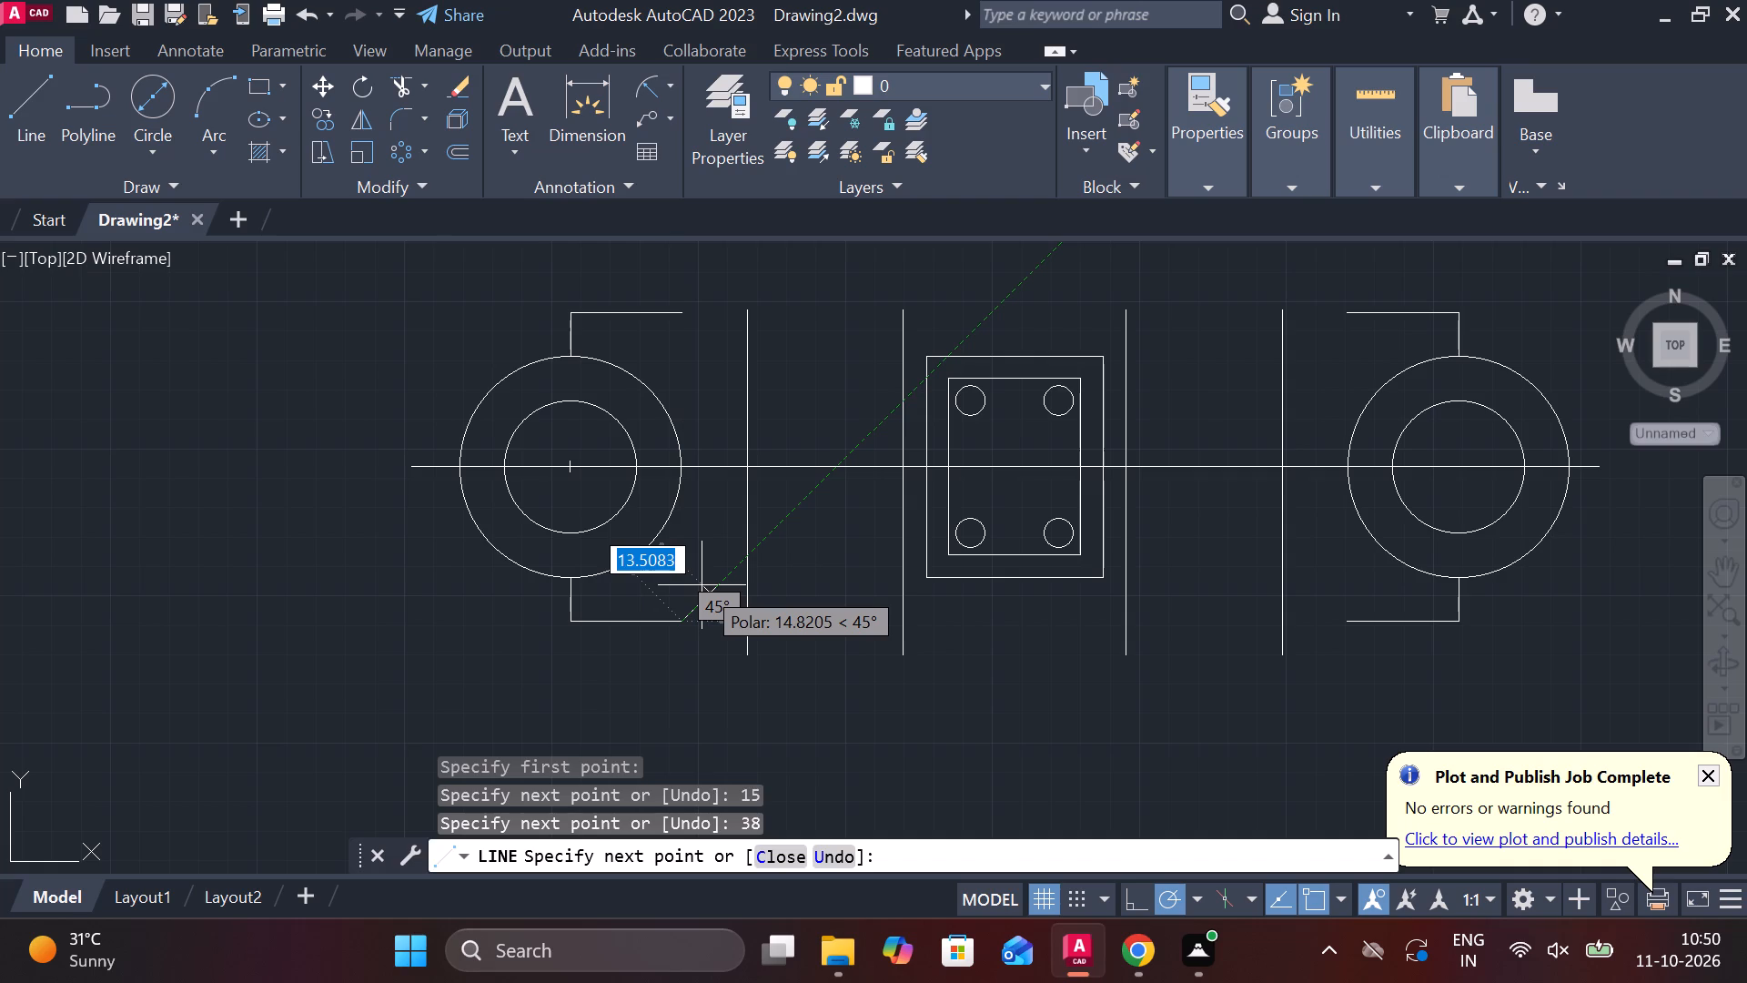
key(Escape)
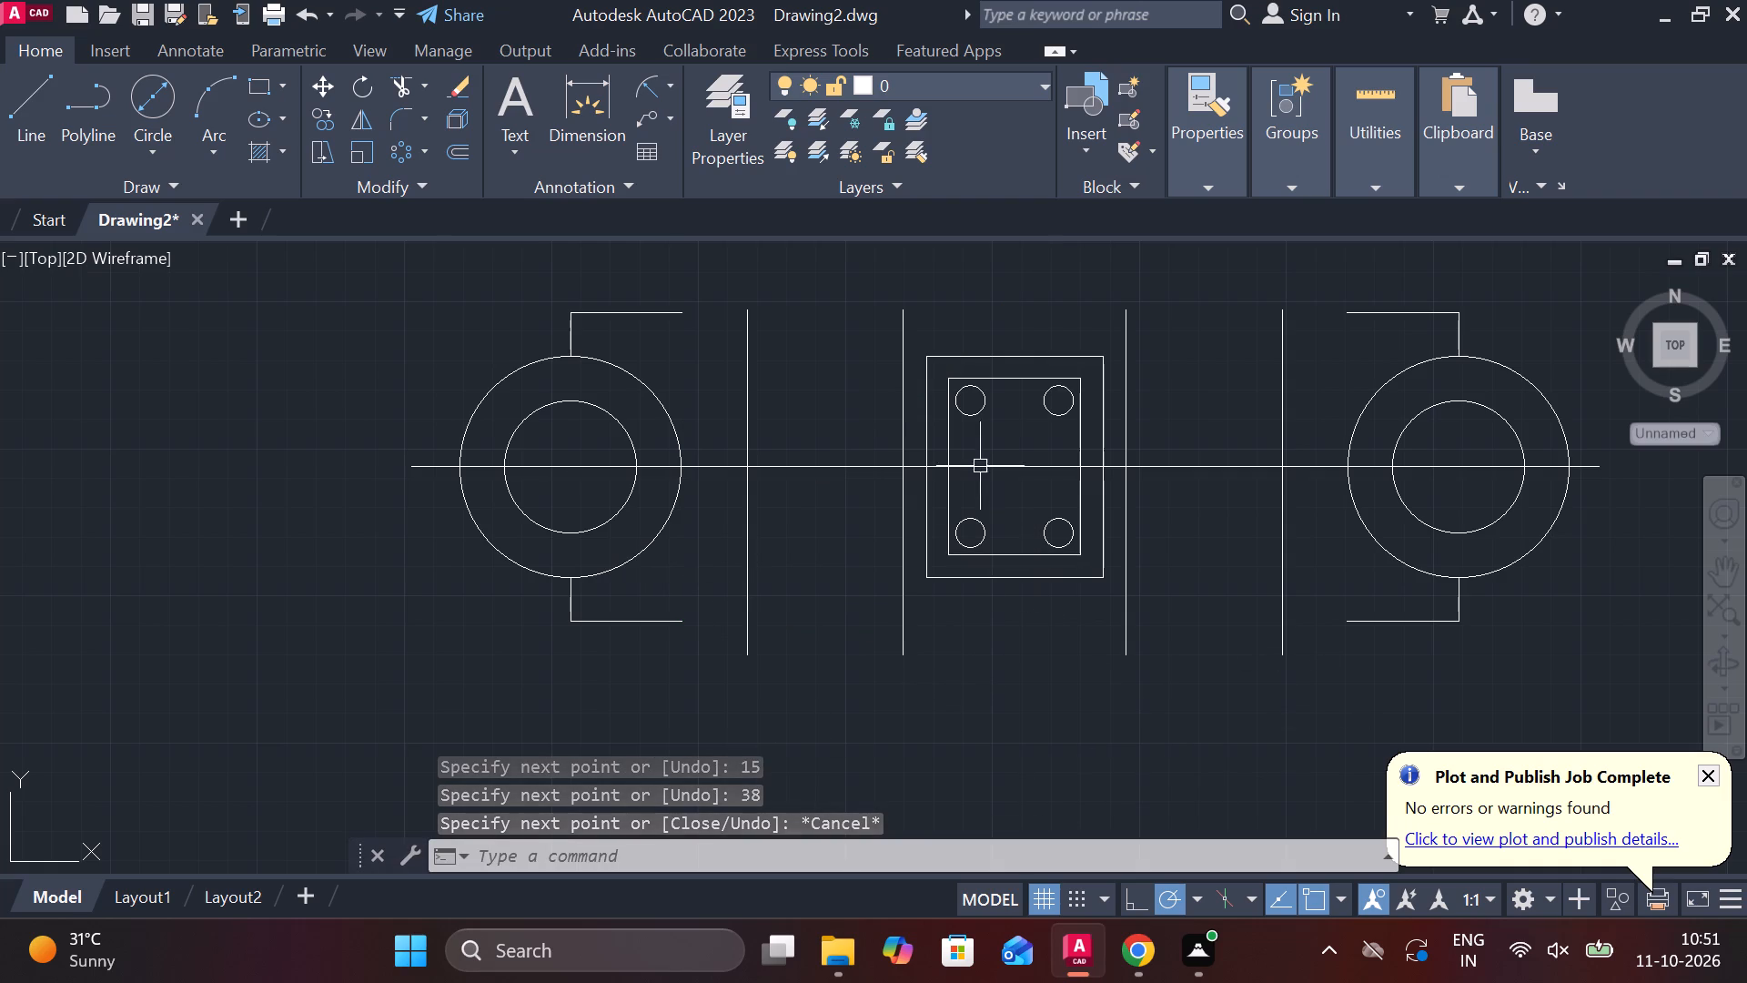
Fillet the upper-left corner of the central plate's inner rectangle with a radius of 8.
click(411, 116)
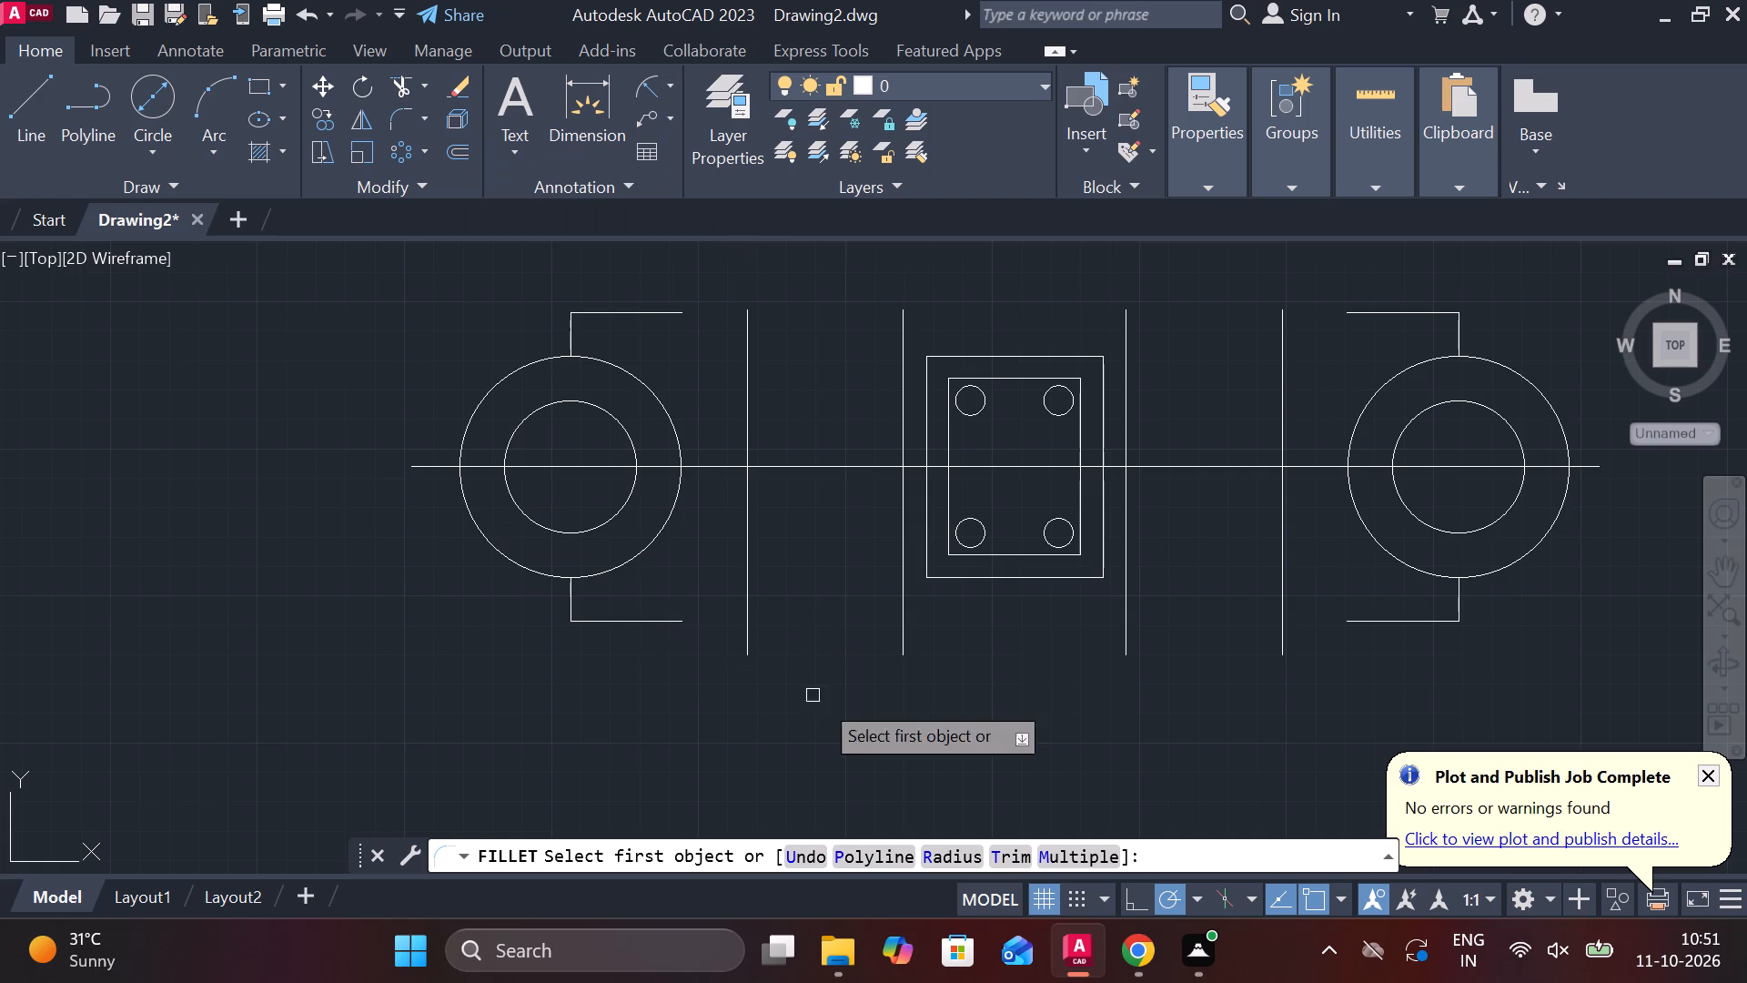
click(954, 866)
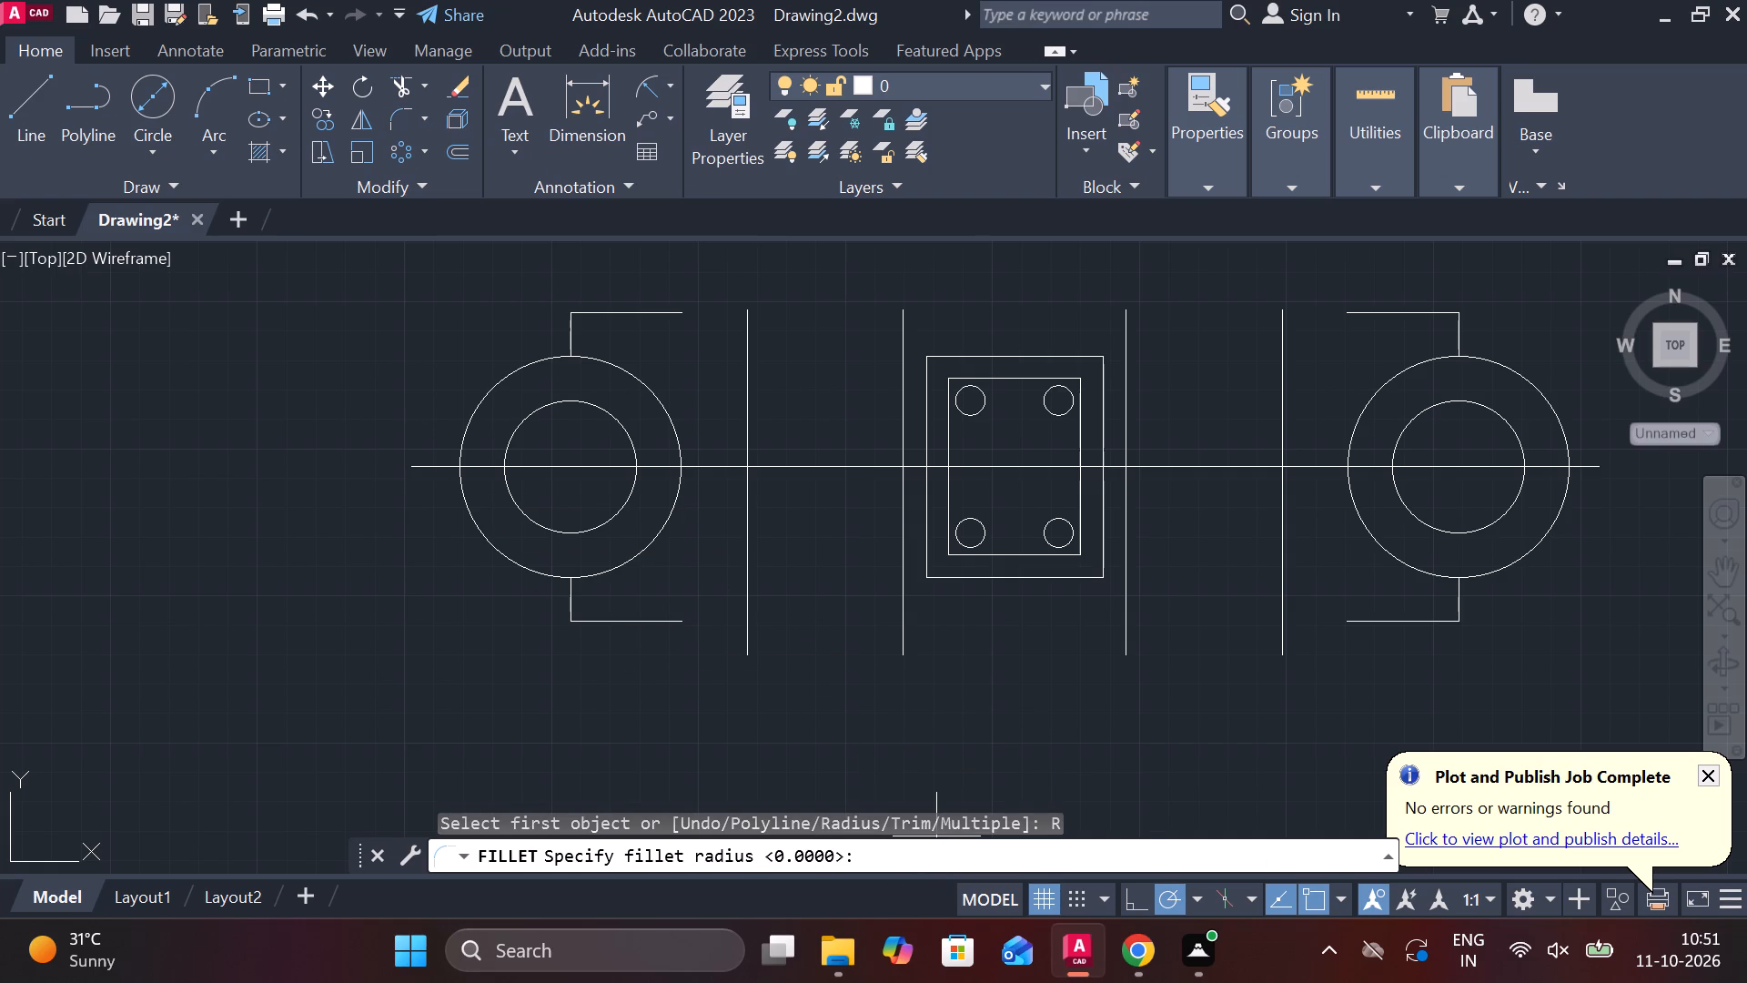
key(8)
key(Return)
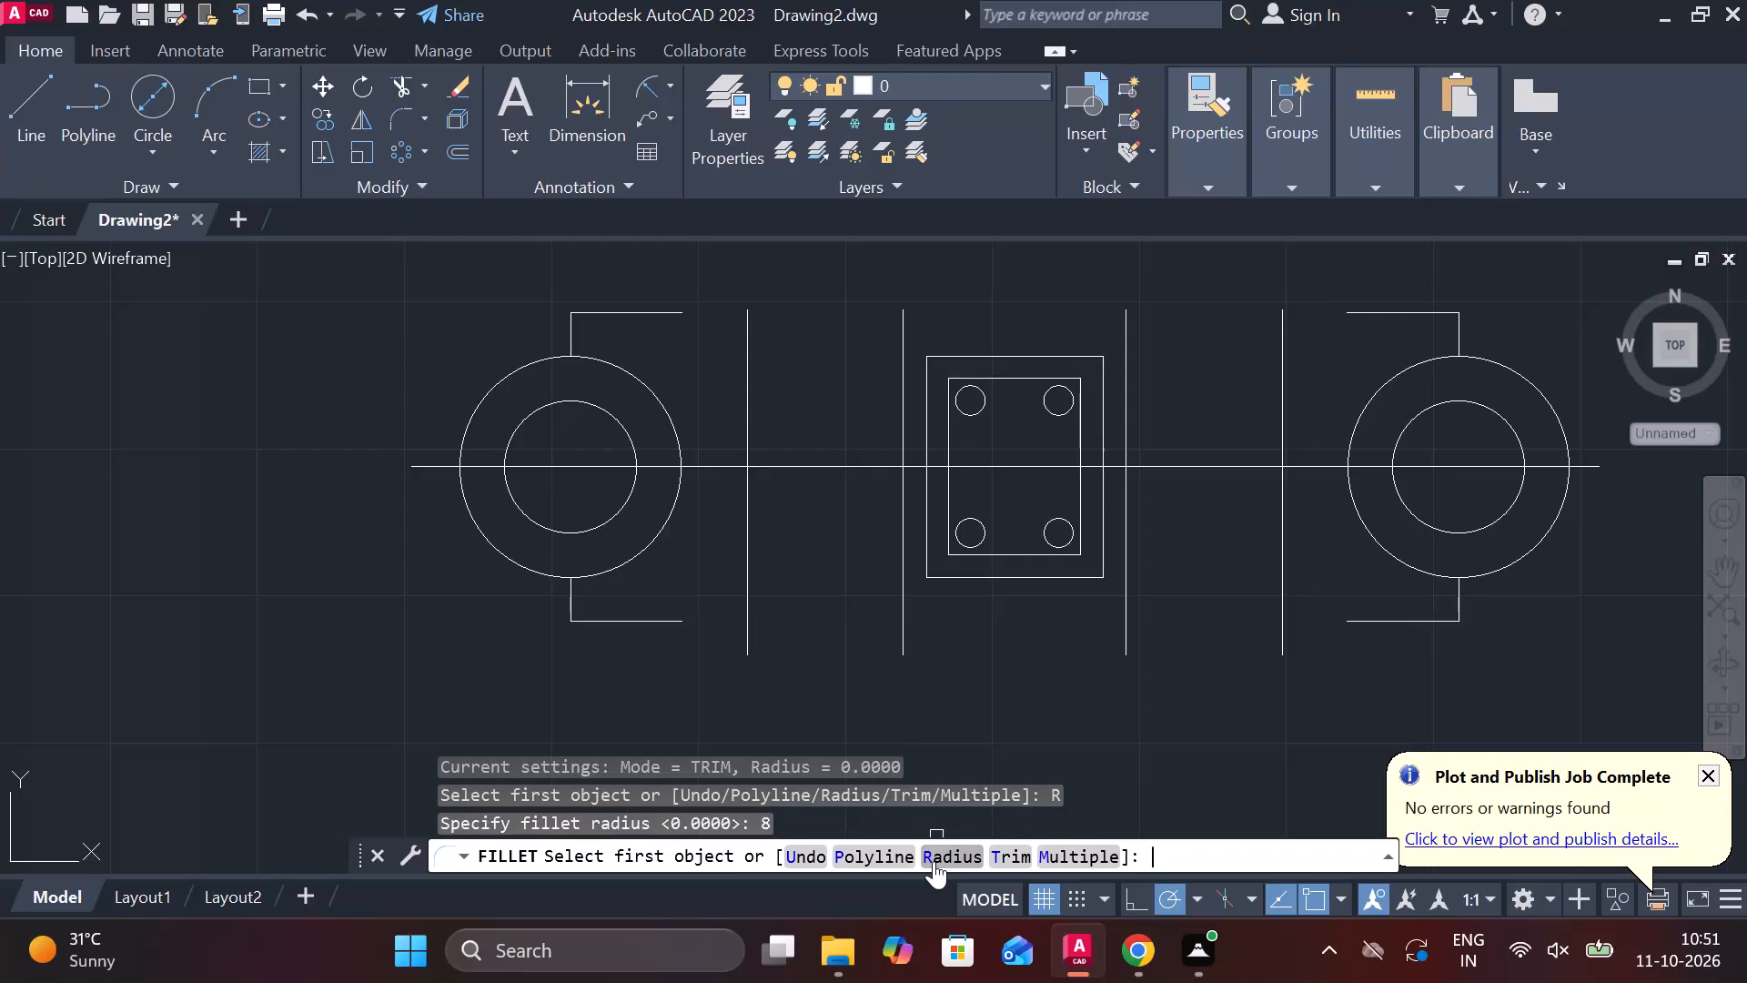
scroll(963, 433, up, 3)
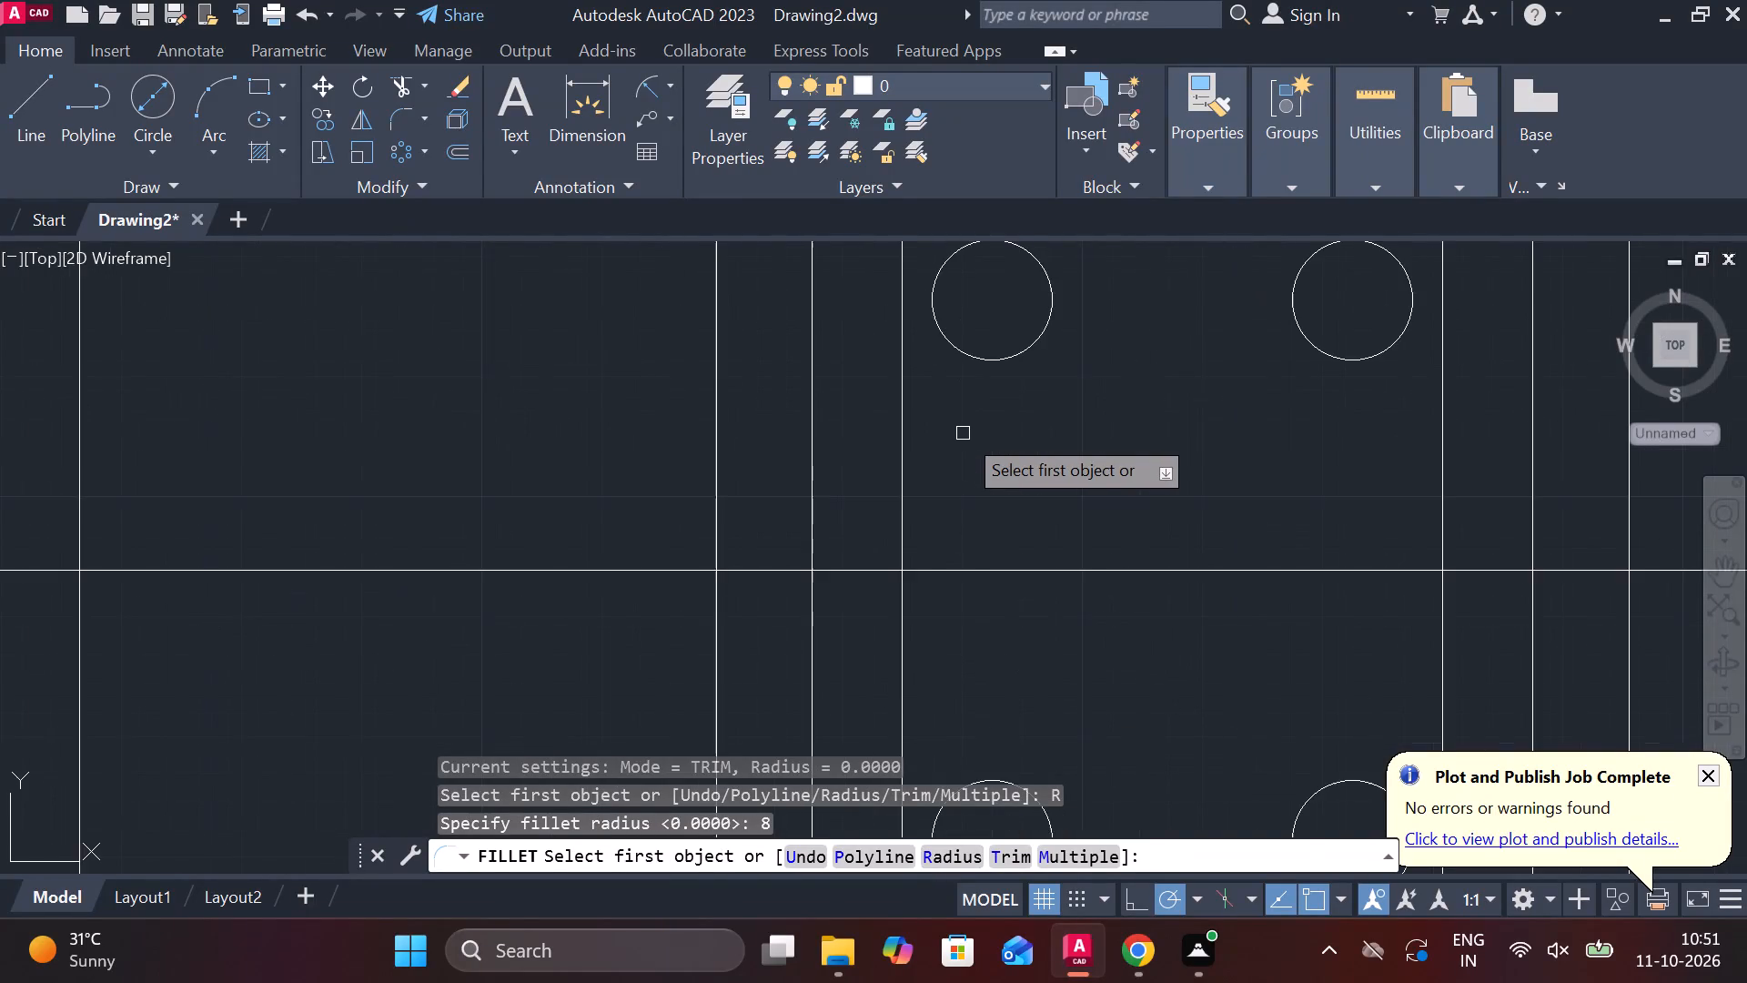
scroll(963, 433, down, 1)
click(921, 323)
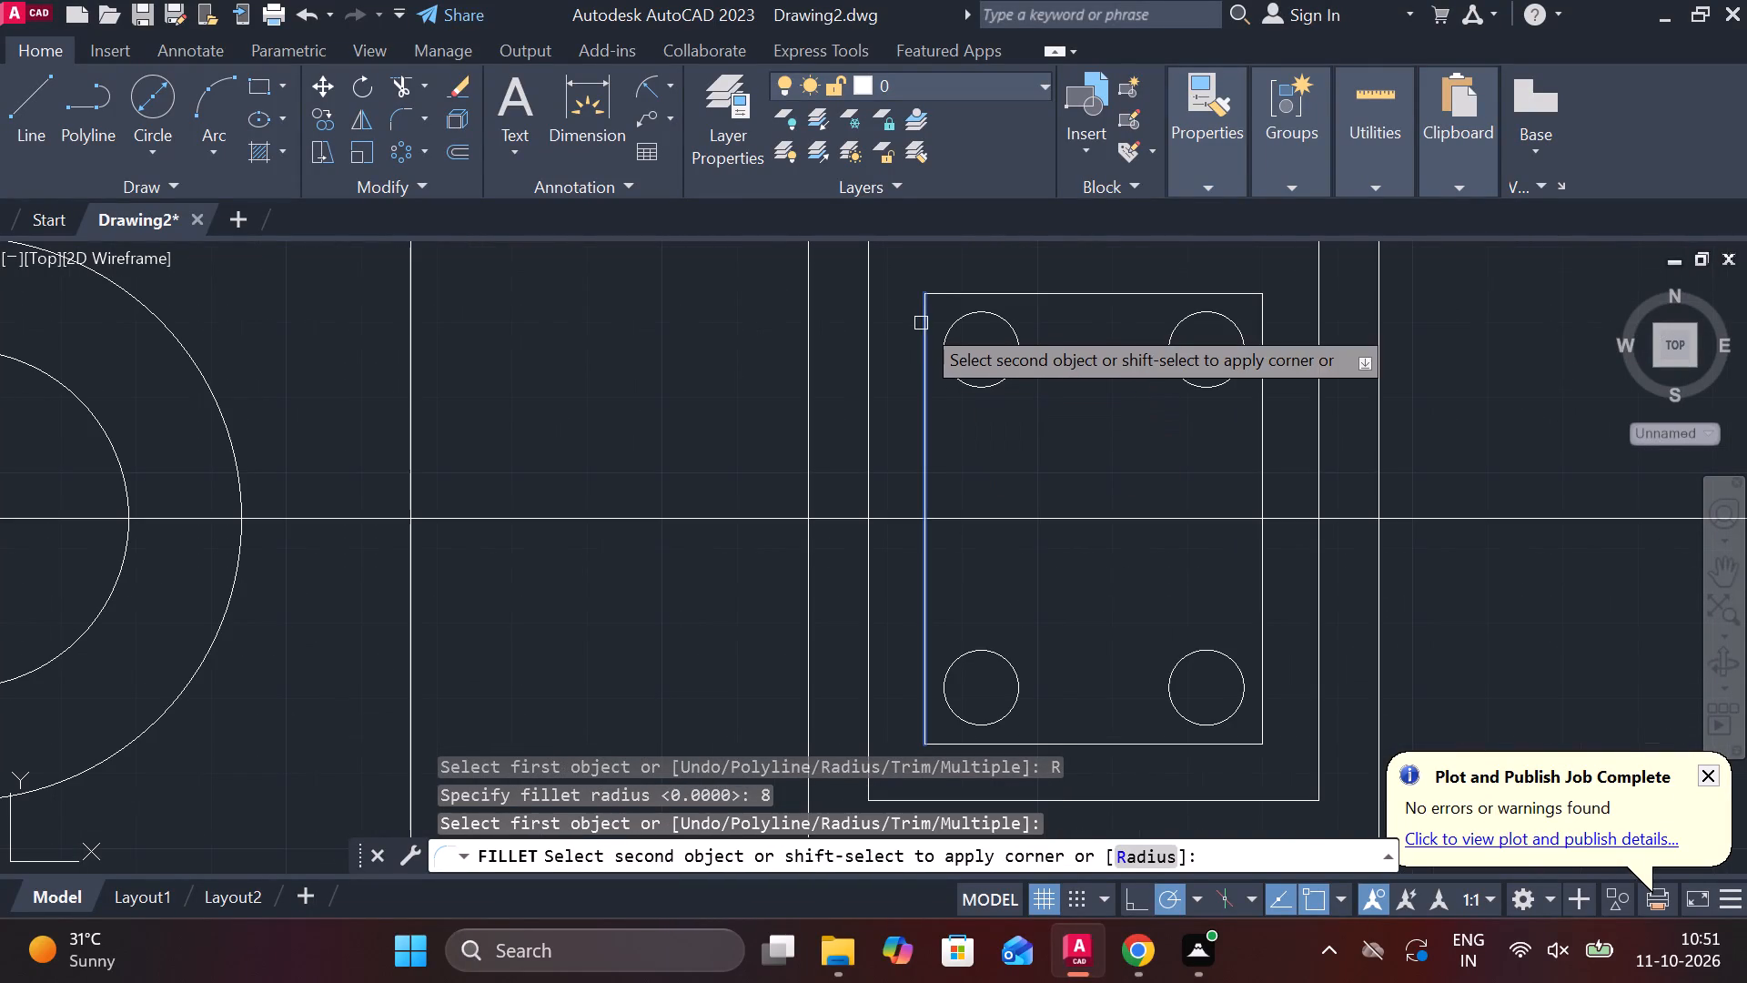
click(956, 296)
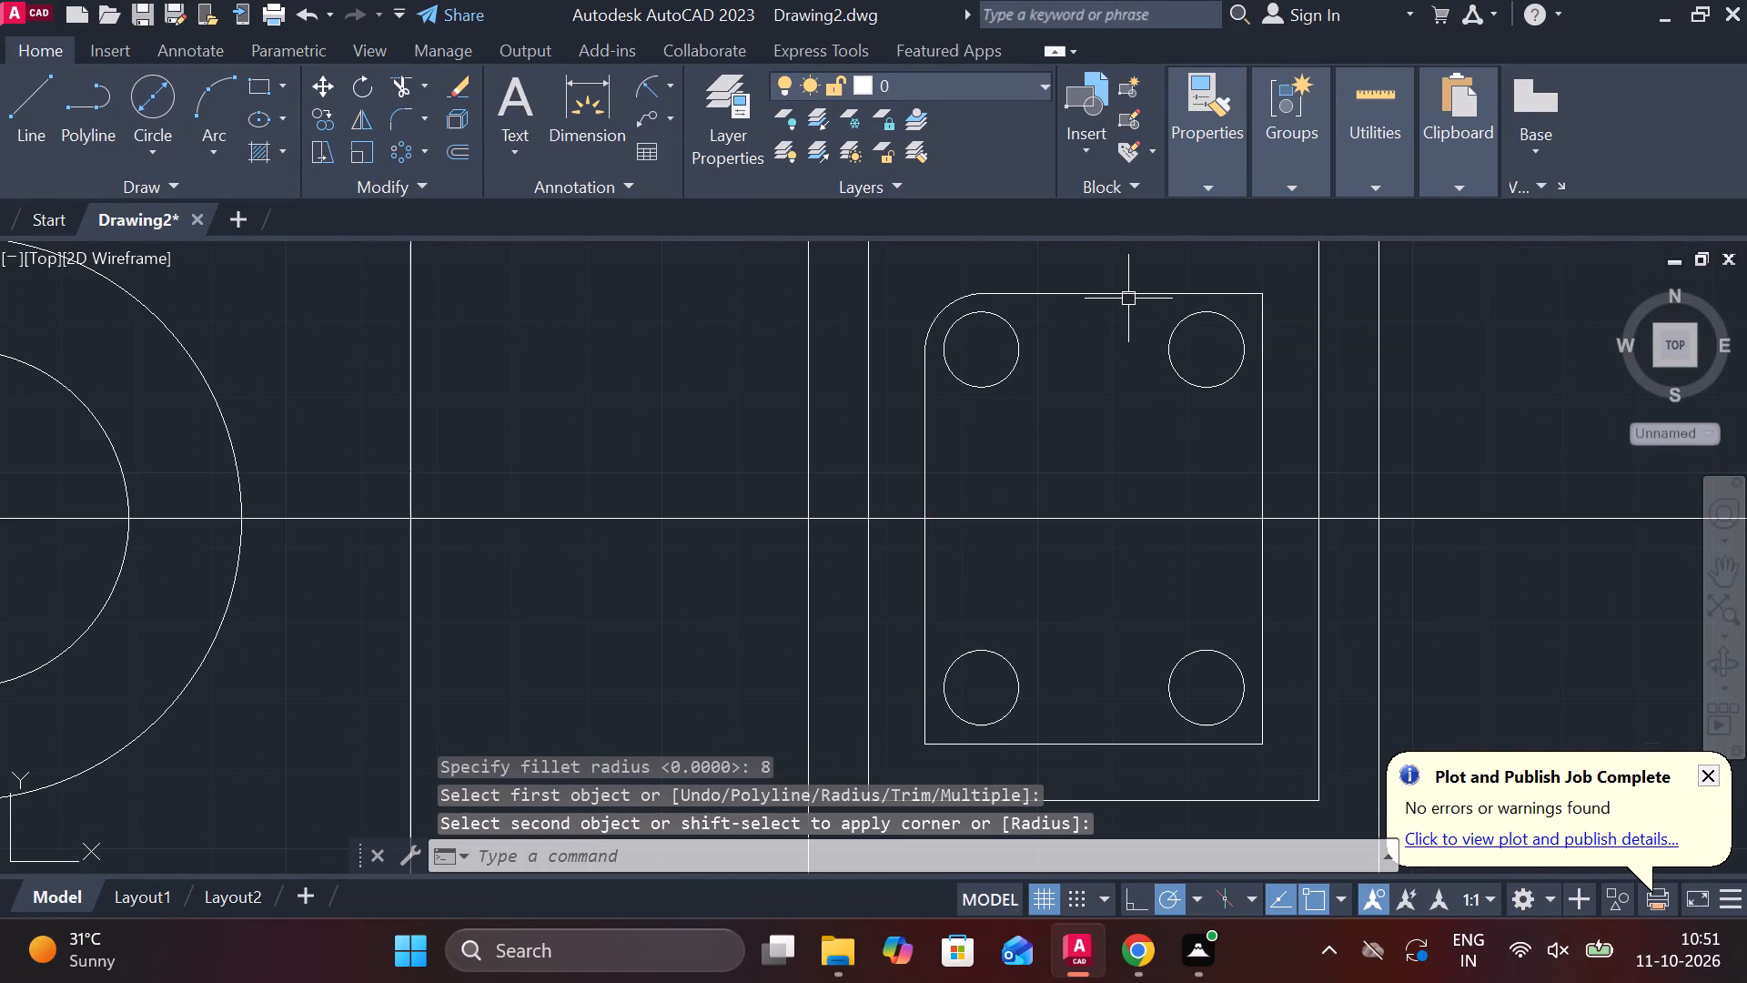
Fillet the remaining three corners of the central plate's inner rectangle with the same radius of 8.
click(1224, 295)
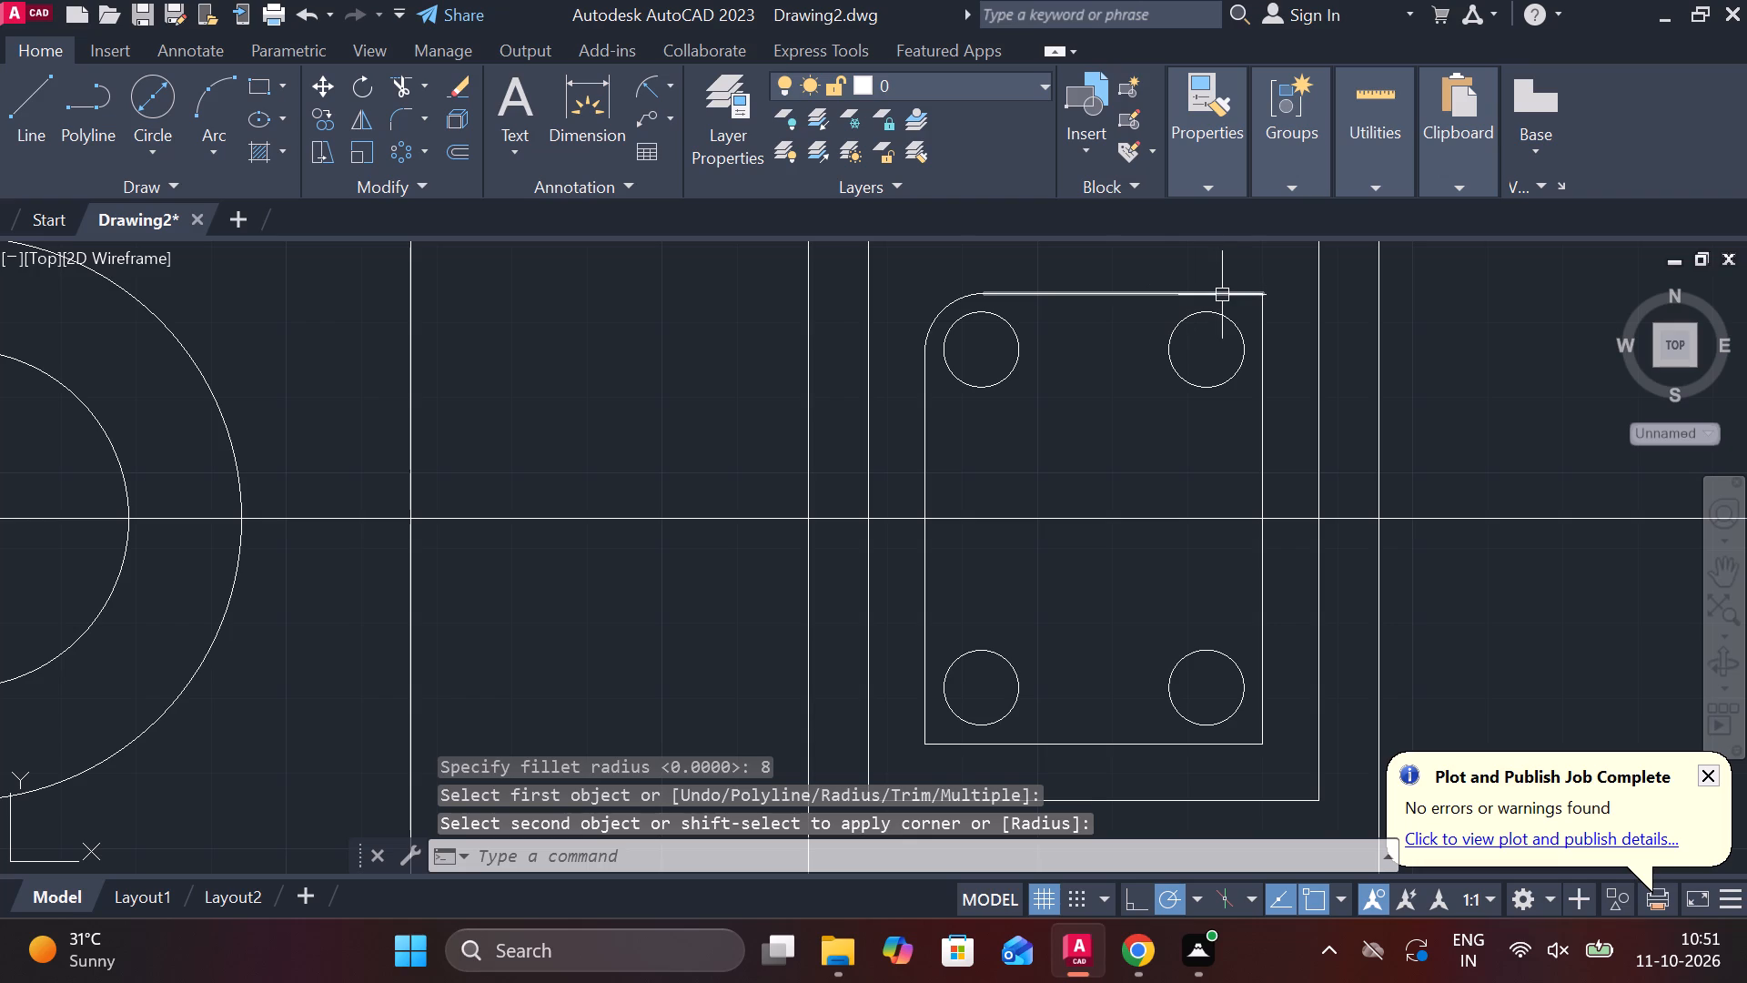
key(Escape)
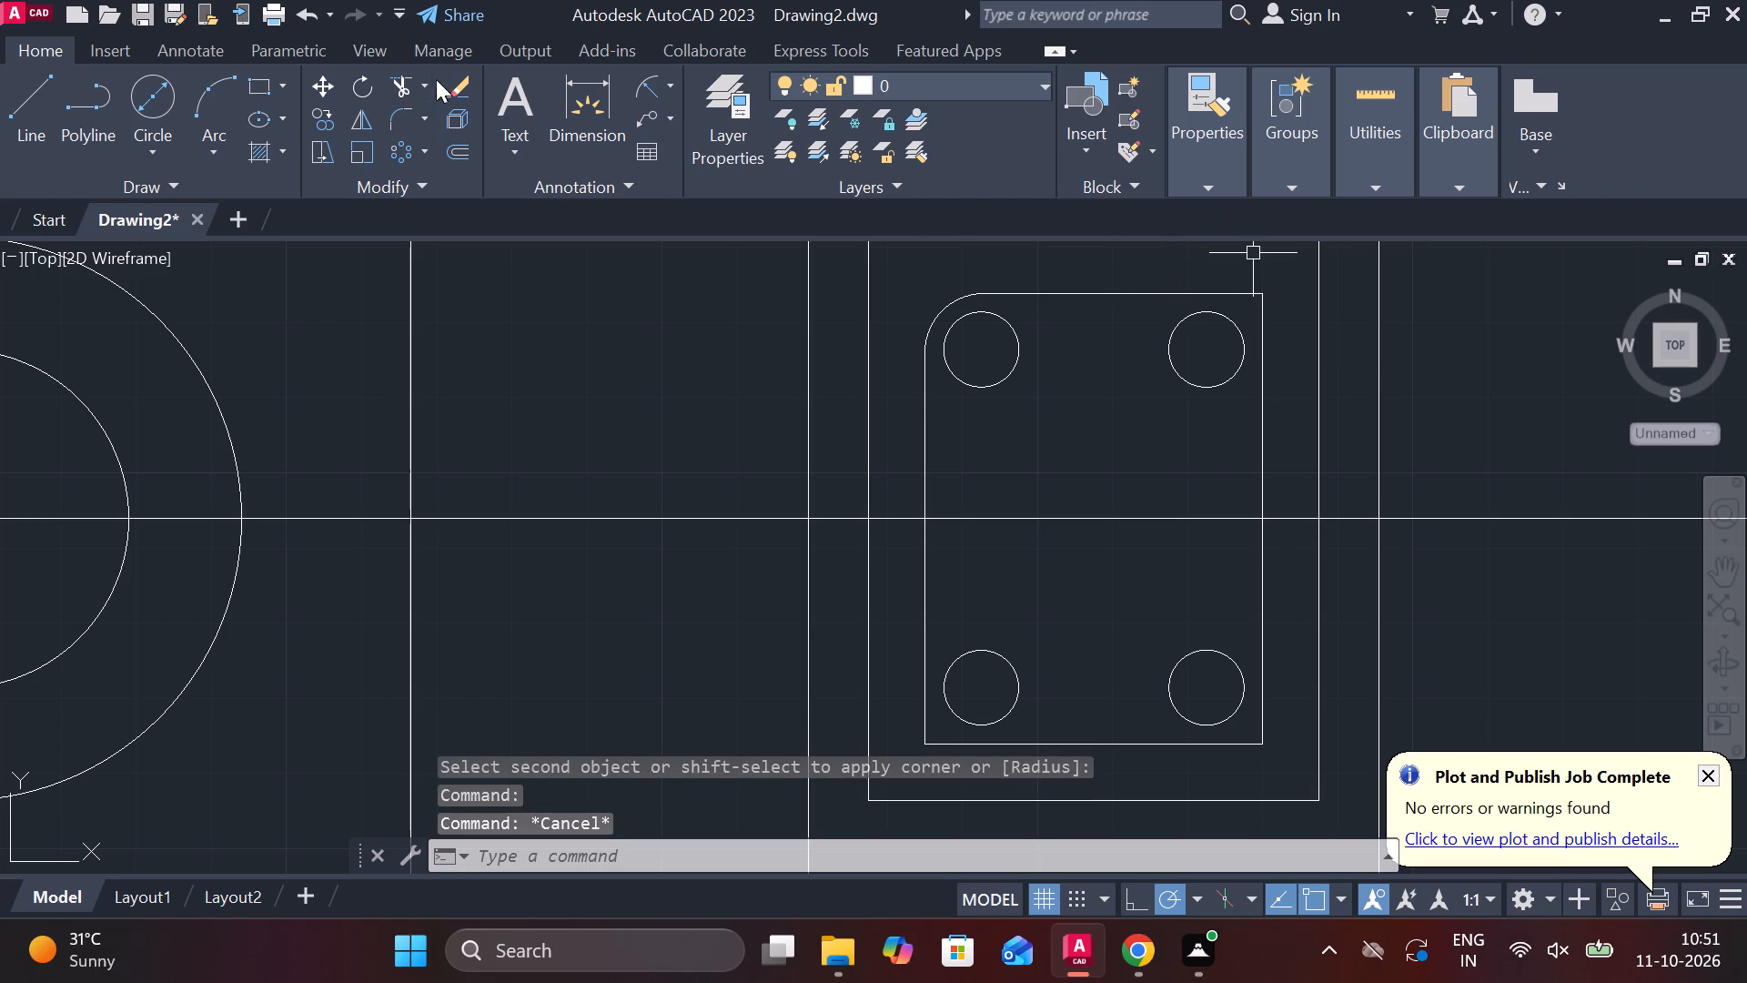
click(386, 116)
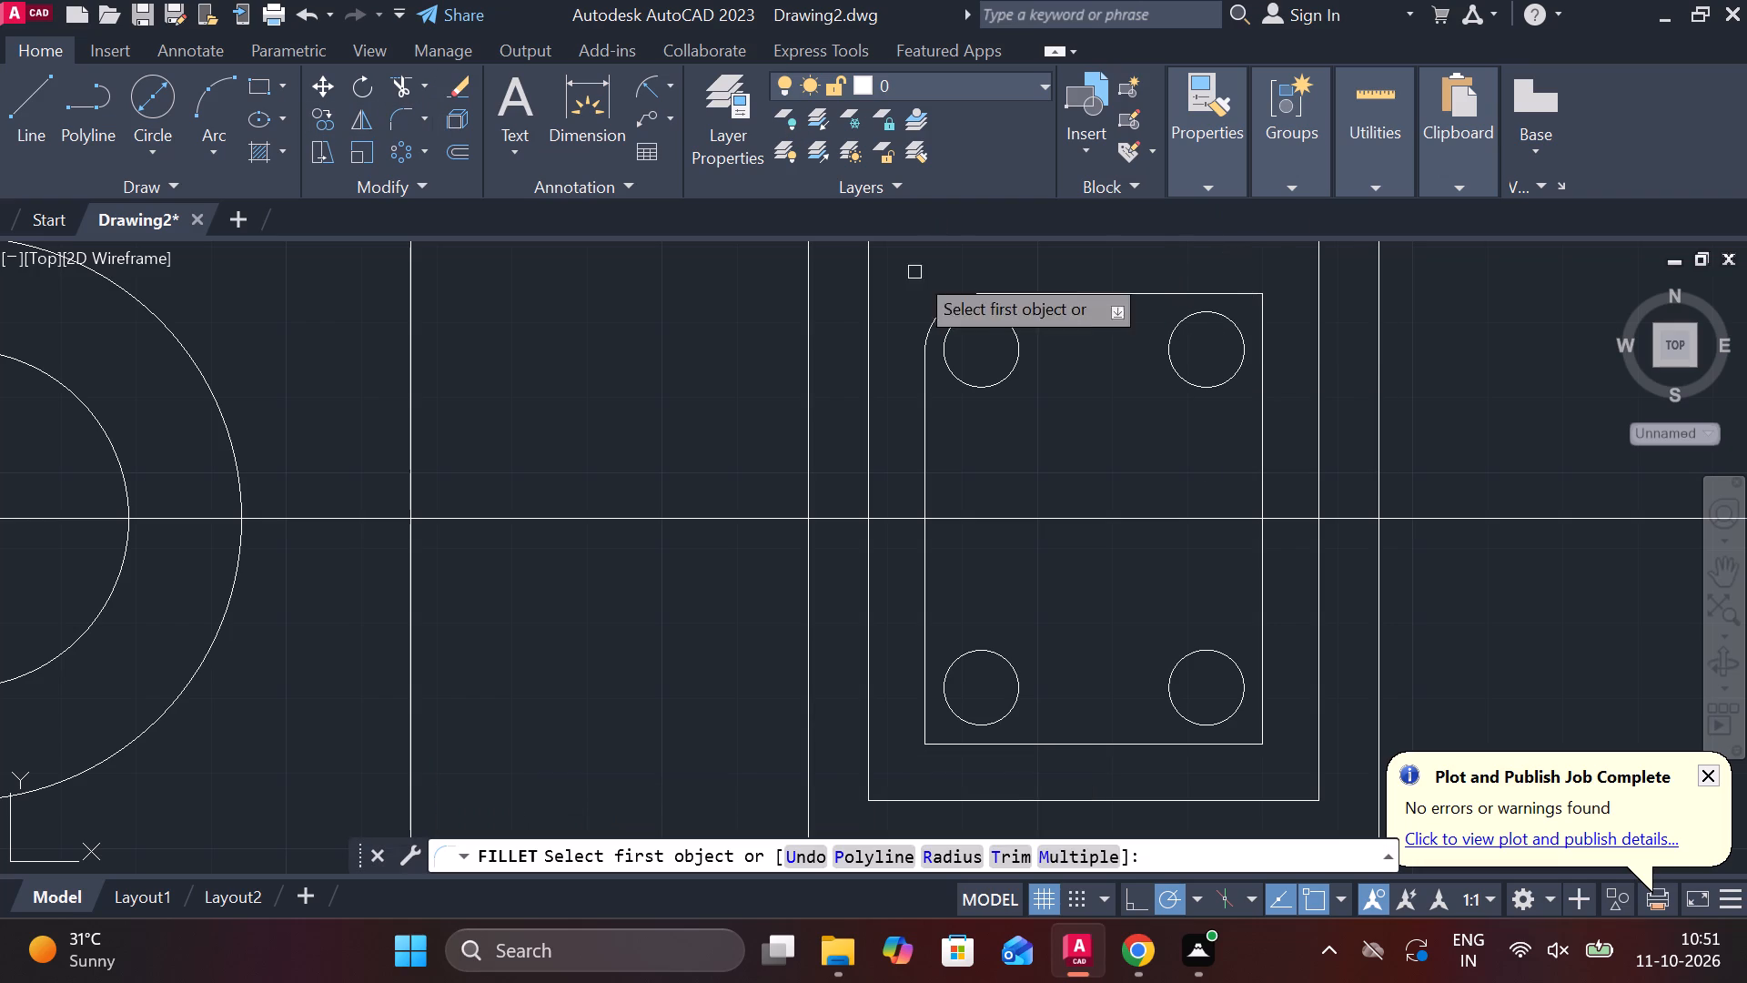
click(1236, 292)
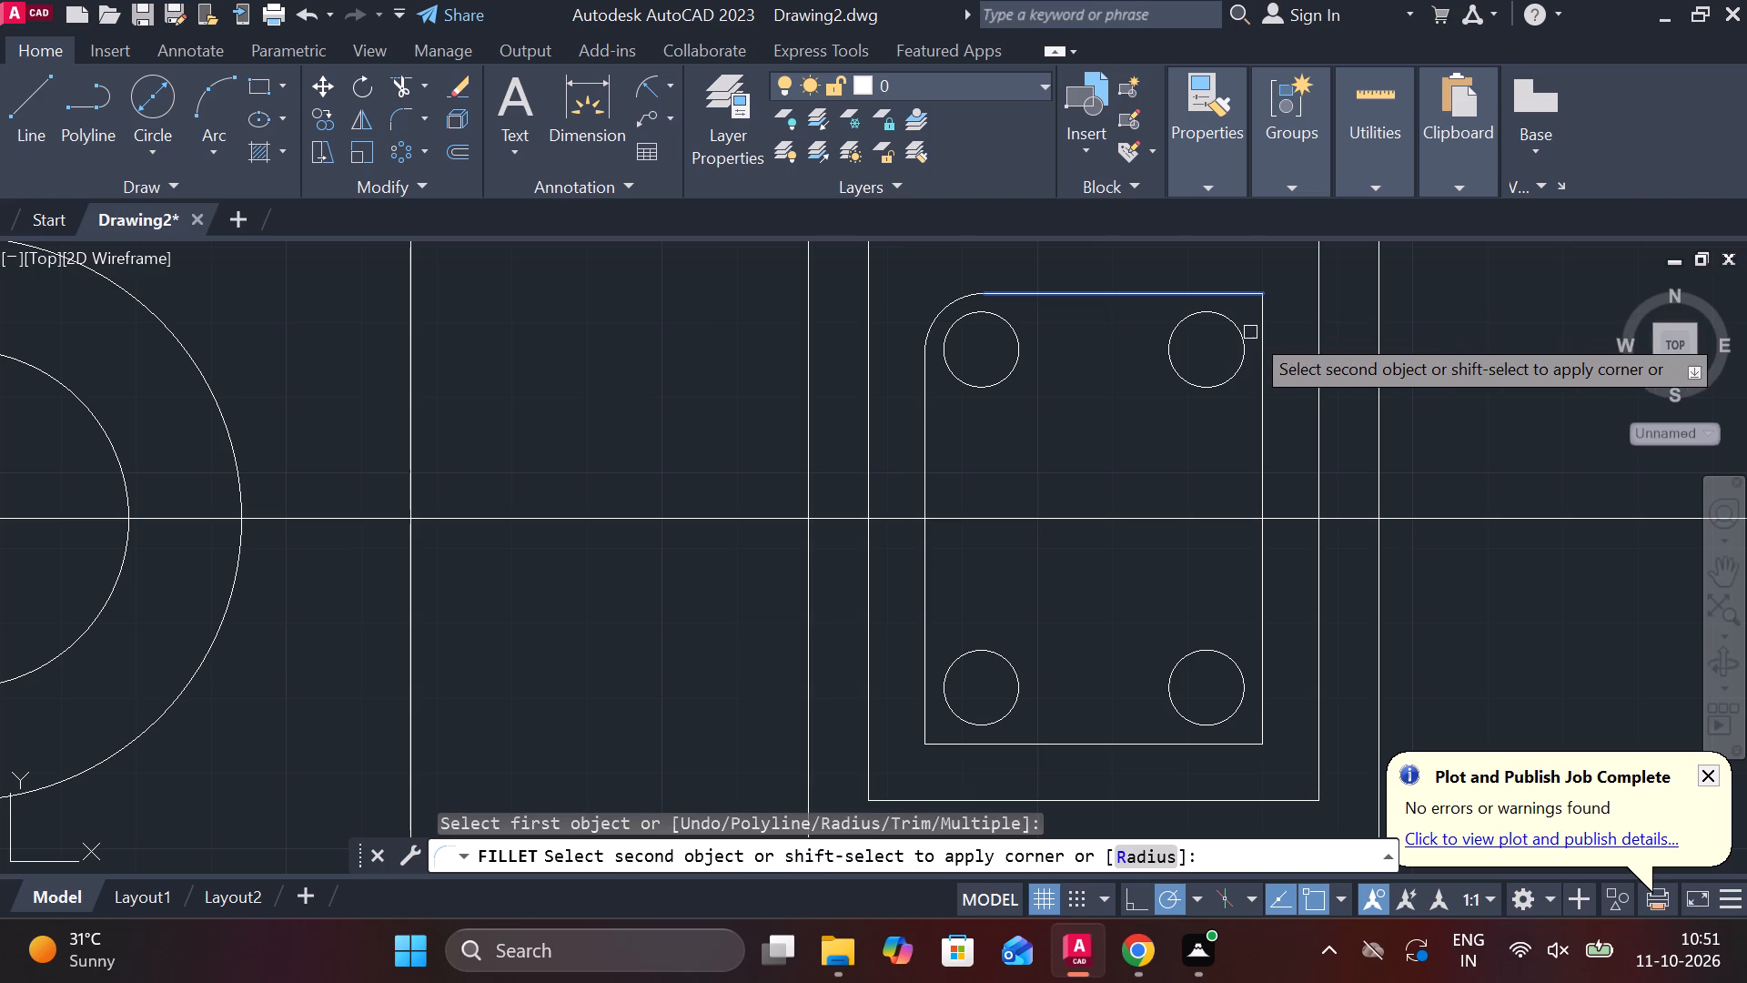
click(1267, 383)
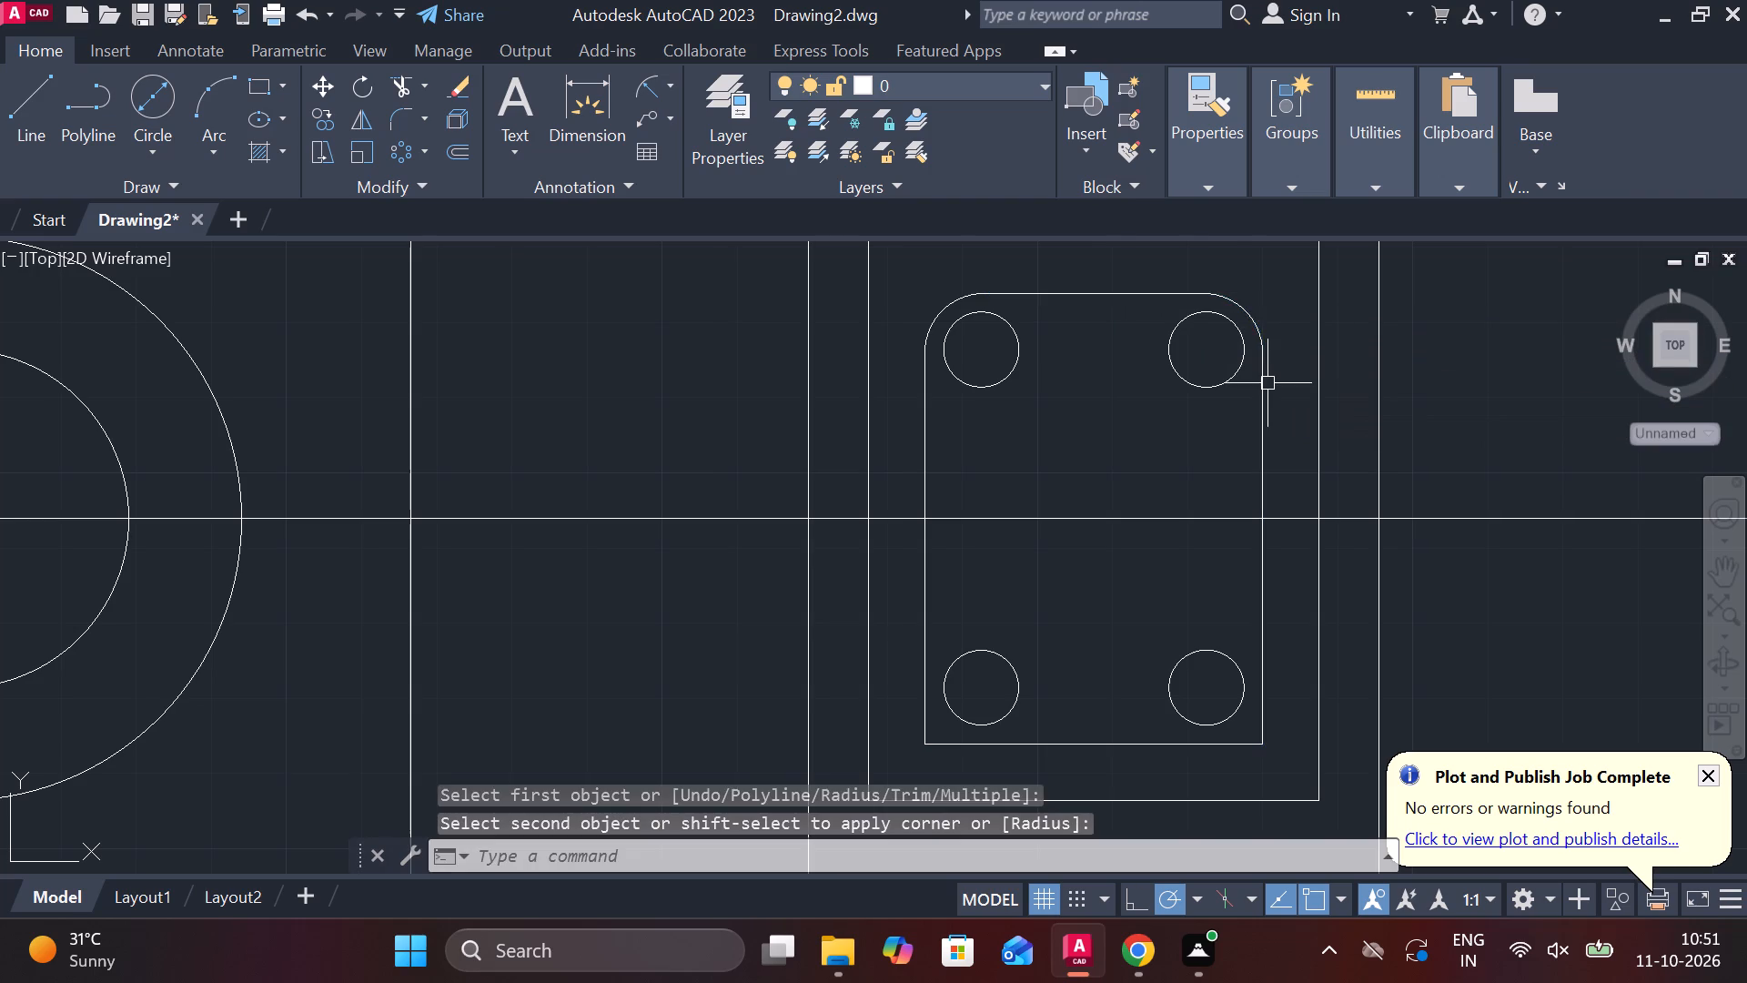
click(391, 112)
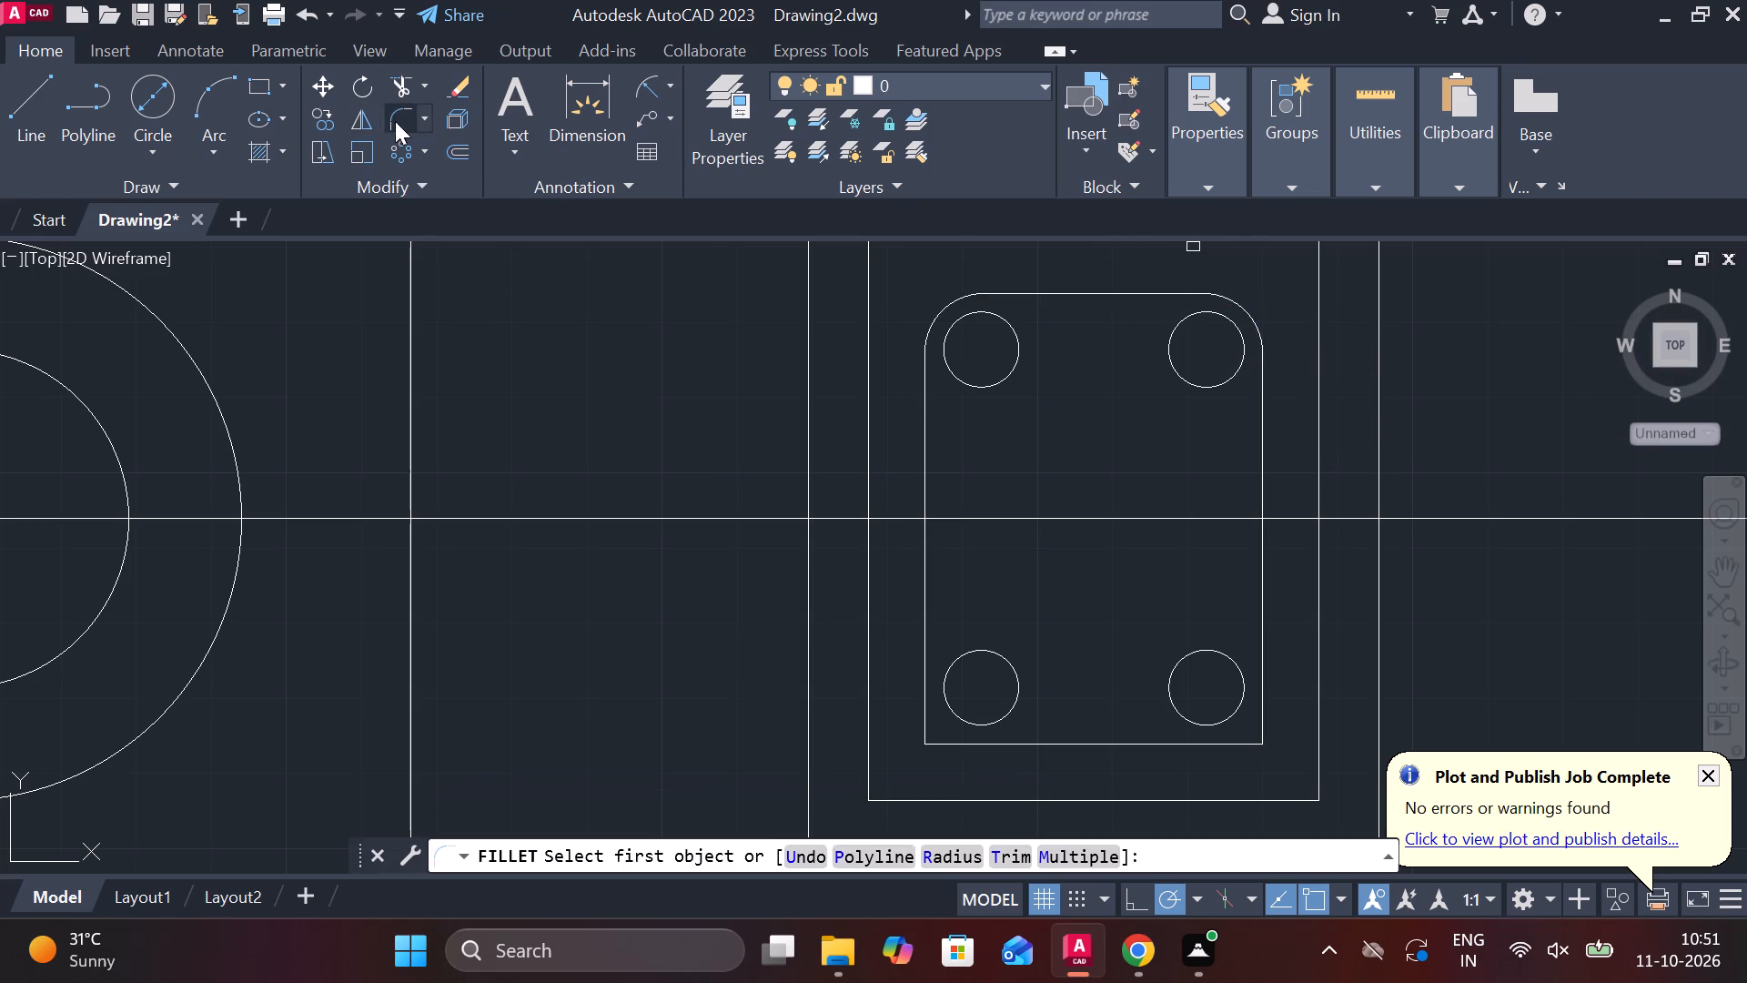
click(923, 714)
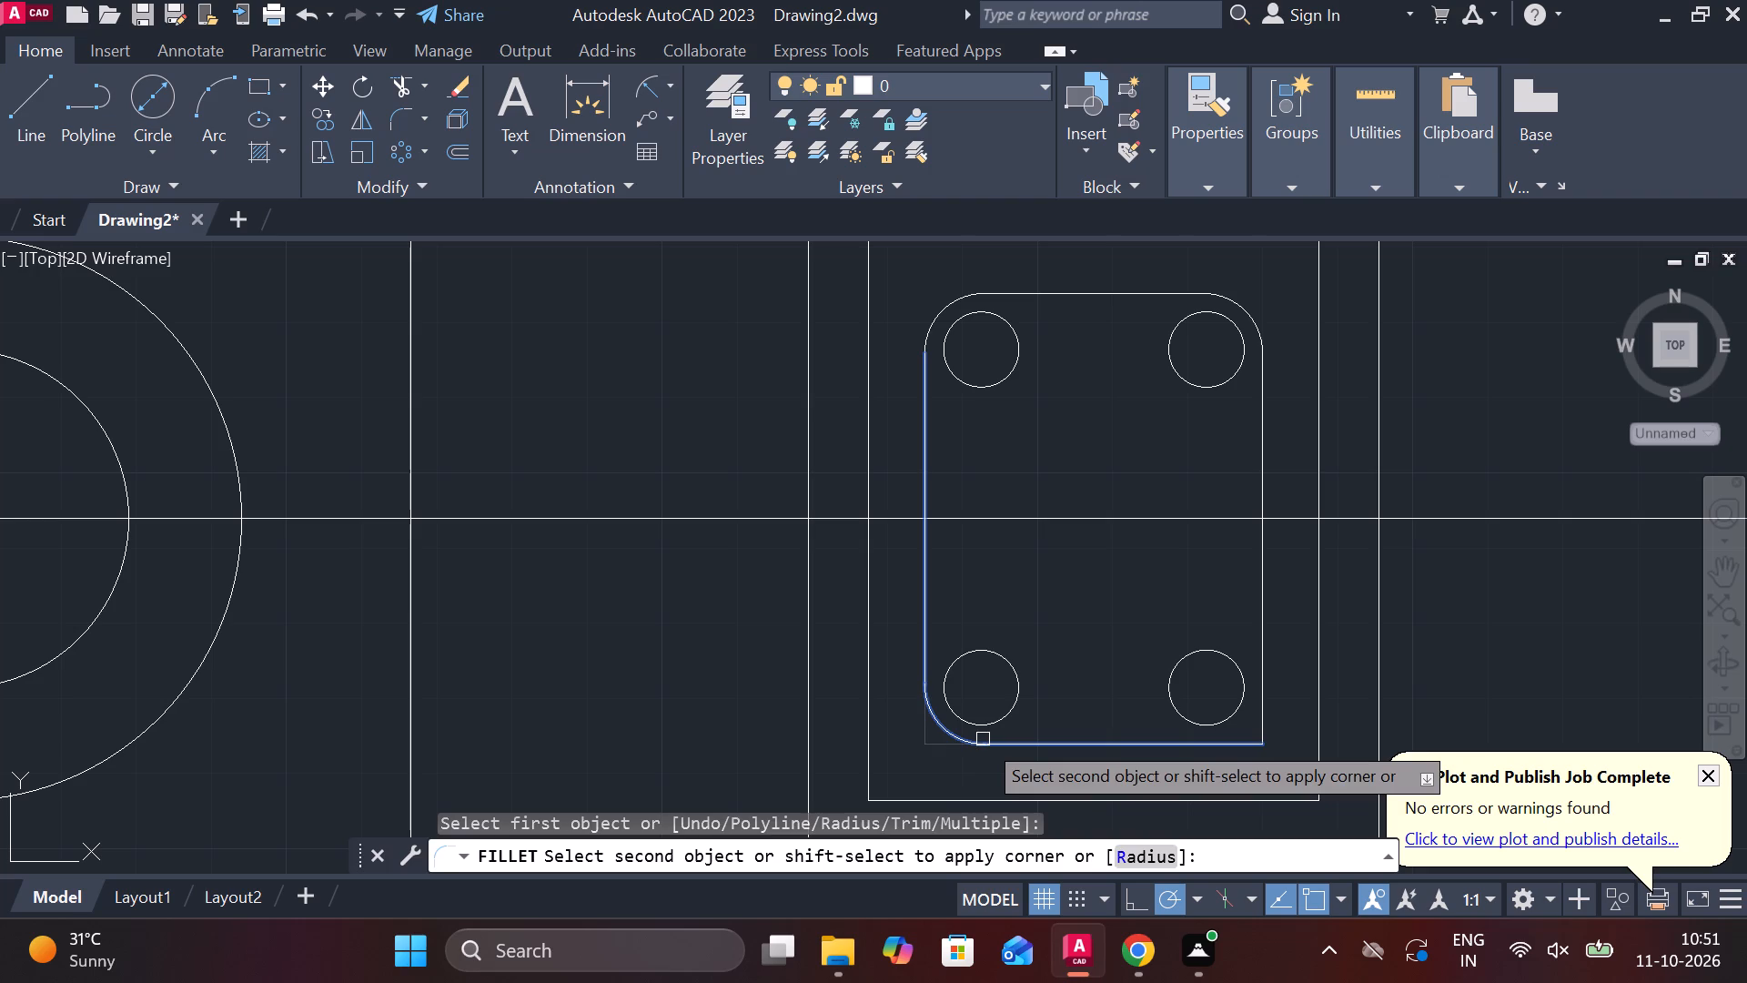
click(983, 739)
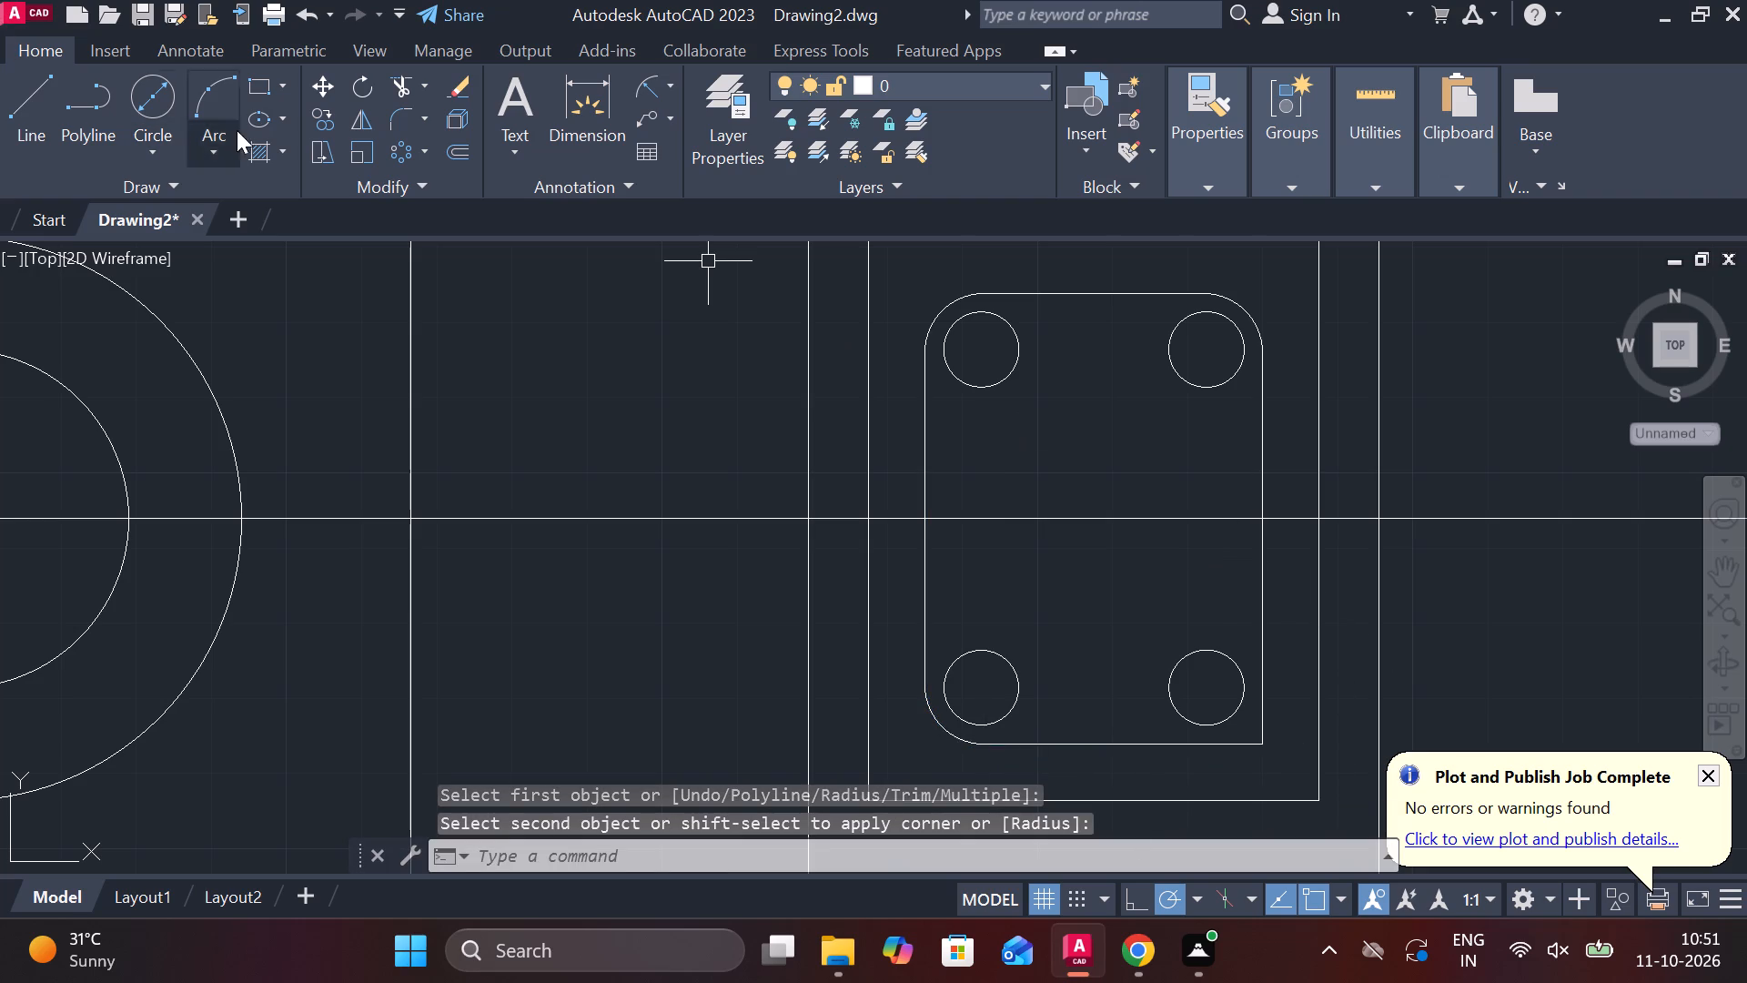
click(392, 121)
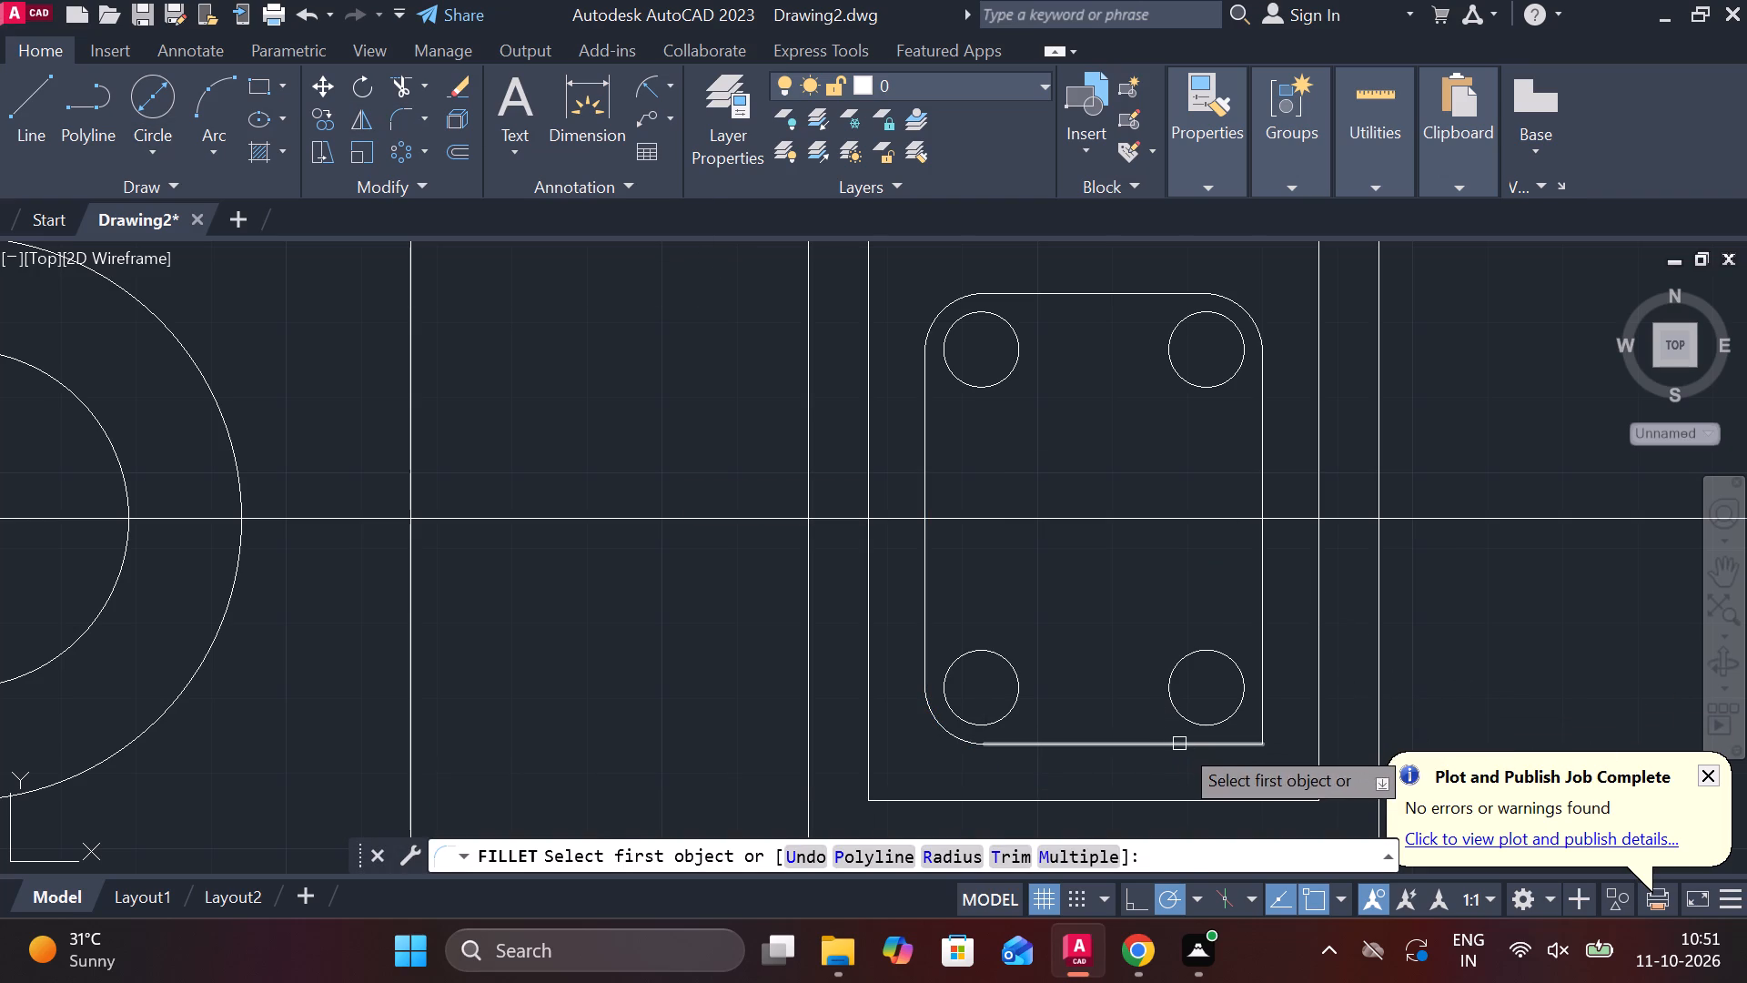
click(1179, 744)
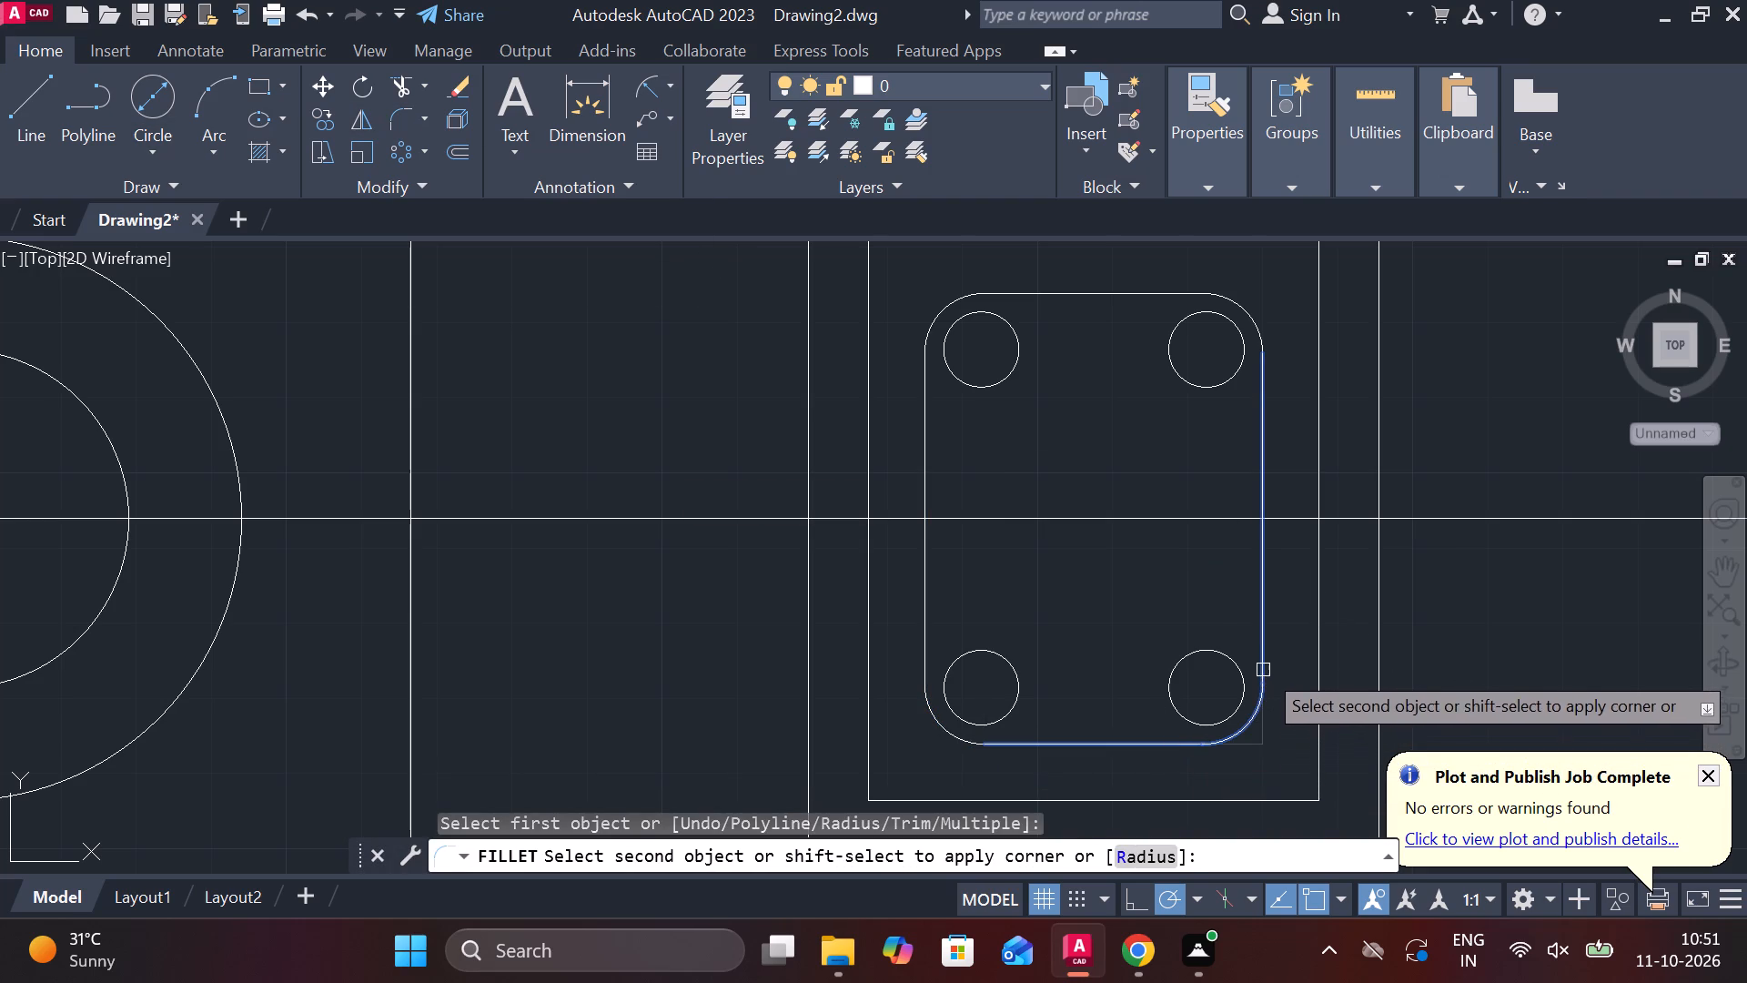
click(1263, 666)
Fillet all four corners of the central plate's outer rectangle with the radius of 8.
scroll(1164, 620, down, 2)
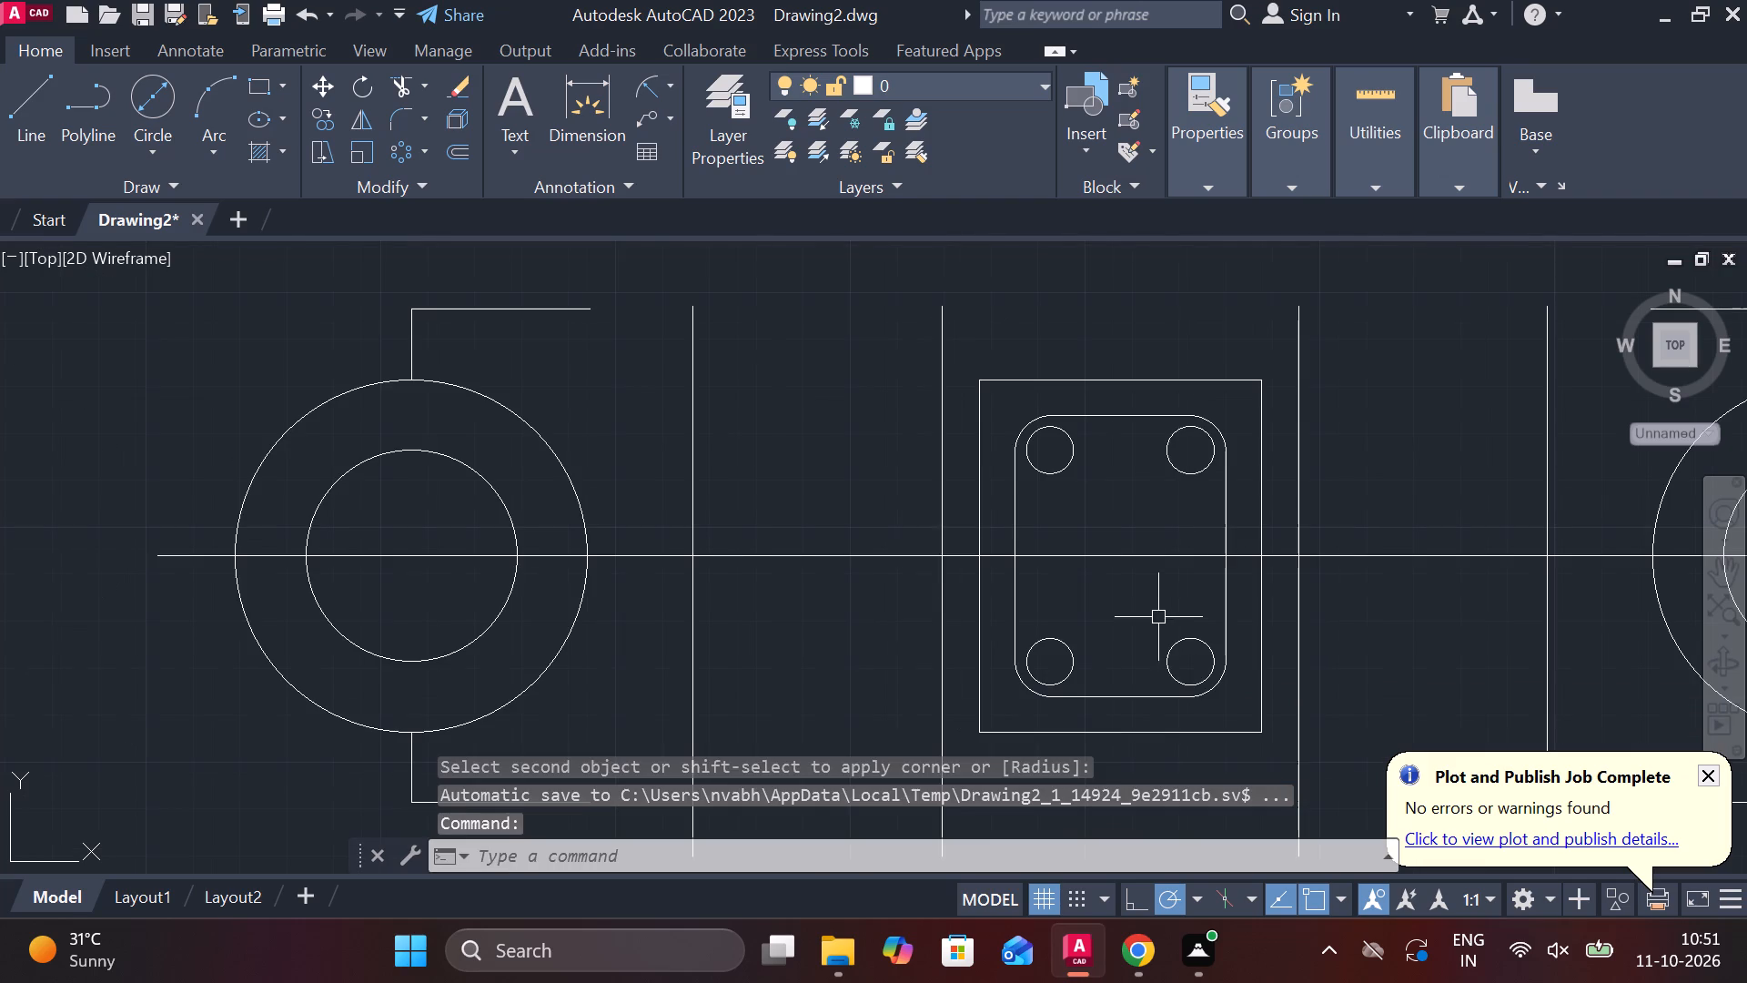
scroll(1060, 521, down, 1)
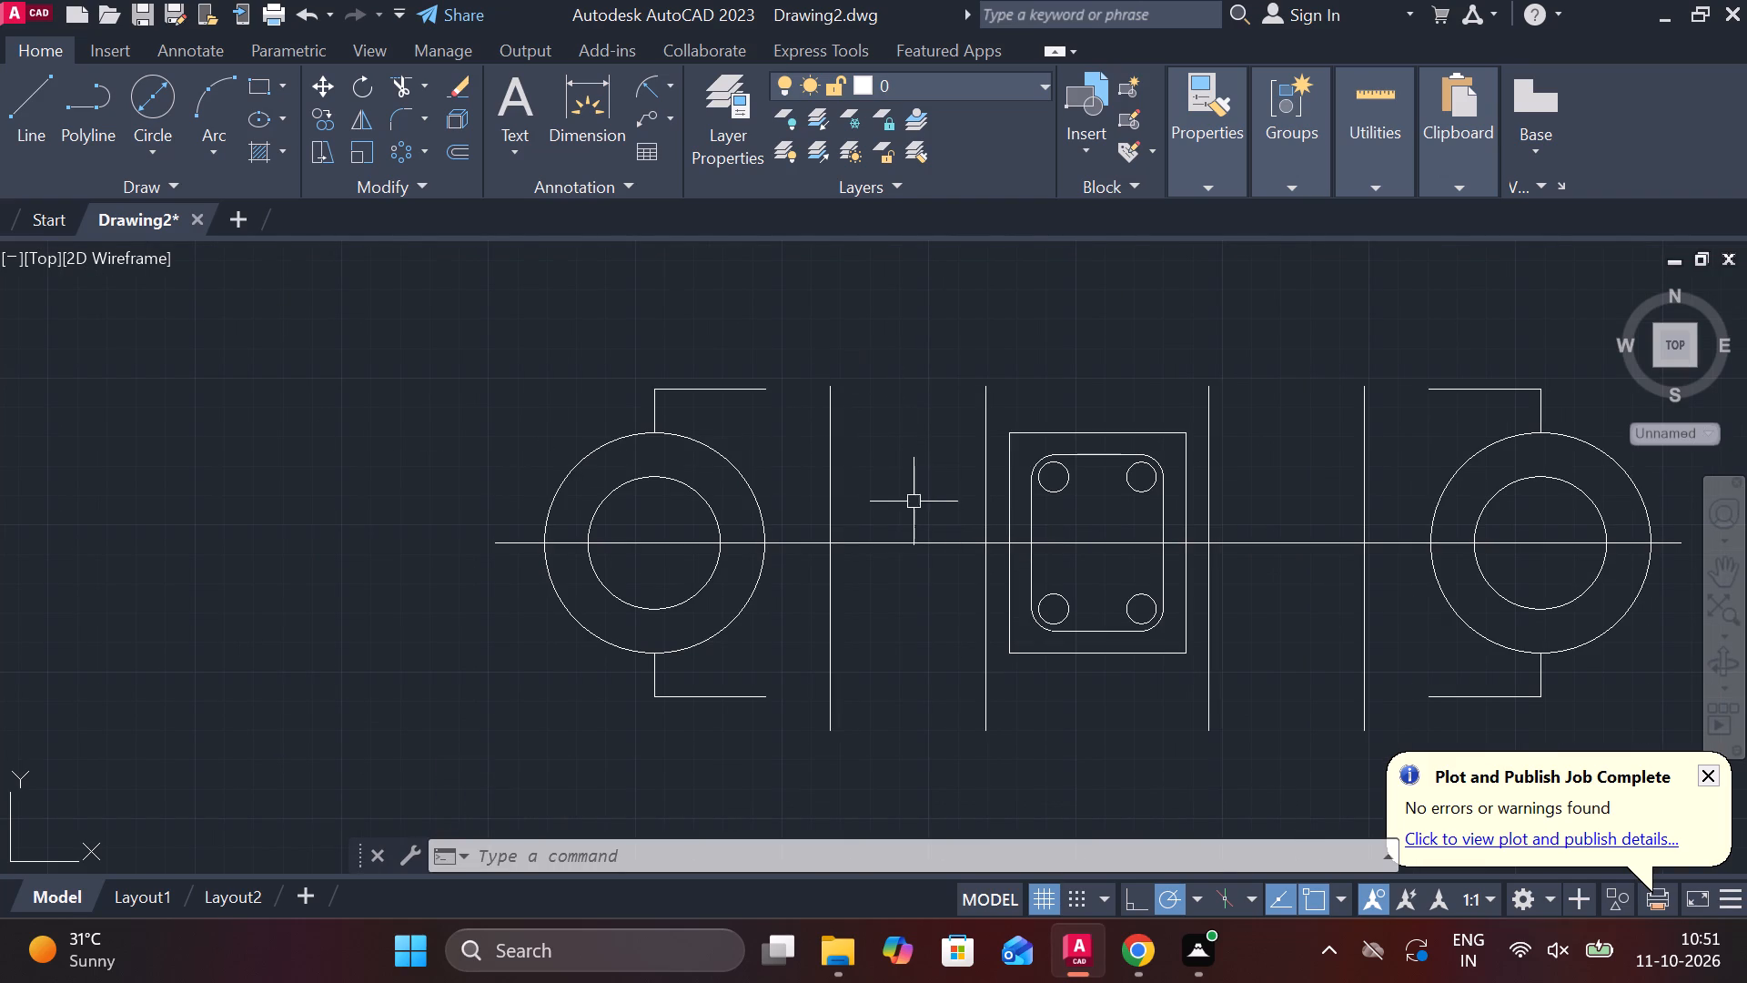
click(397, 124)
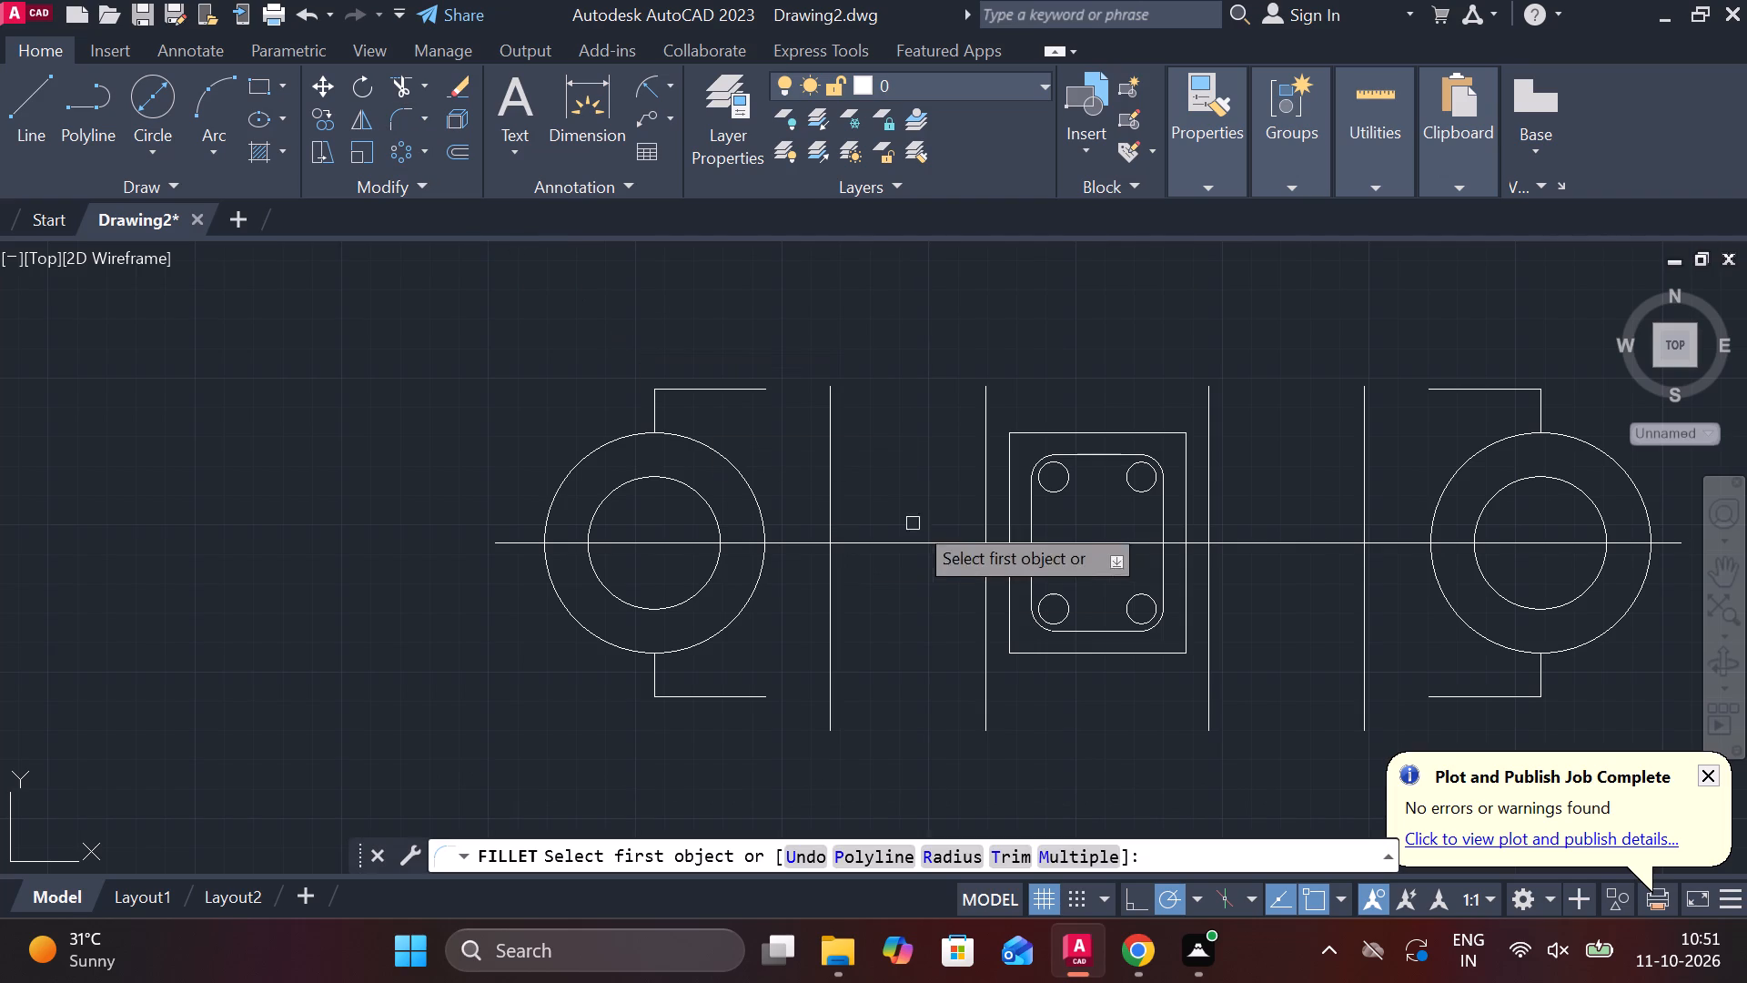
click(1009, 471)
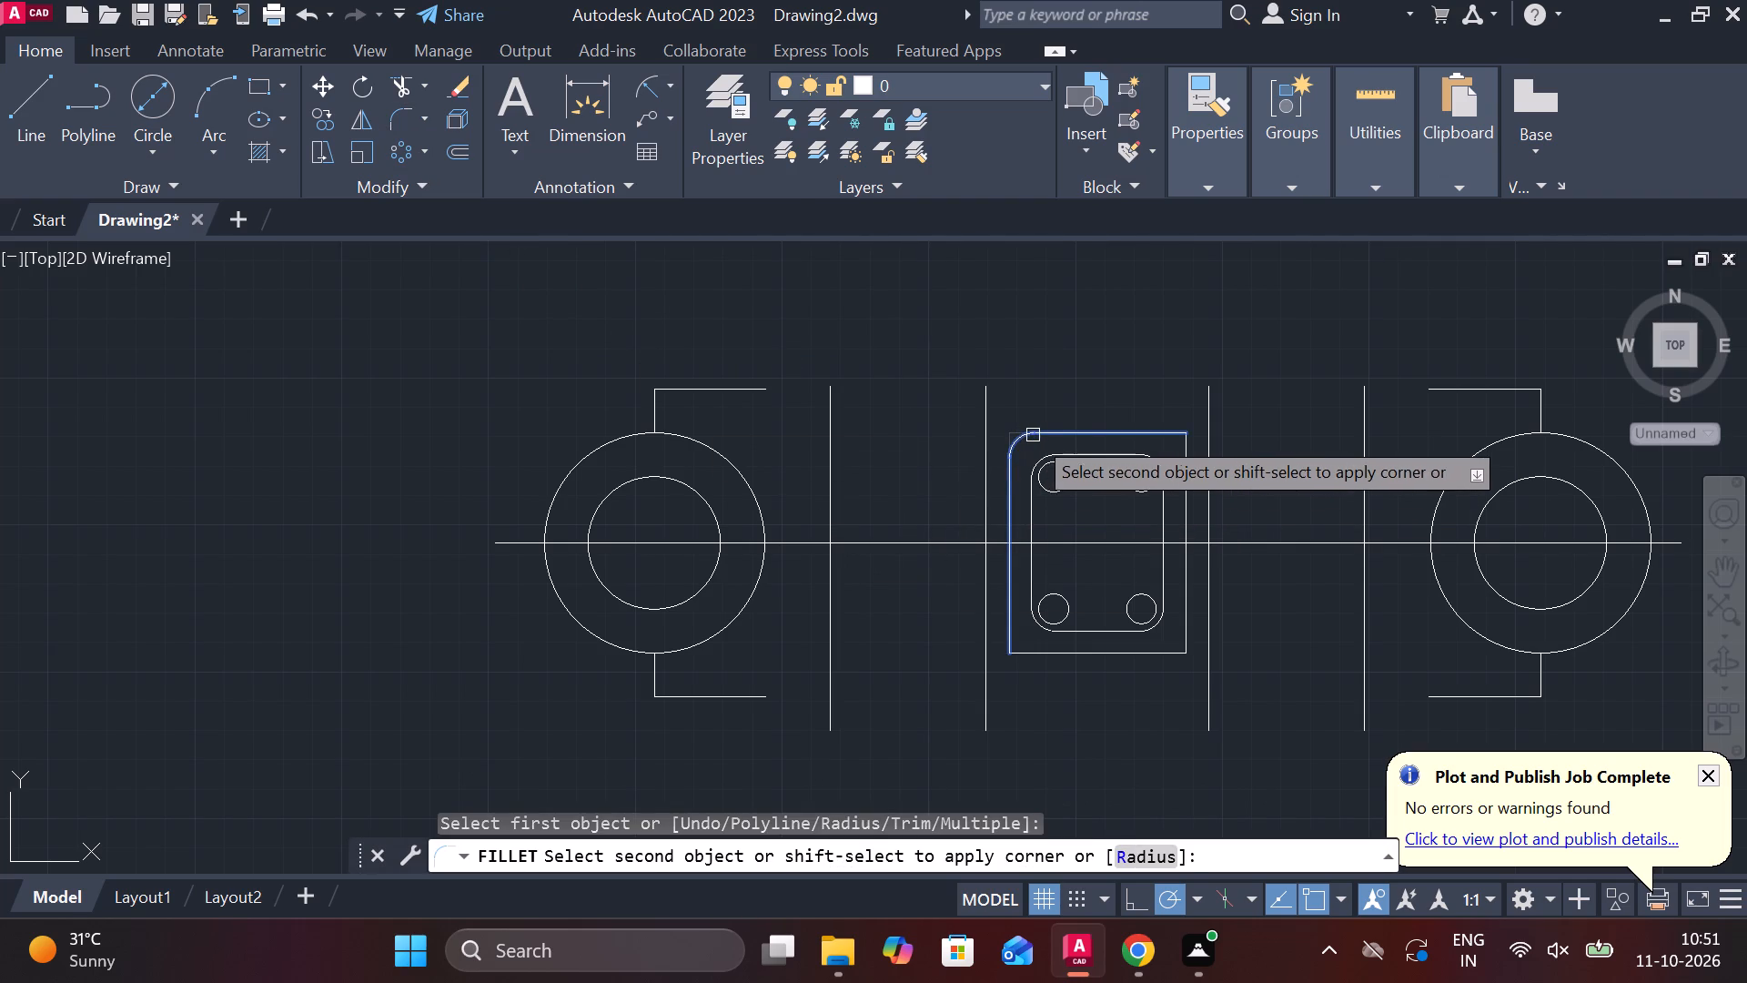
click(1050, 435)
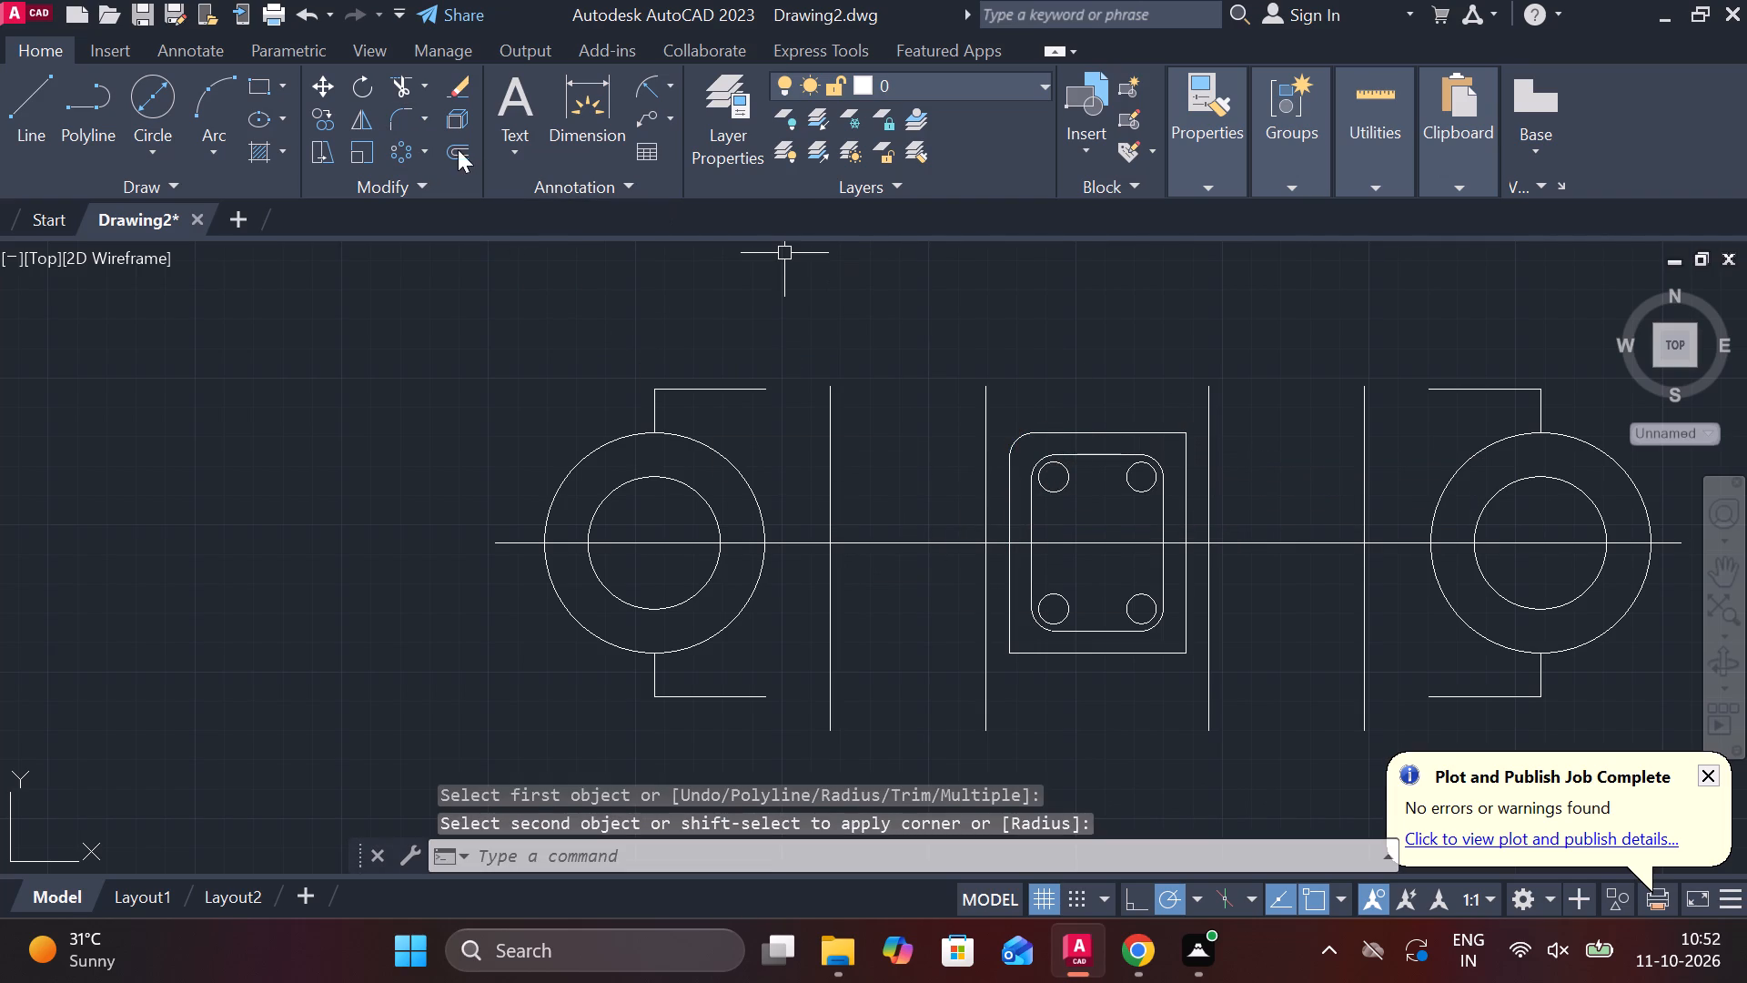
click(406, 120)
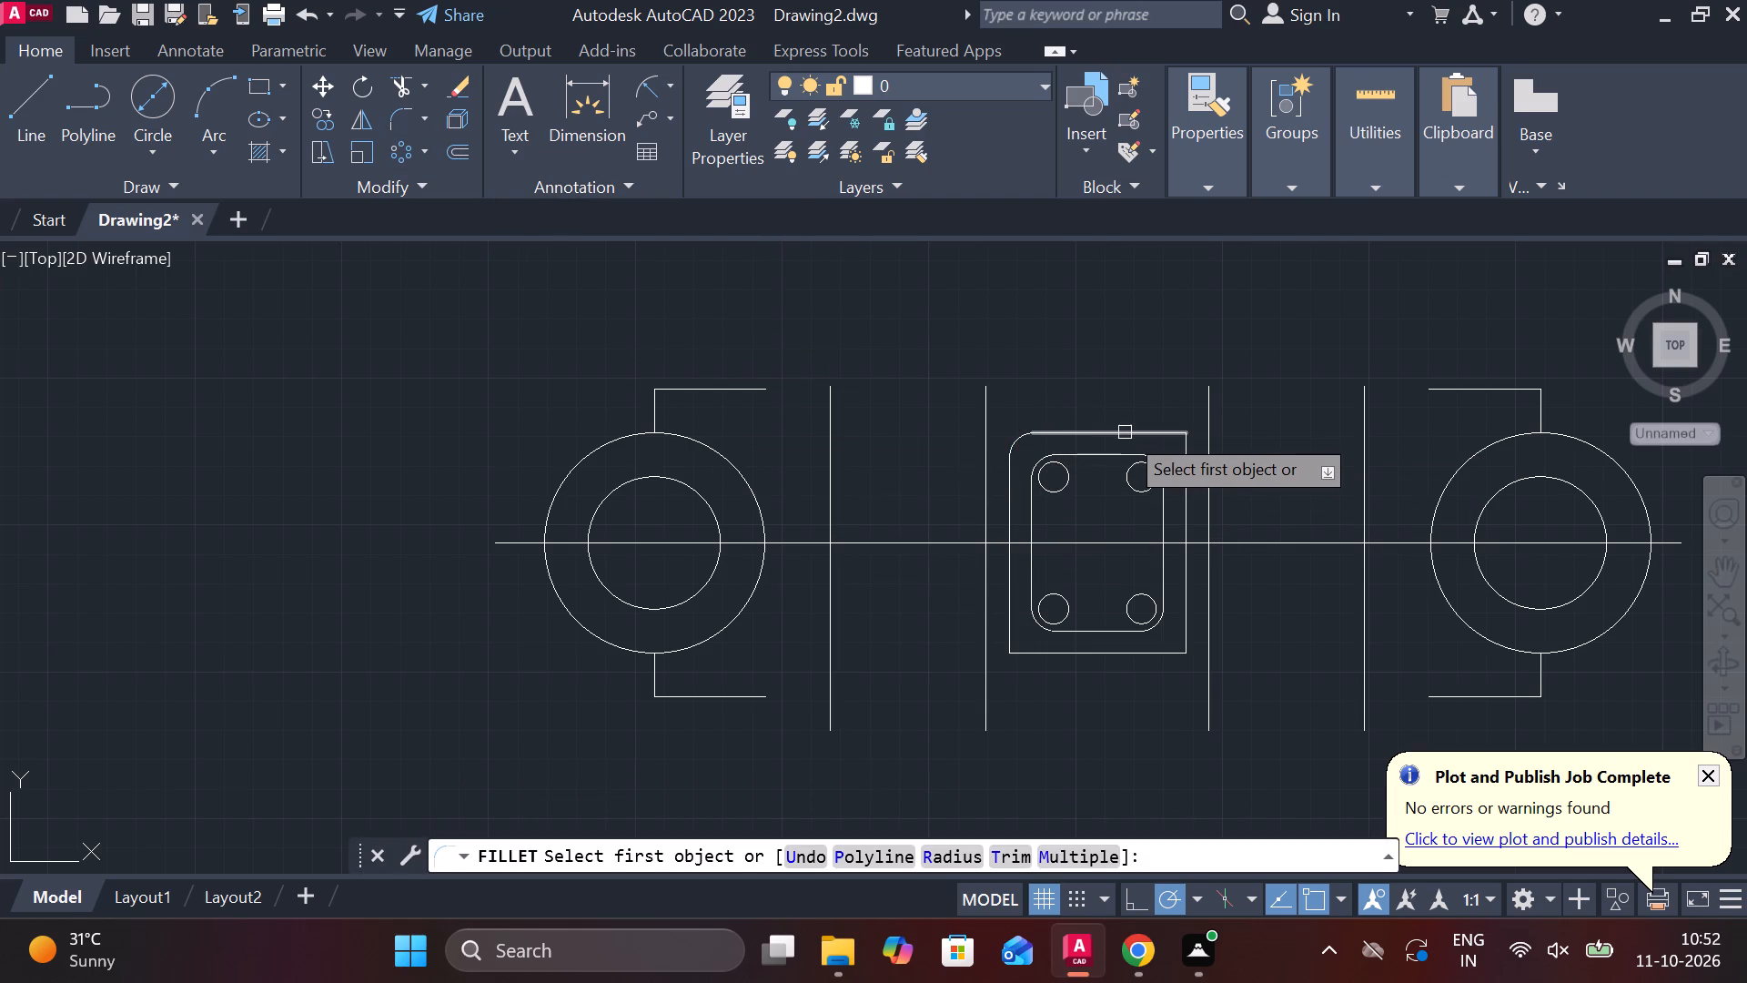
click(1146, 436)
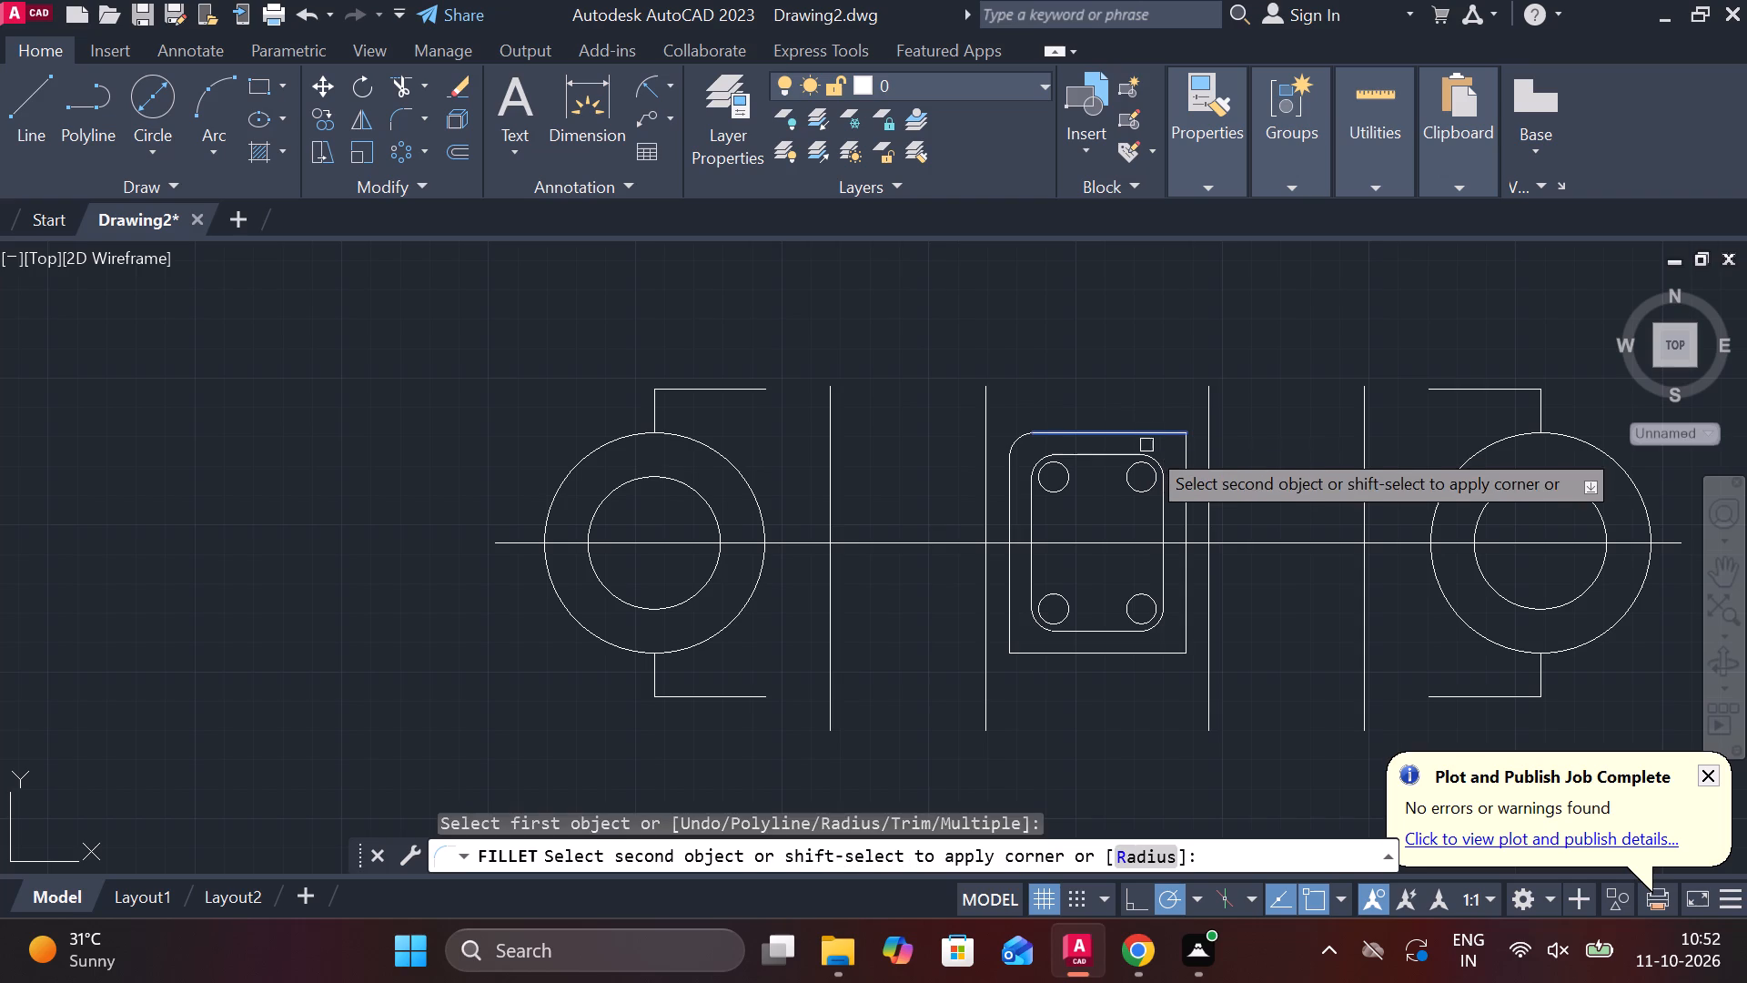
click(1183, 502)
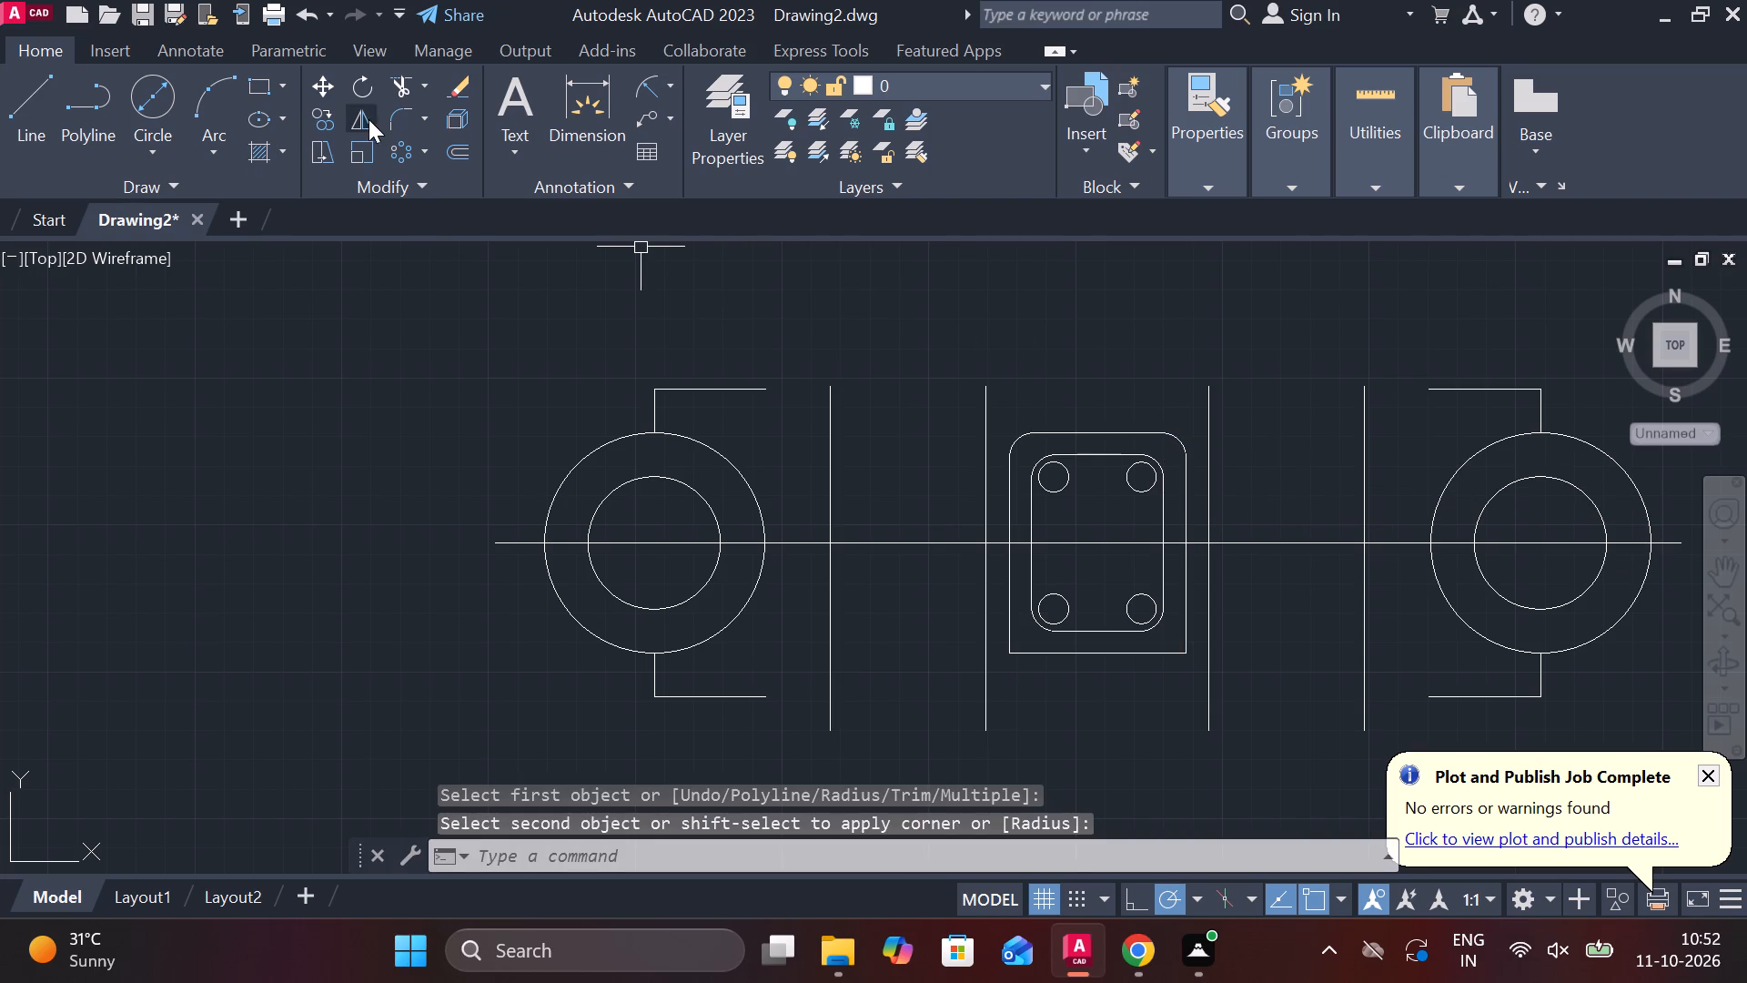
click(395, 119)
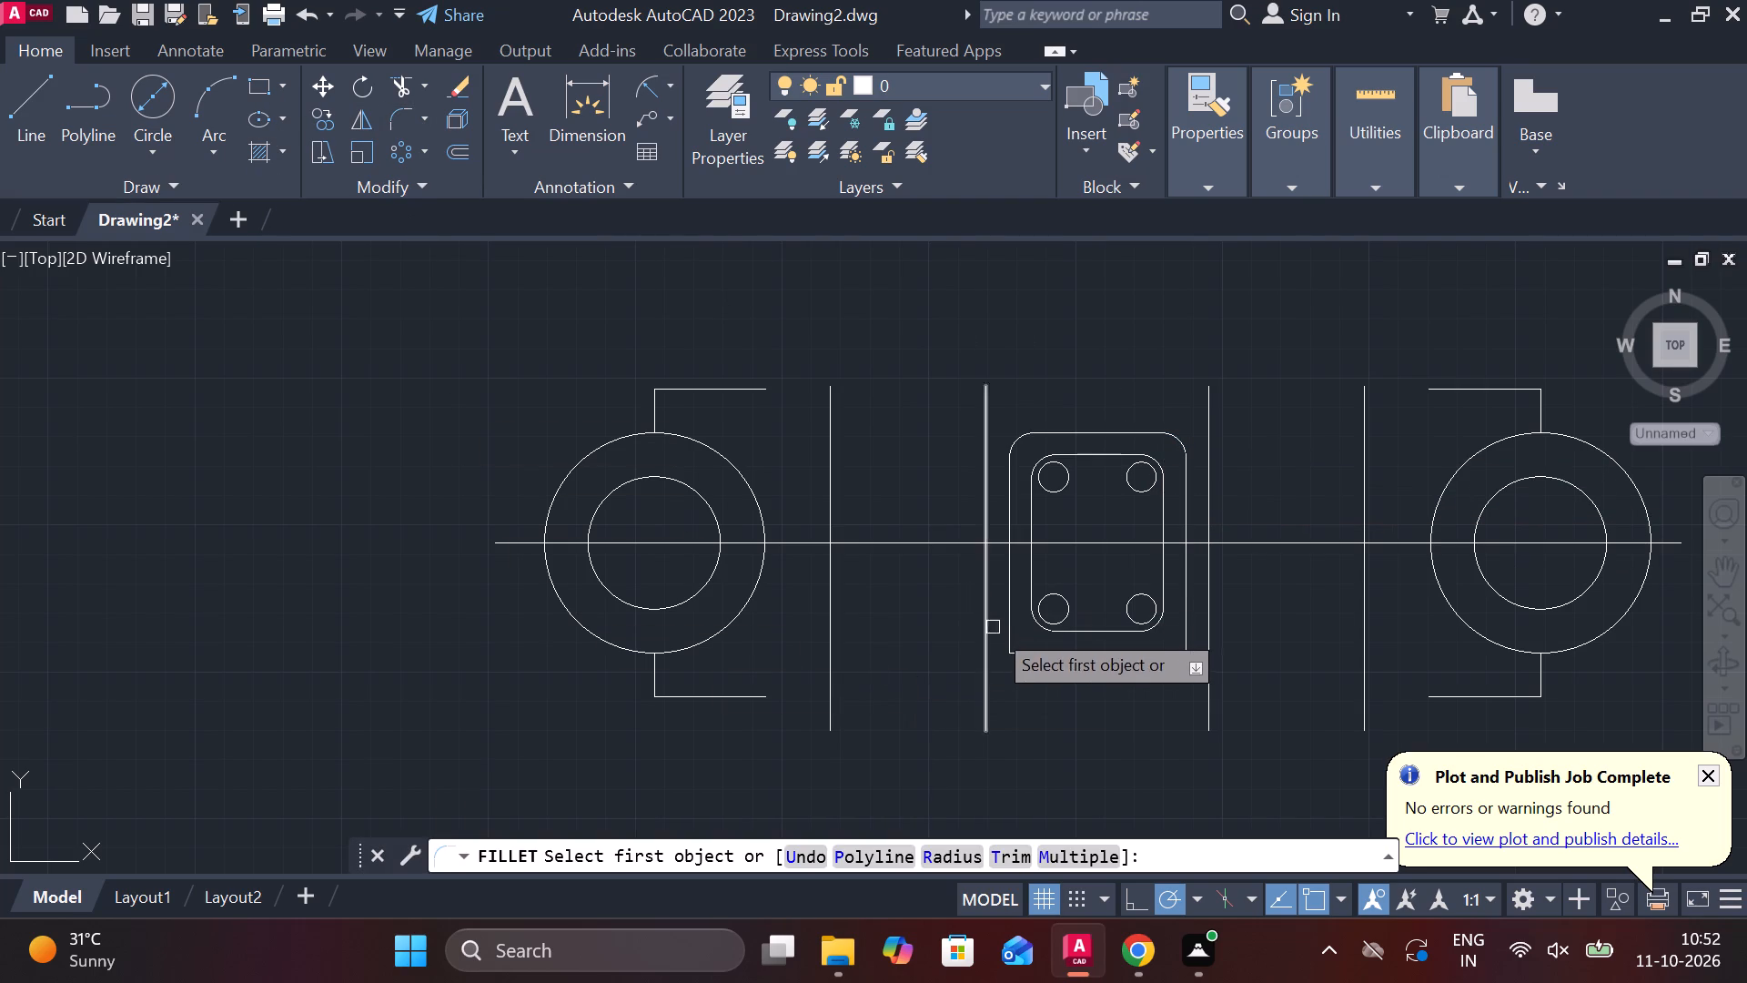
click(1008, 630)
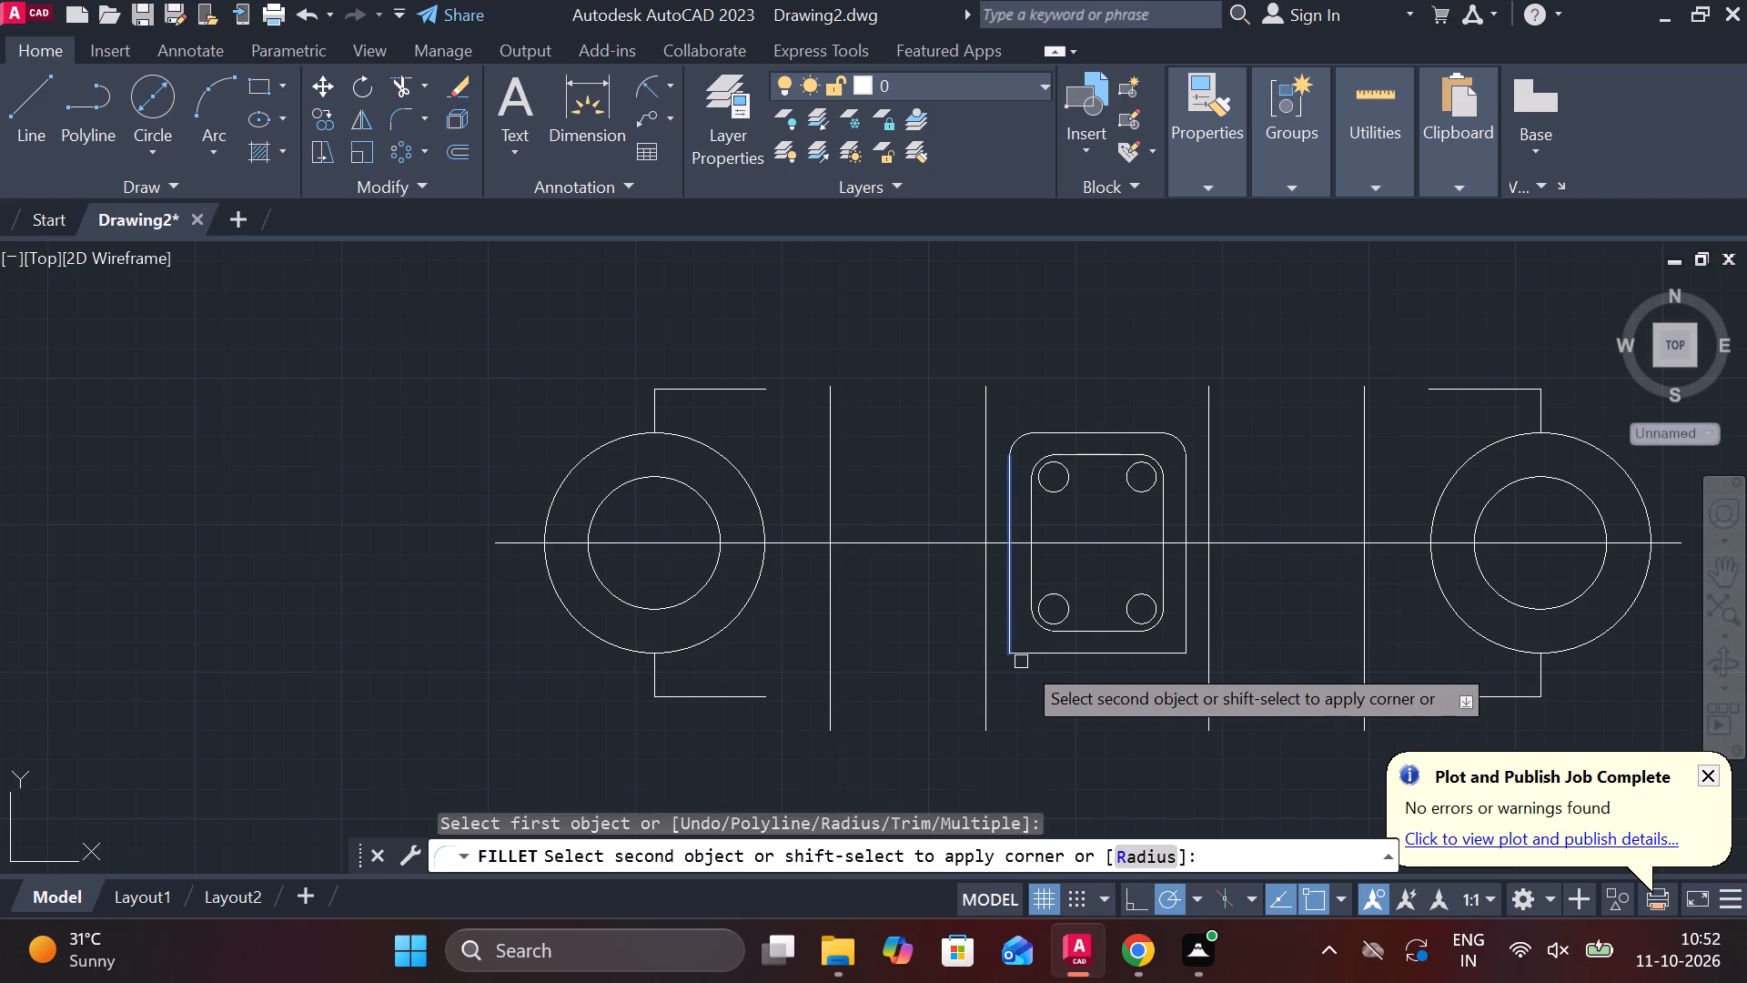
click(1041, 650)
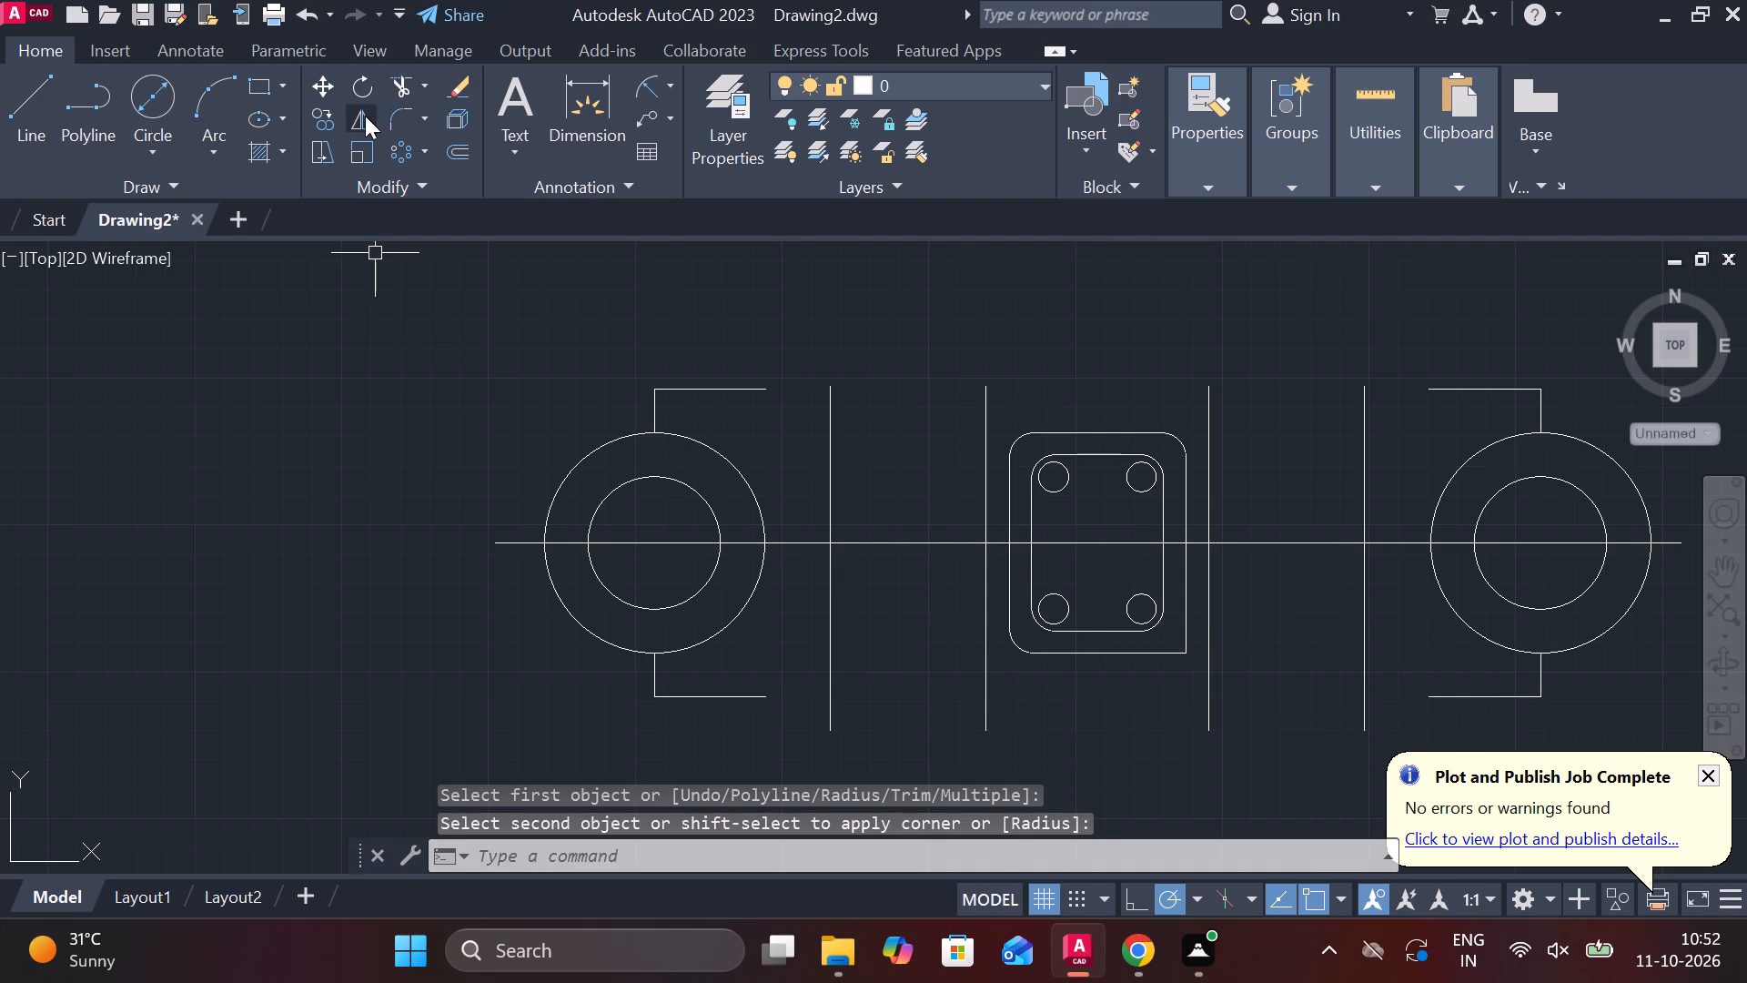
click(400, 113)
click(1152, 649)
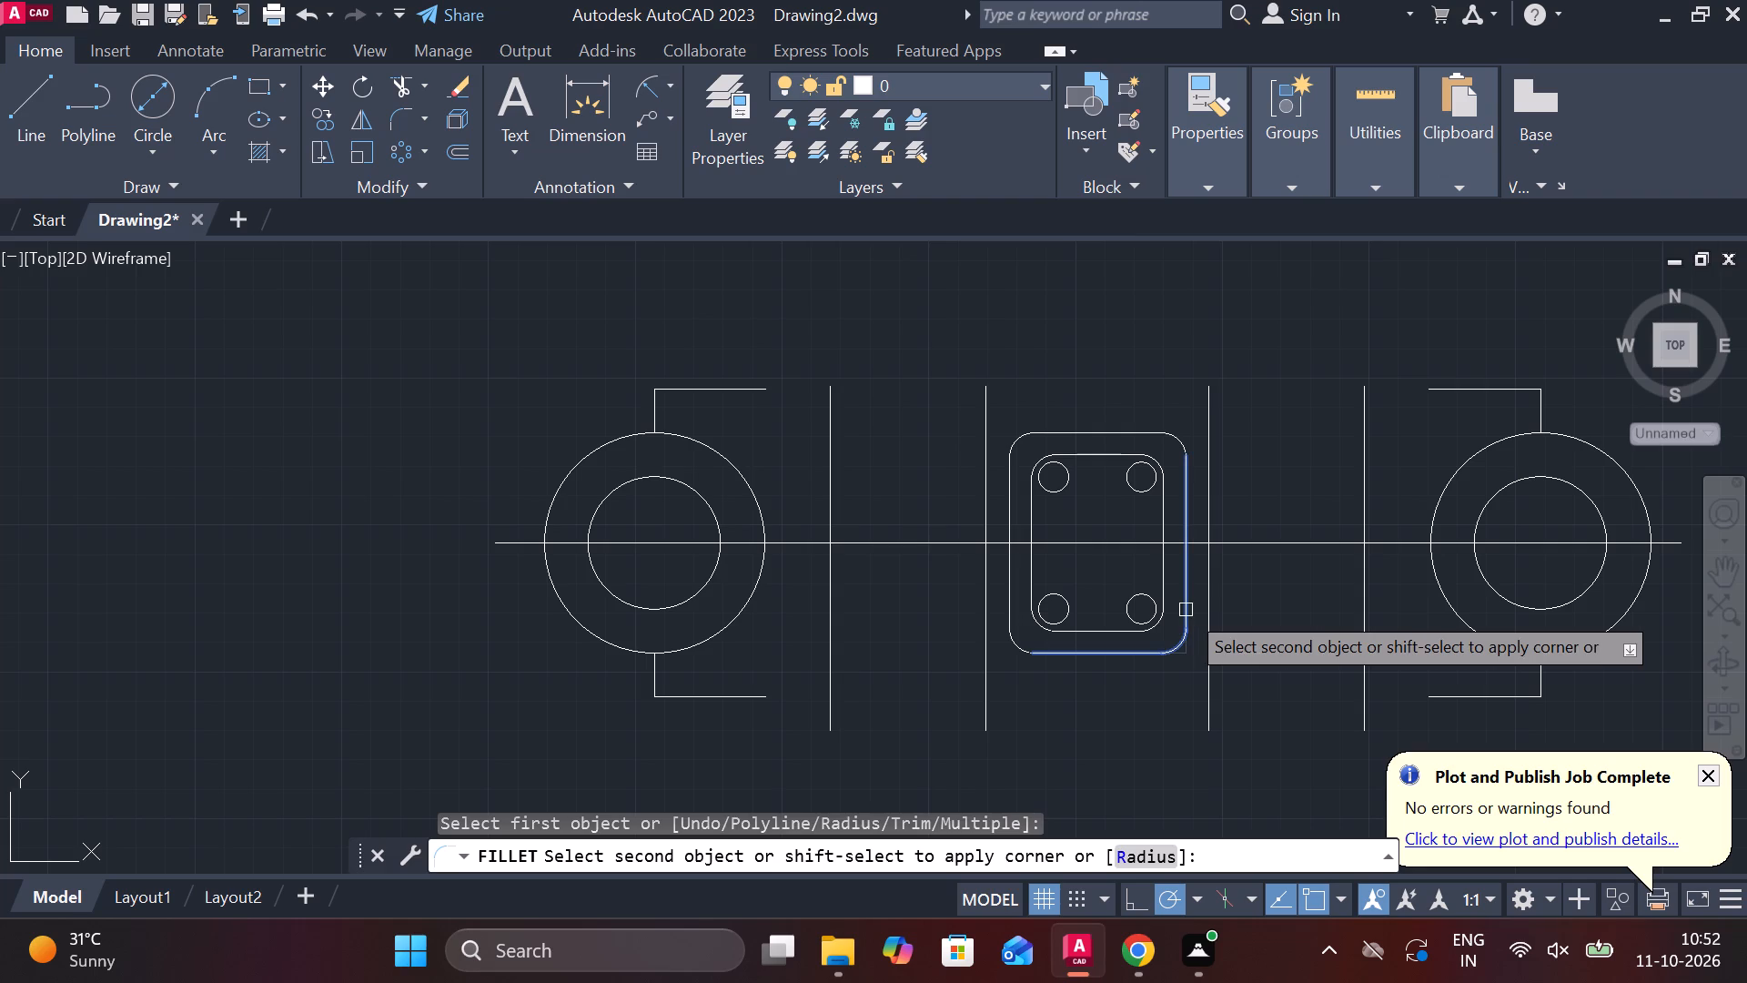
click(1186, 610)
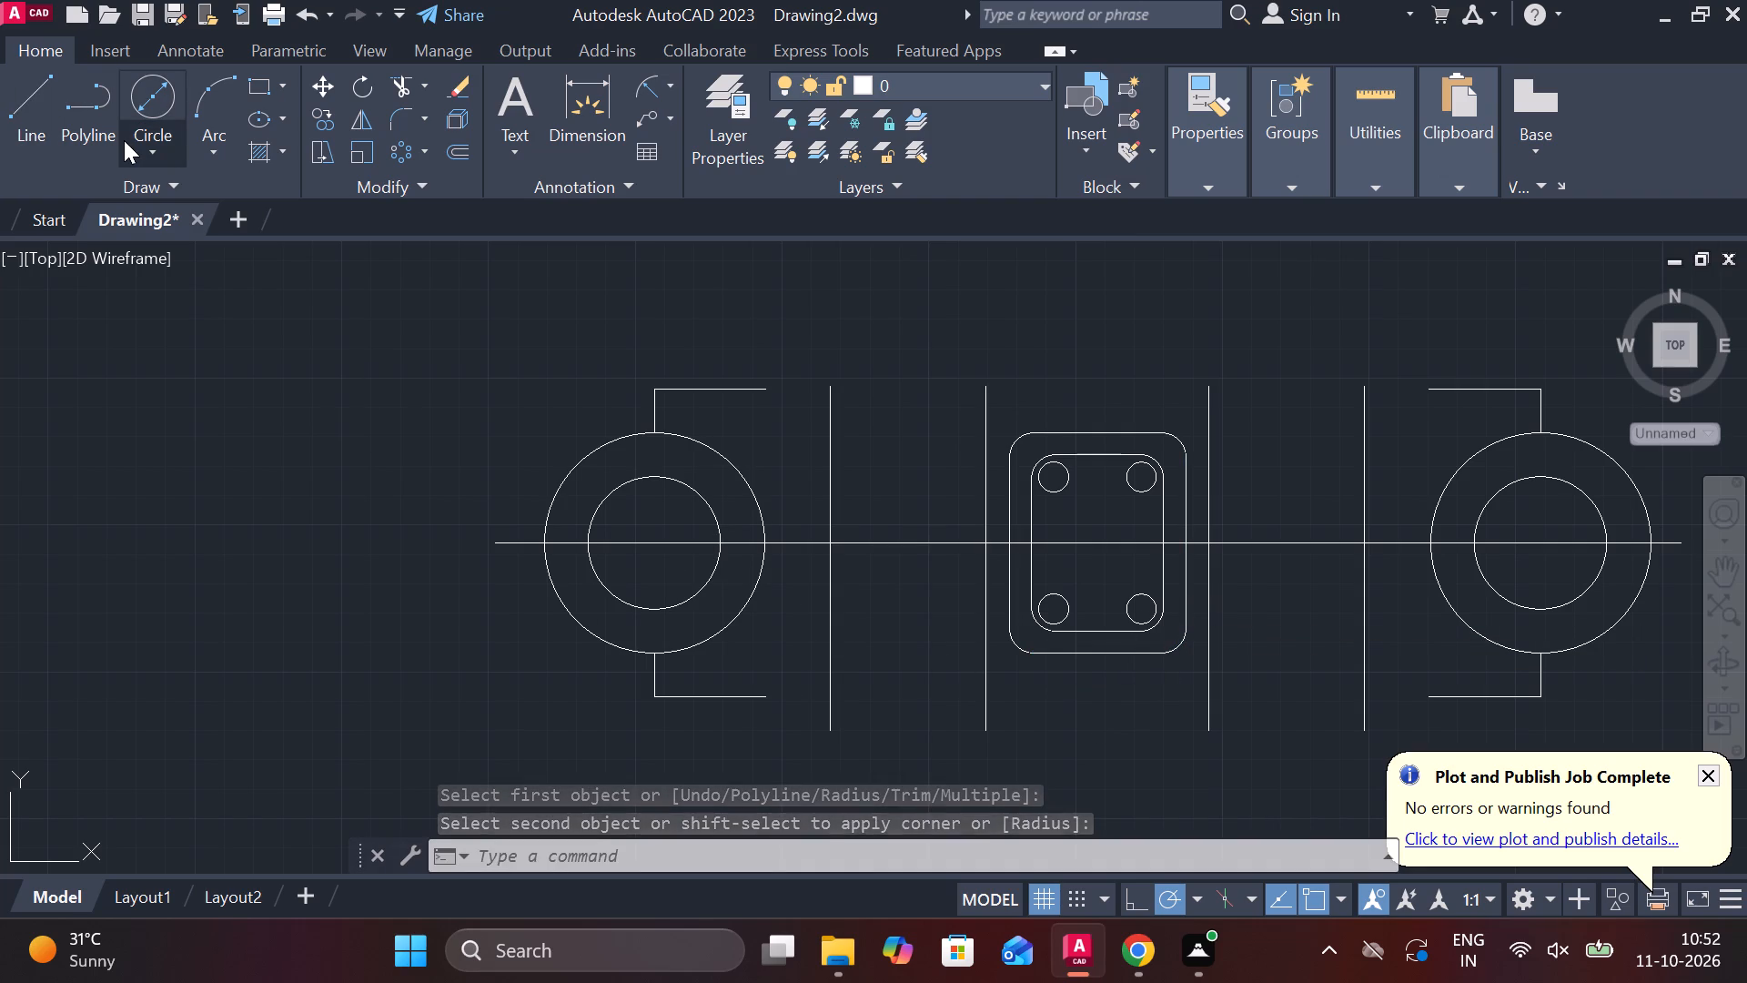
key(Escape)
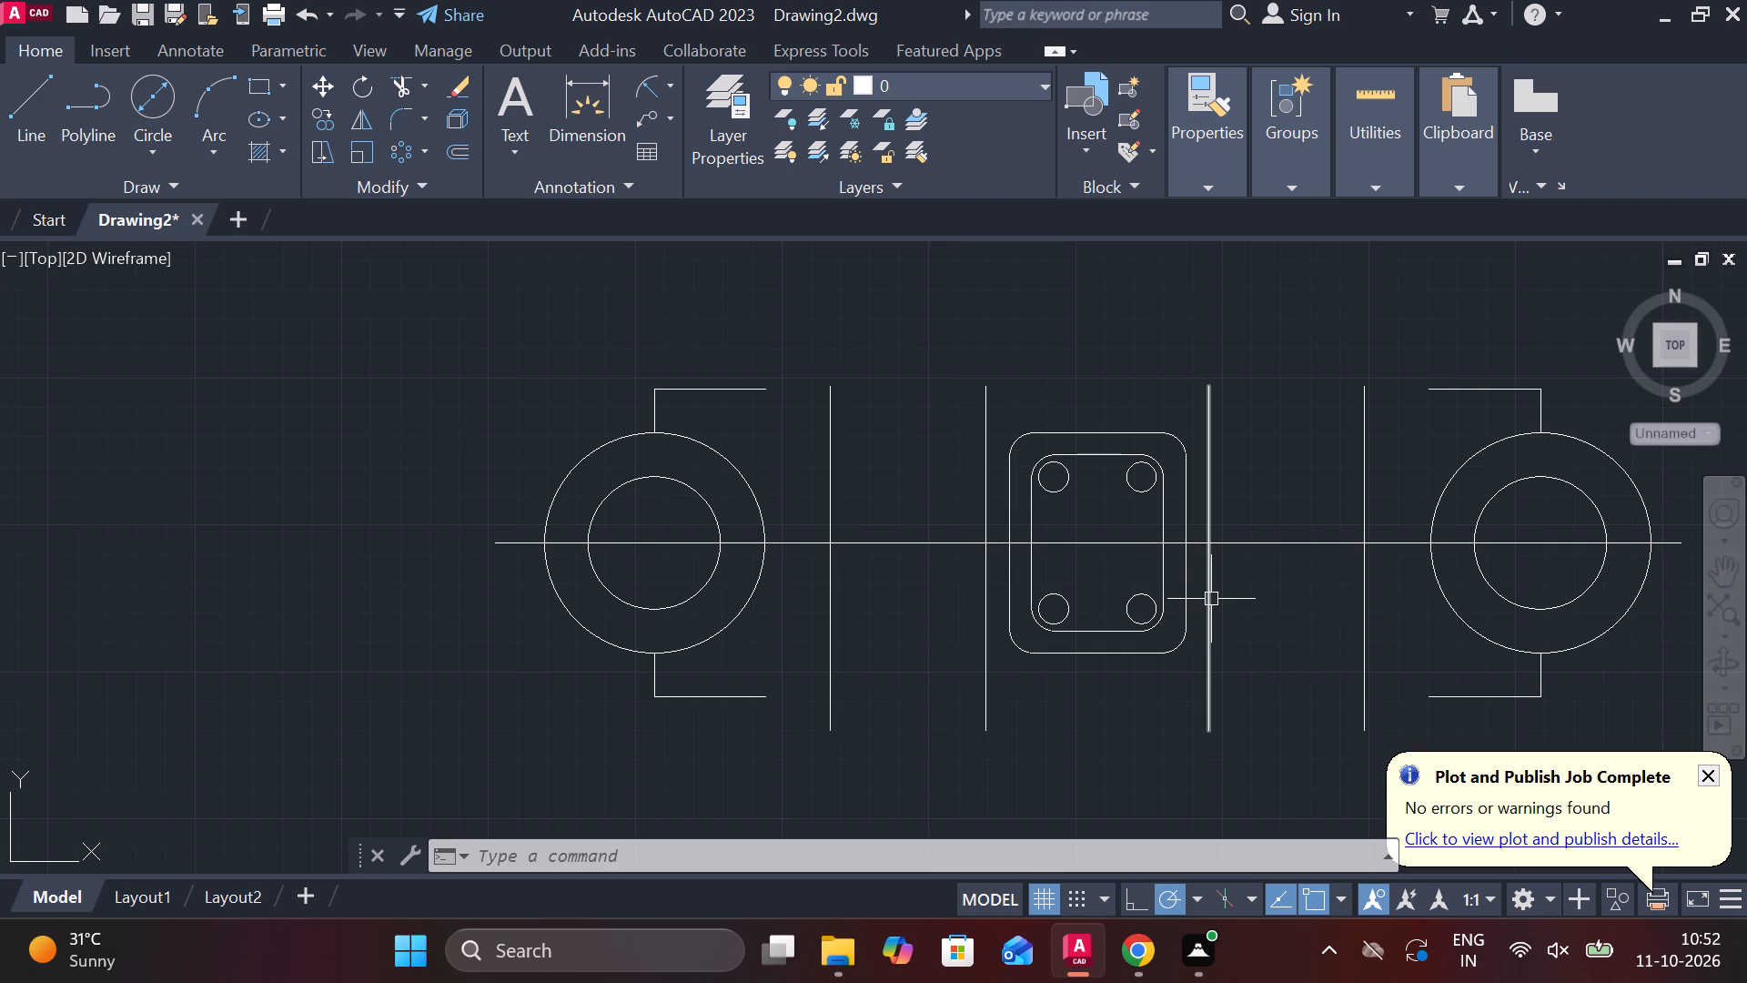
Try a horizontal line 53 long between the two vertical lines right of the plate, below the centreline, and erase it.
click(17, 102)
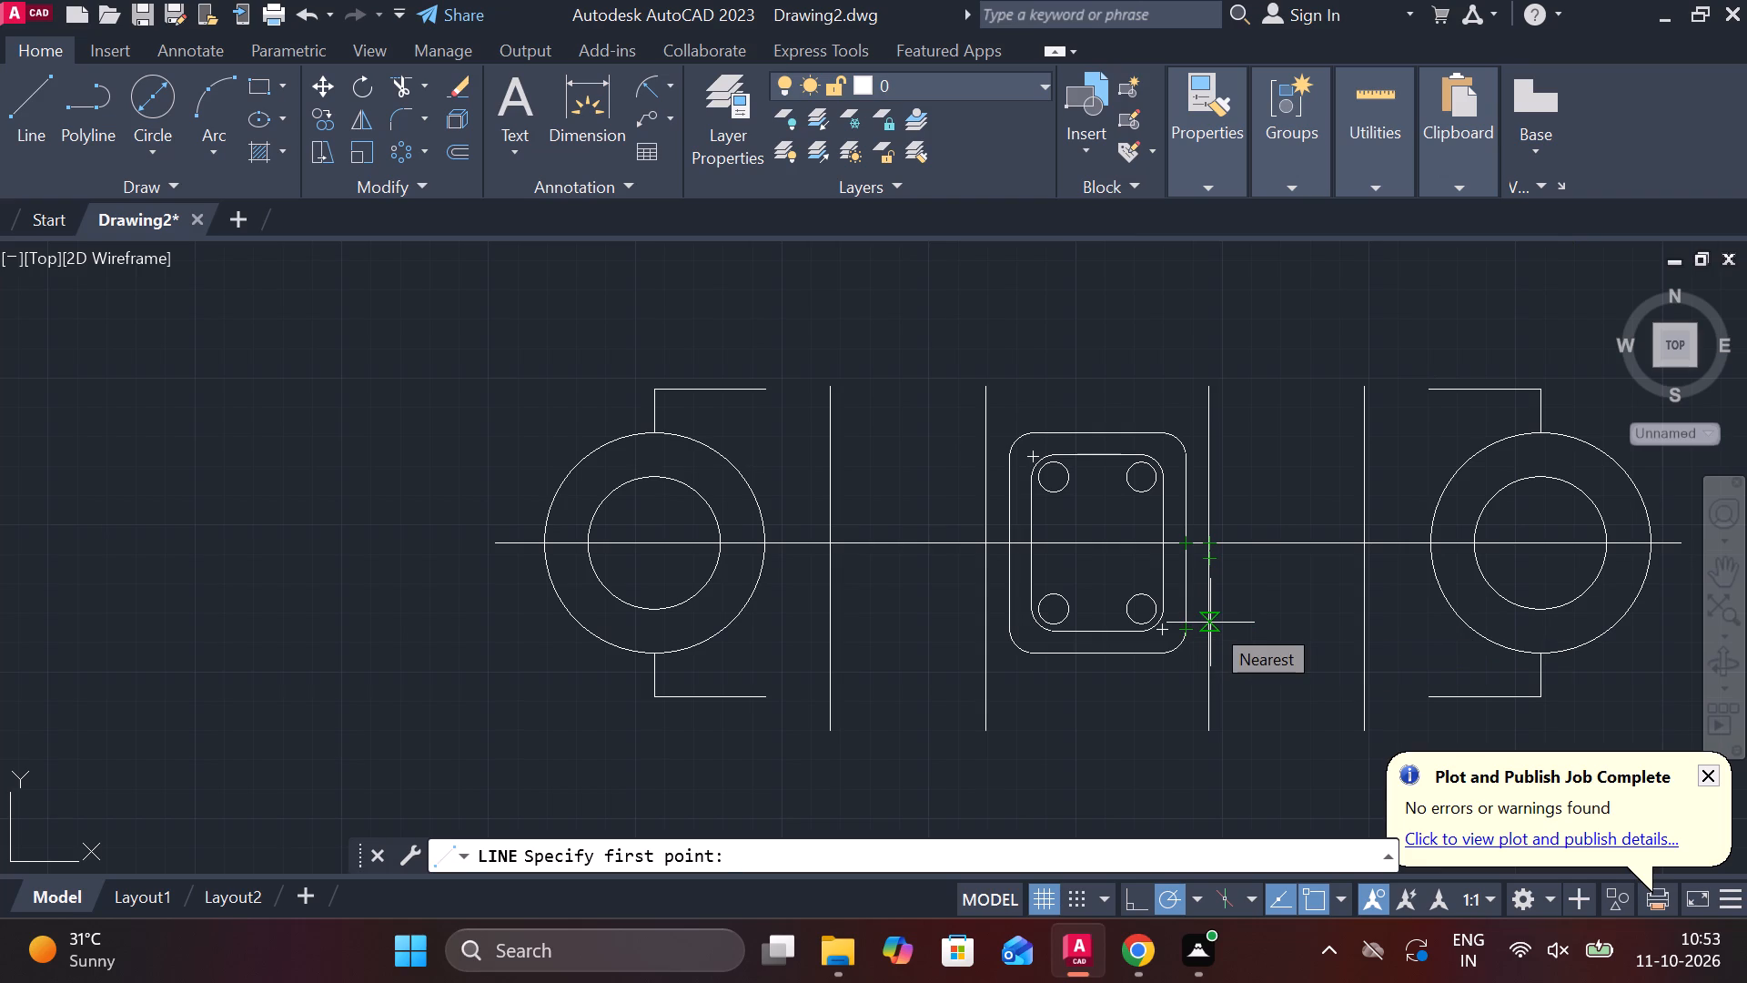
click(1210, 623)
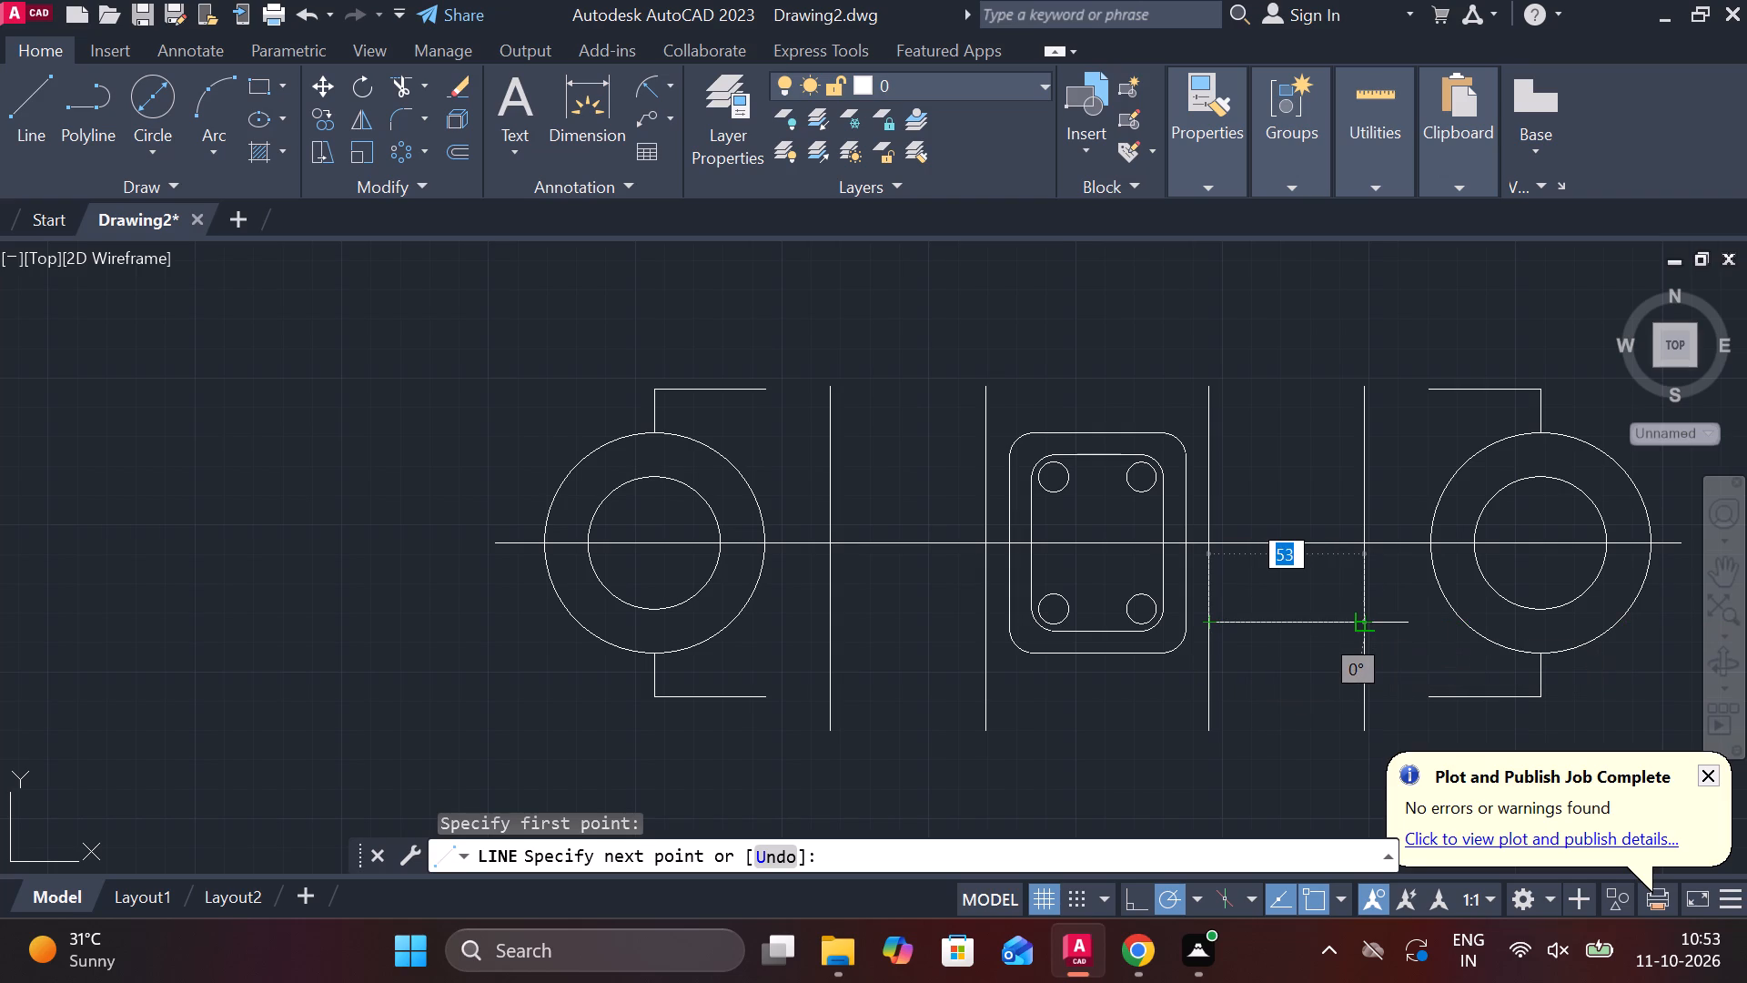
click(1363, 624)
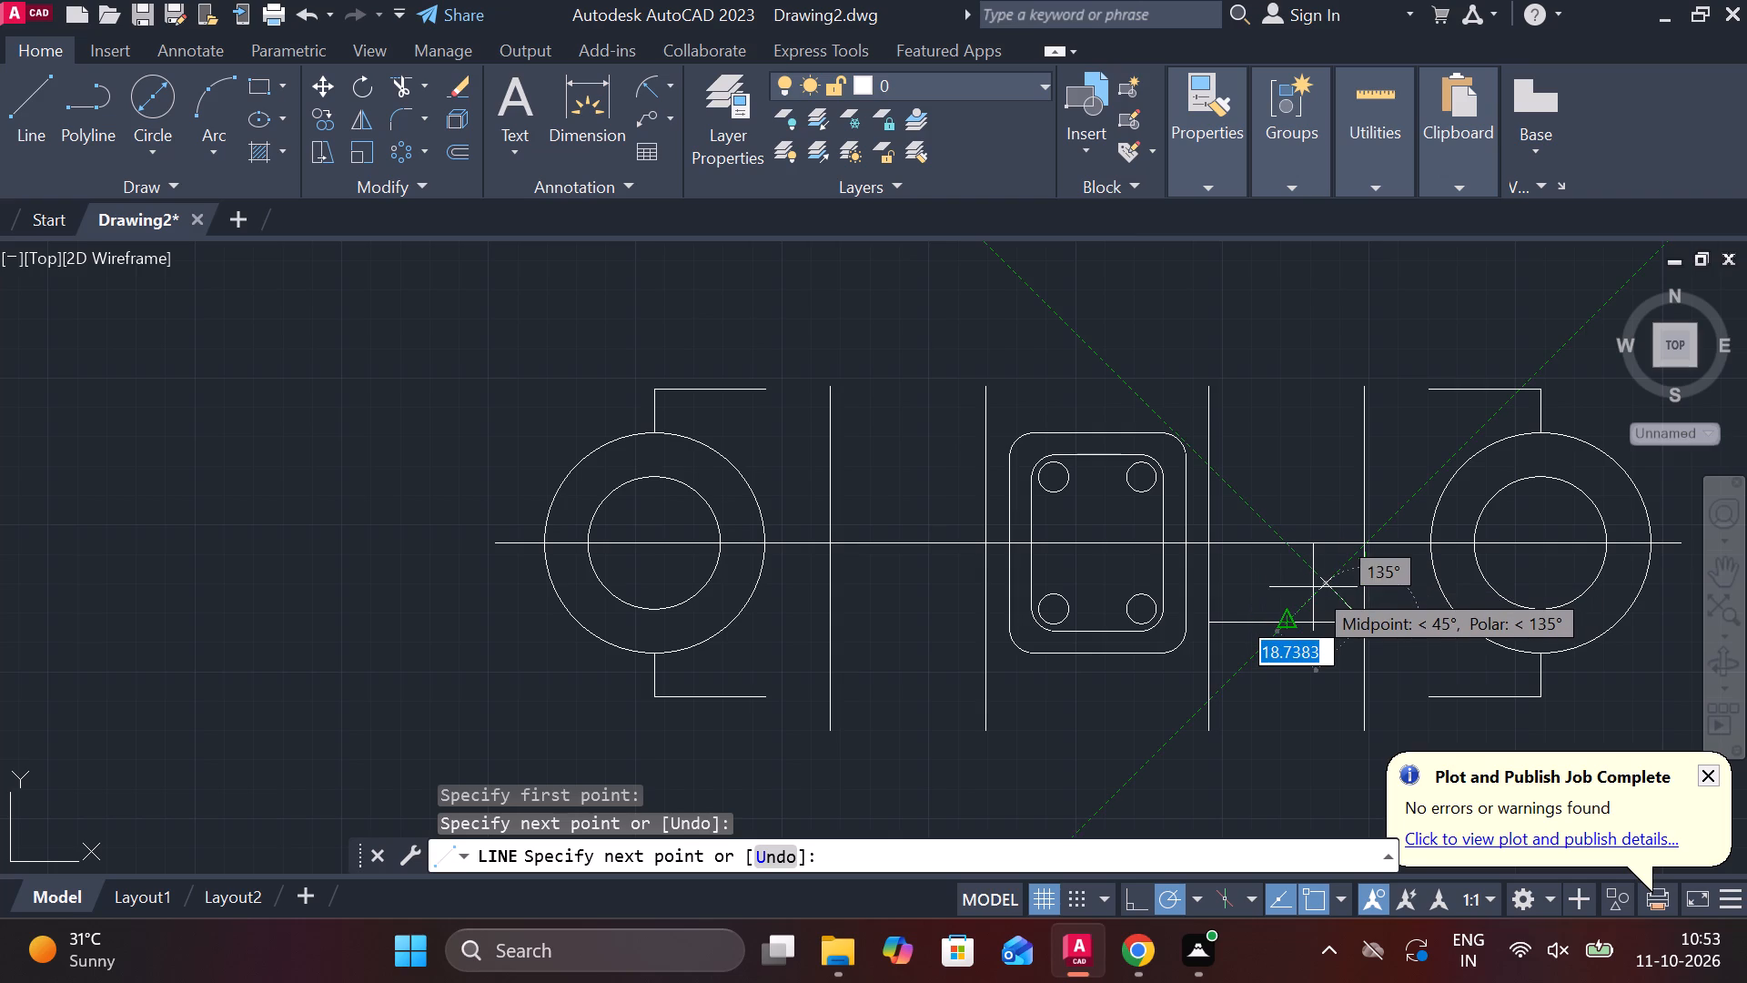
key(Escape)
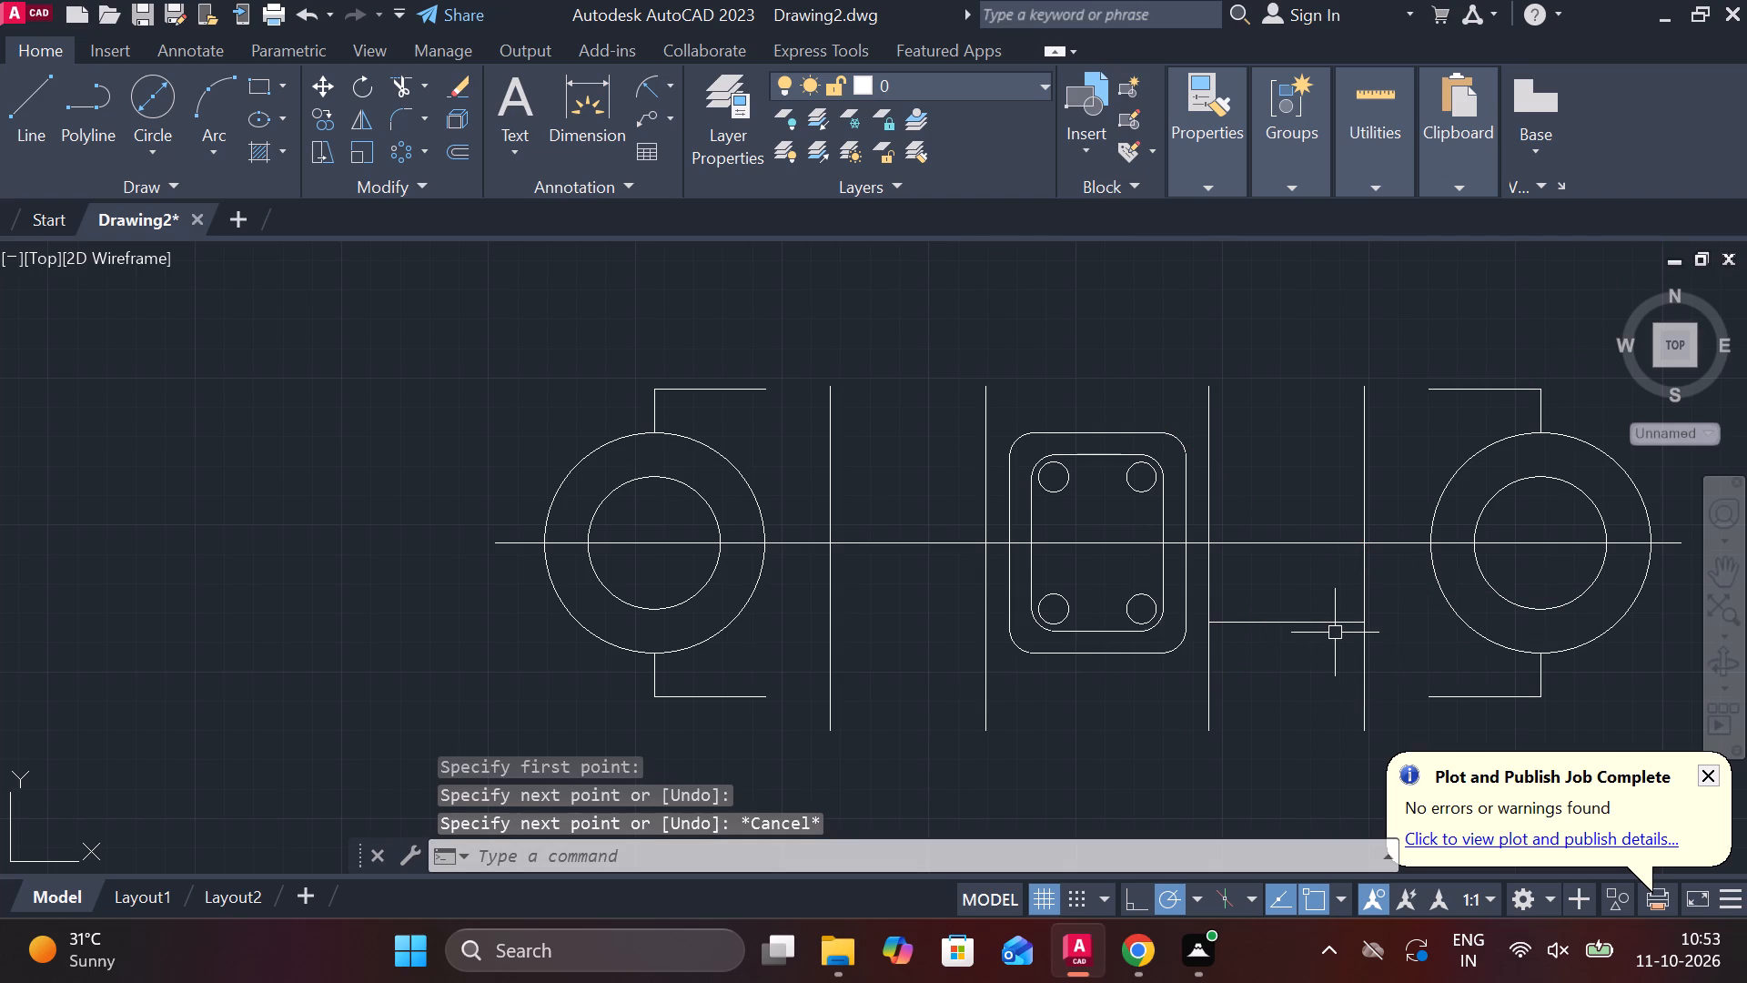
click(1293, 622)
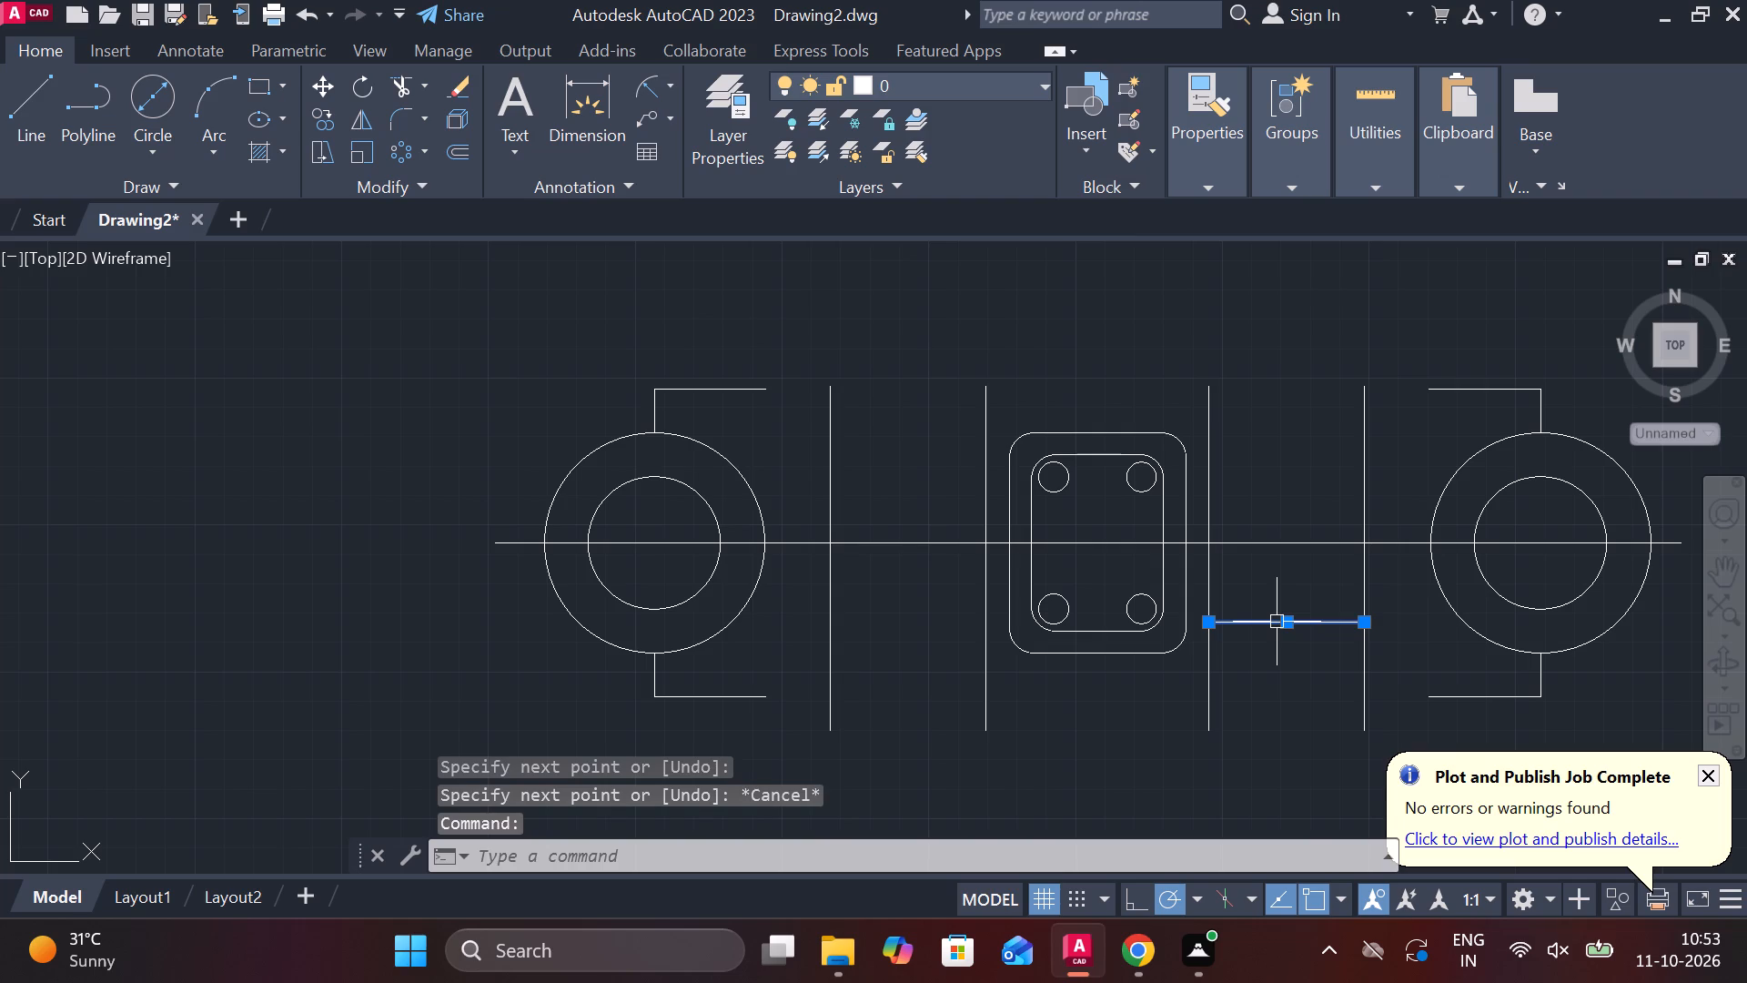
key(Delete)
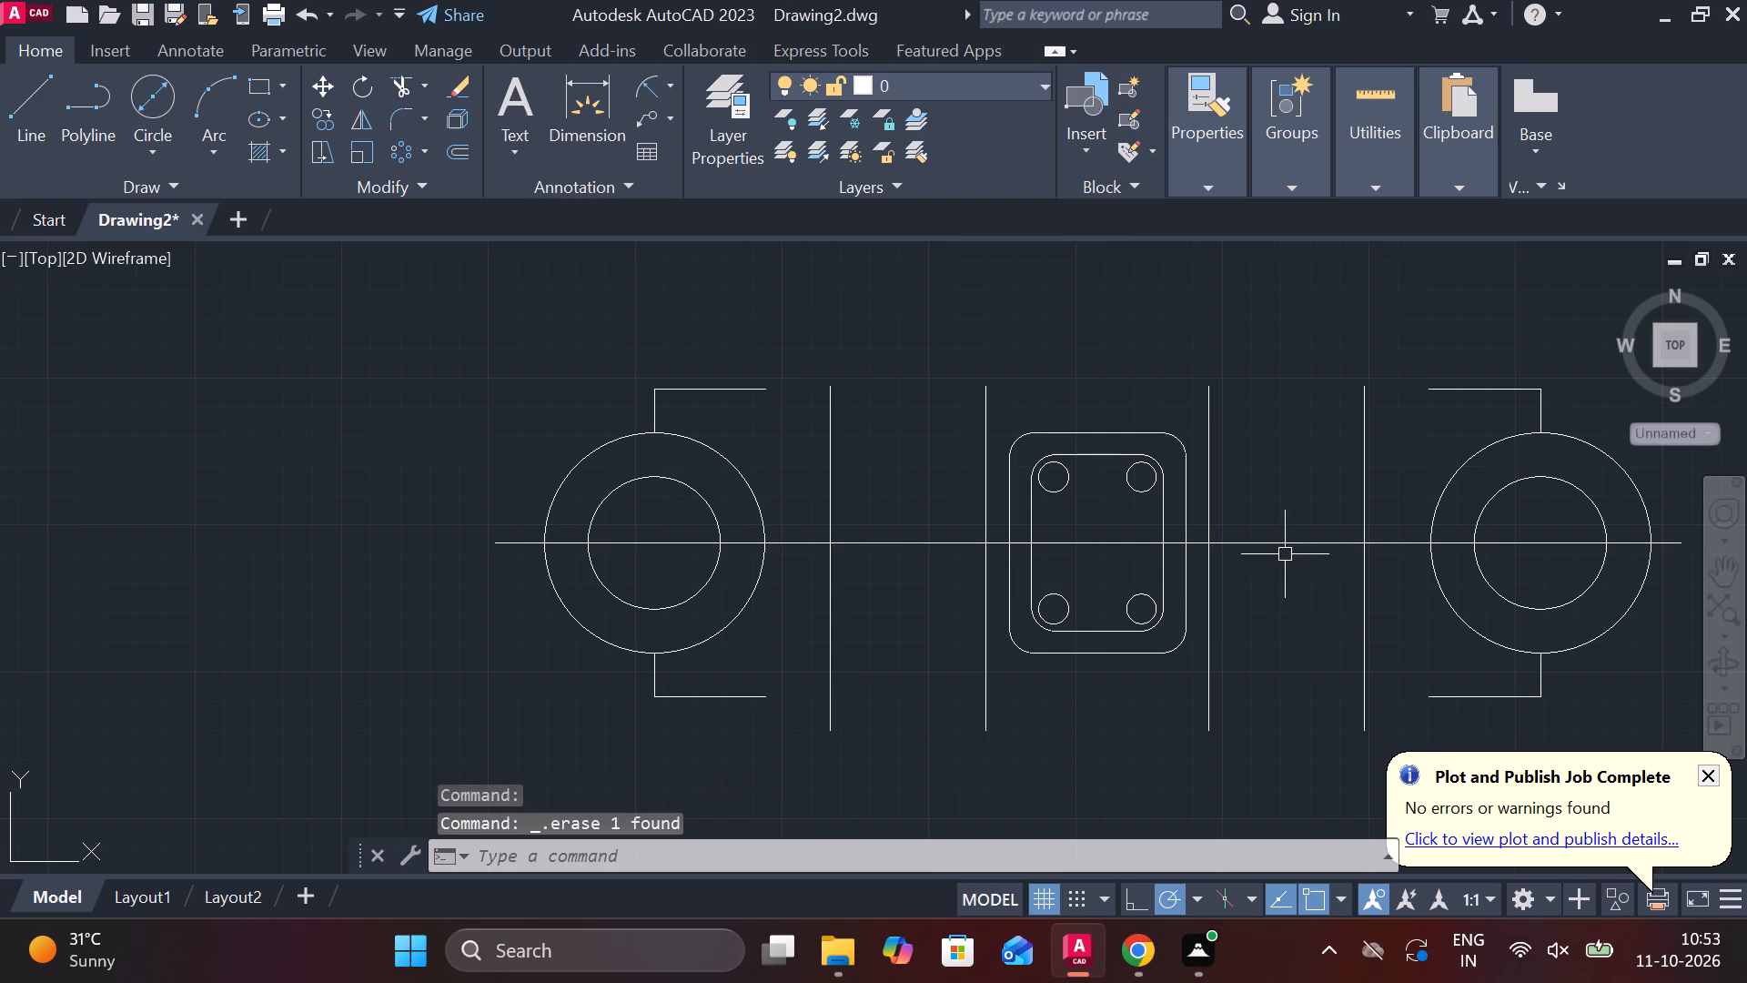
Copy the long horizontal centreline 8.5 below and 8.5 above itself.
click(1285, 542)
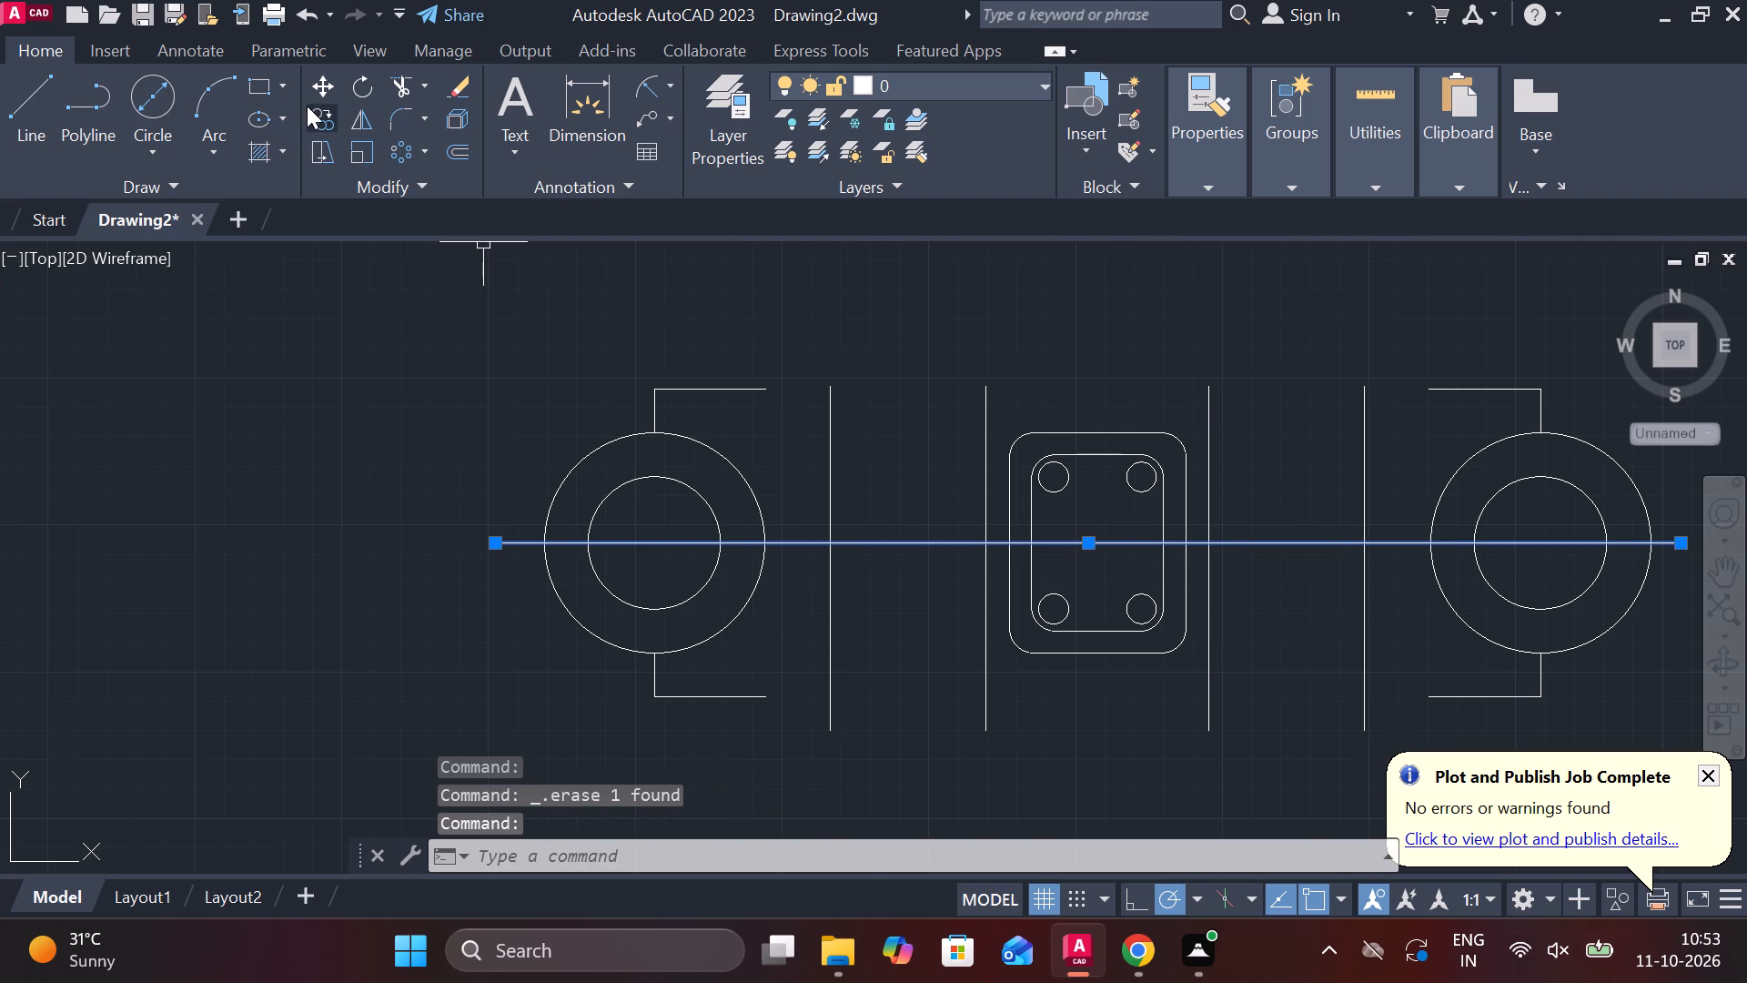
click(312, 106)
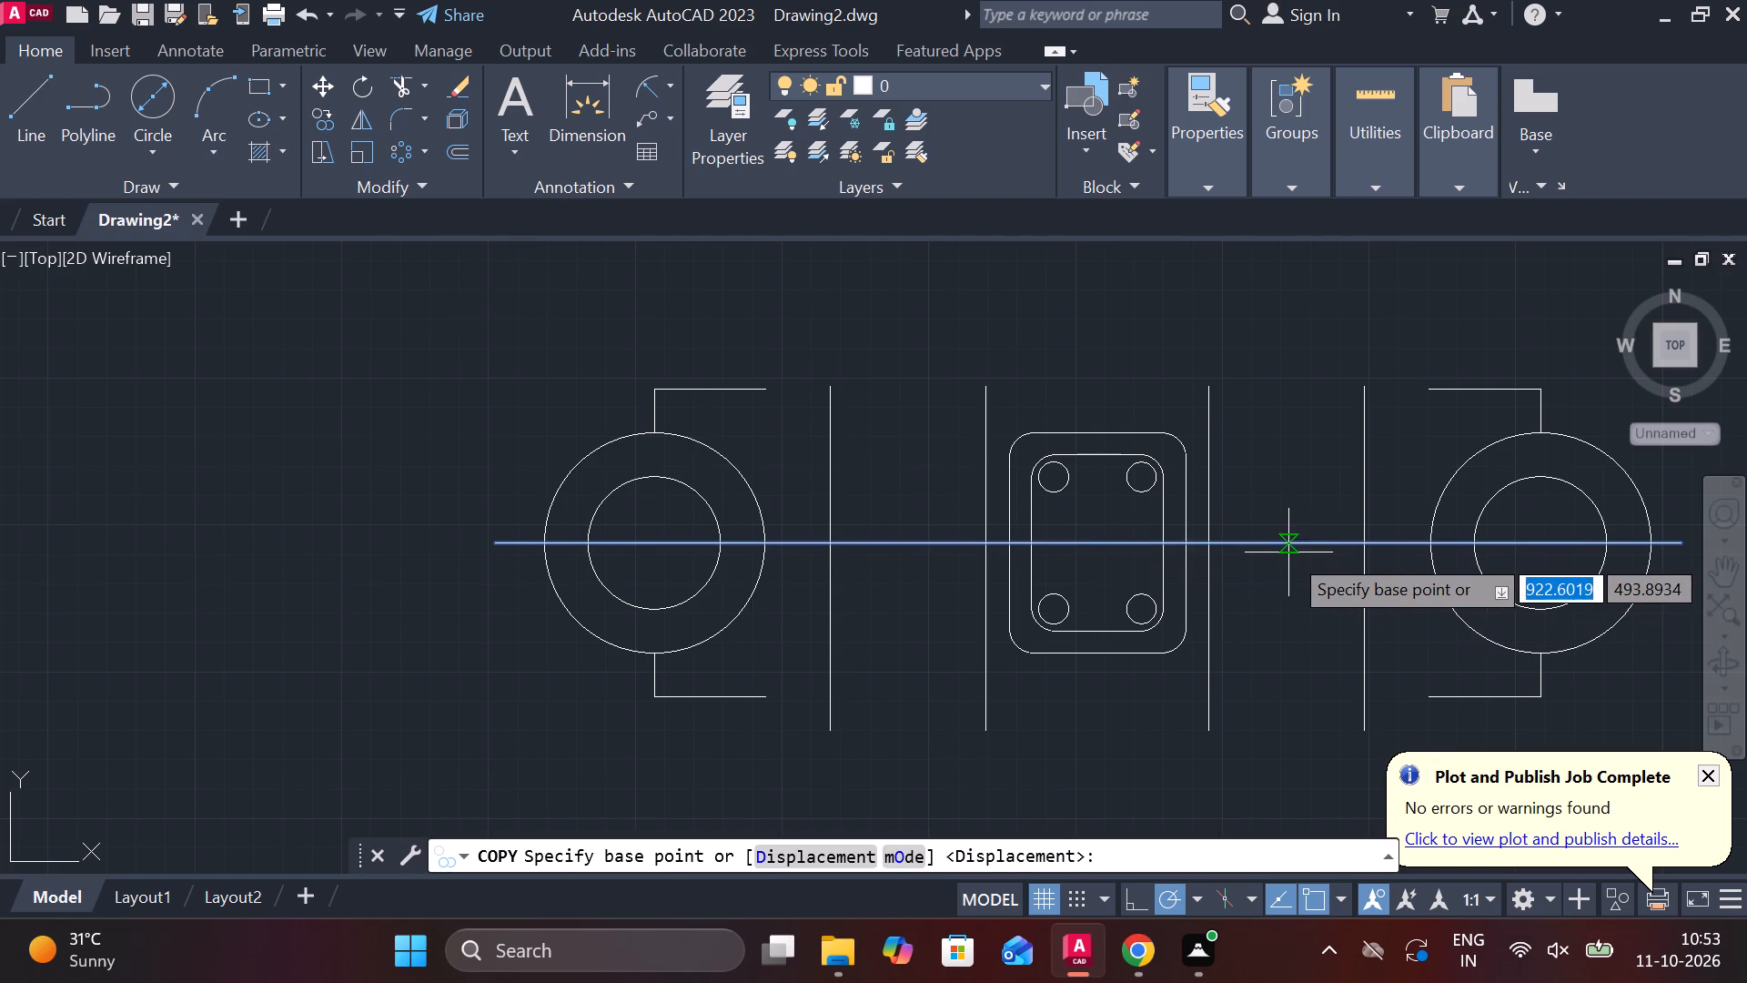
click(1287, 543)
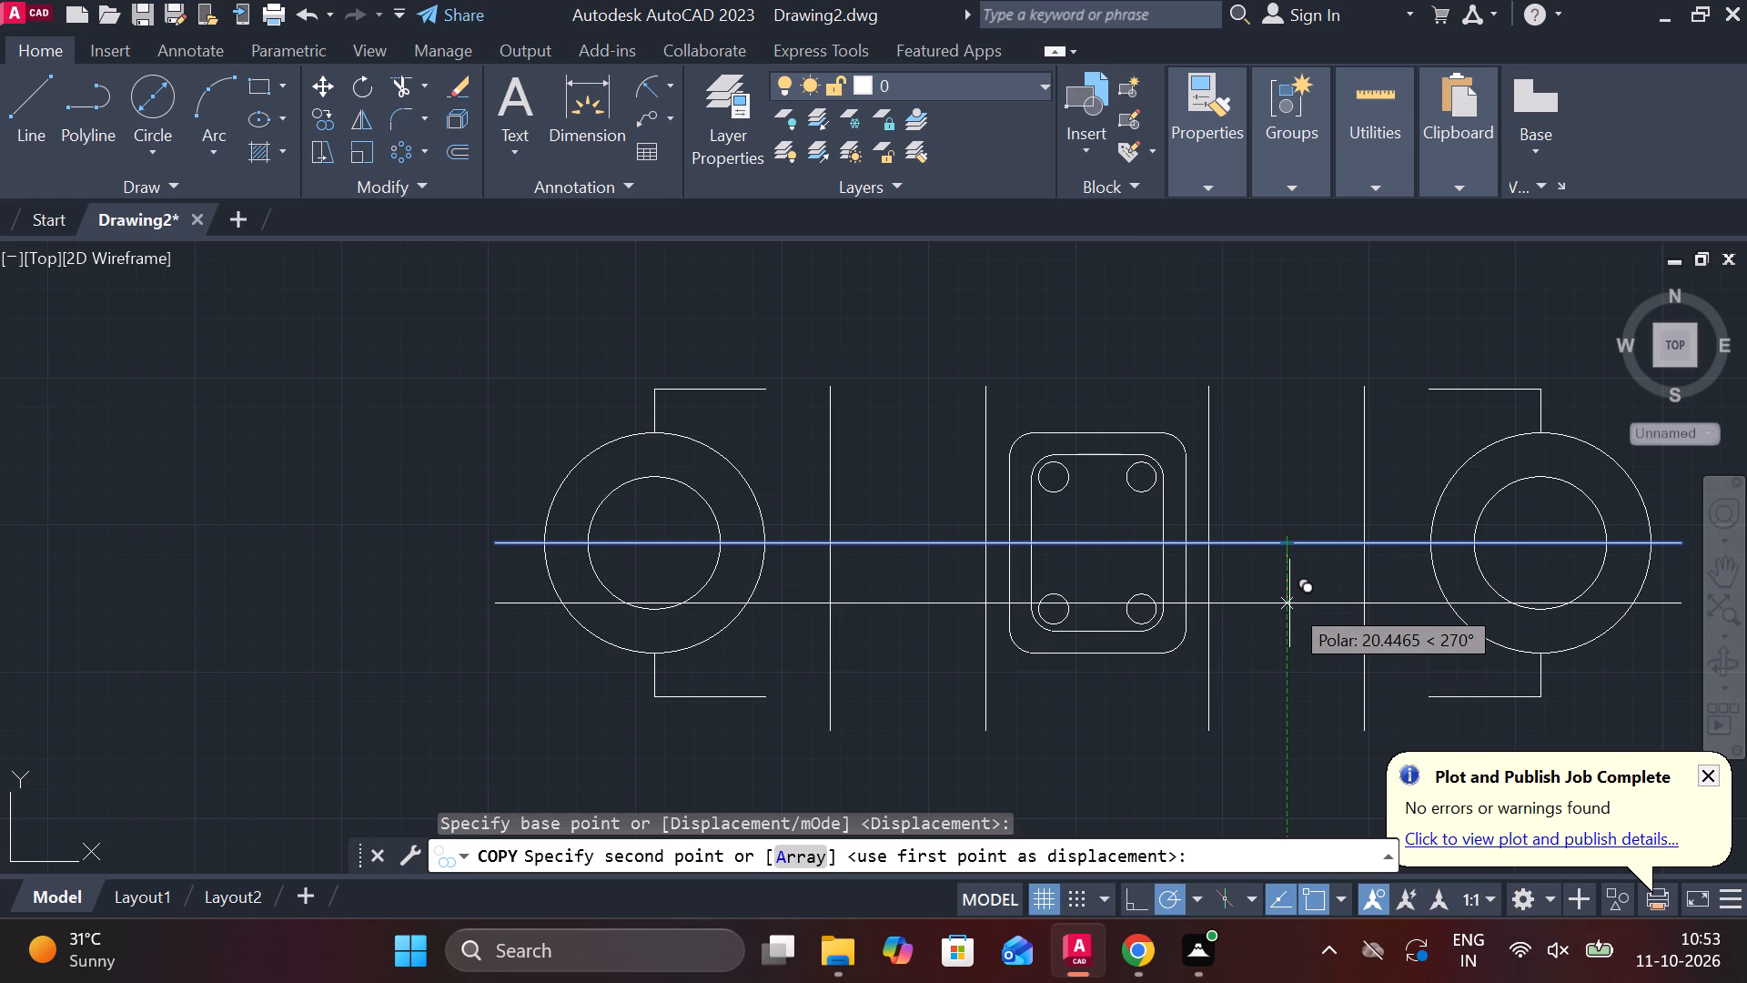
key(8)
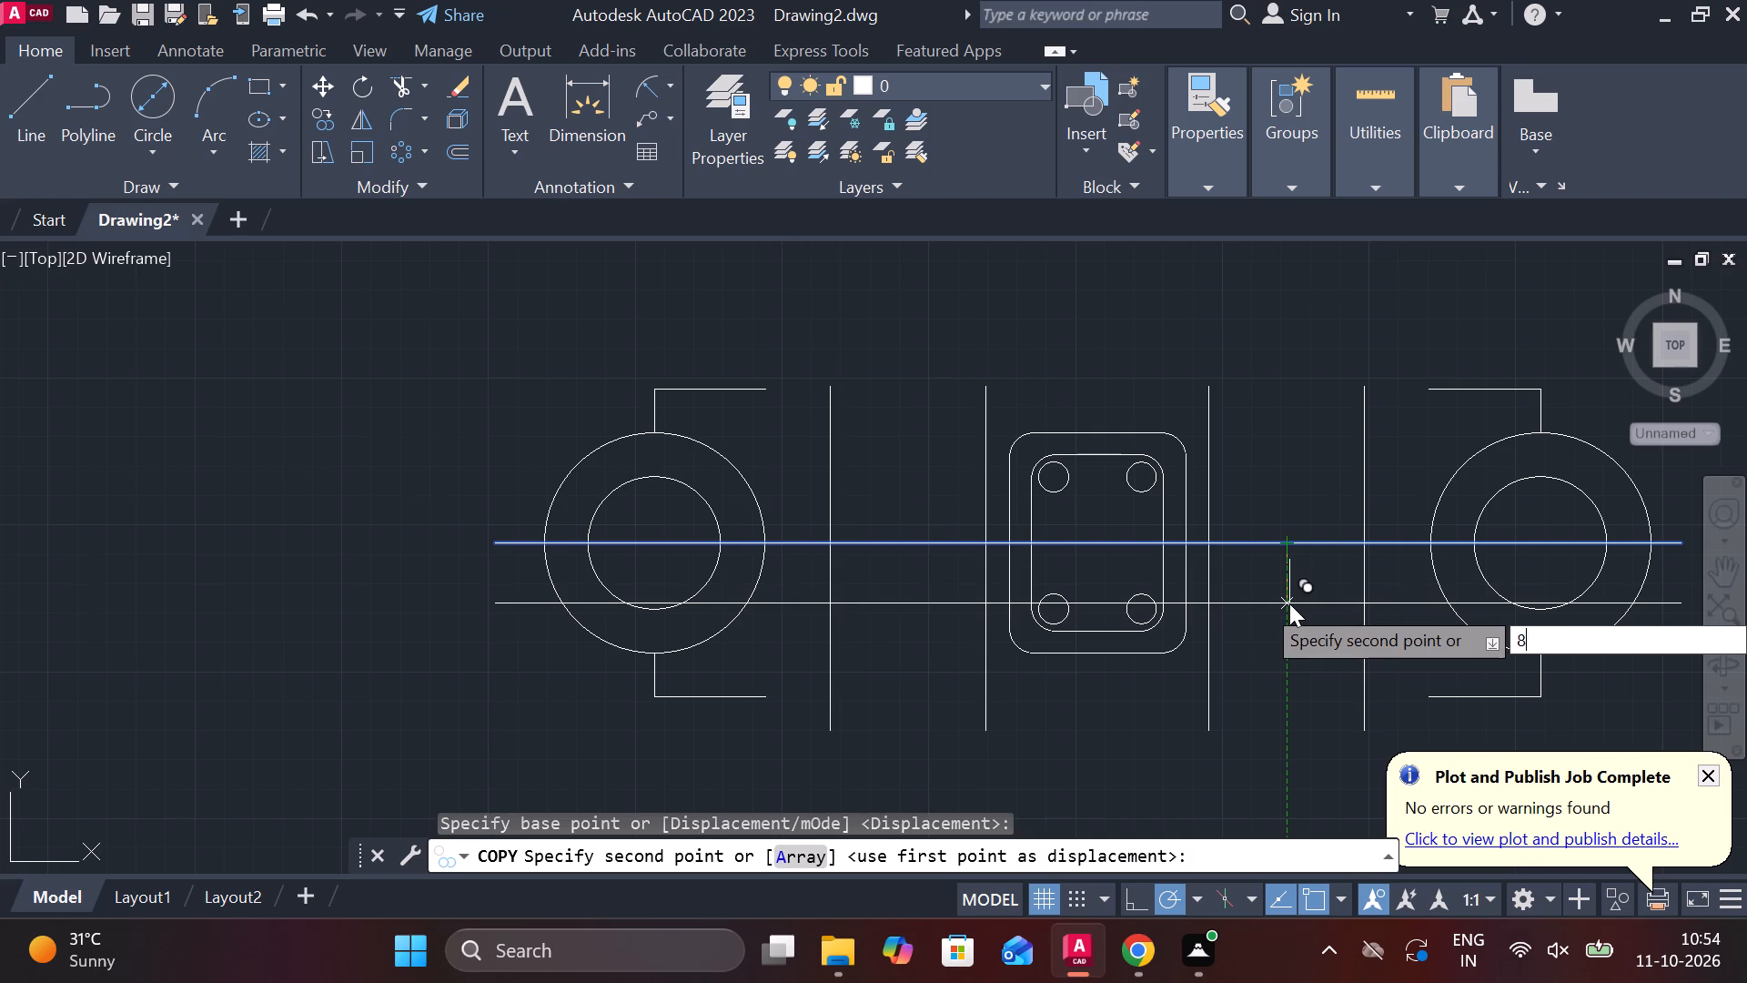
key(period)
key(5)
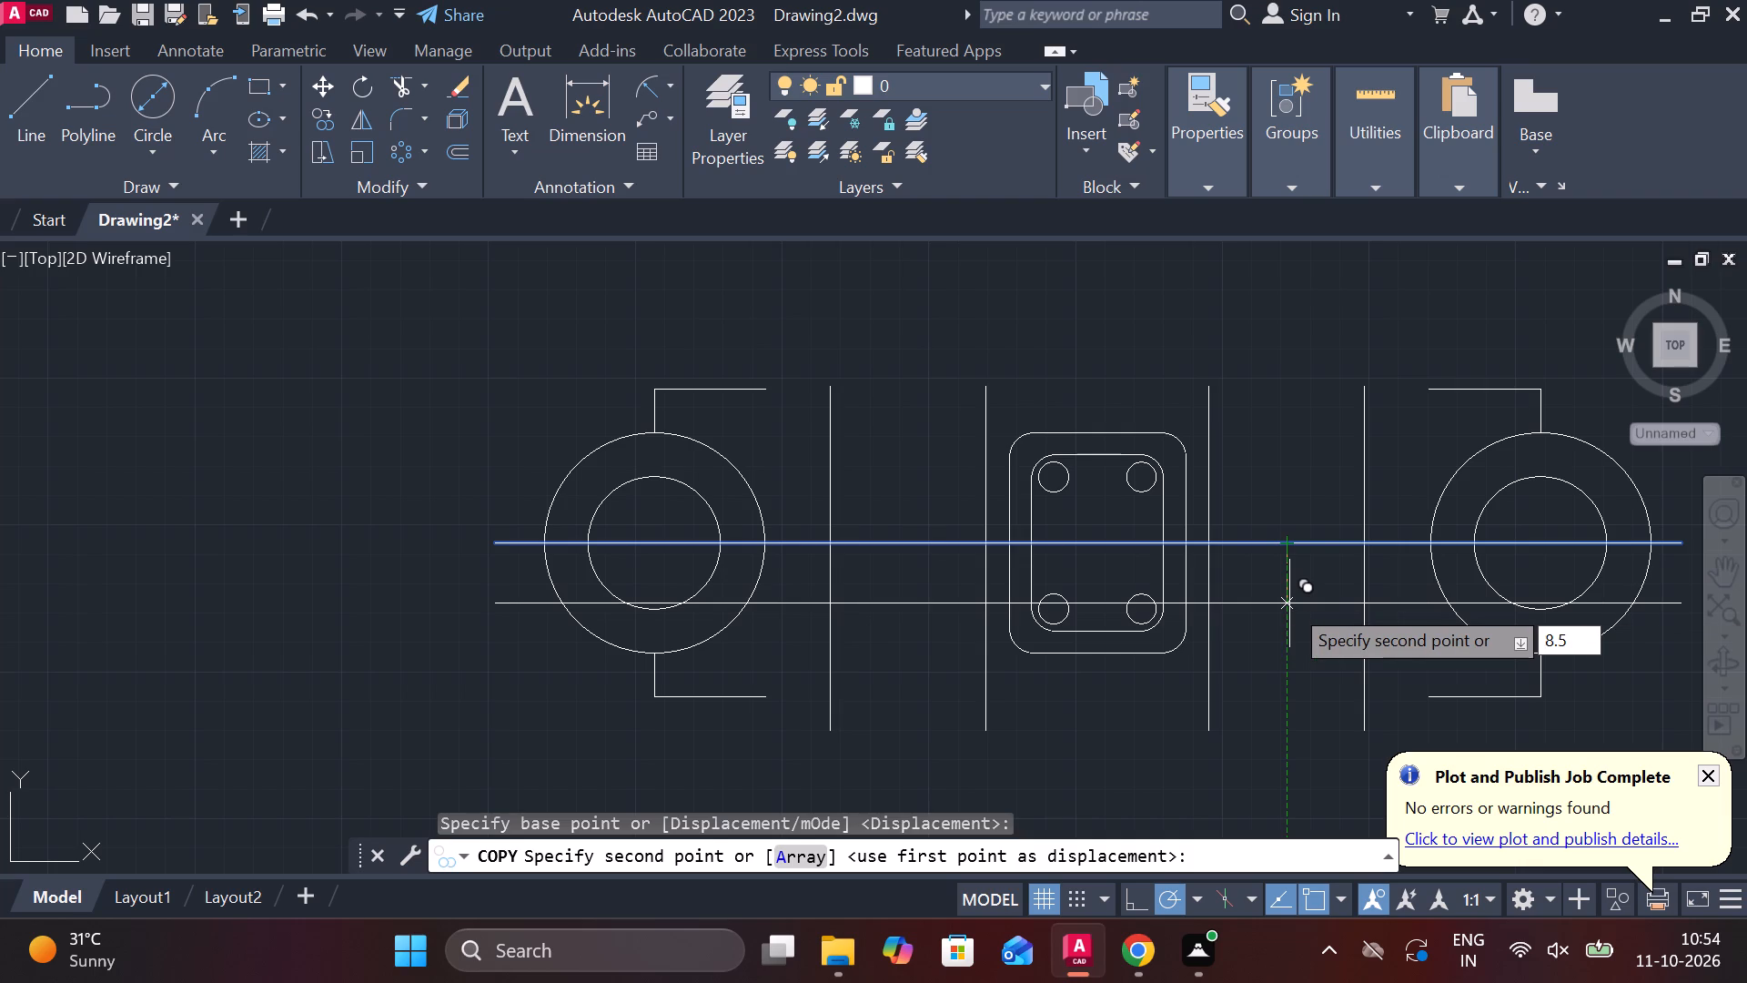
key(Return)
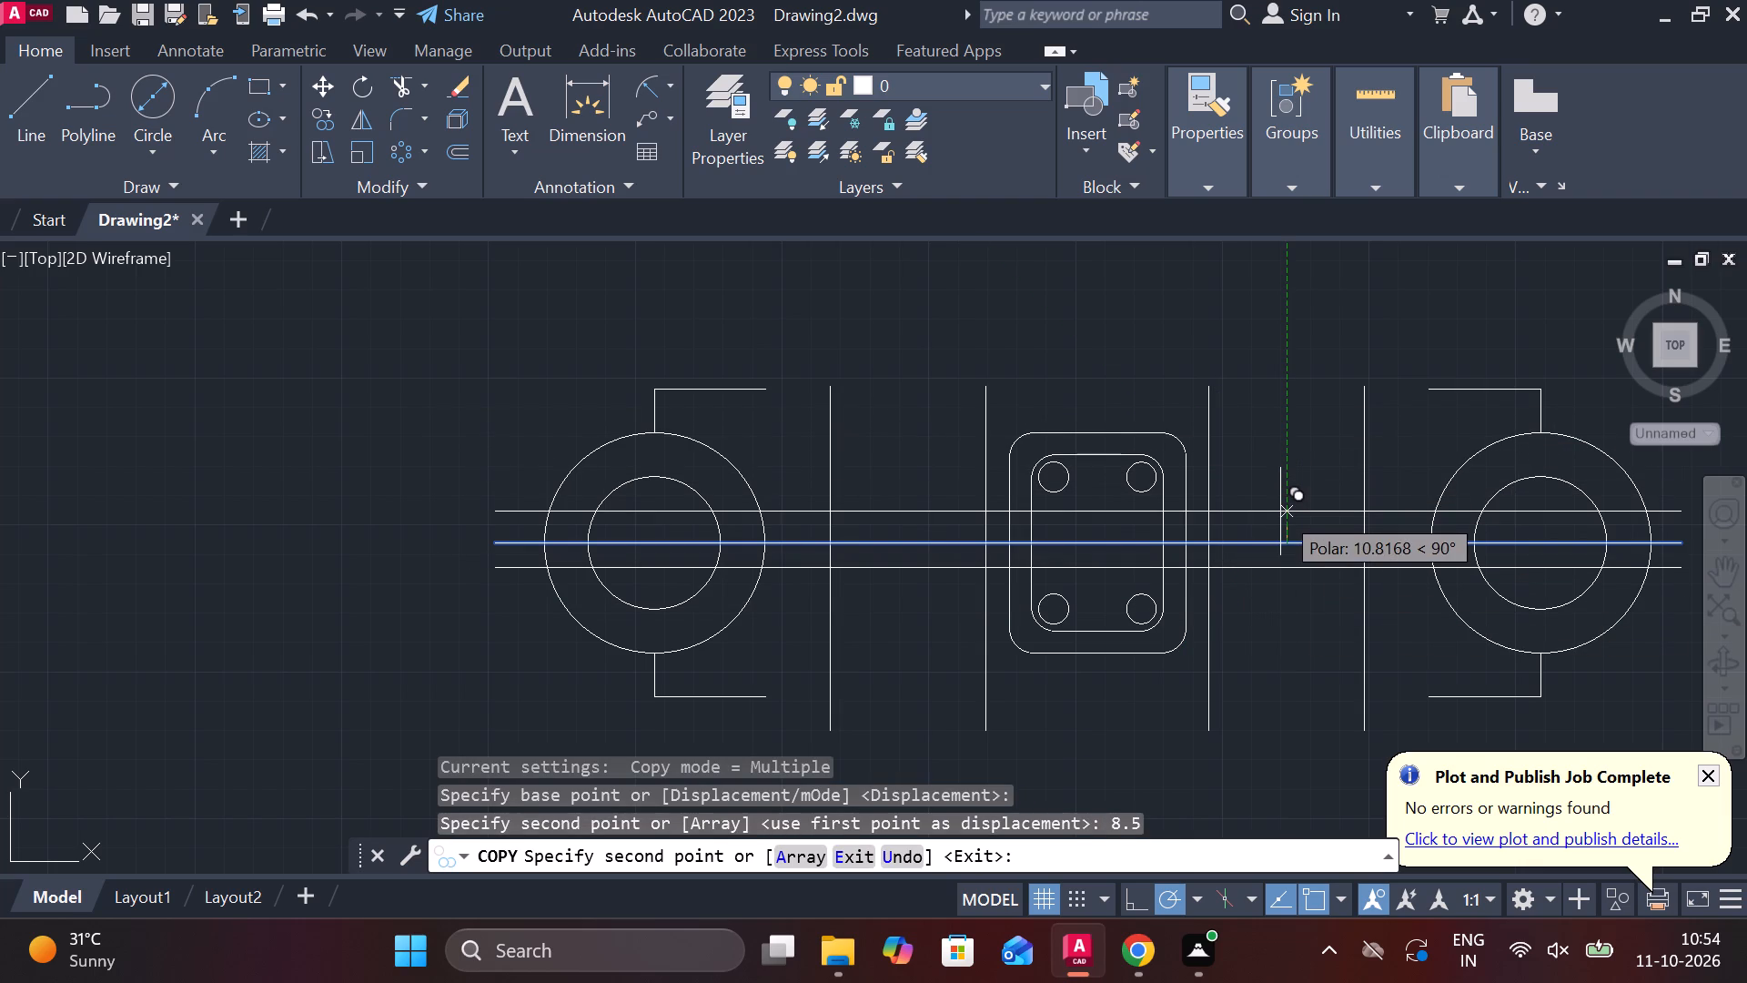
key(8)
key(period)
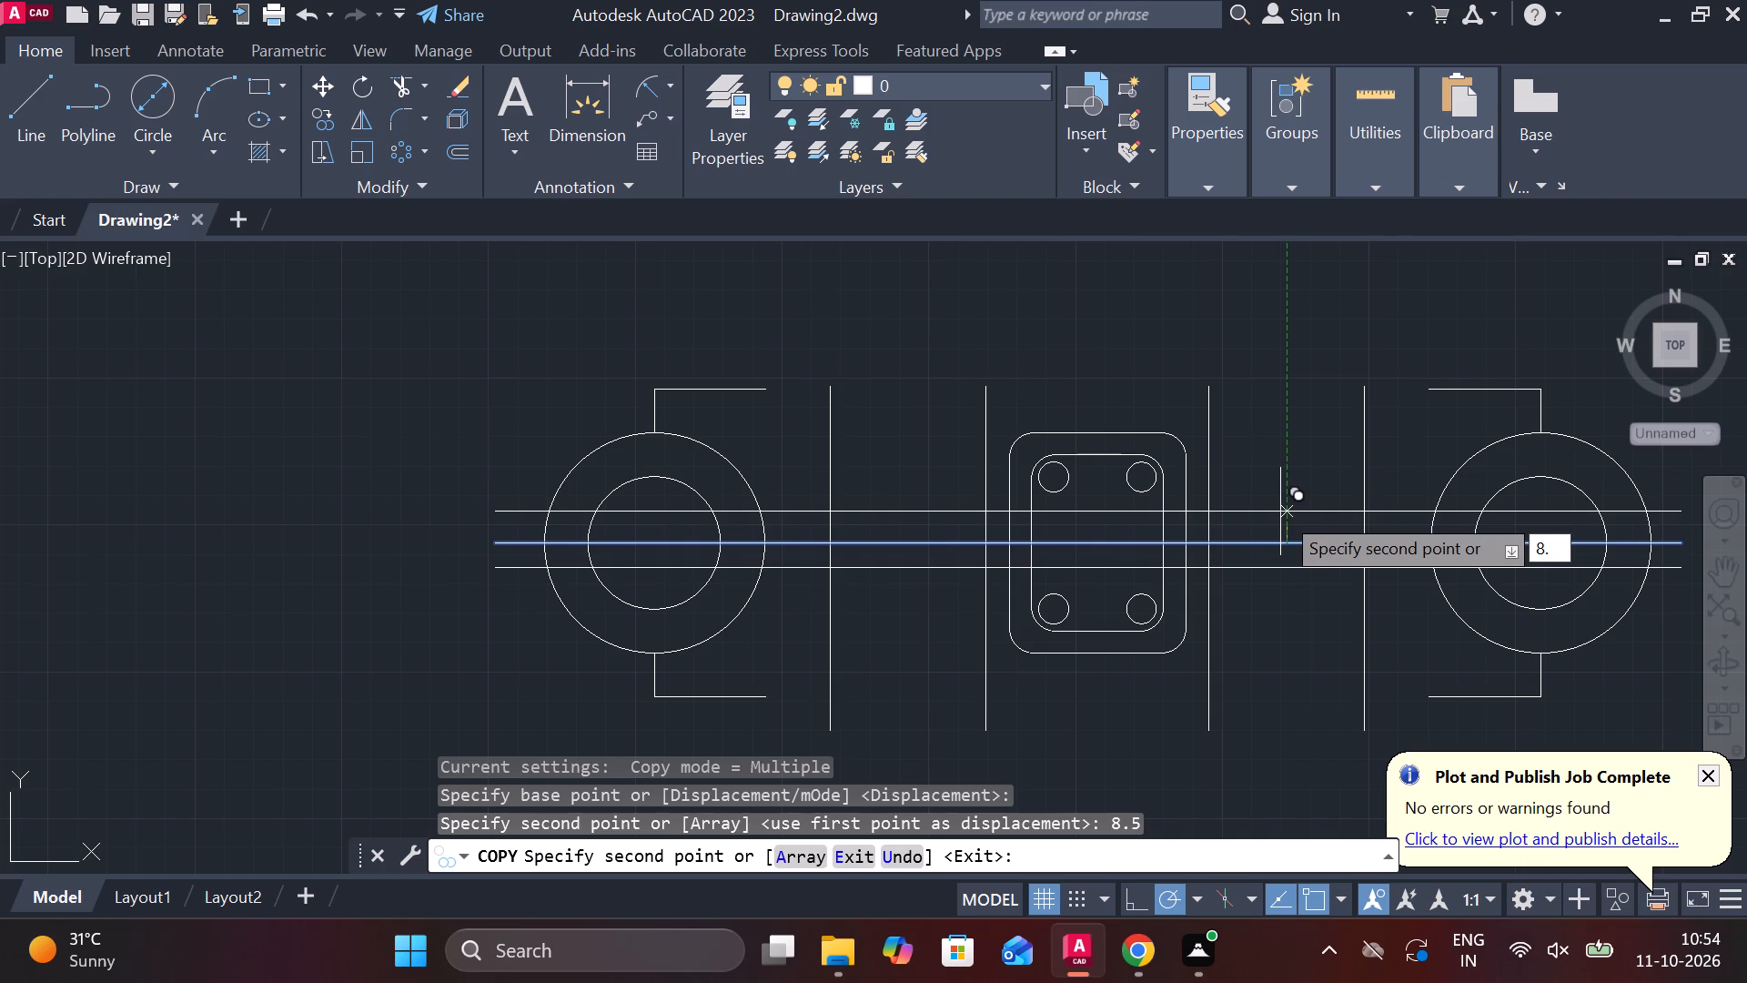
key(5)
key(Return)
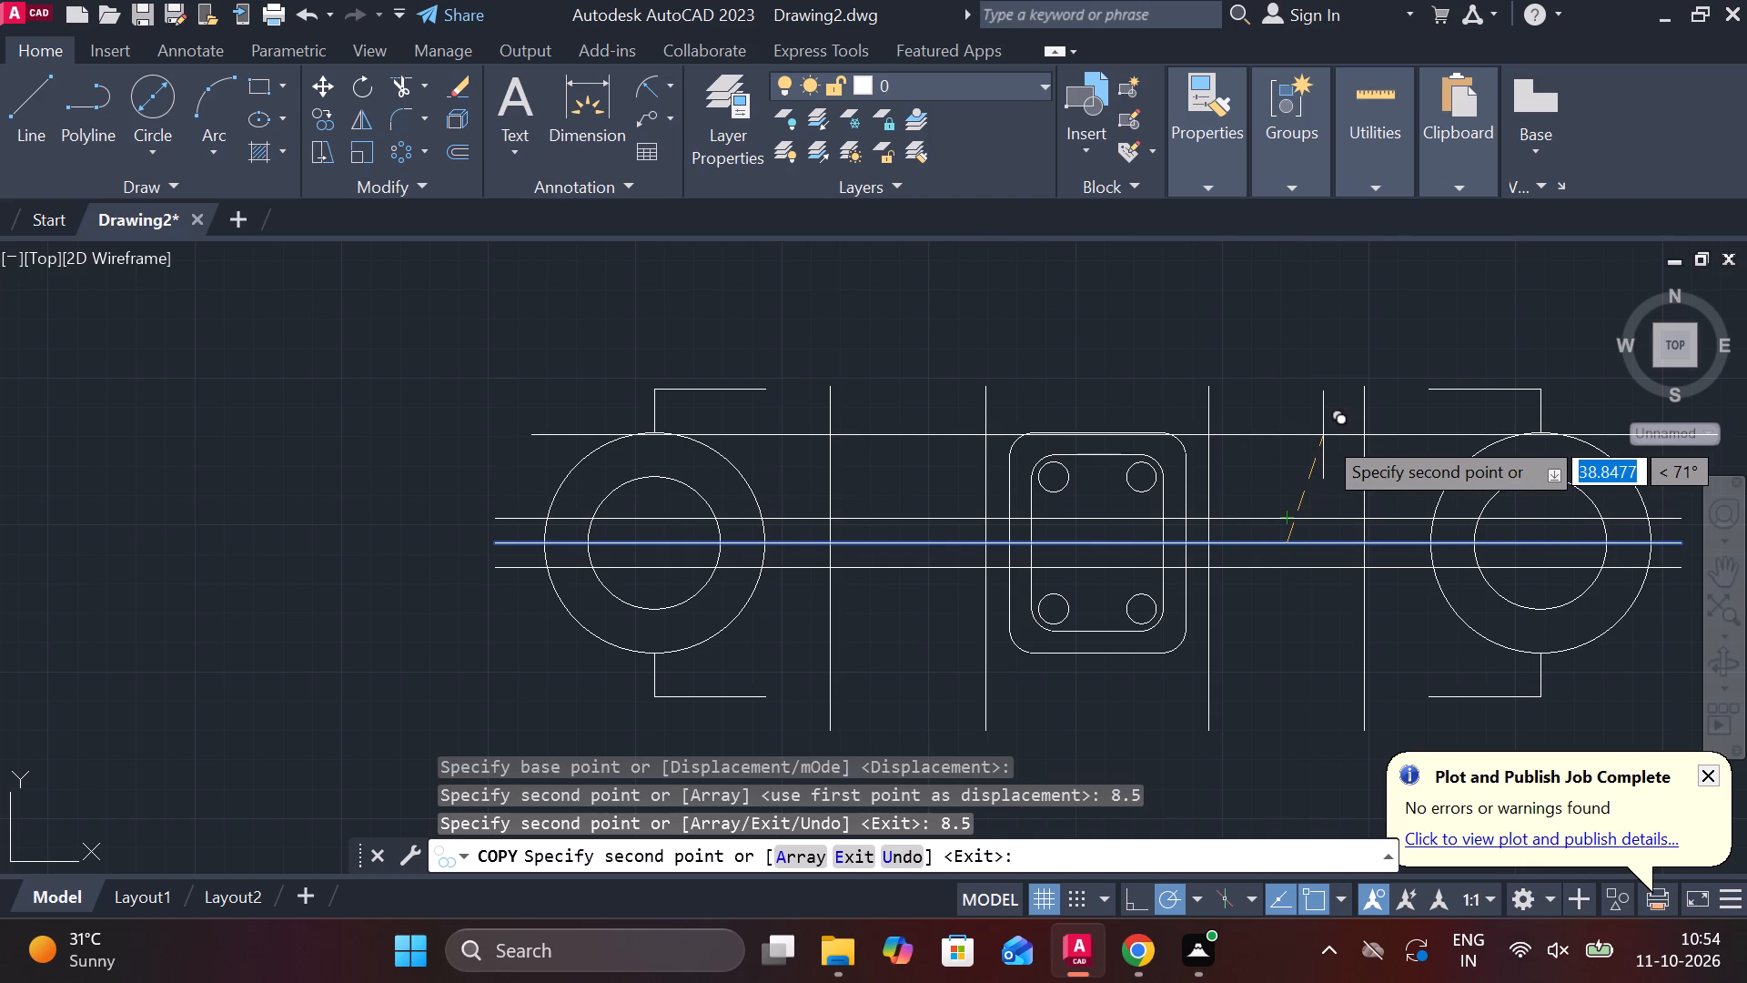
key(Escape)
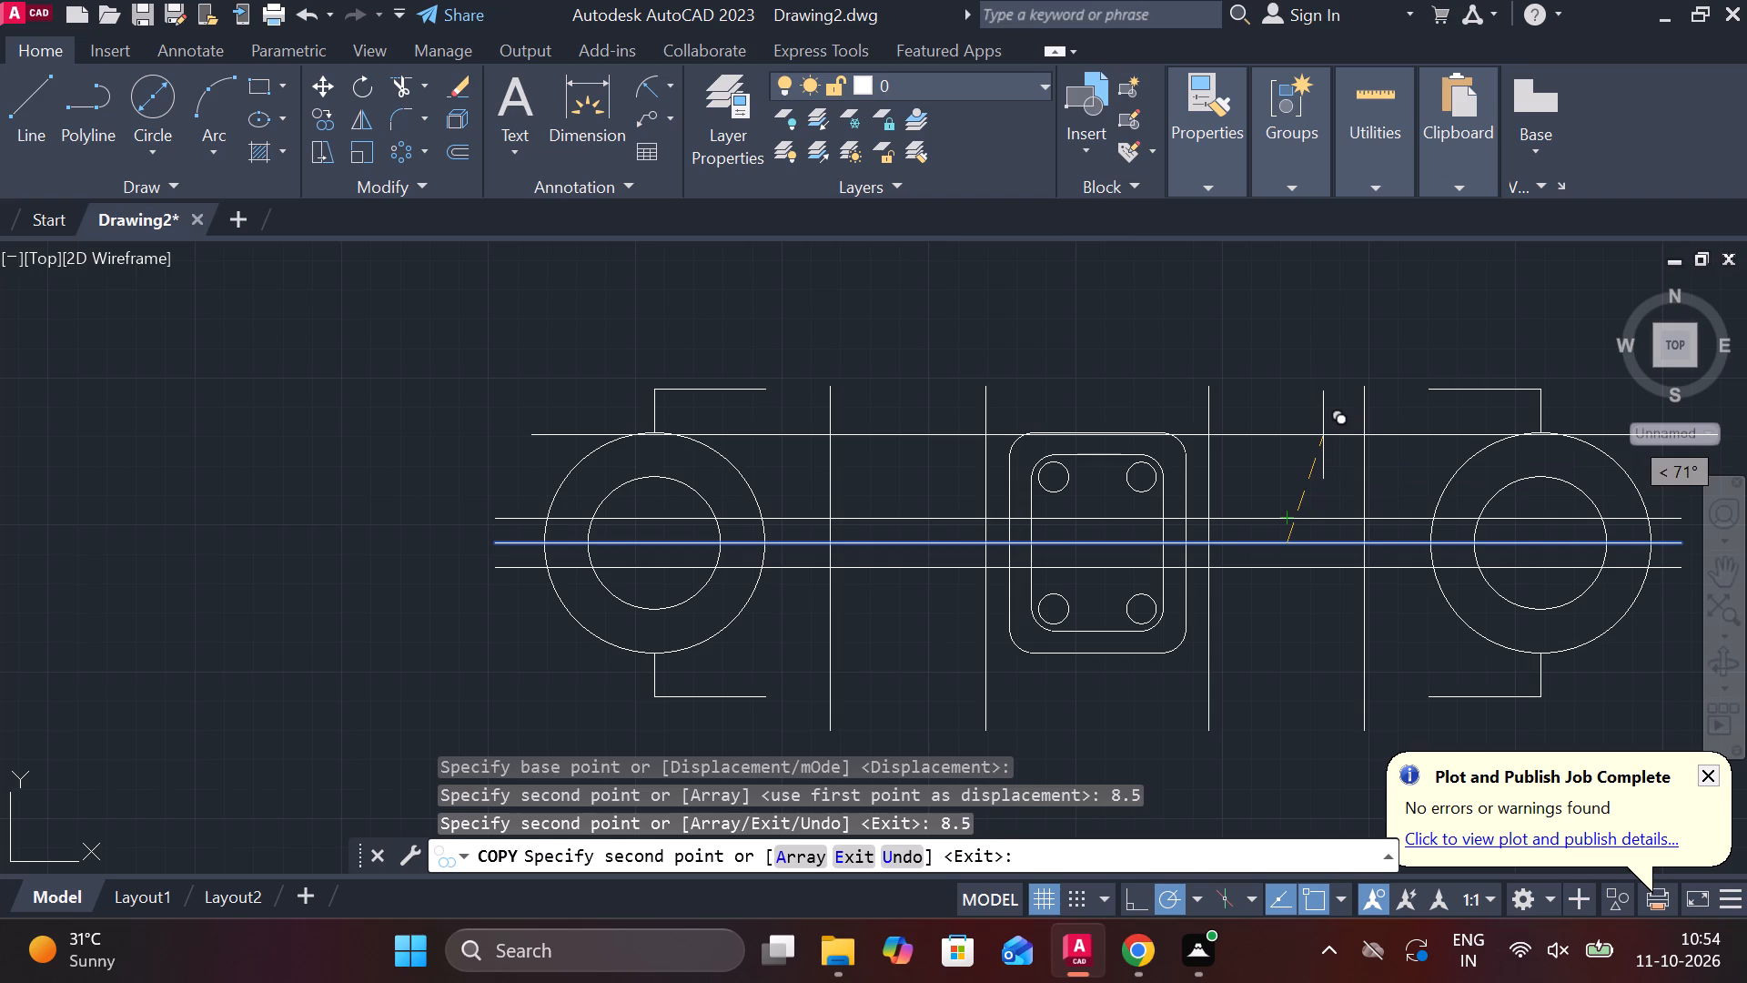
Copy the same horizontal centreline 22 above and 22 below itself.
click(1330, 545)
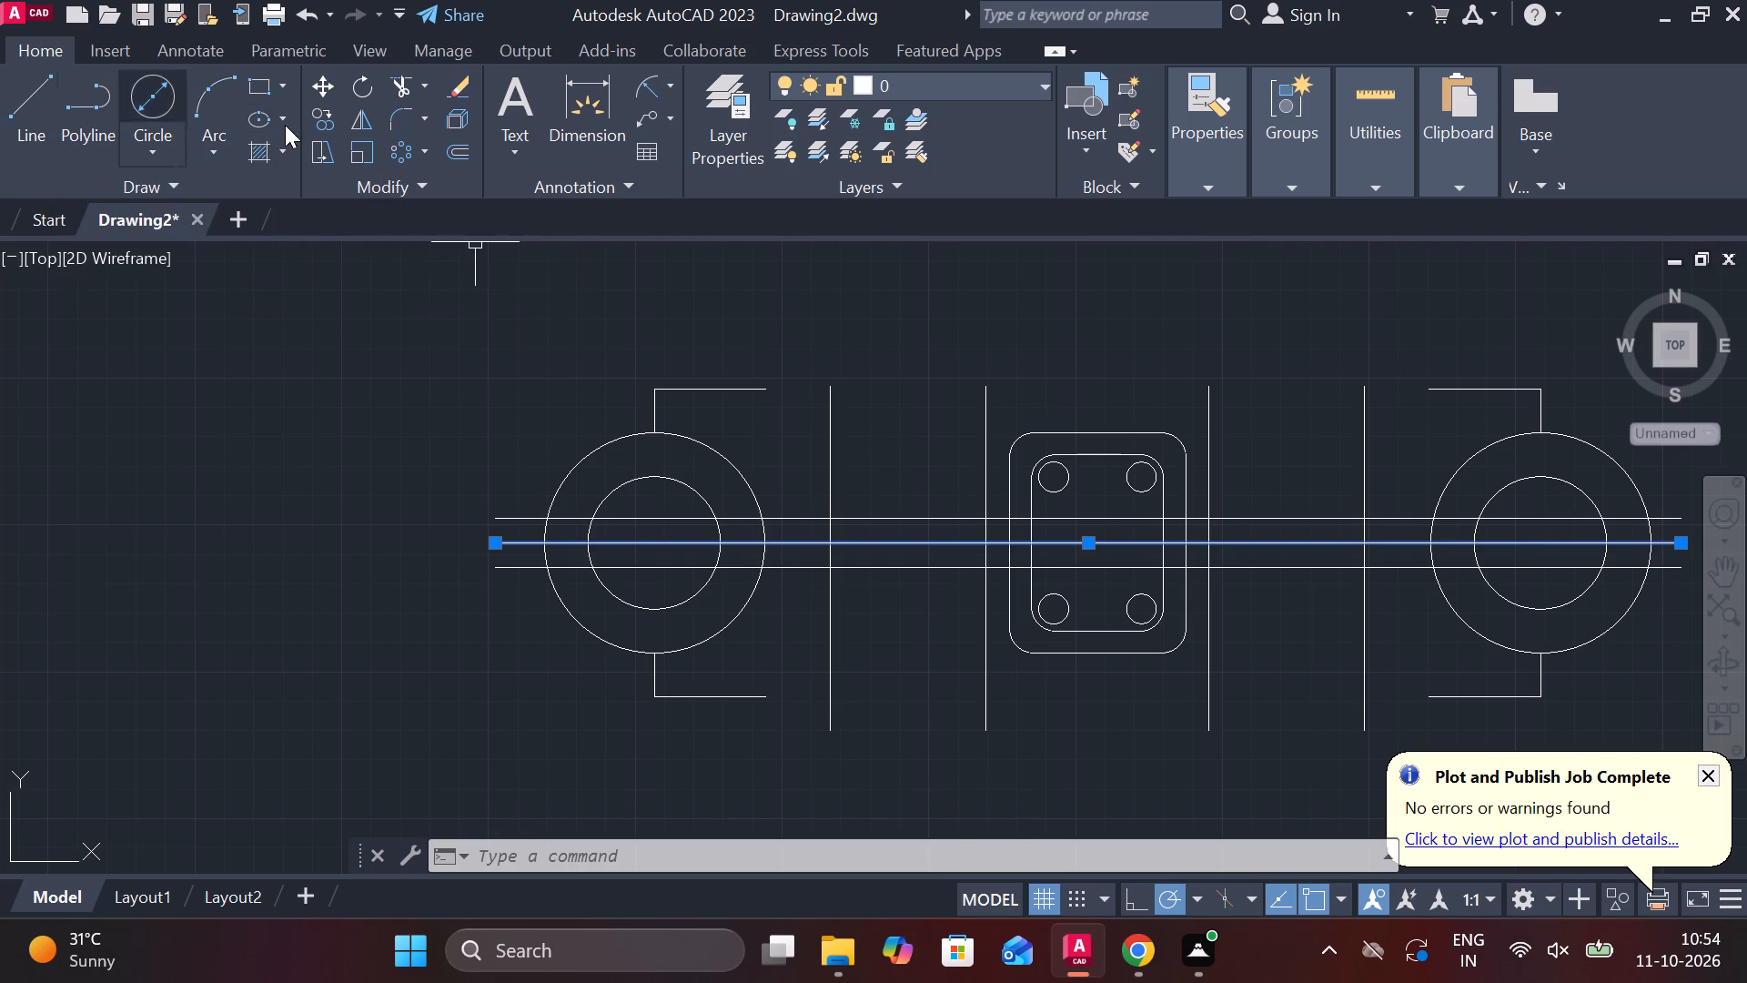
click(316, 125)
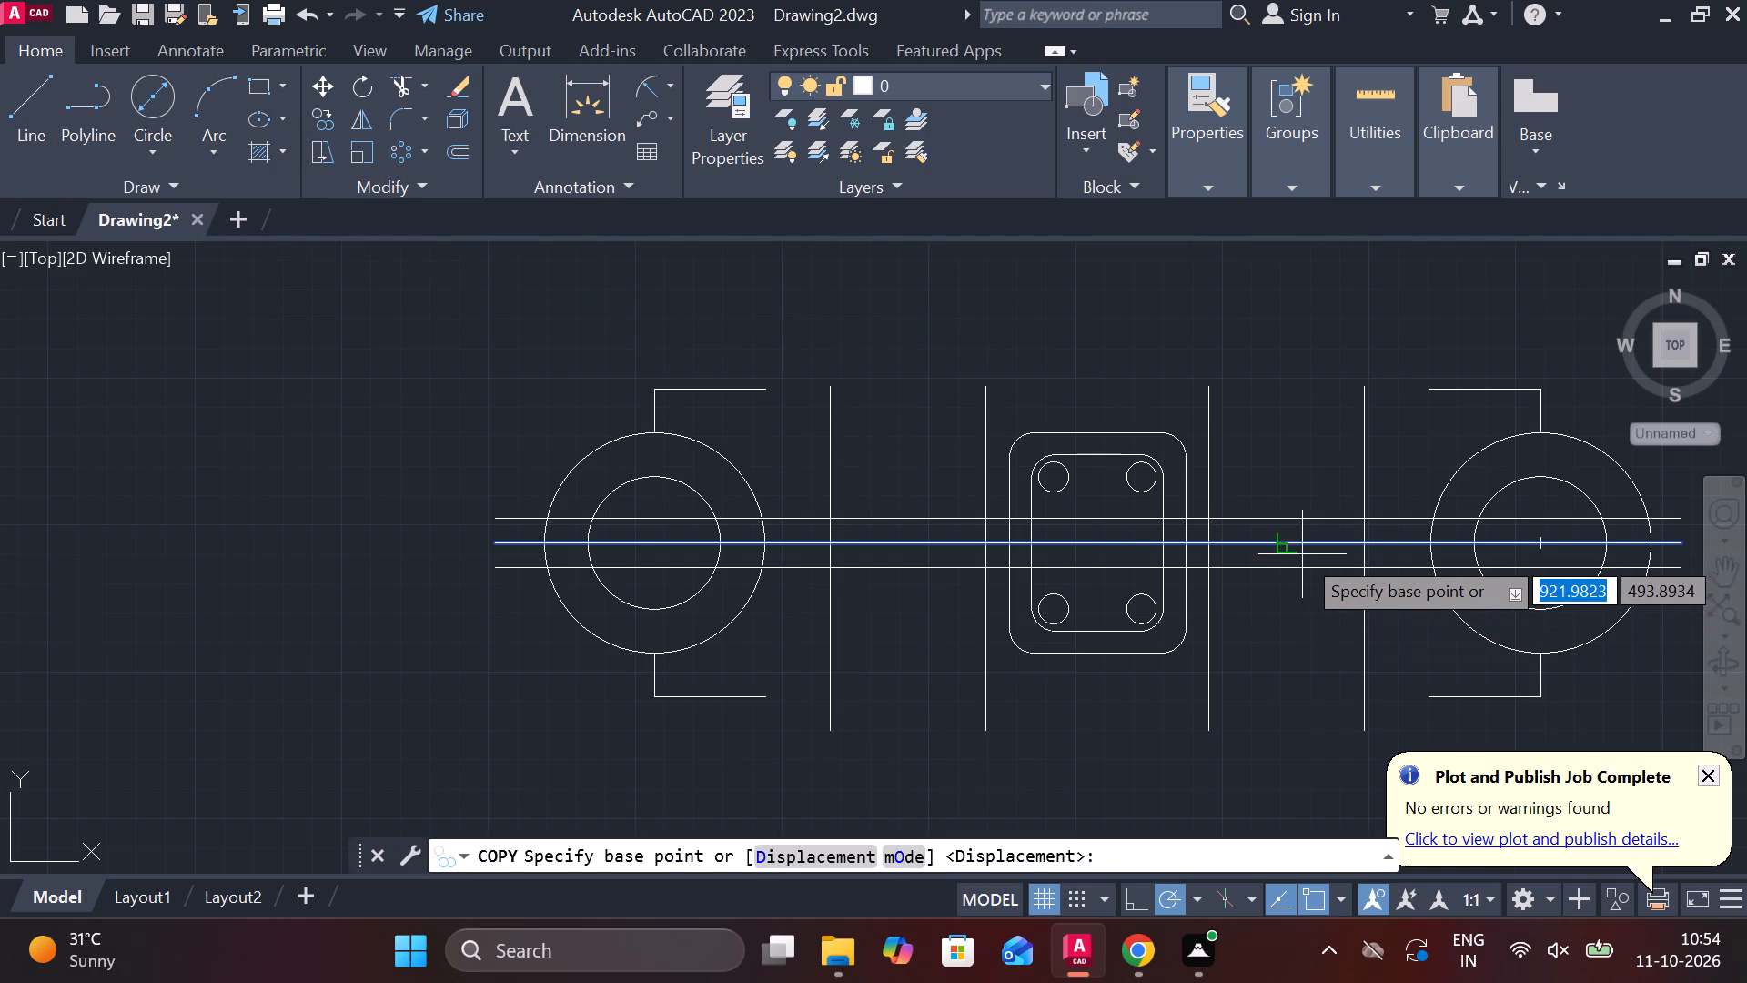
click(1293, 542)
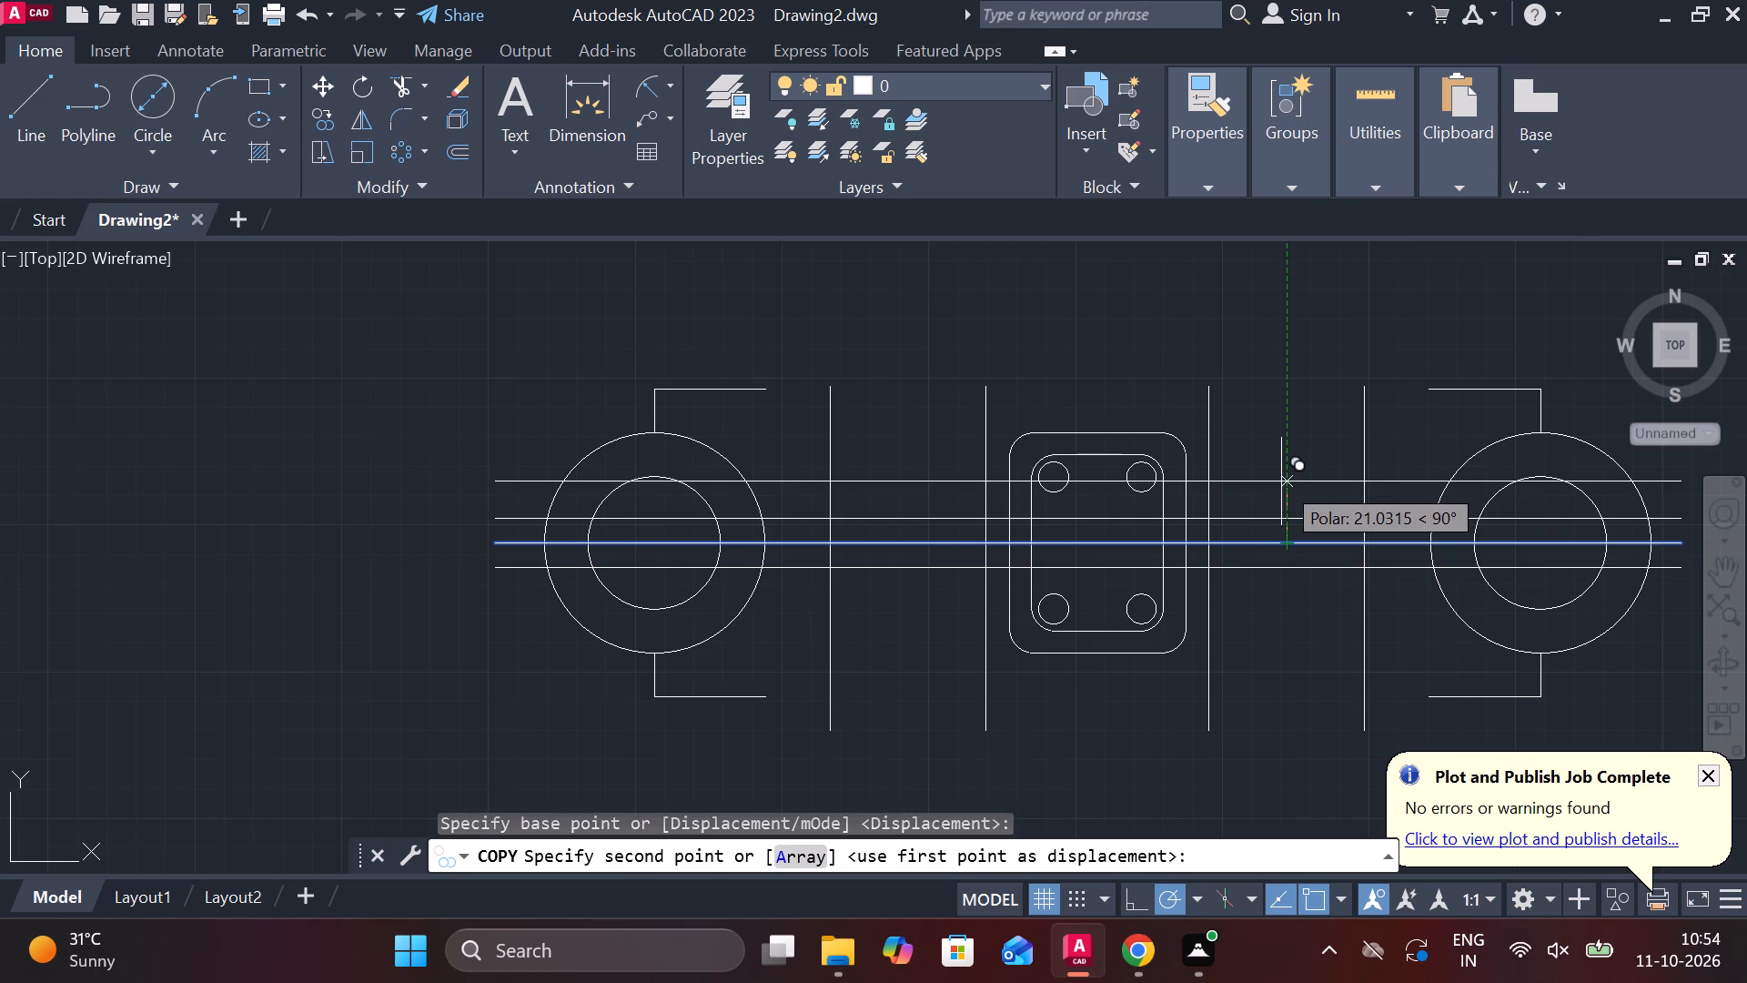
text(22)
key(Return)
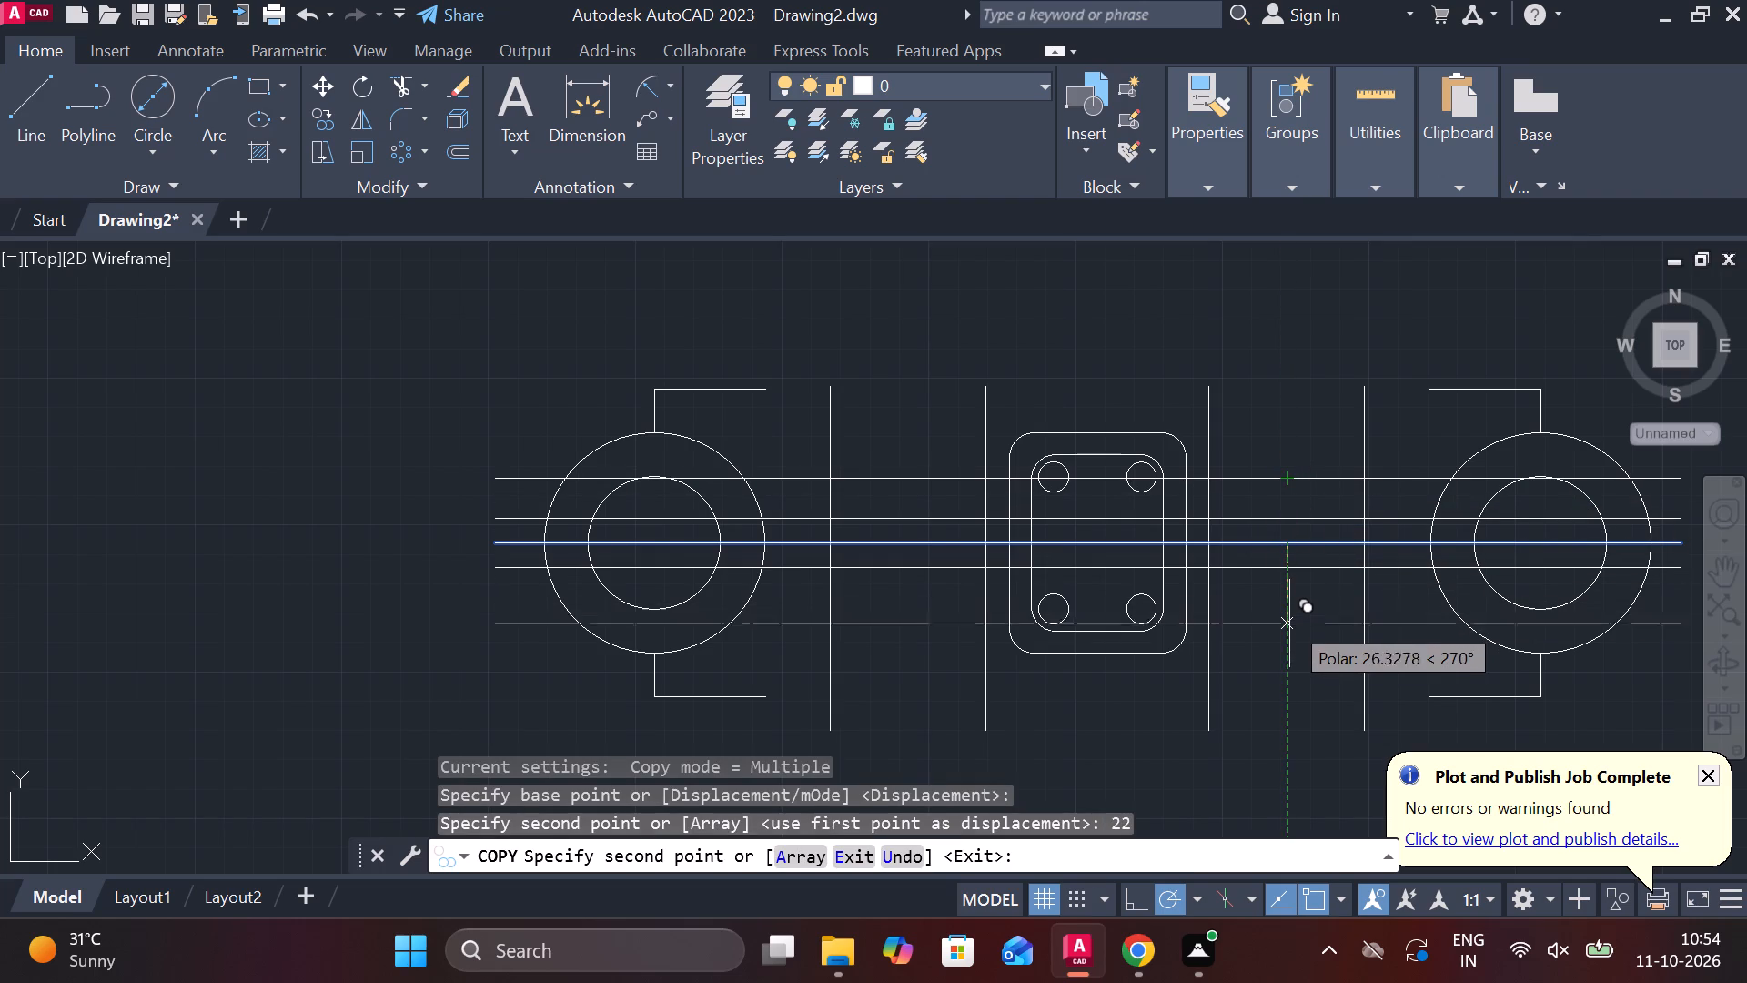
text(22)
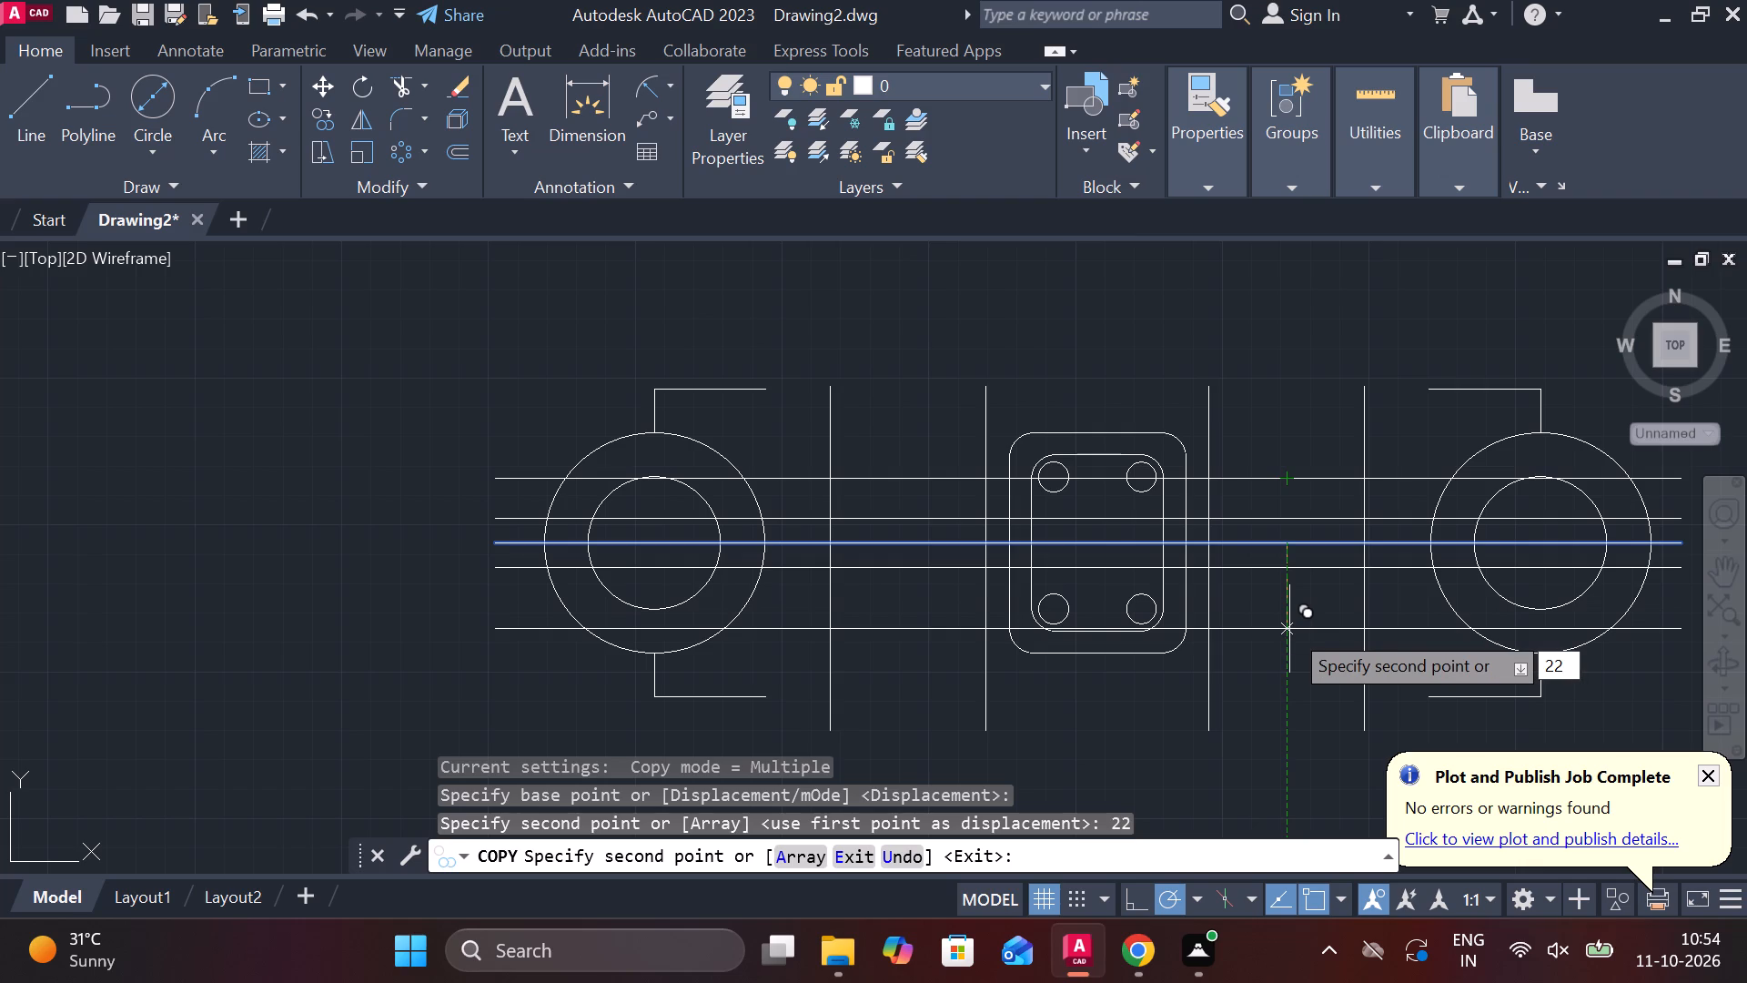
key(Return)
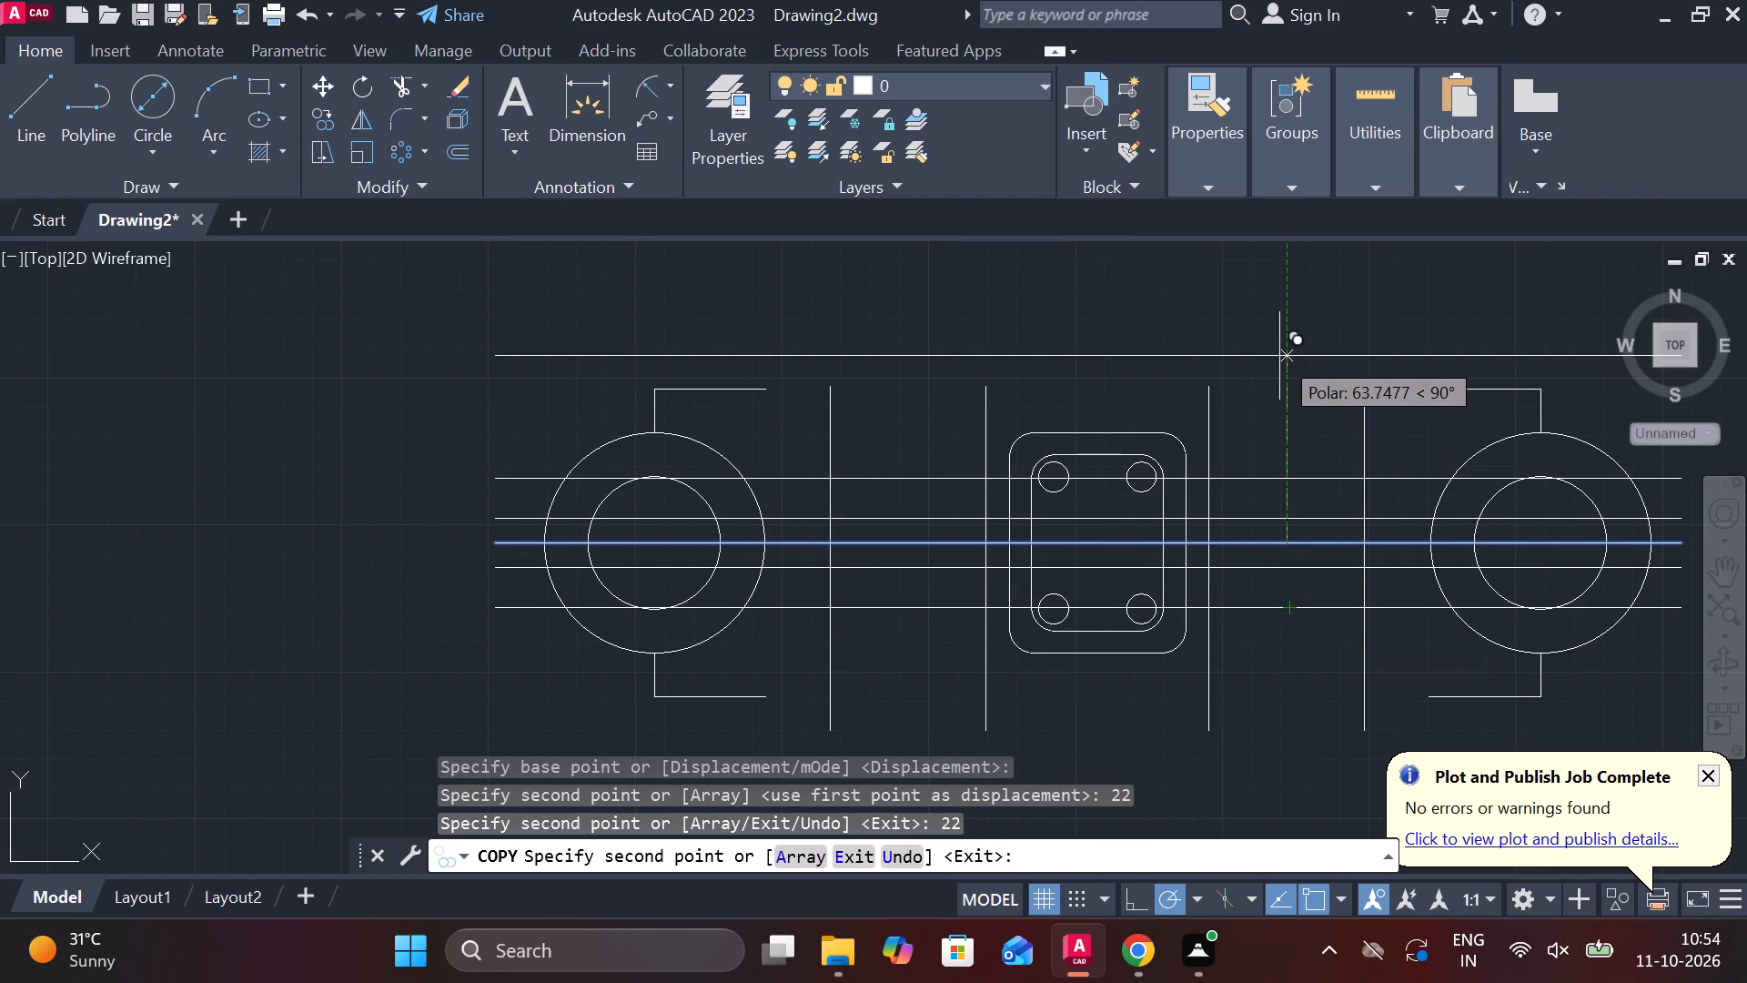
key(Escape)
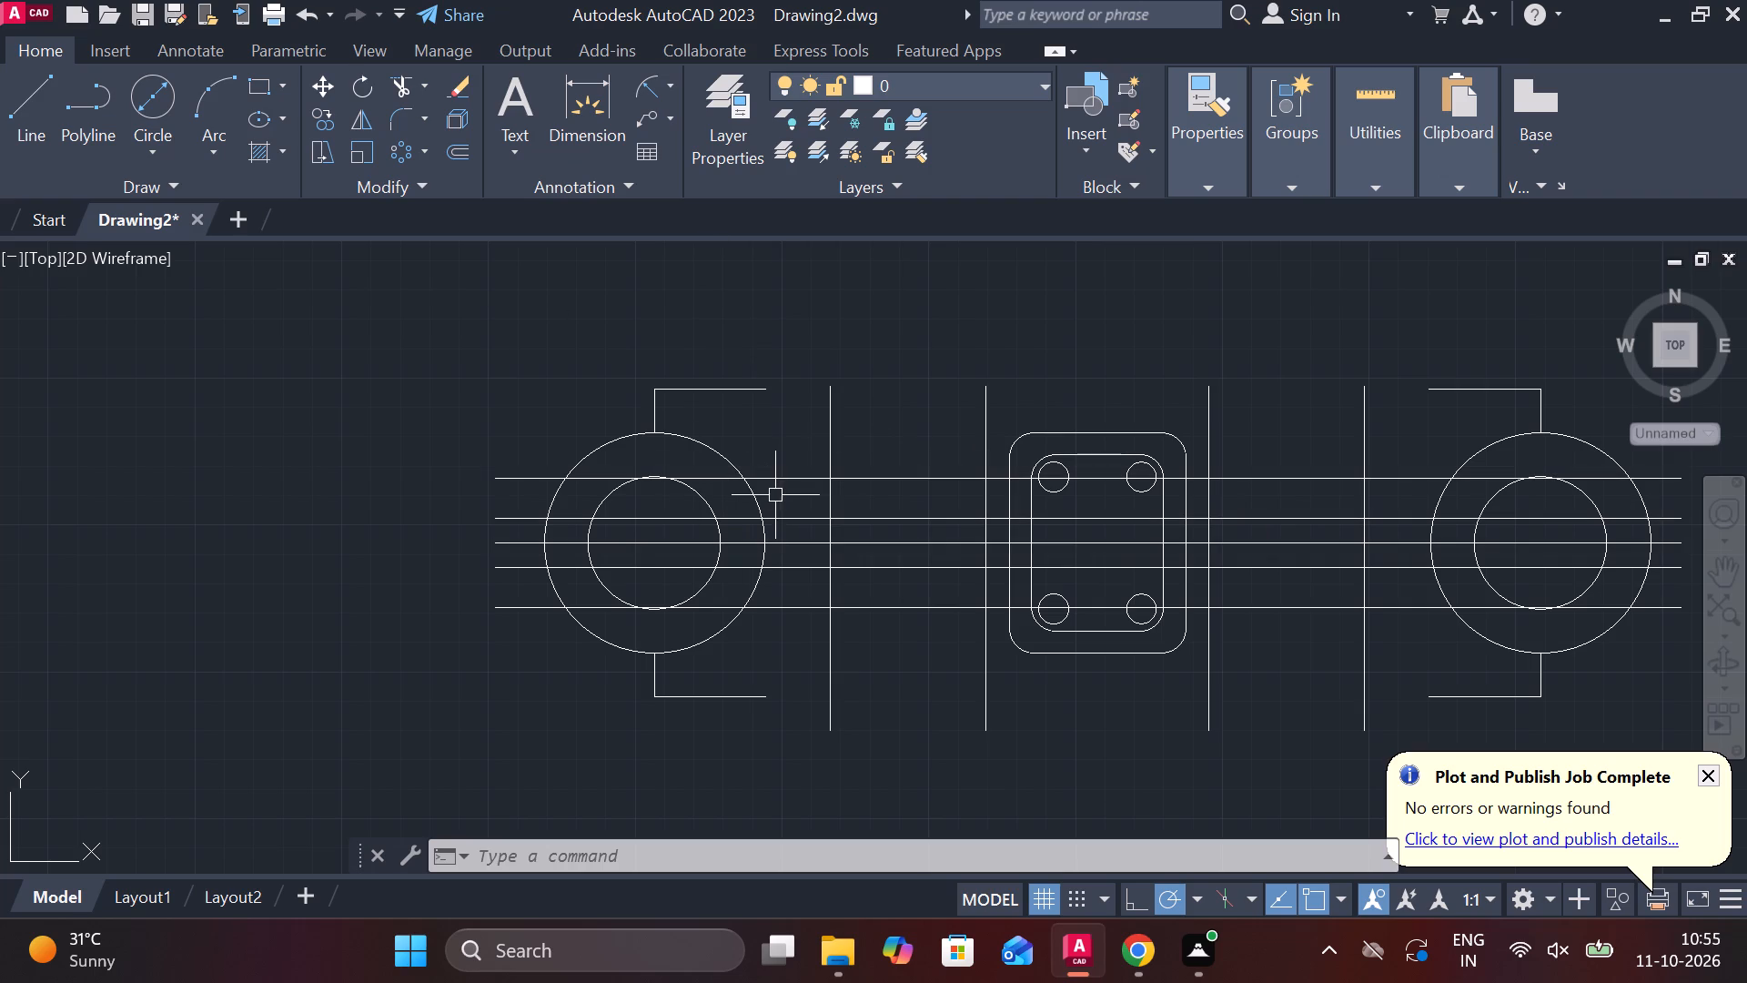
Trim the vertical line just left of the plate to the 8.5-offset lines, and remove those lines' segments between the two left verticals.
click(400, 77)
scroll(939, 329, up, 1)
scroll(939, 329, down, 1)
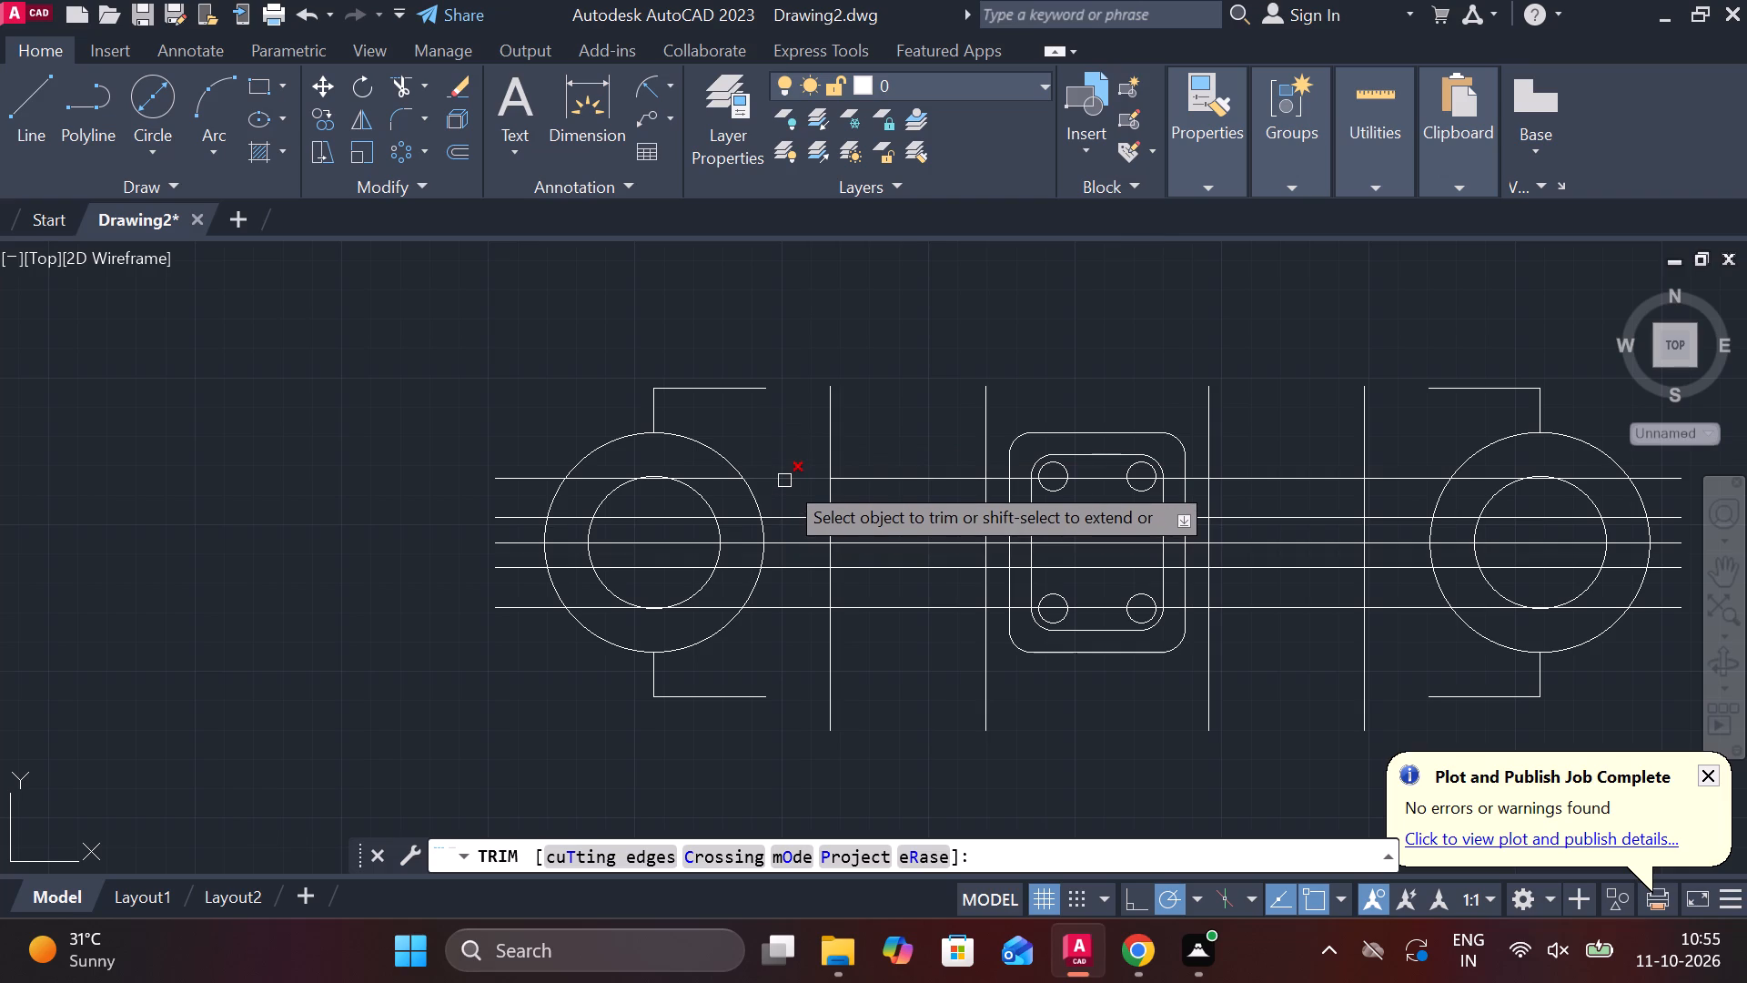
click(988, 443)
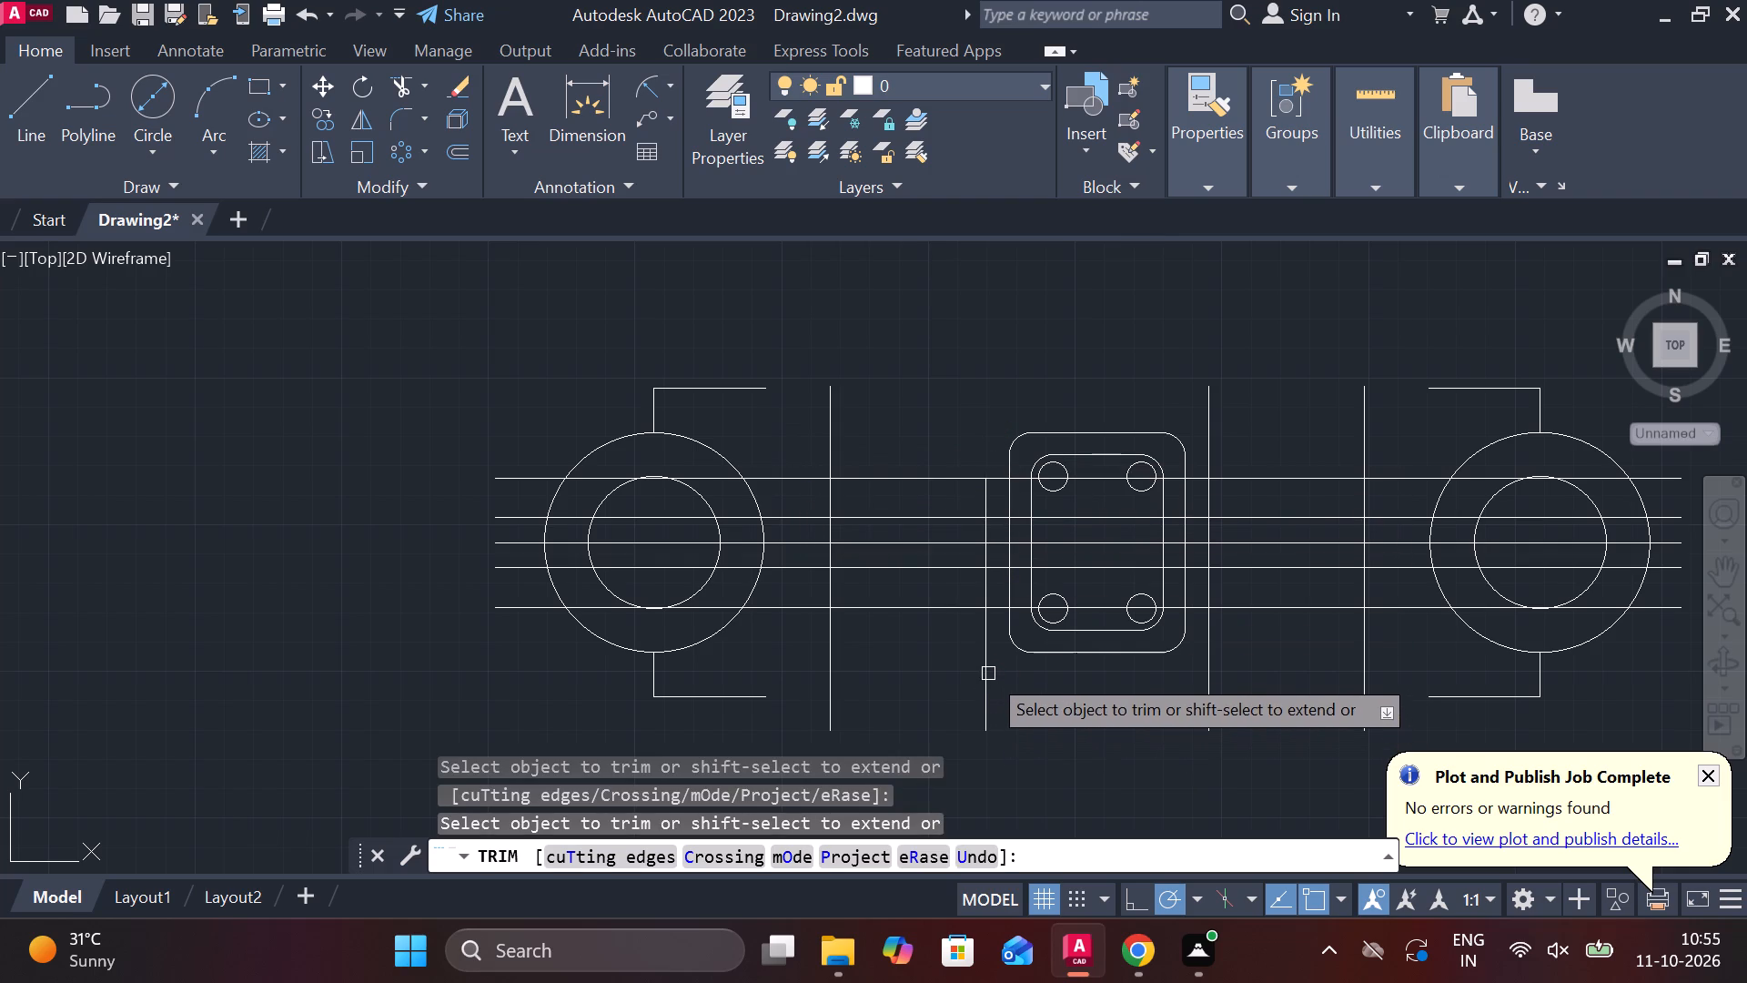
click(985, 666)
drag(985, 589, 985, 599)
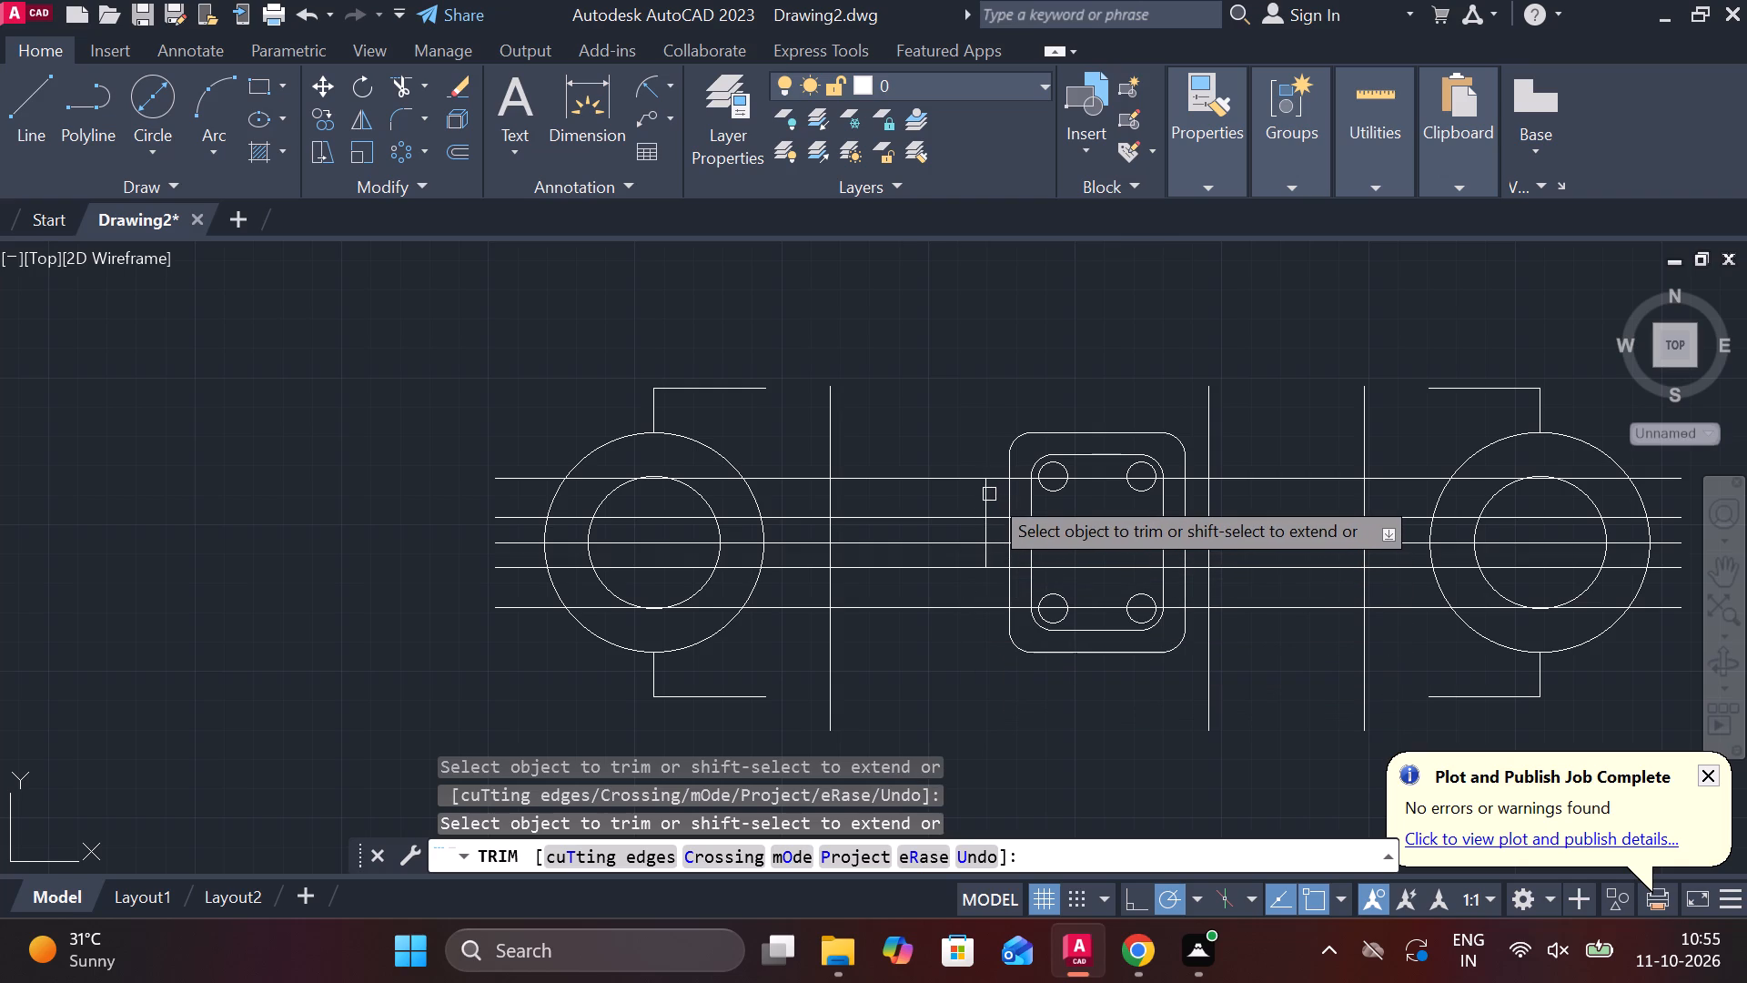
click(989, 494)
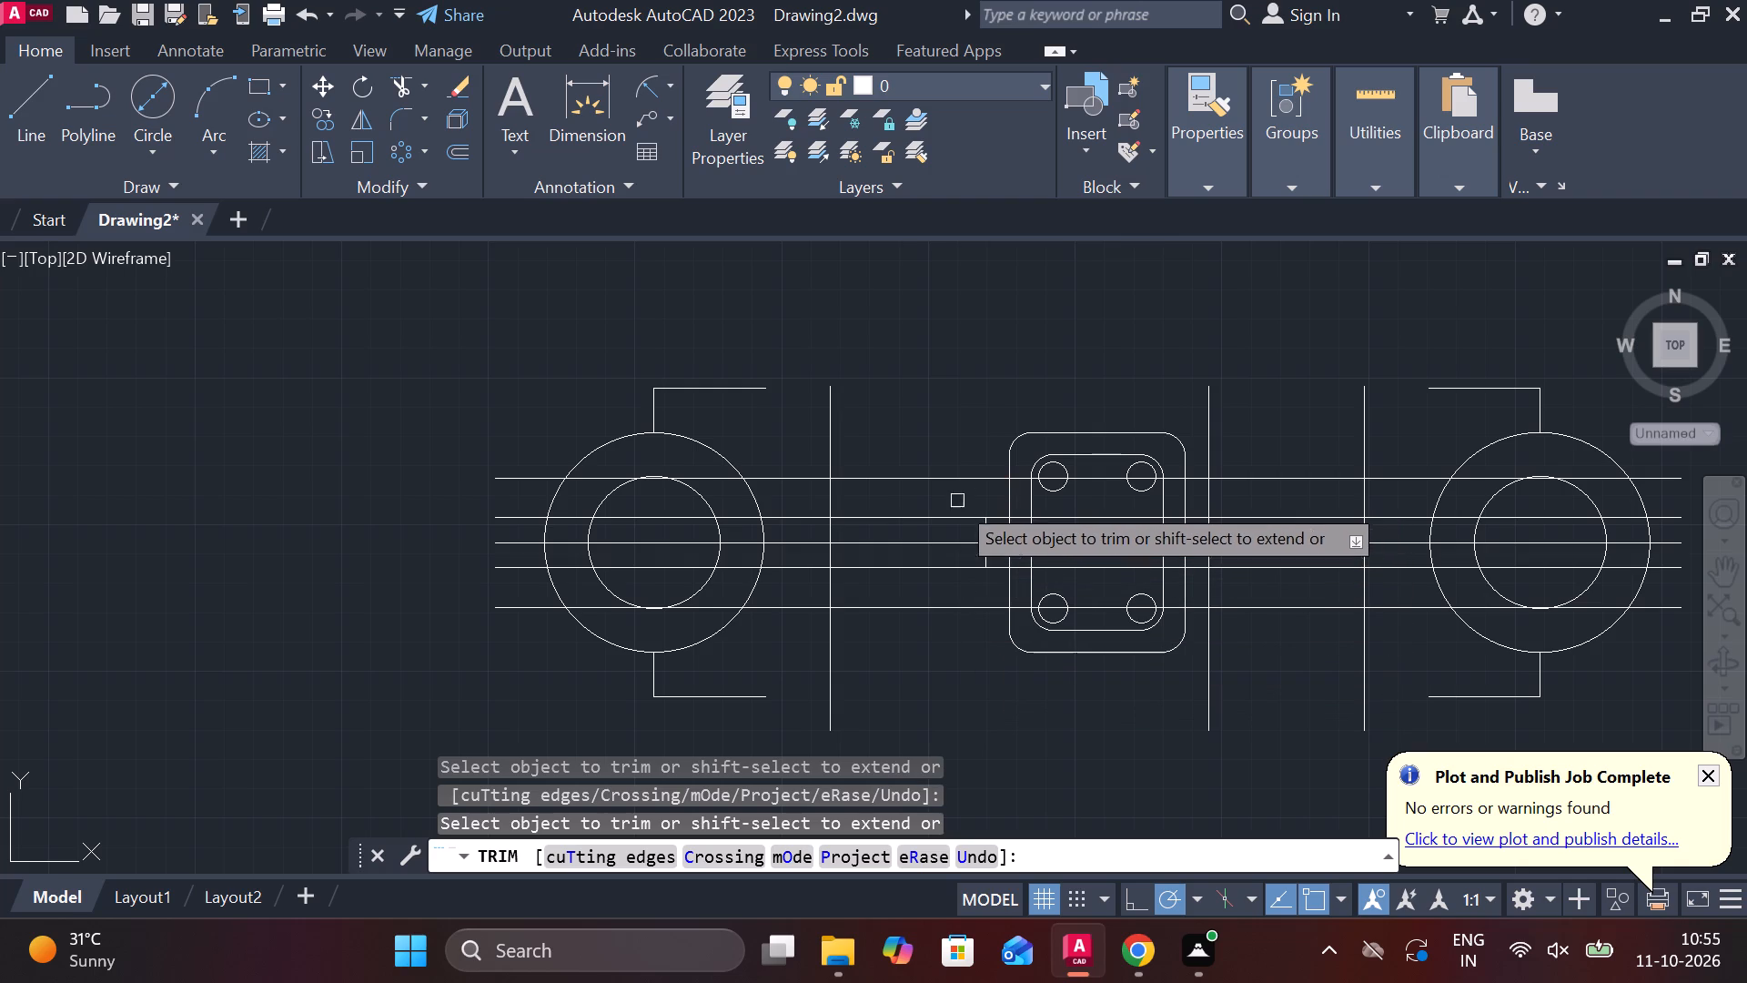
click(892, 524)
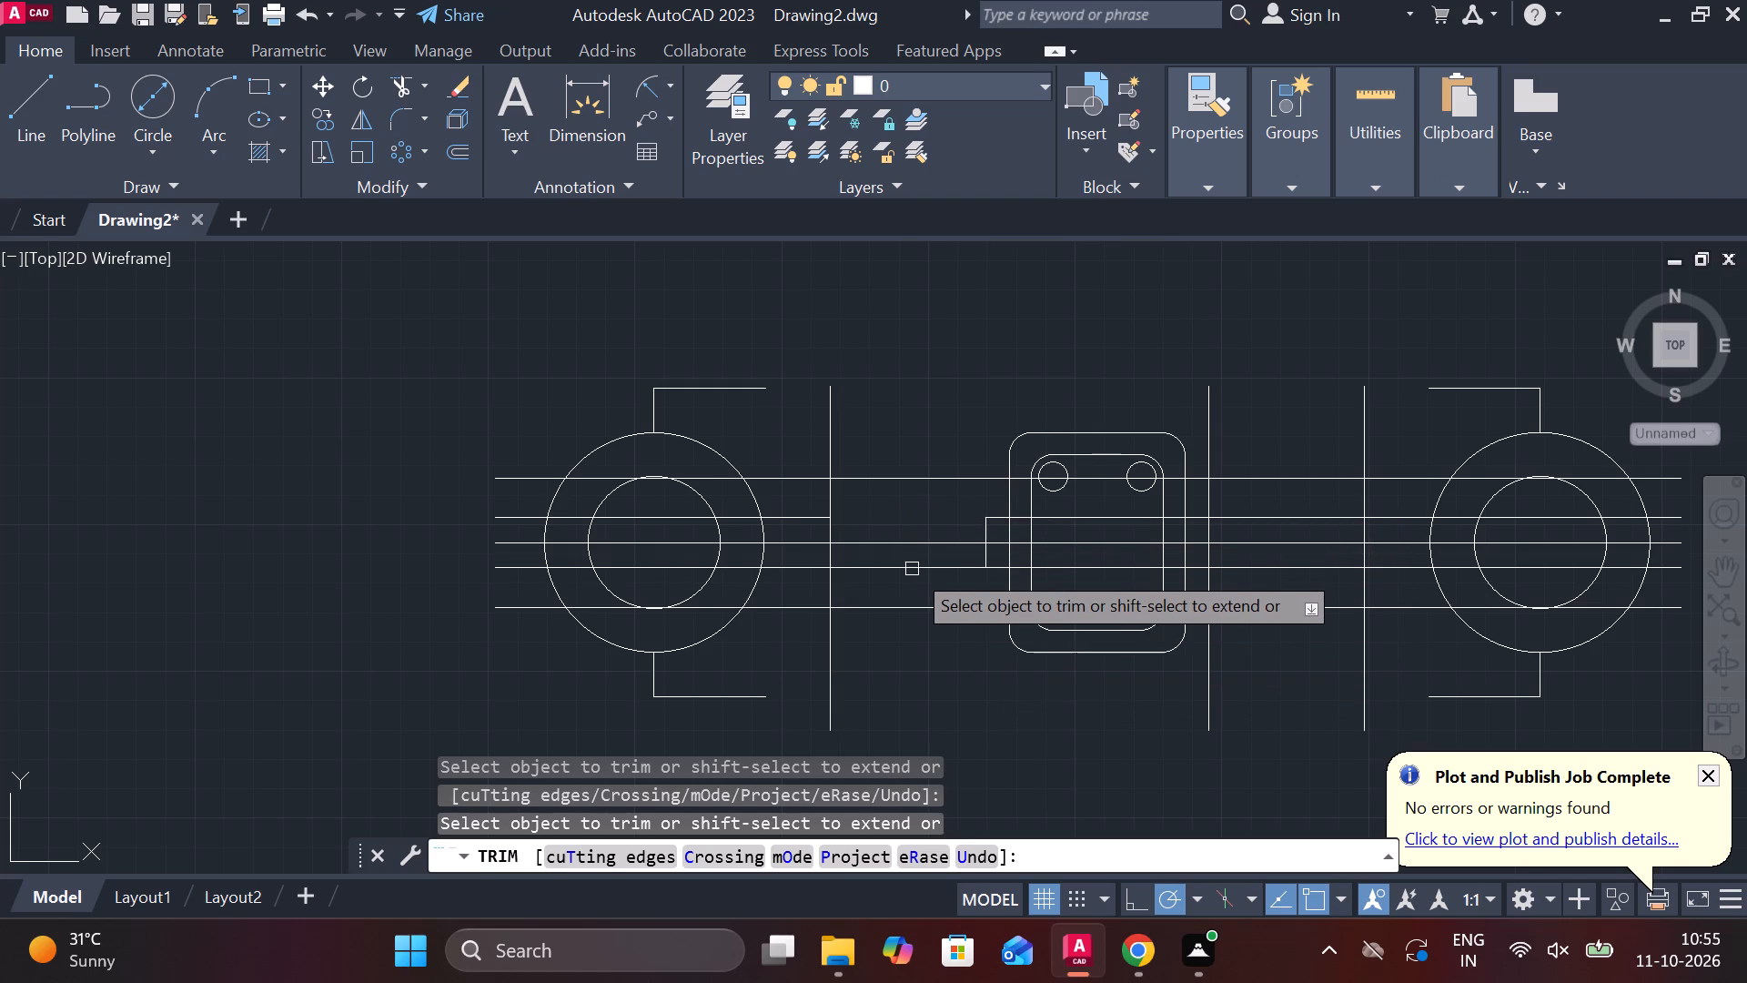
click(912, 569)
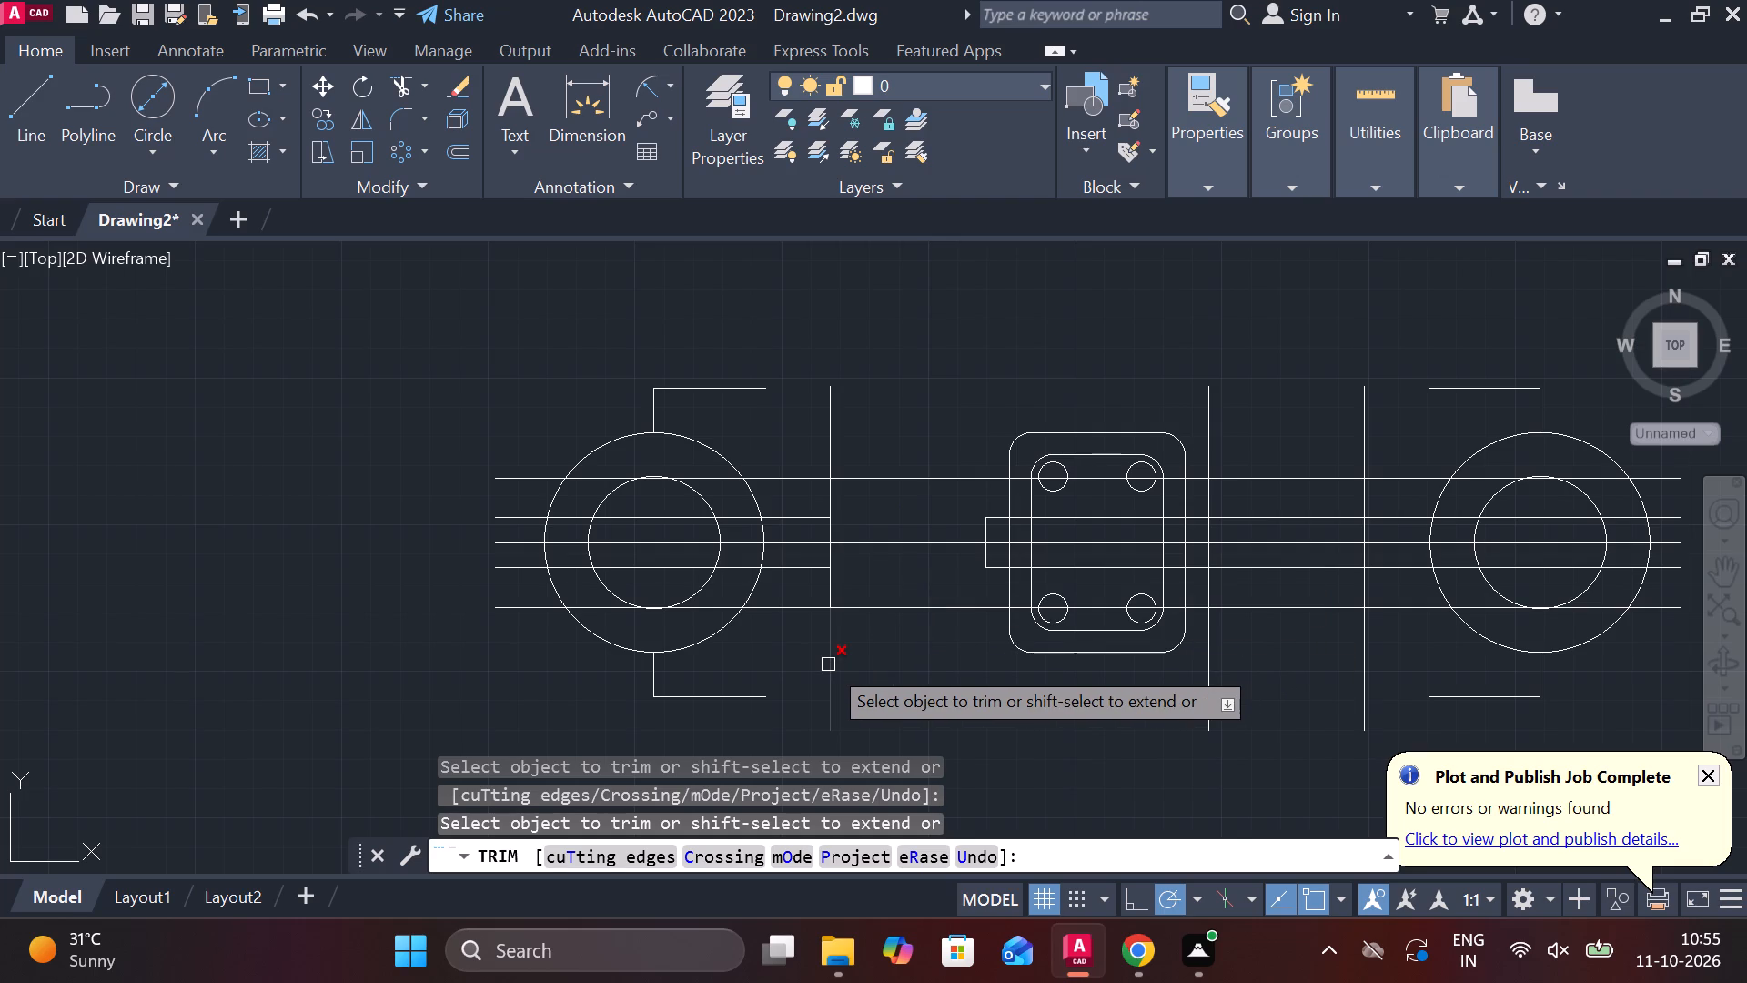
Trim the vertical nearer the left circles to the 22-offset lines, and remove those lines' segments between it and the plate.
click(828, 664)
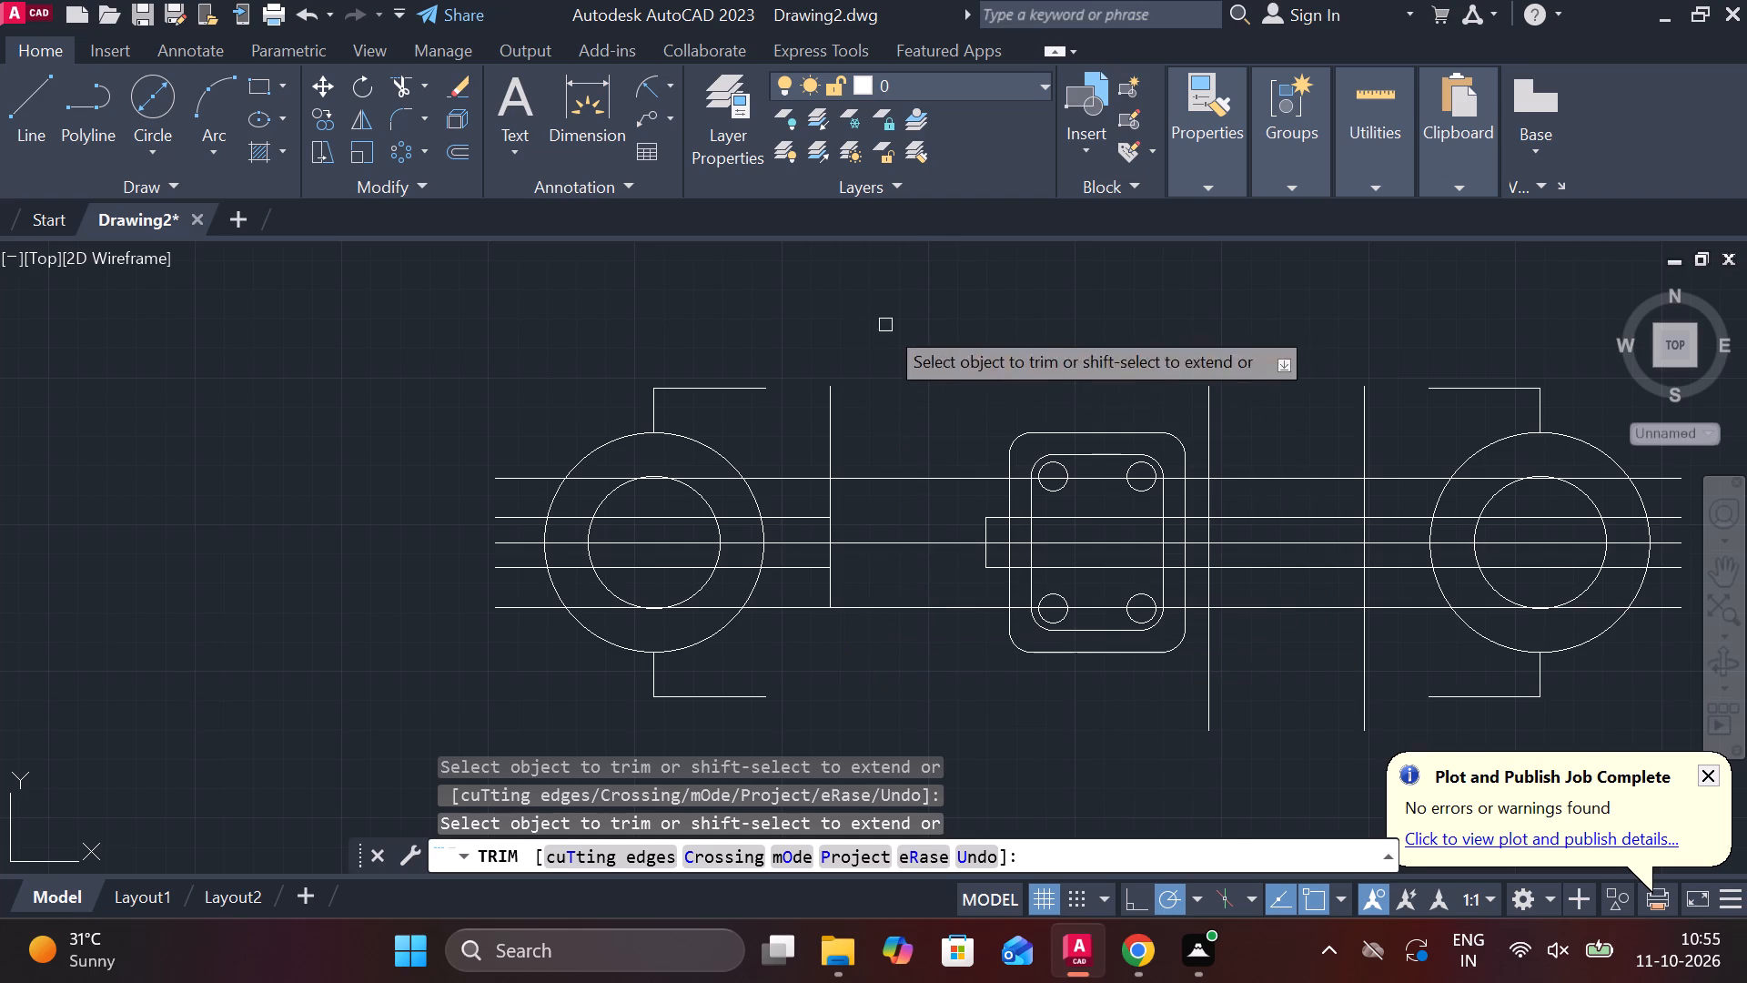
click(833, 429)
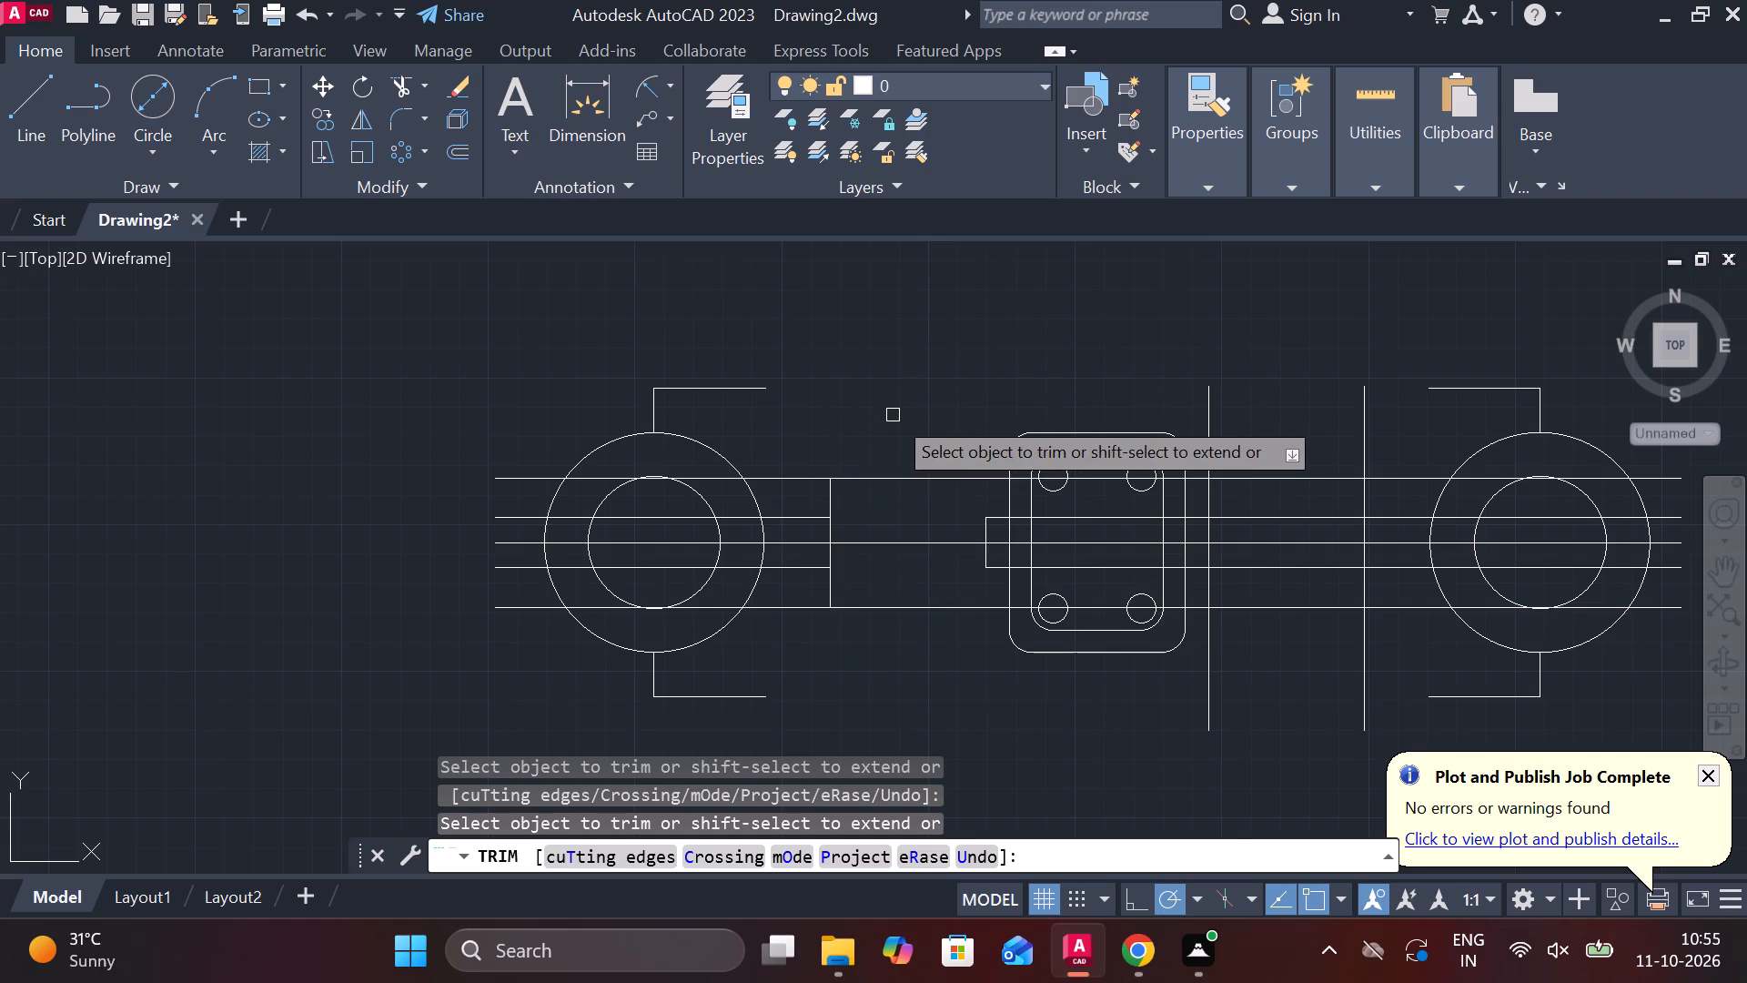
click(887, 473)
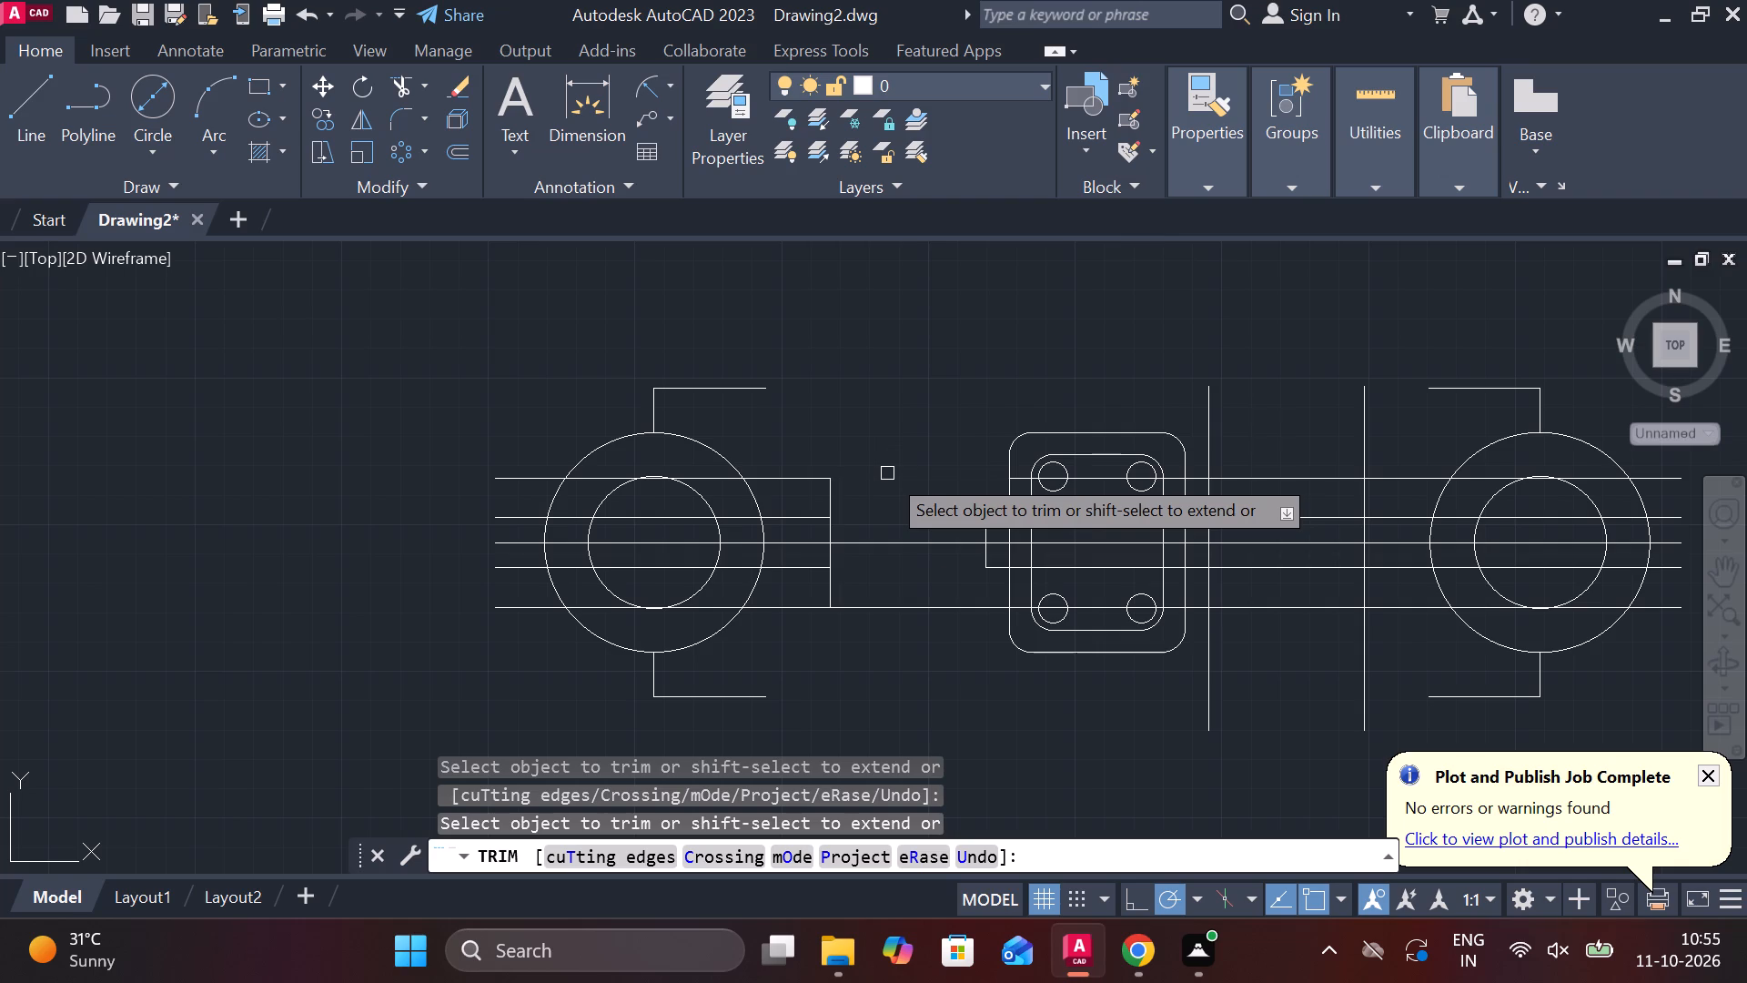
click(926, 602)
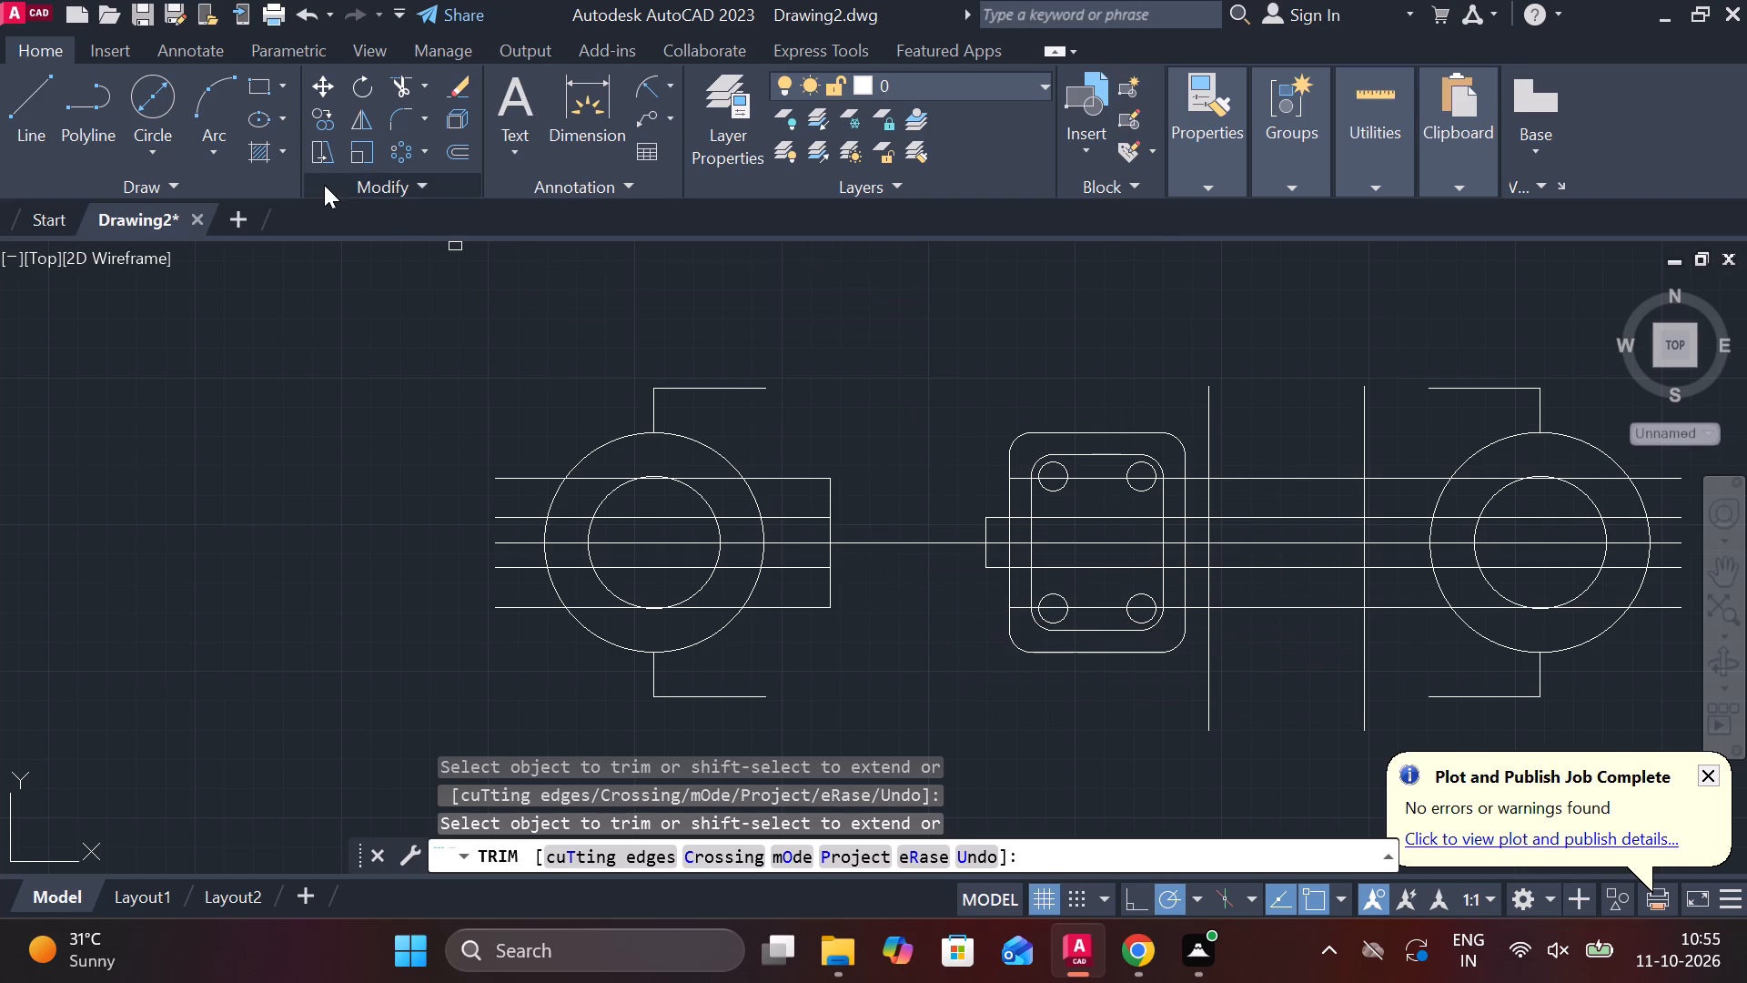
Draw a radius 165 start-end-radius arc from the lower end of the left vertical to the lower end of the vertical beside the plate.
click(212, 157)
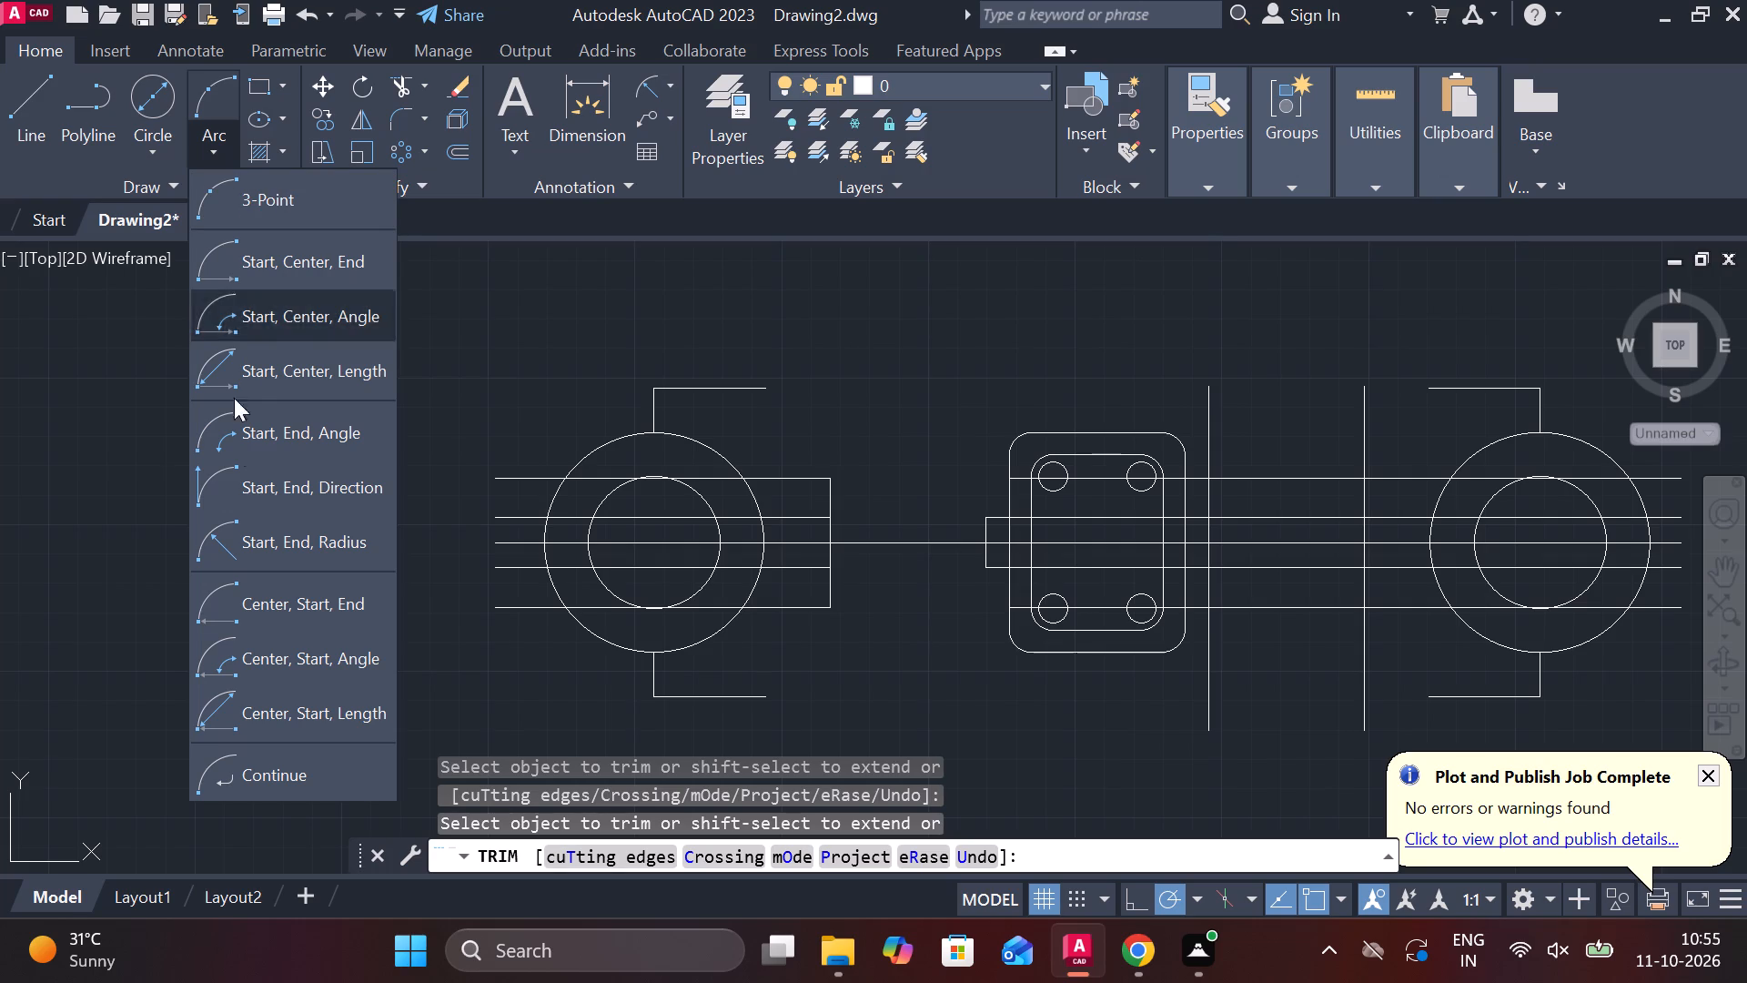
click(287, 563)
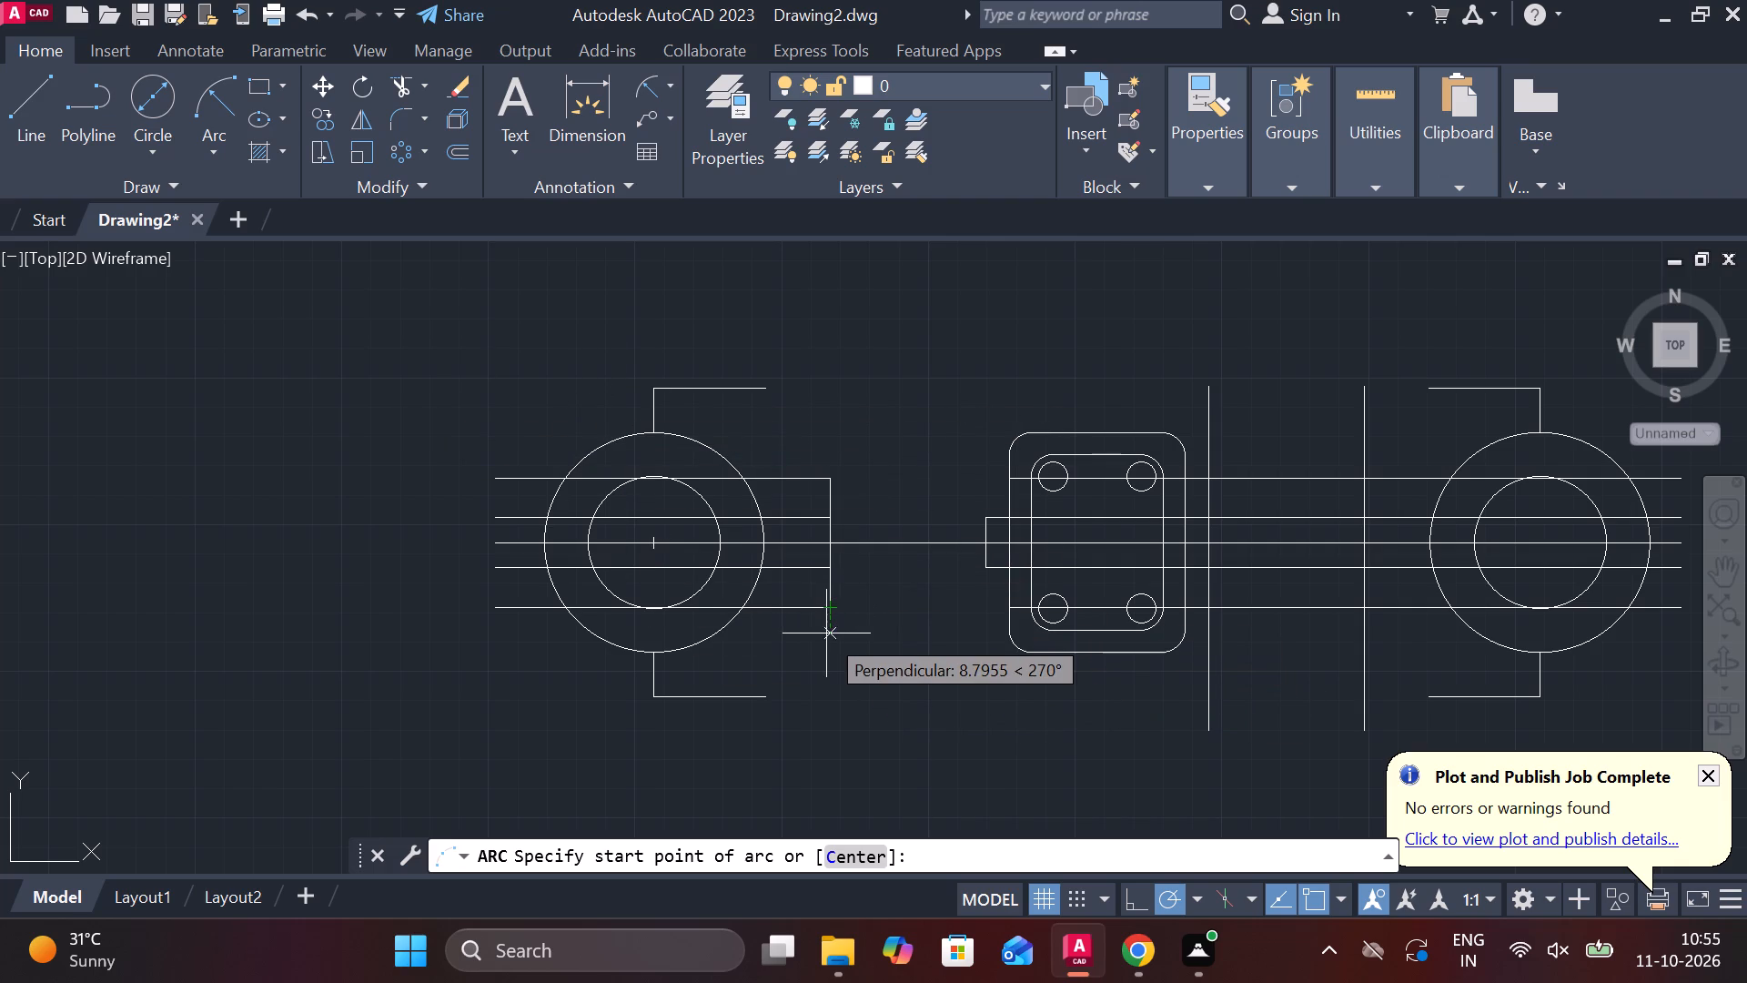
click(827, 611)
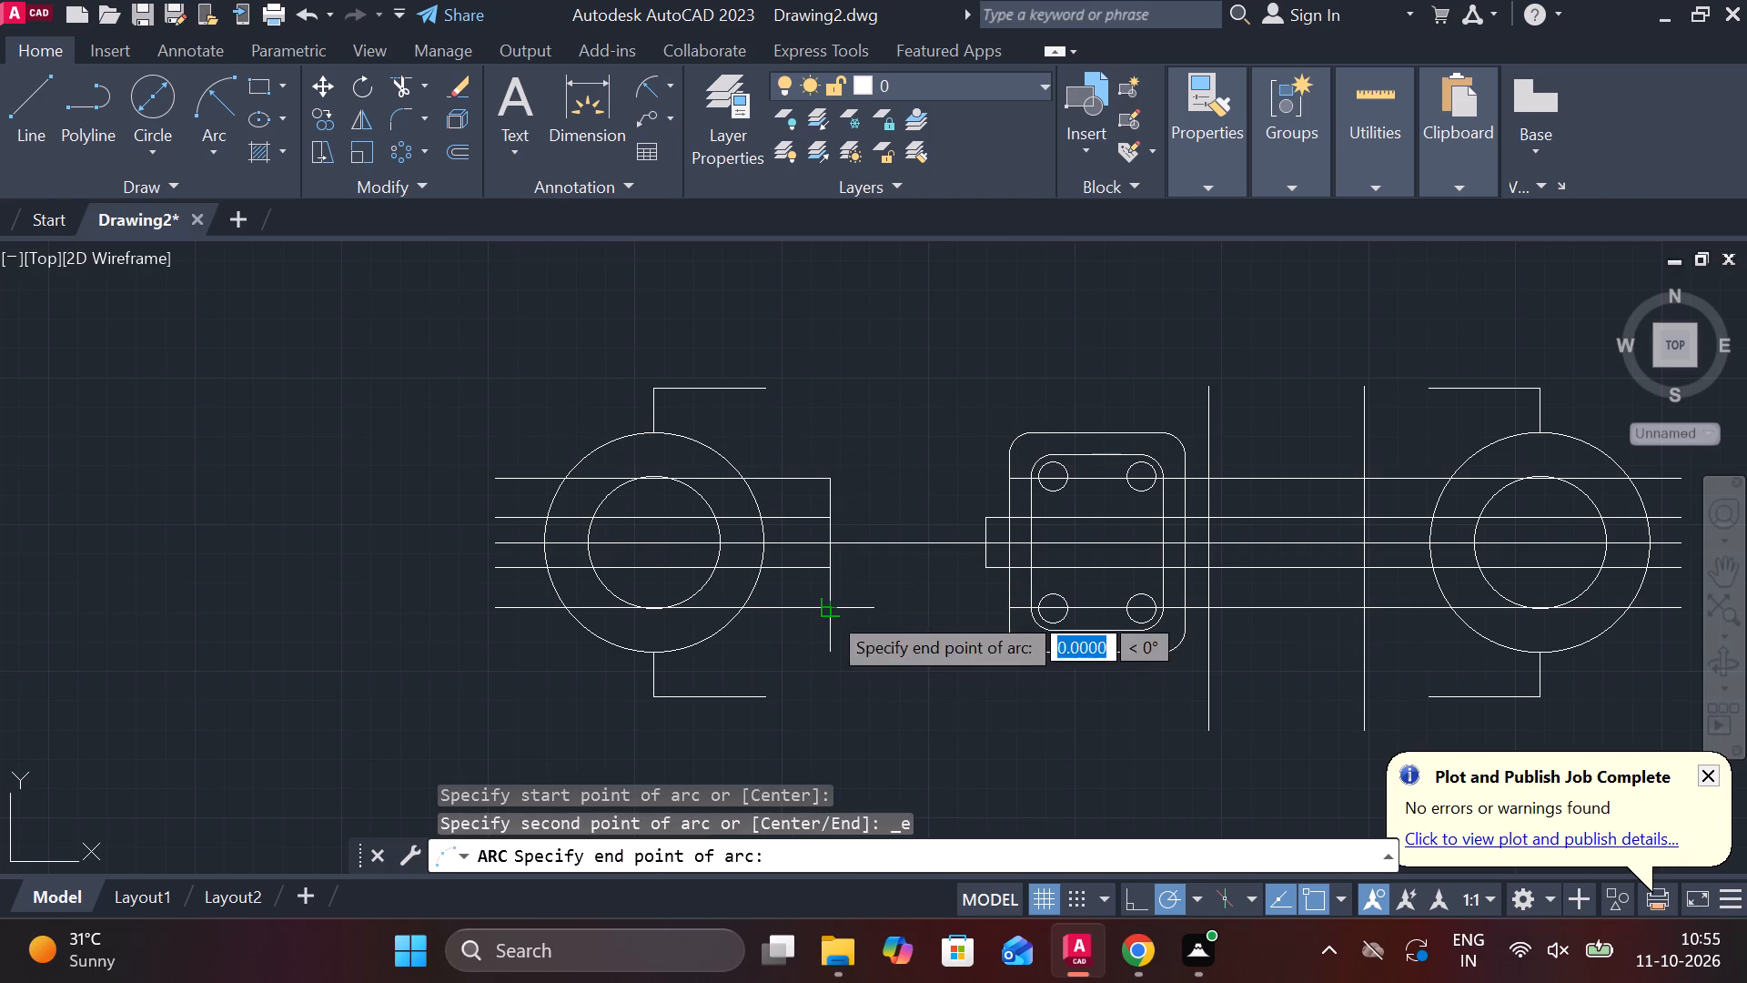
click(995, 572)
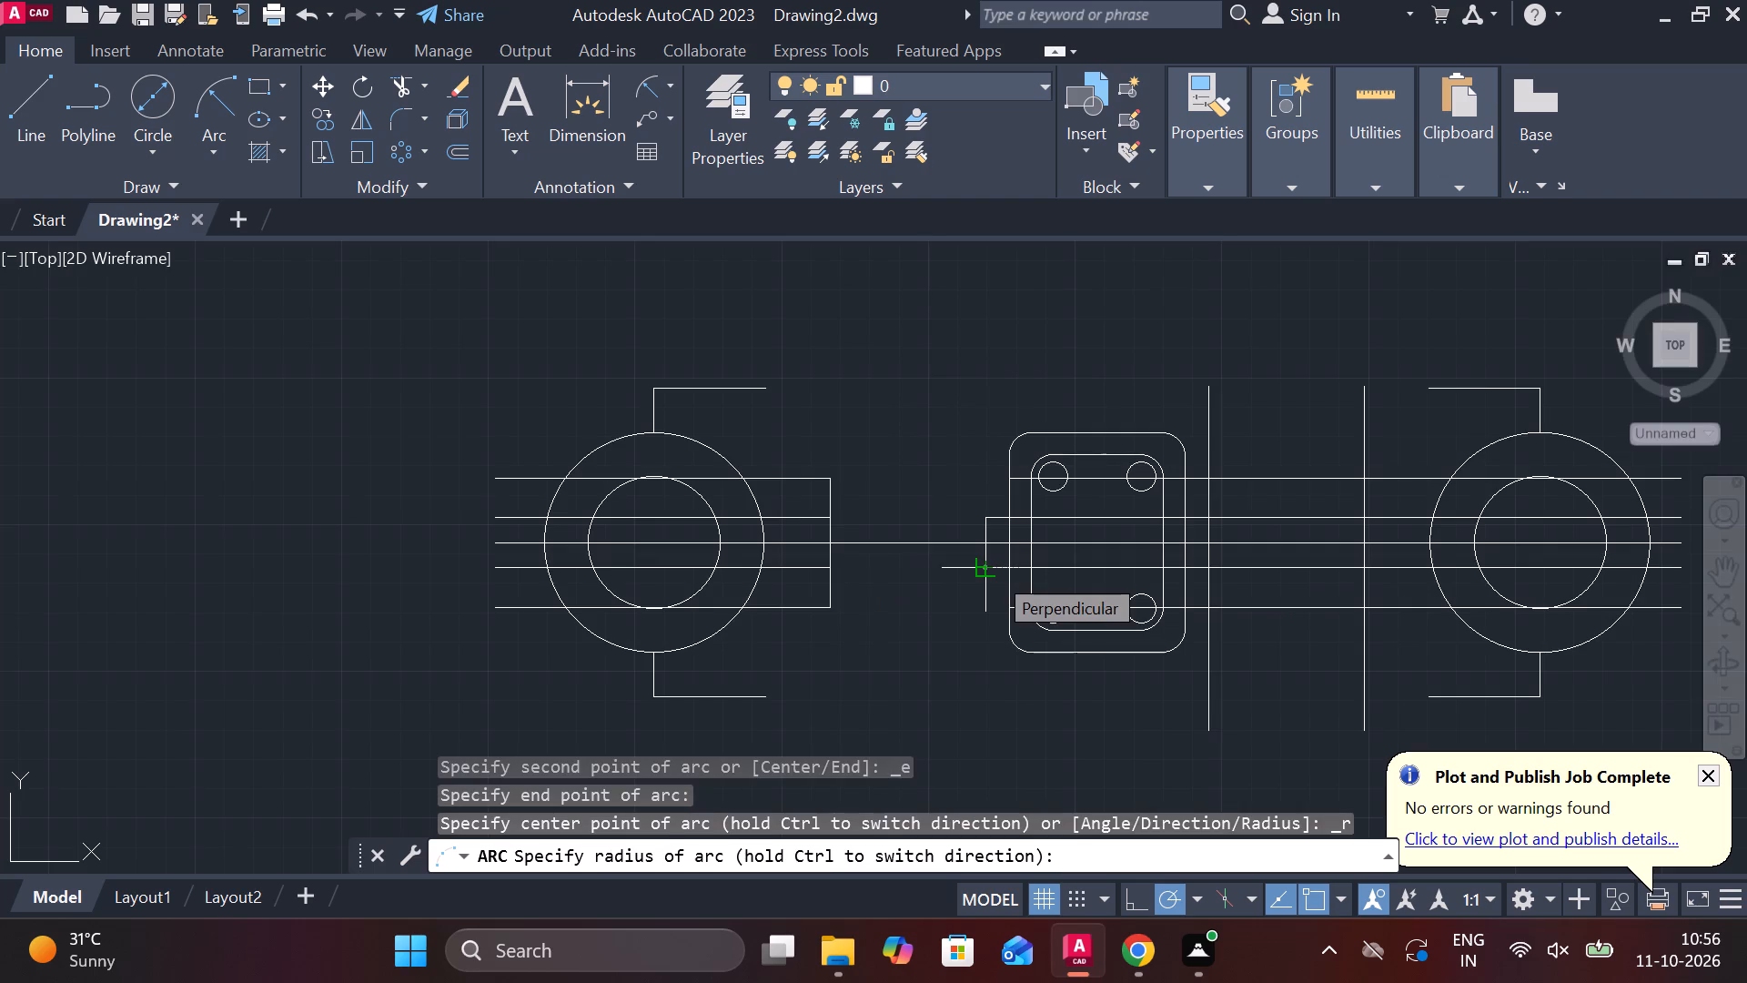
key(1)
text(65)
key(Return)
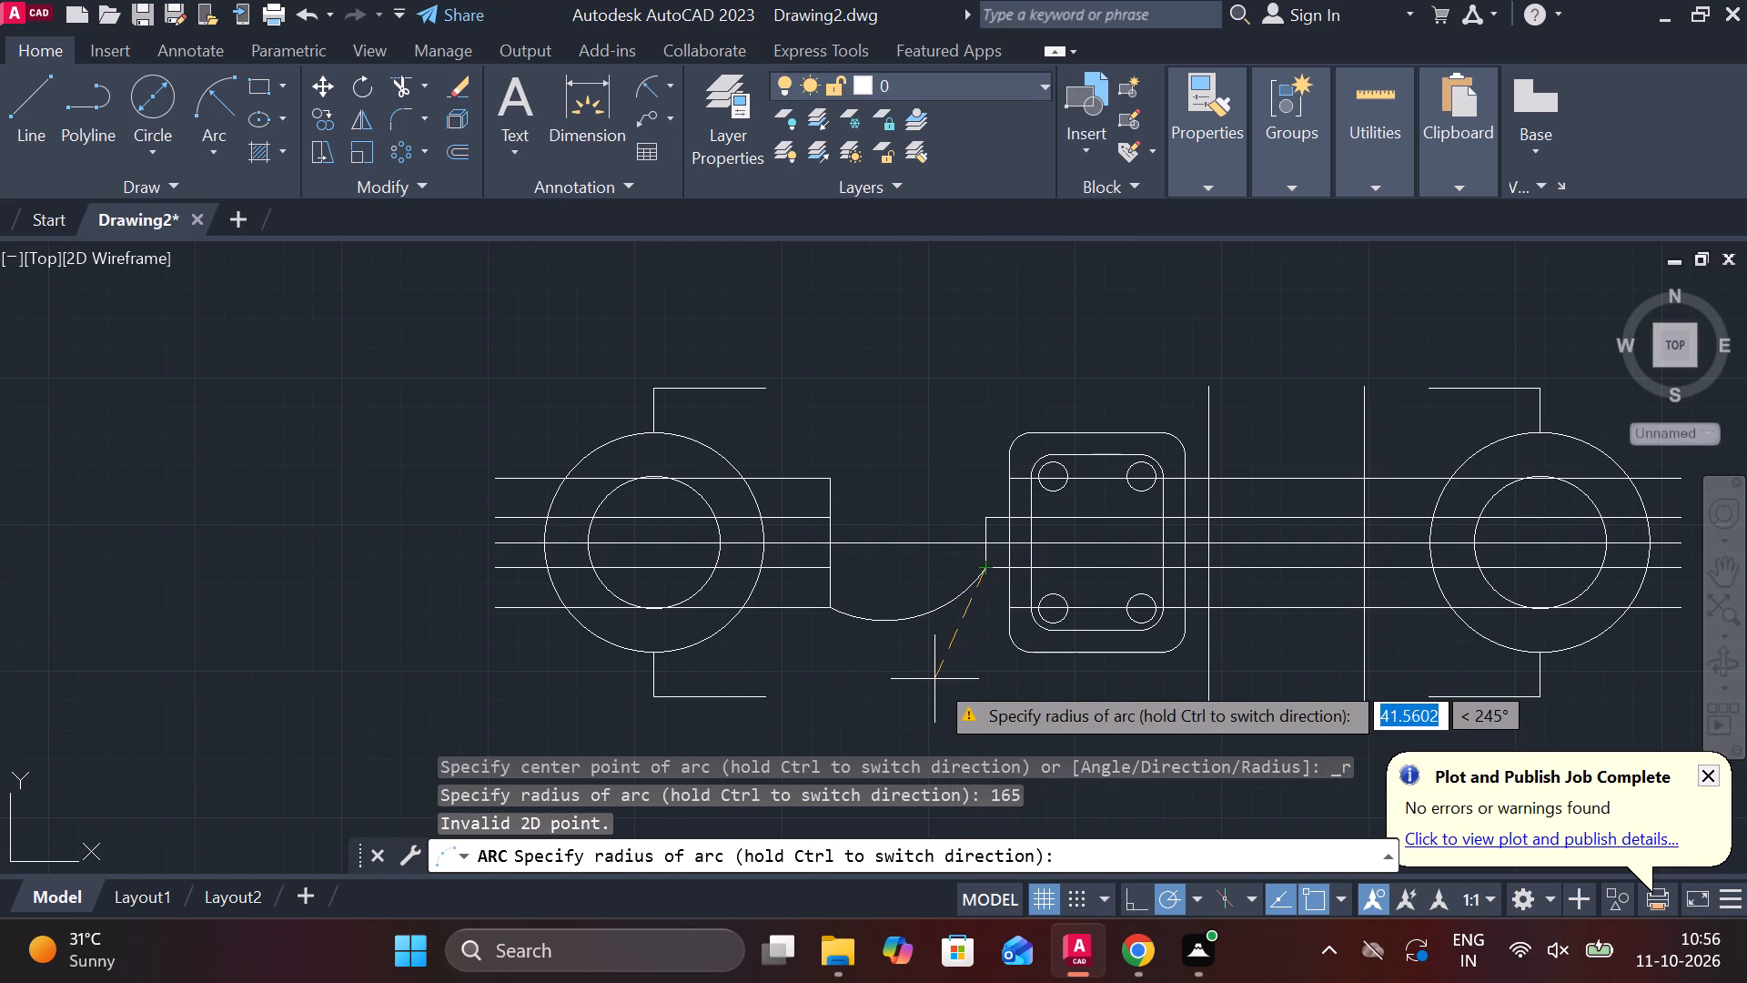
key(1)
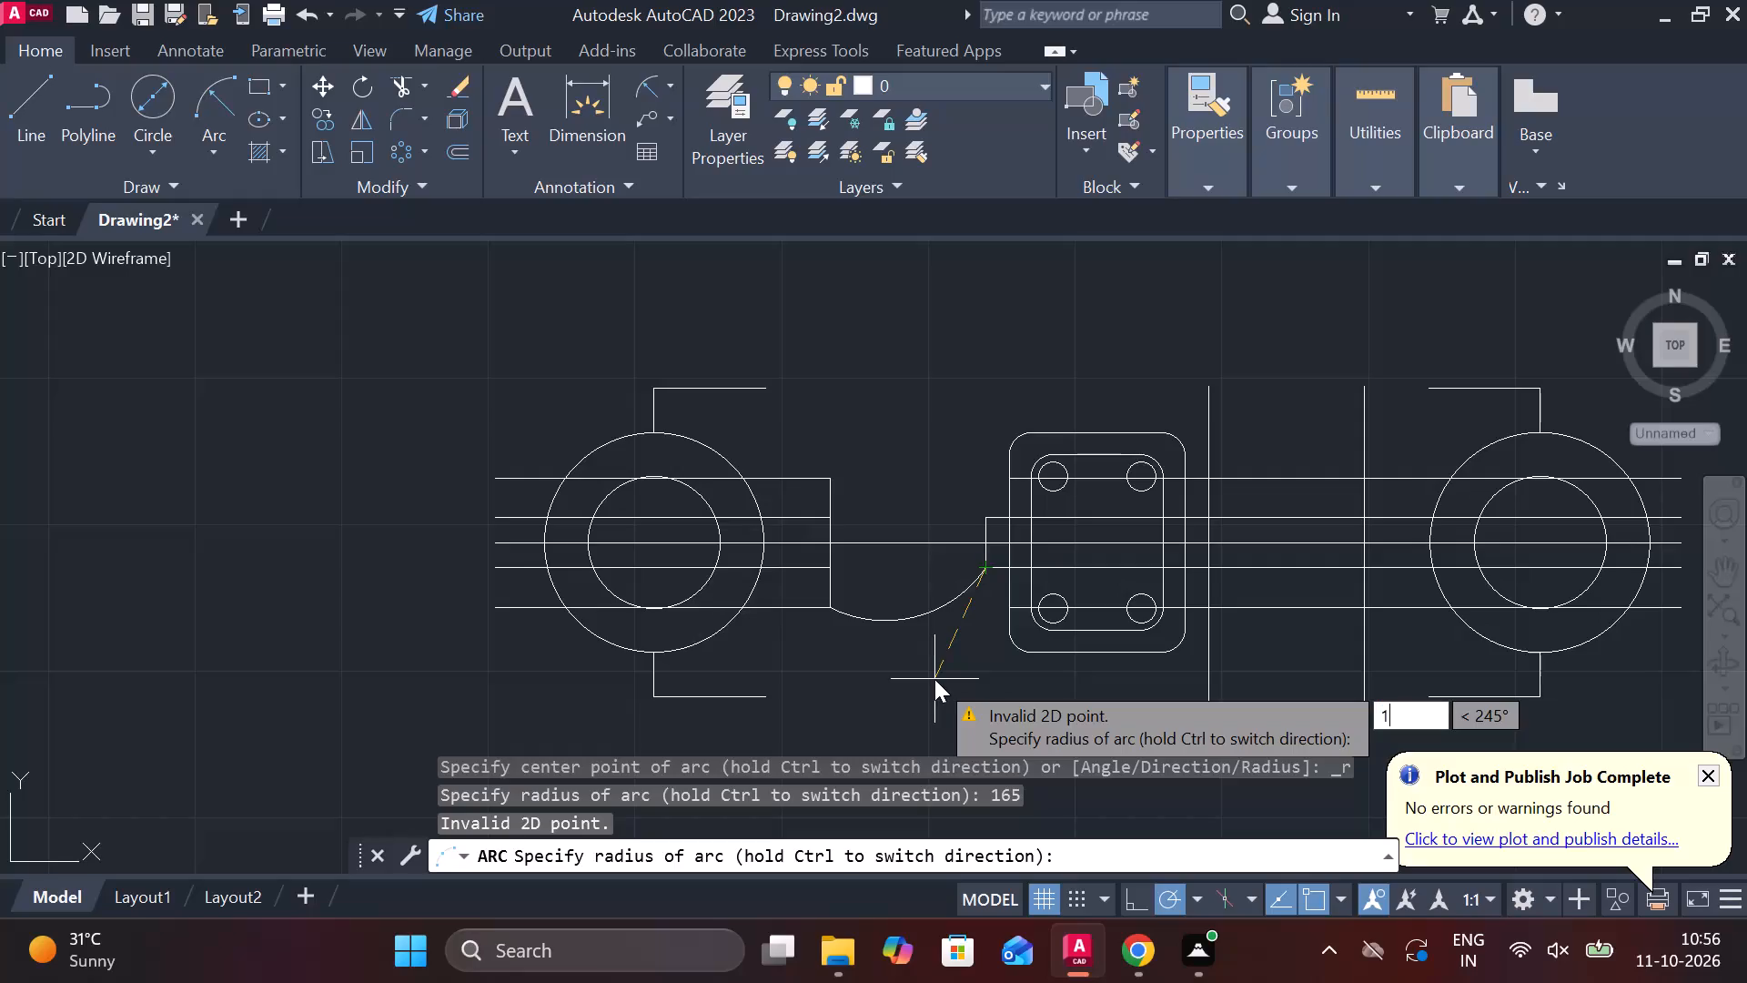
key(6)
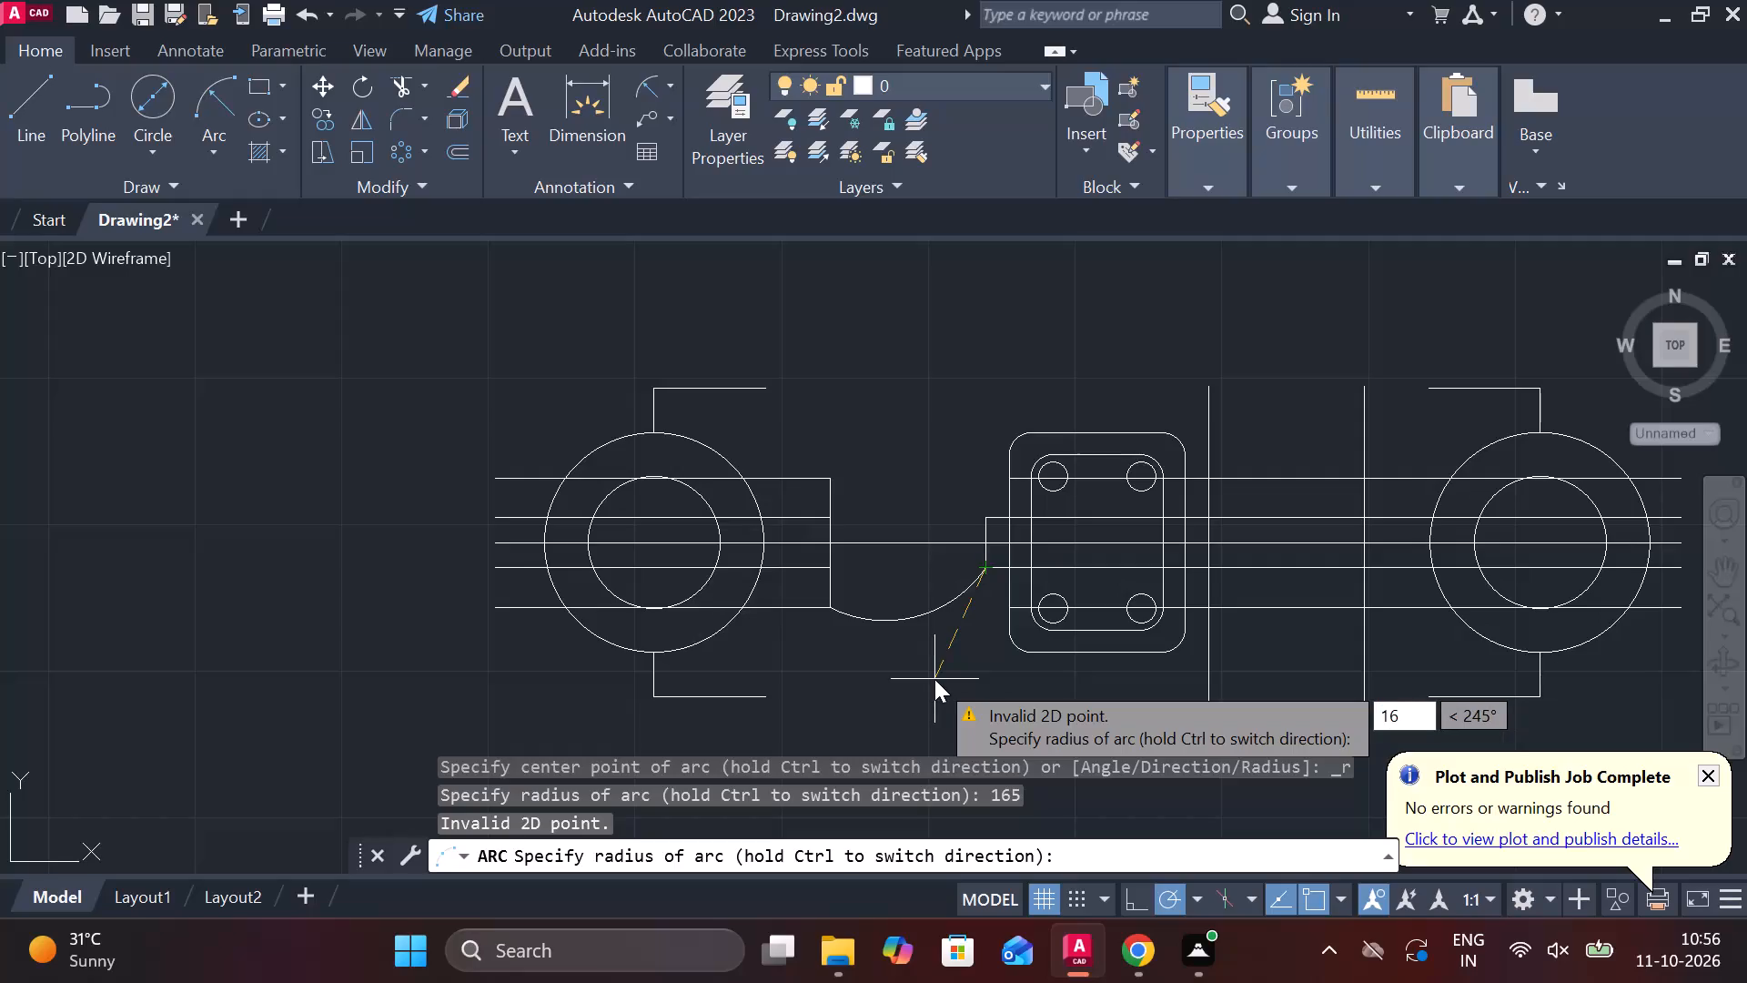
key(5)
key(Return)
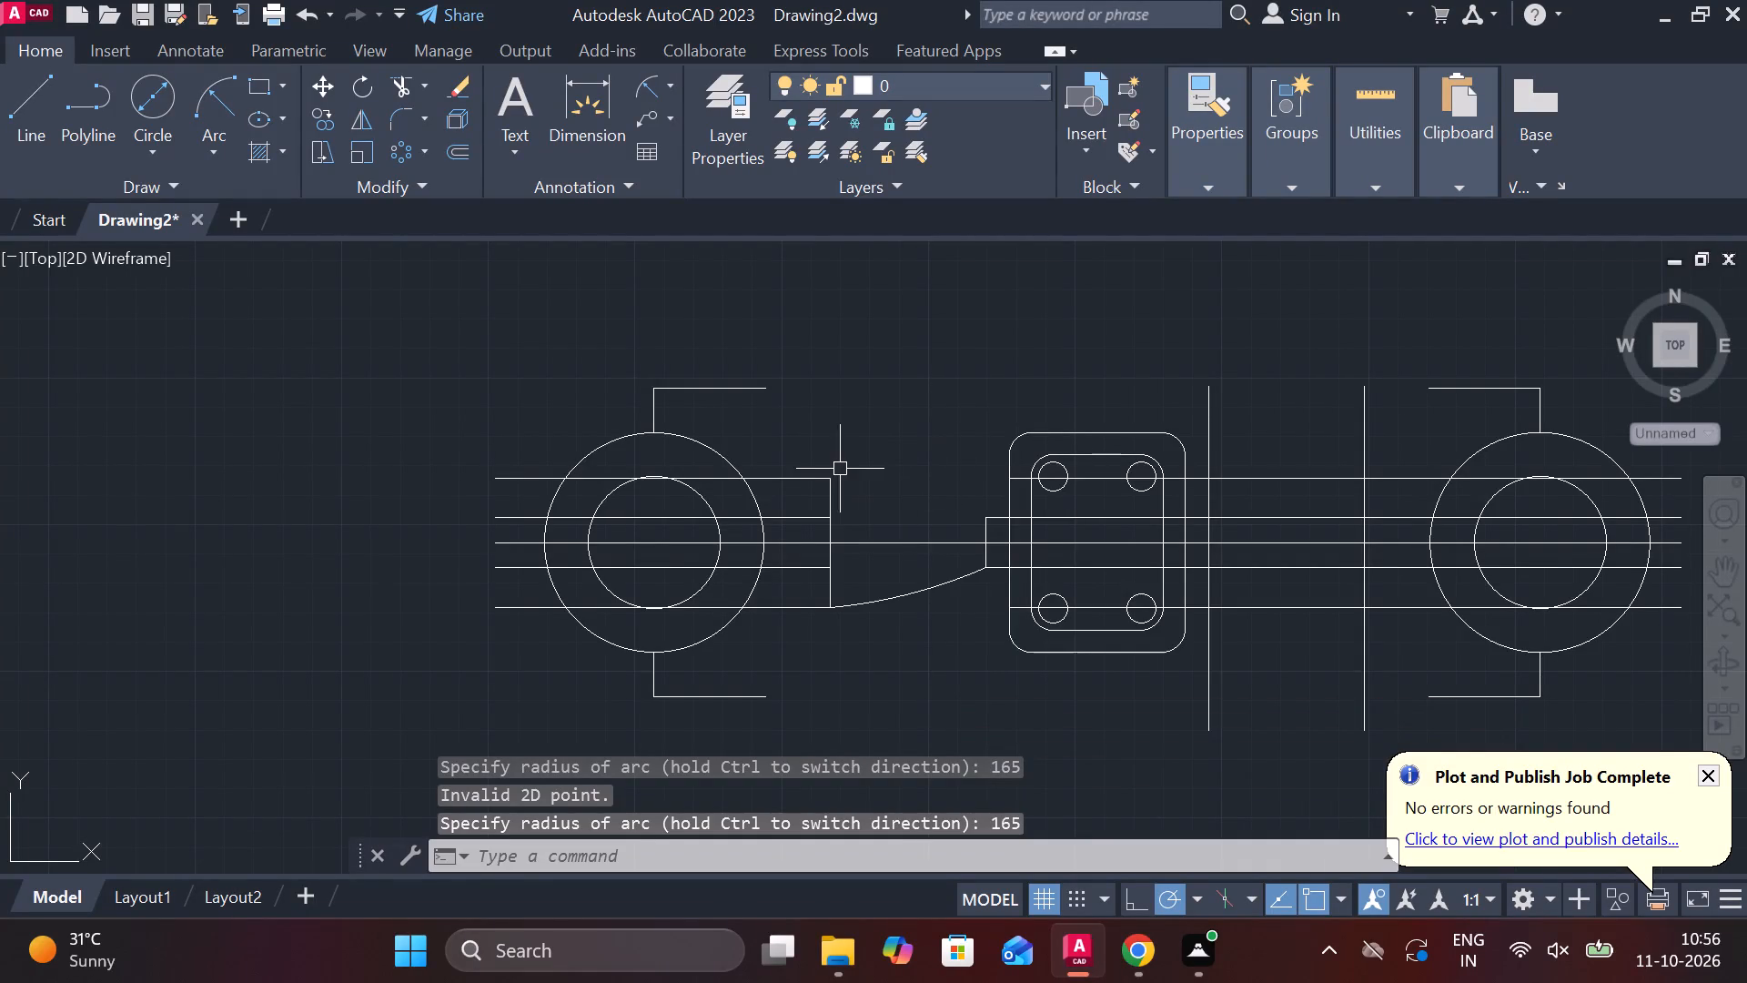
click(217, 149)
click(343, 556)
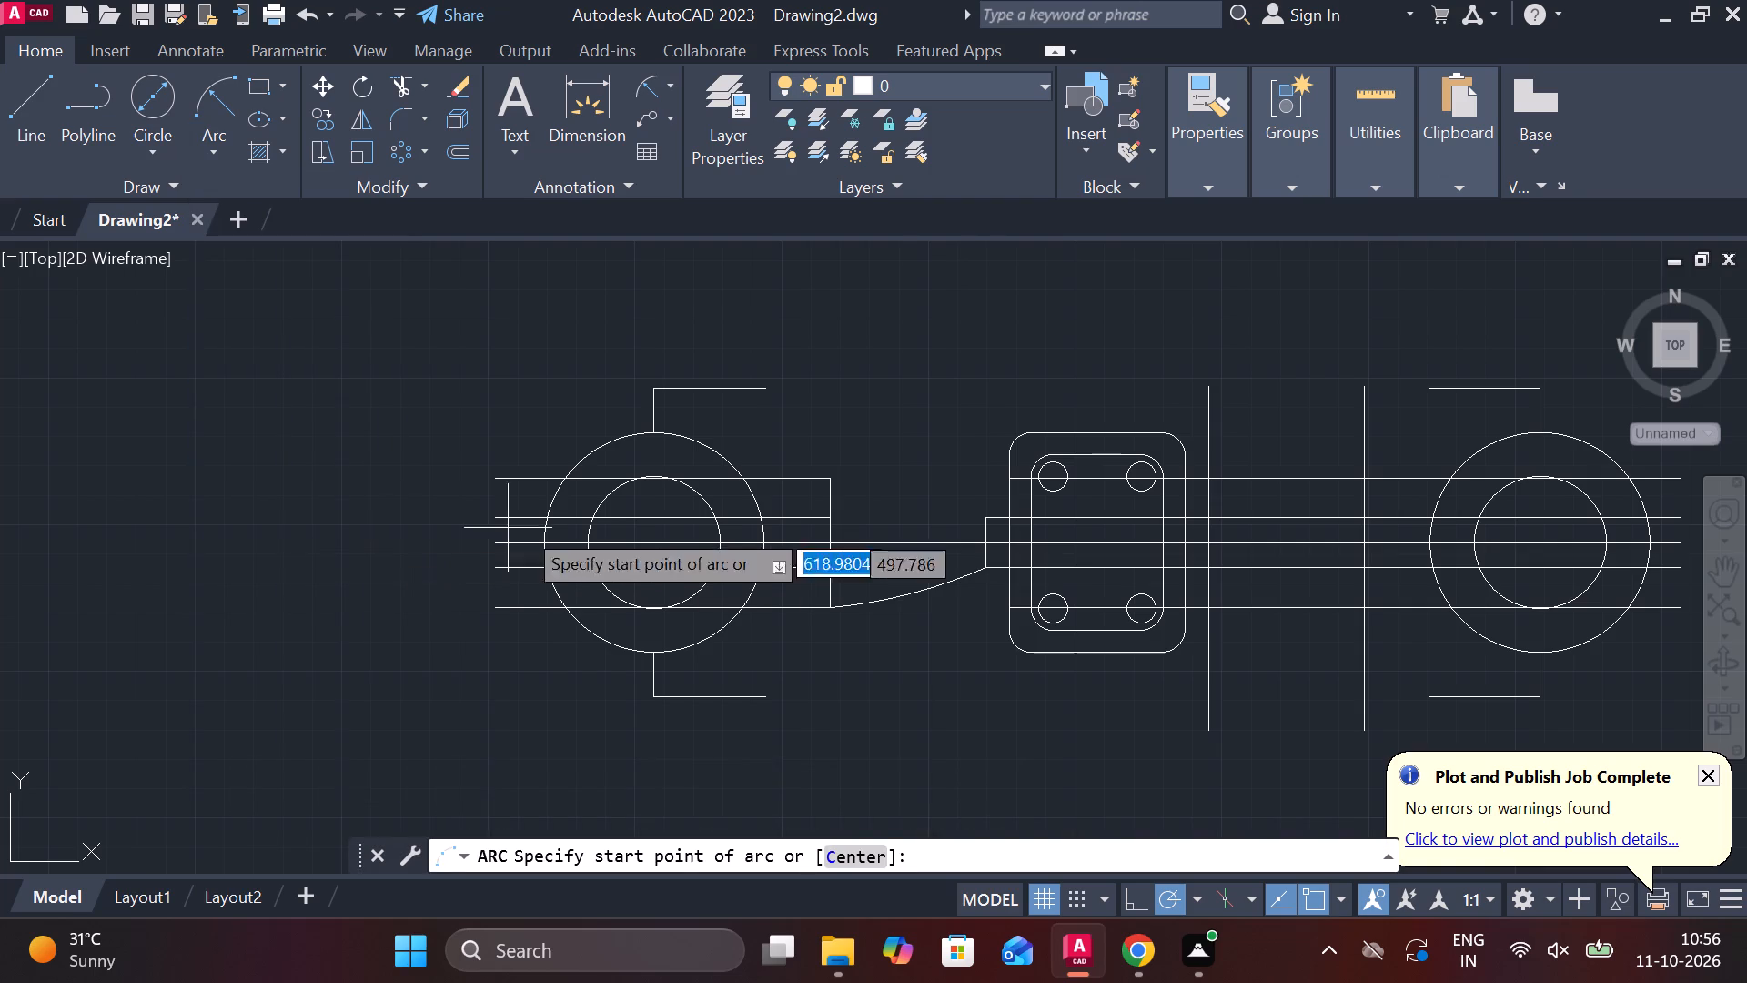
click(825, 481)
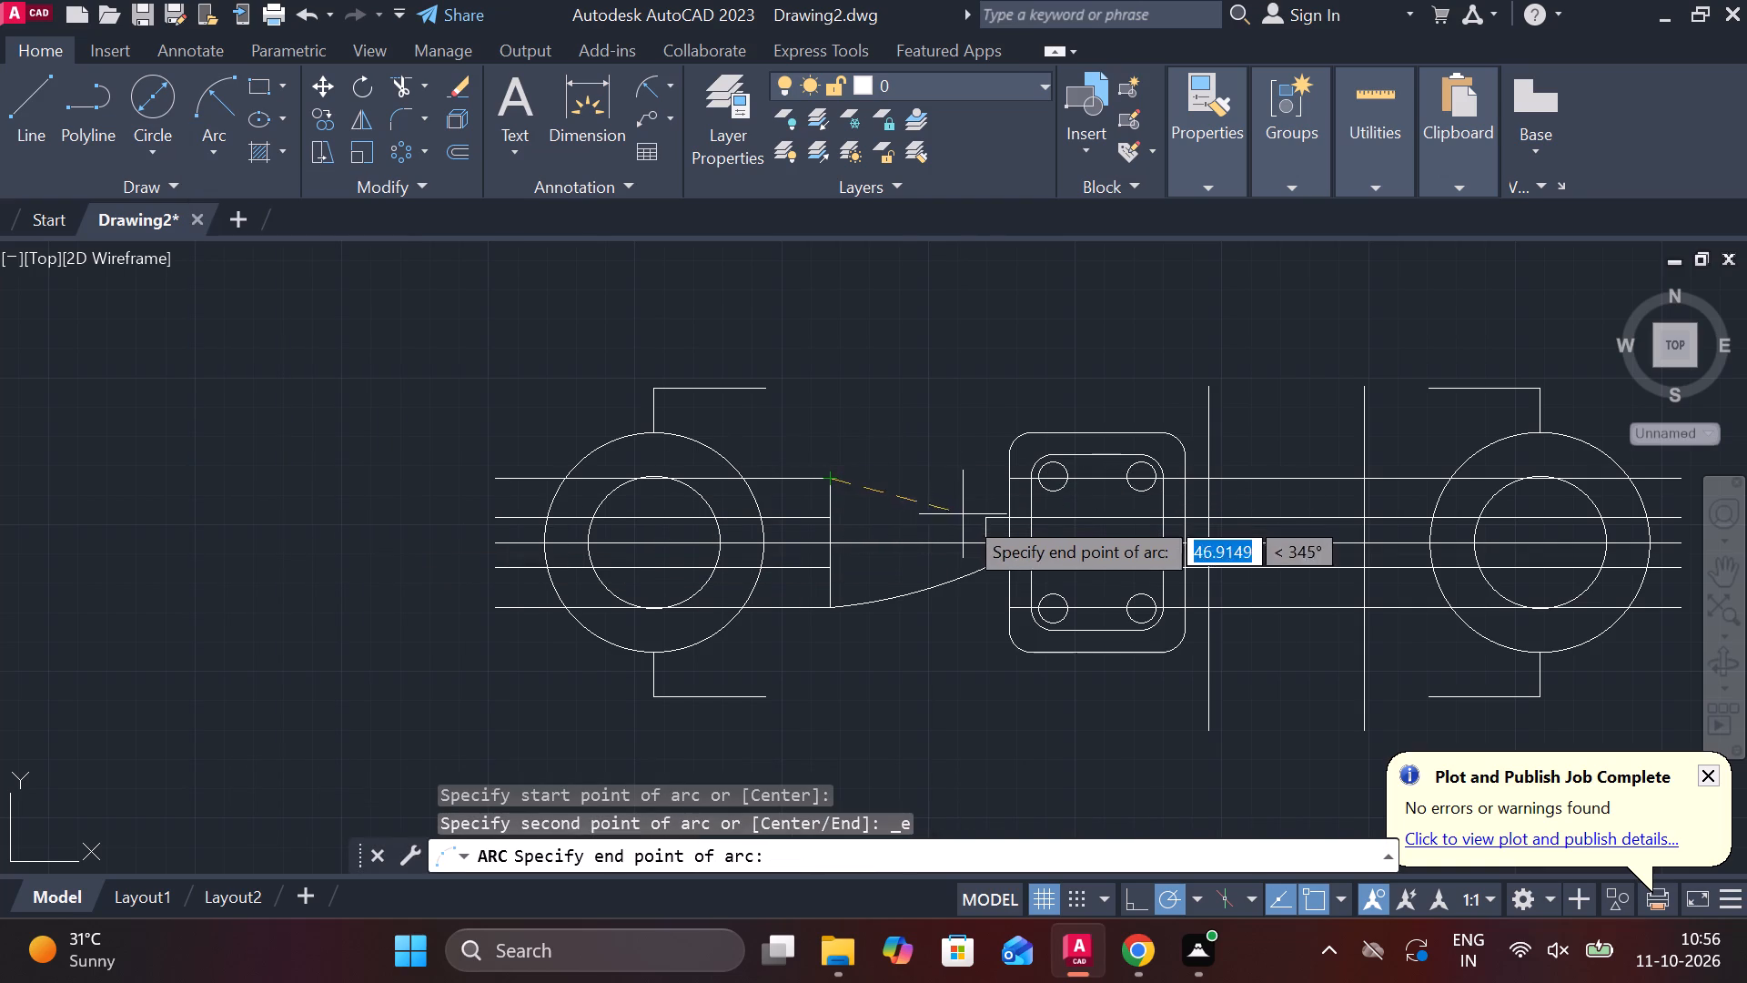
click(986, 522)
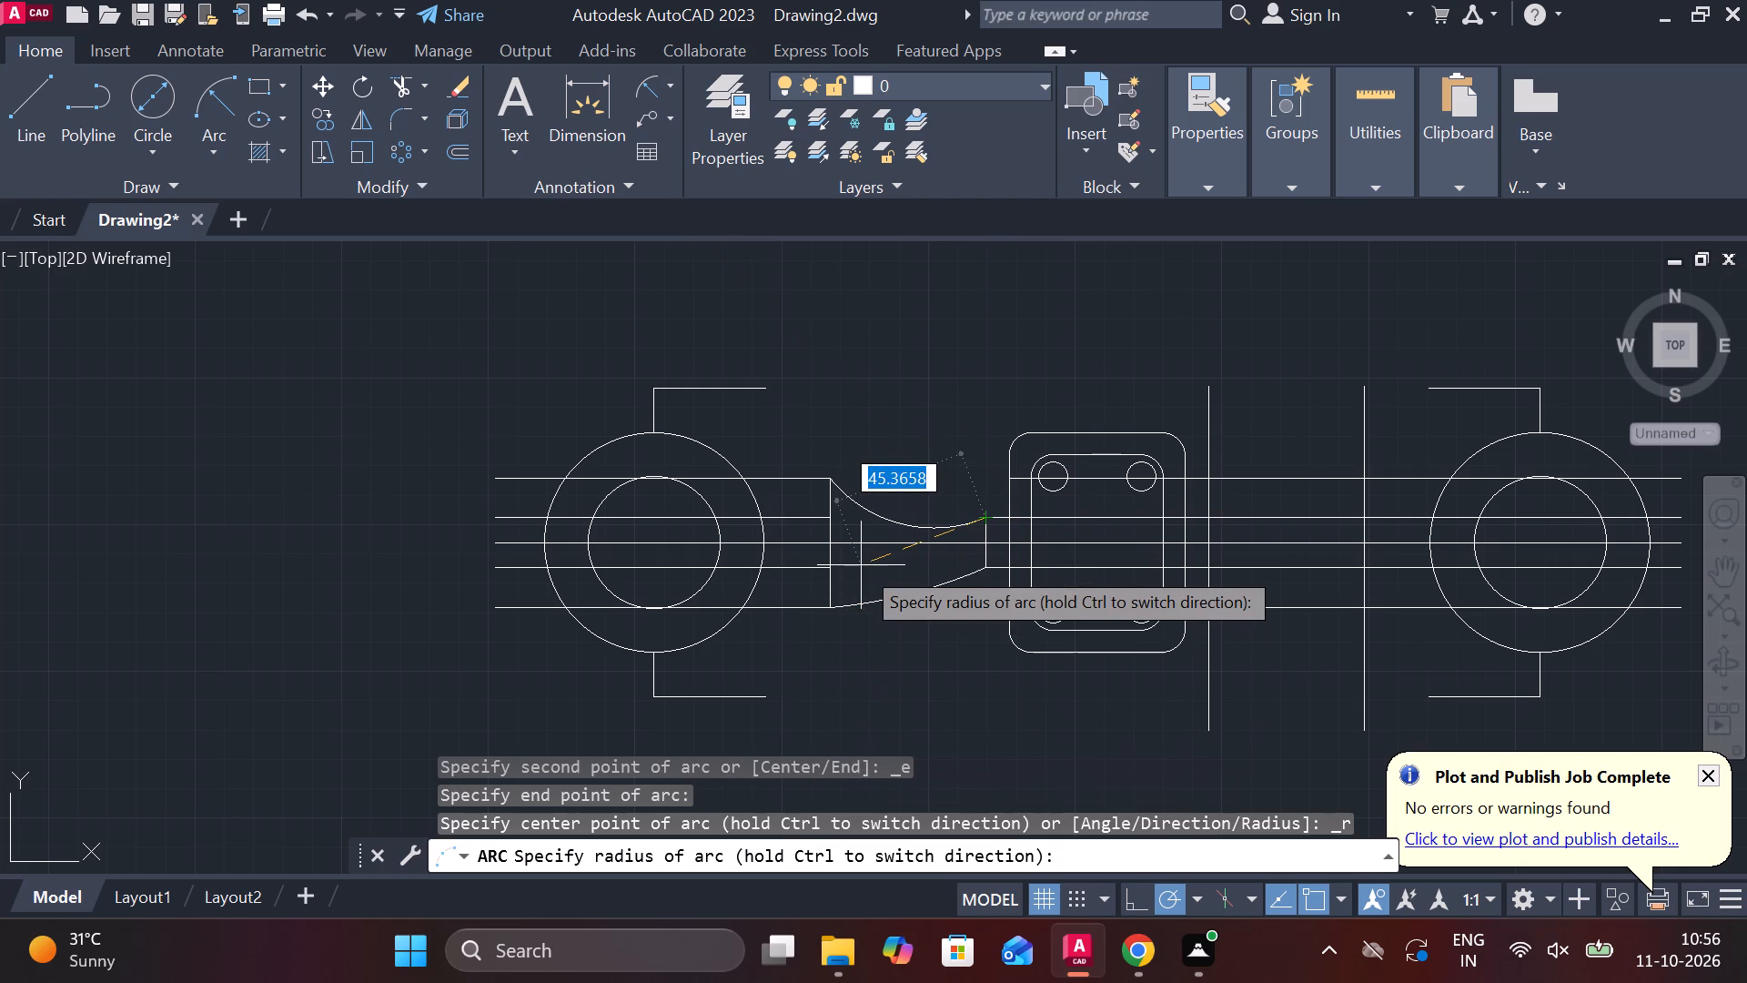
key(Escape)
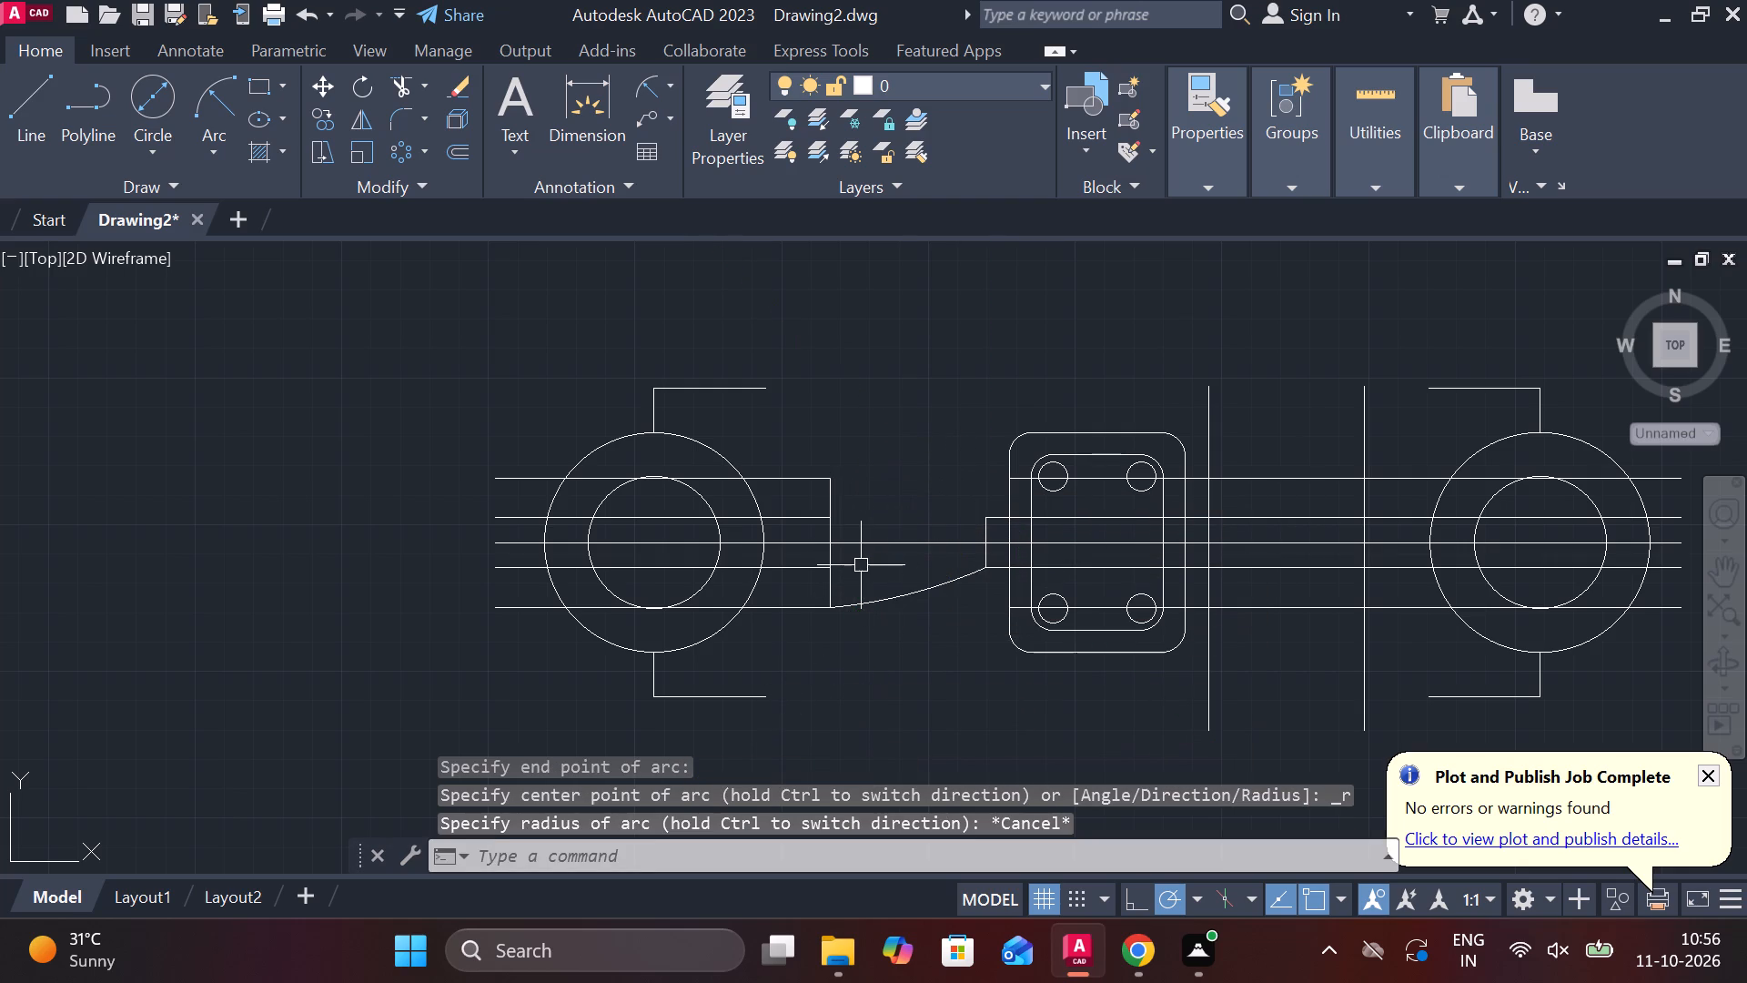
Draw a radius 165 arc from the upper end of the vertical beside the plate to the upper end of the left vertical.
click(217, 153)
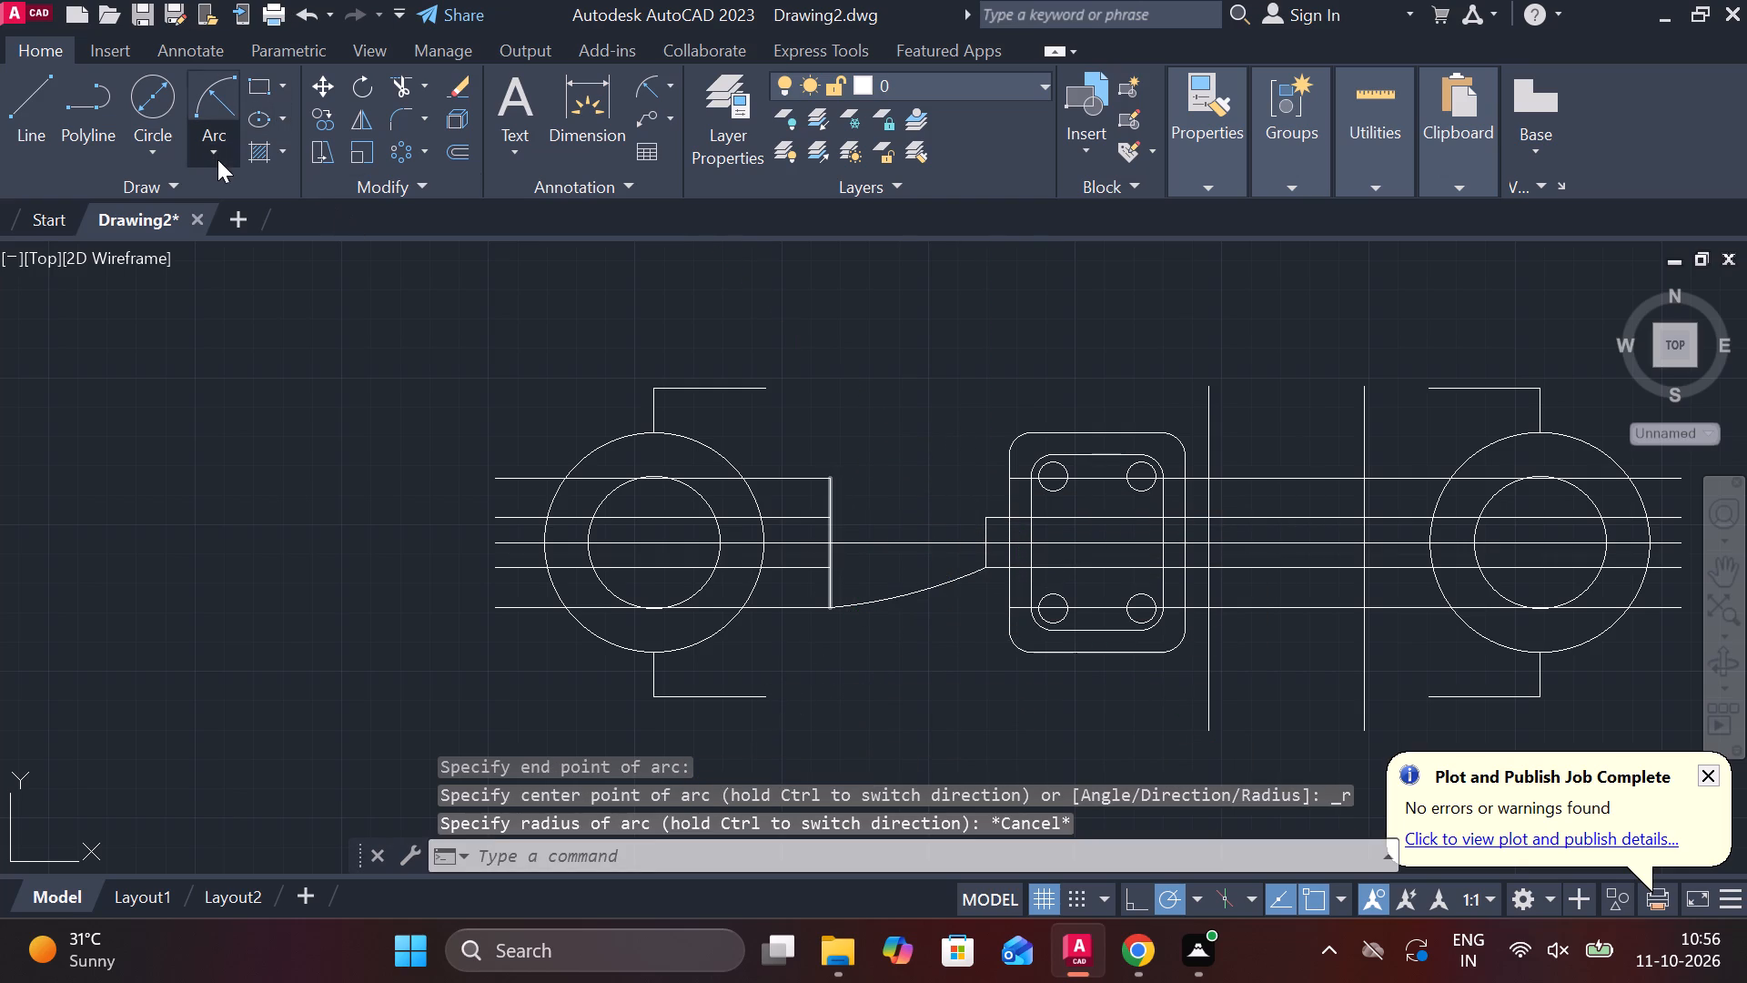
click(315, 542)
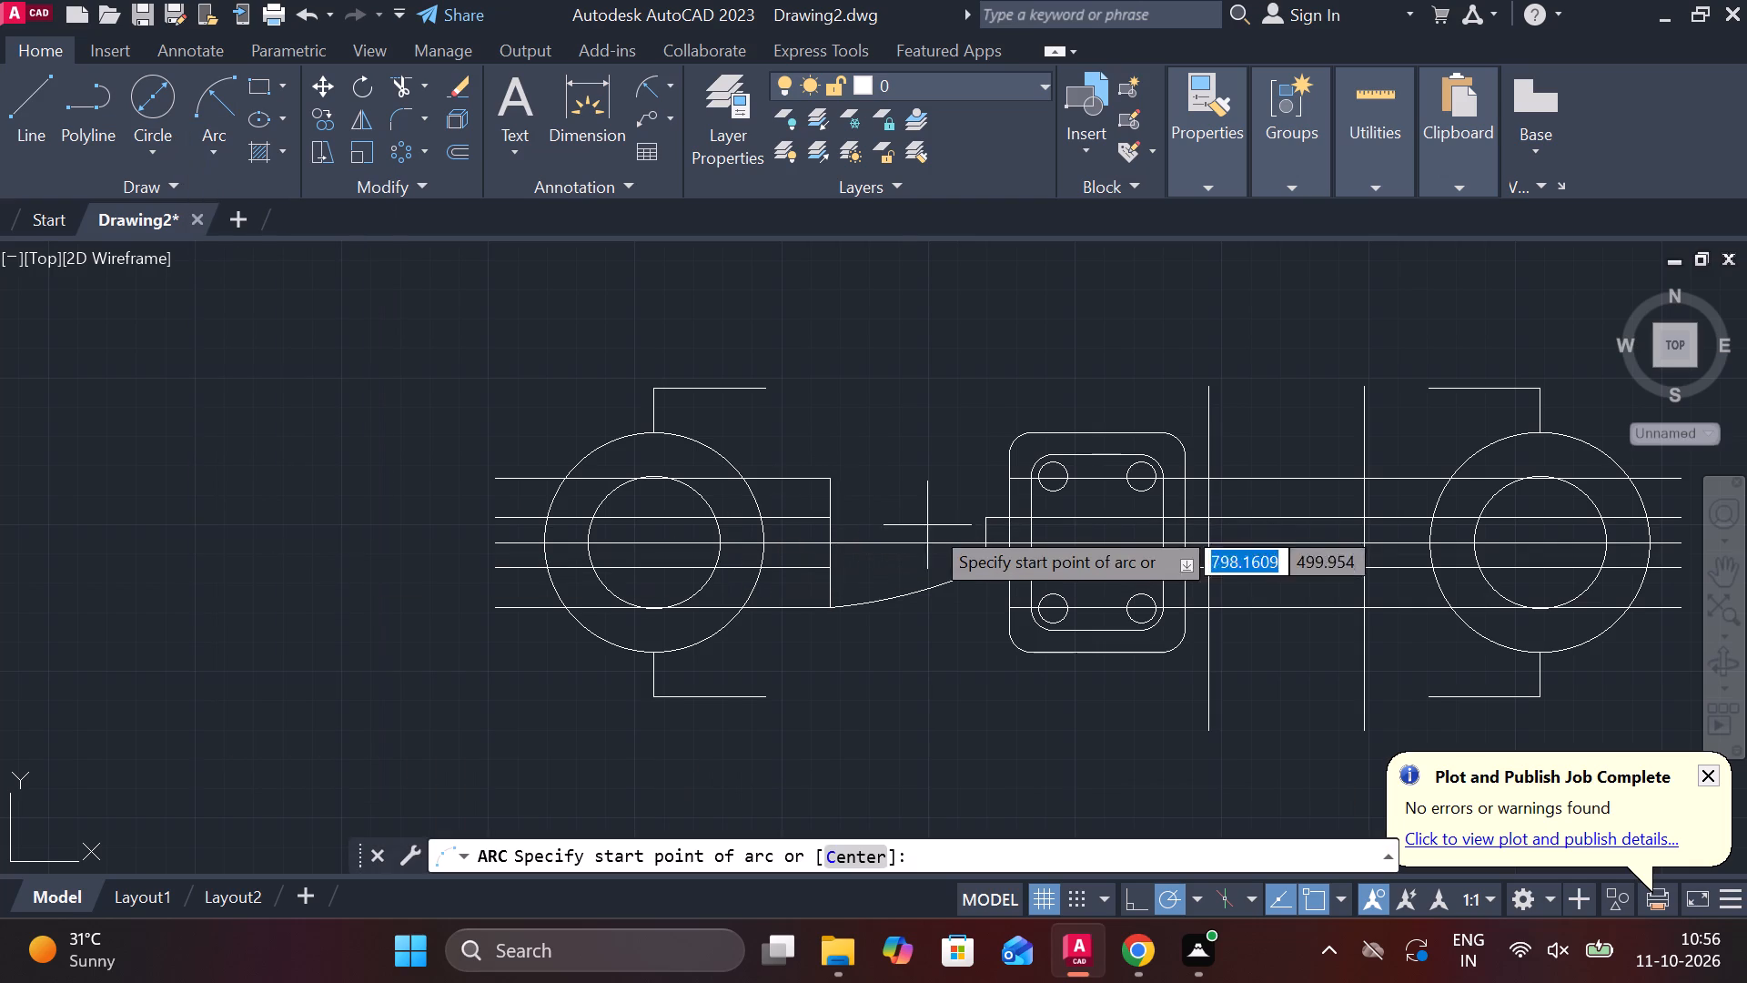
click(995, 526)
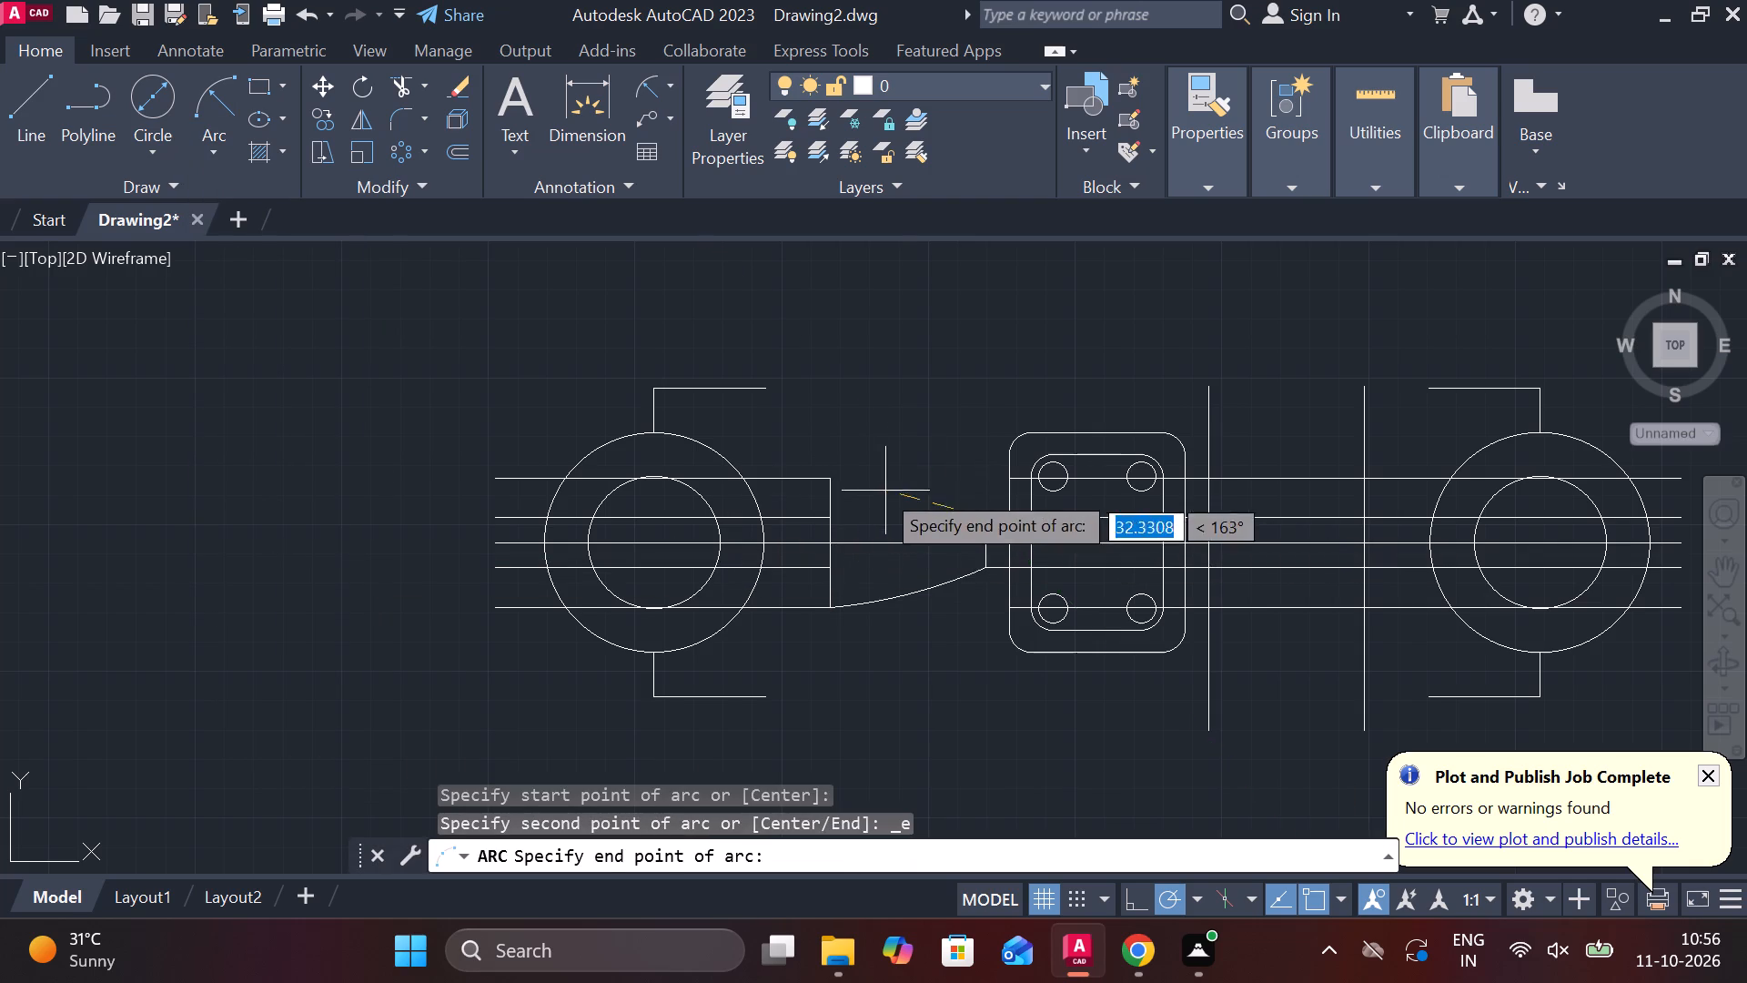
click(828, 480)
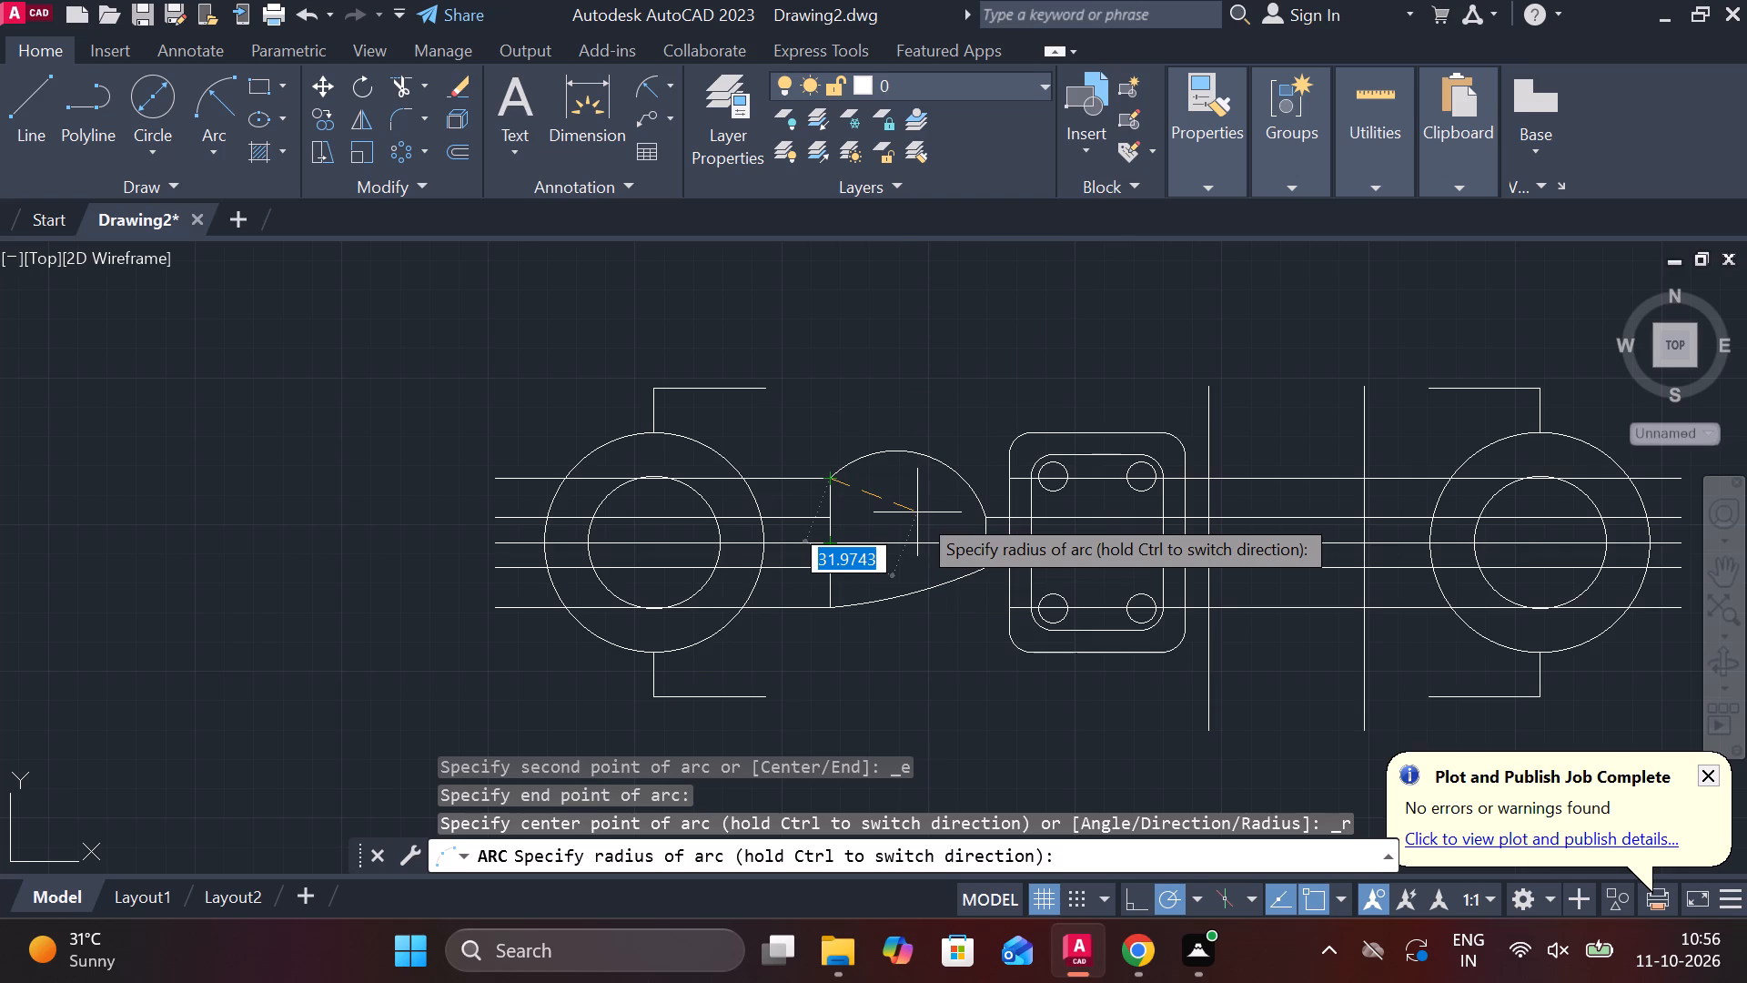
key(1)
text(65)
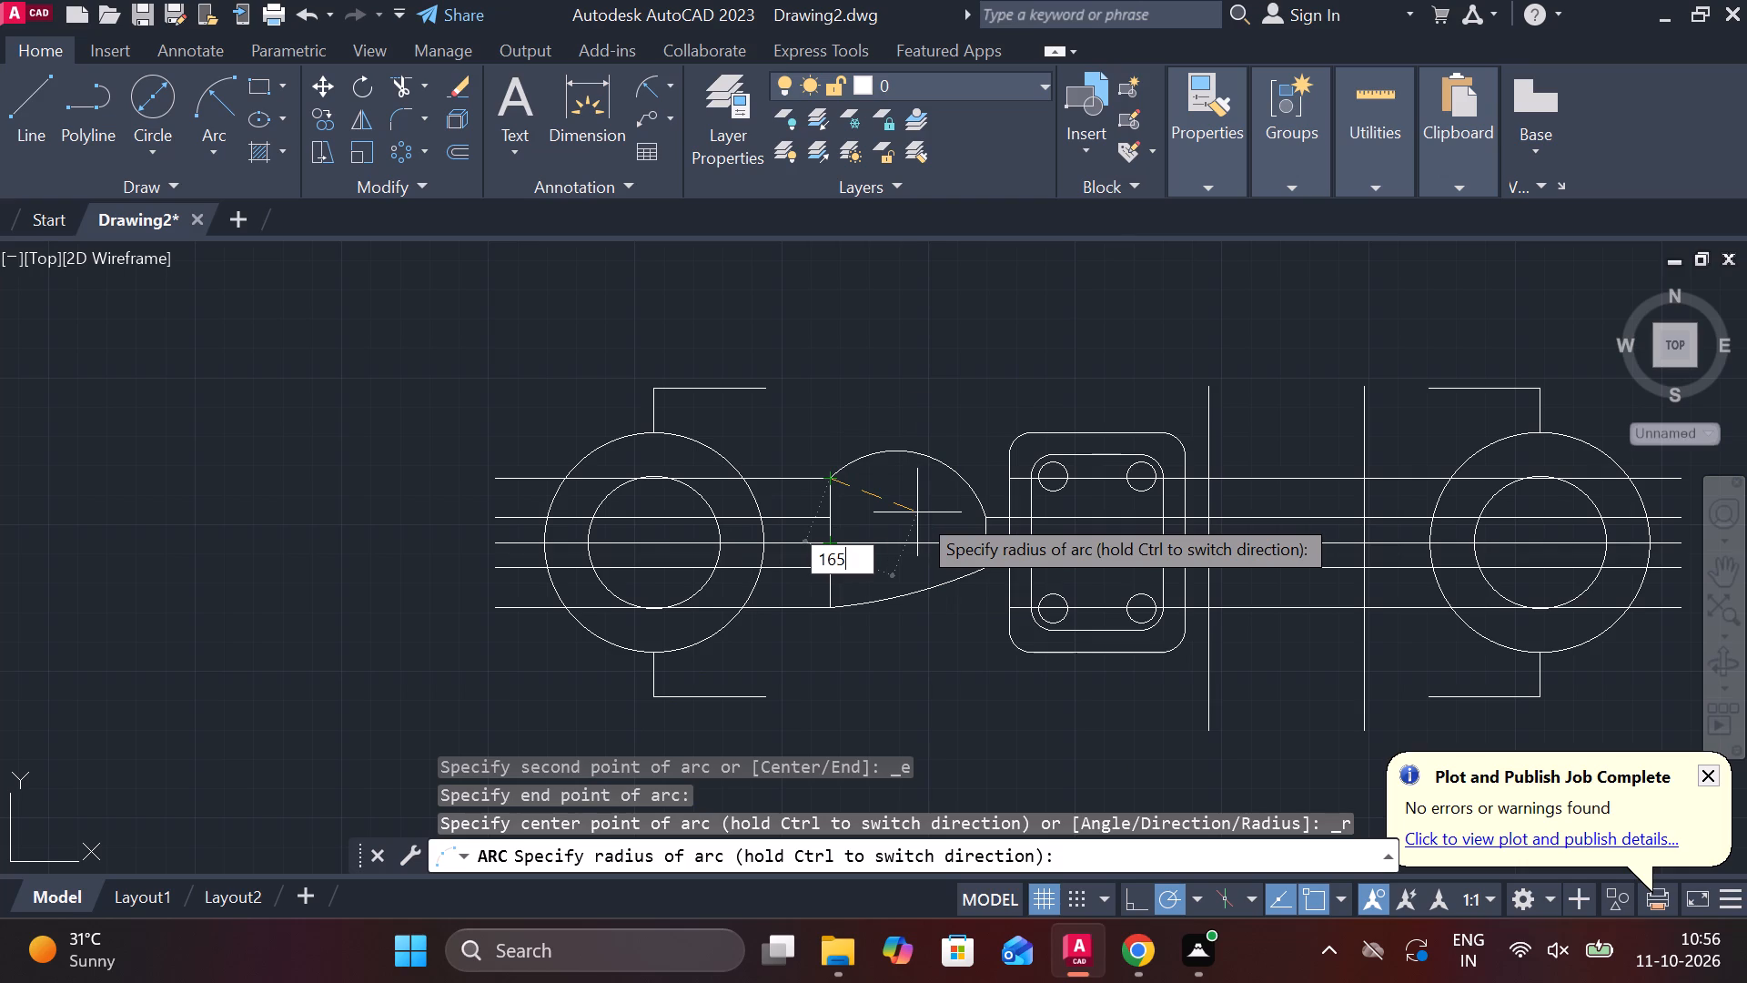
key(Return)
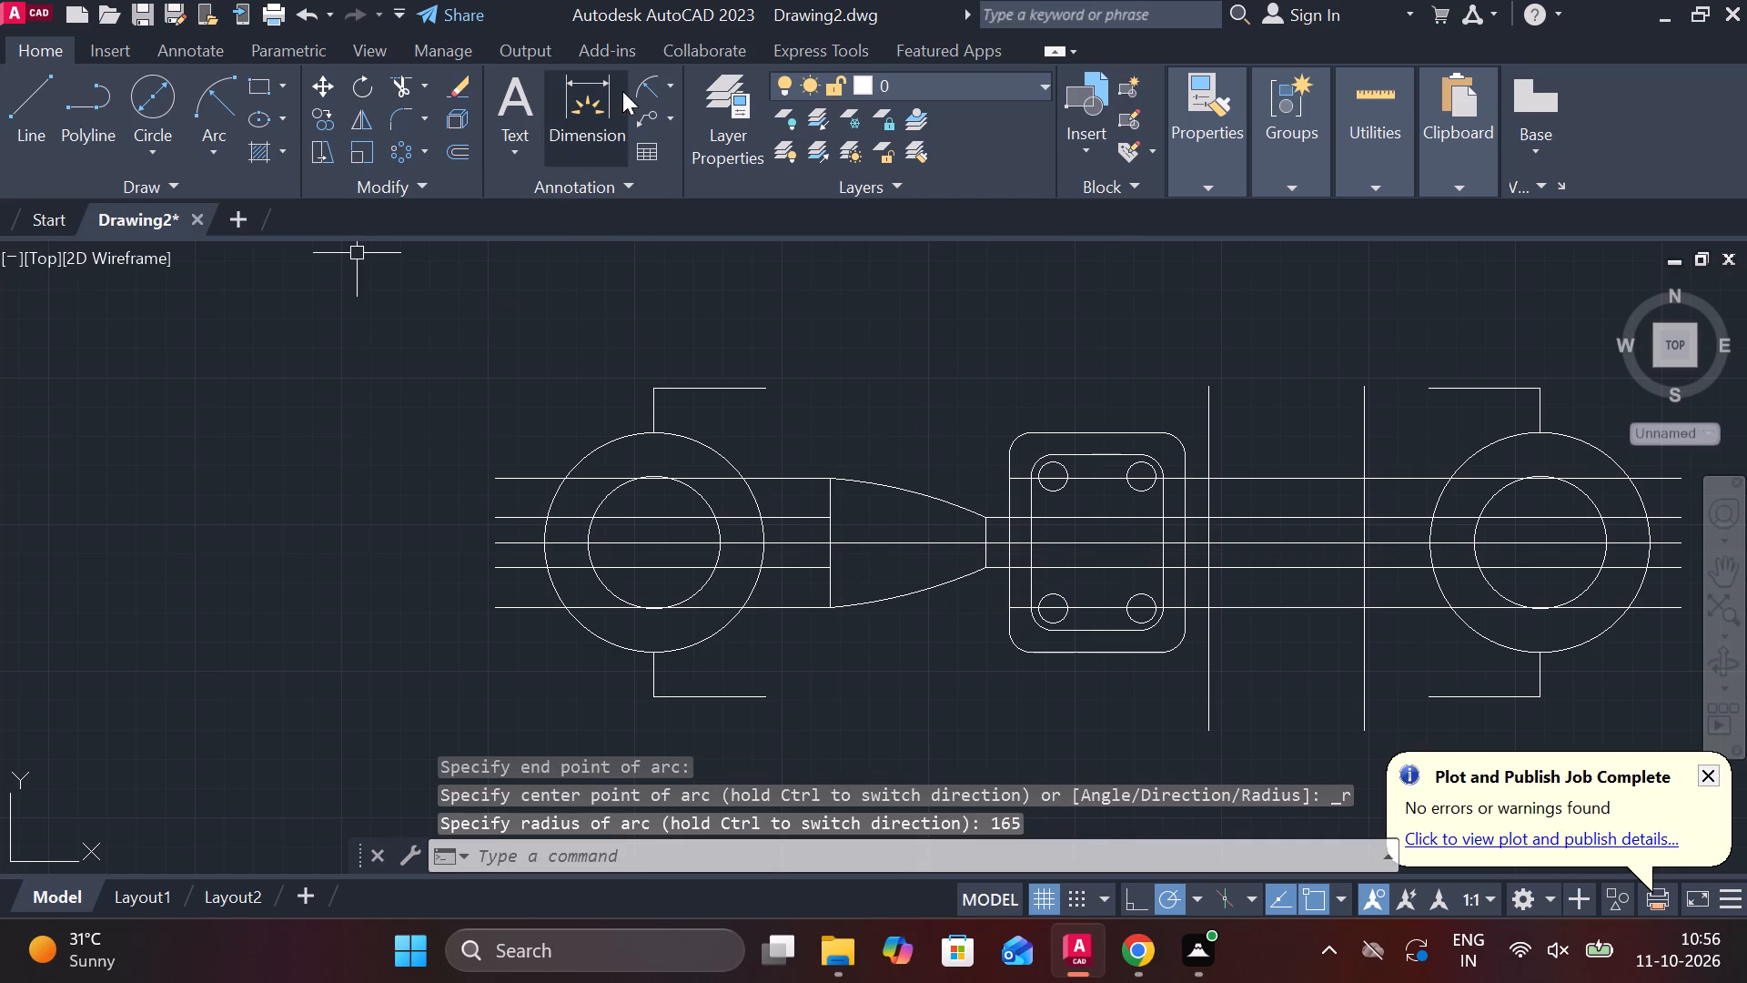
Trim the outer ends of the four 8.5- and 22-offset lines that extend left beyond the left outer circle.
click(405, 90)
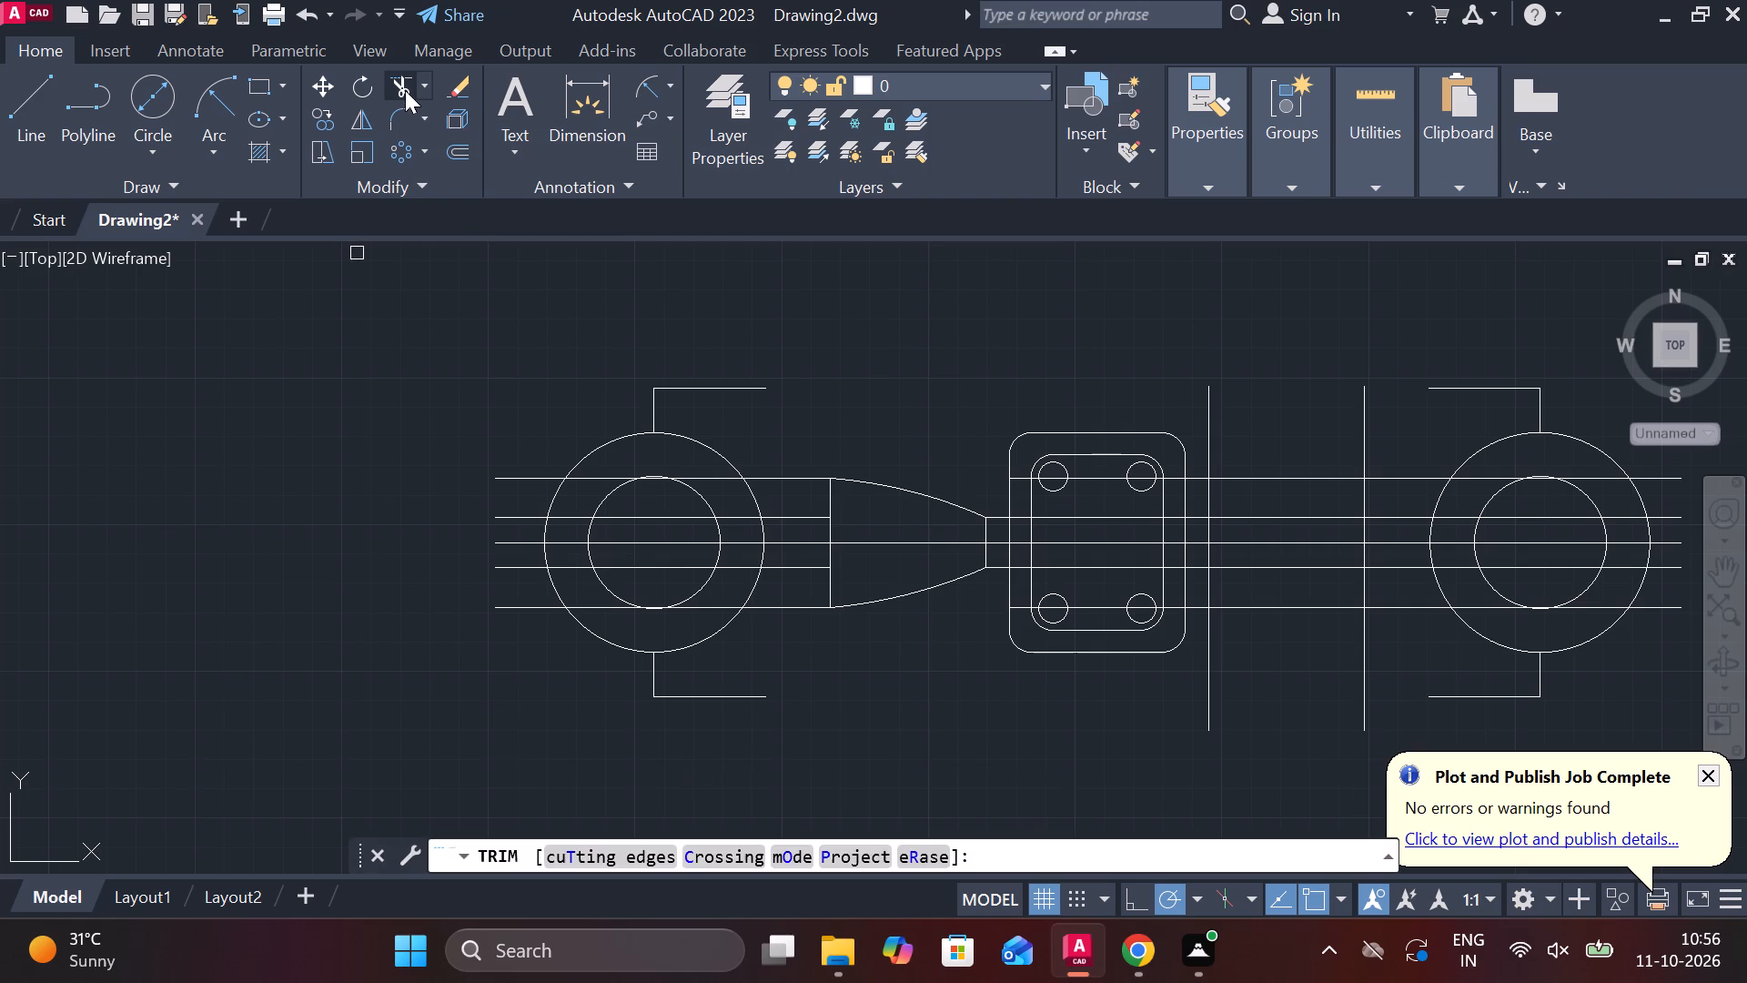
click(511, 612)
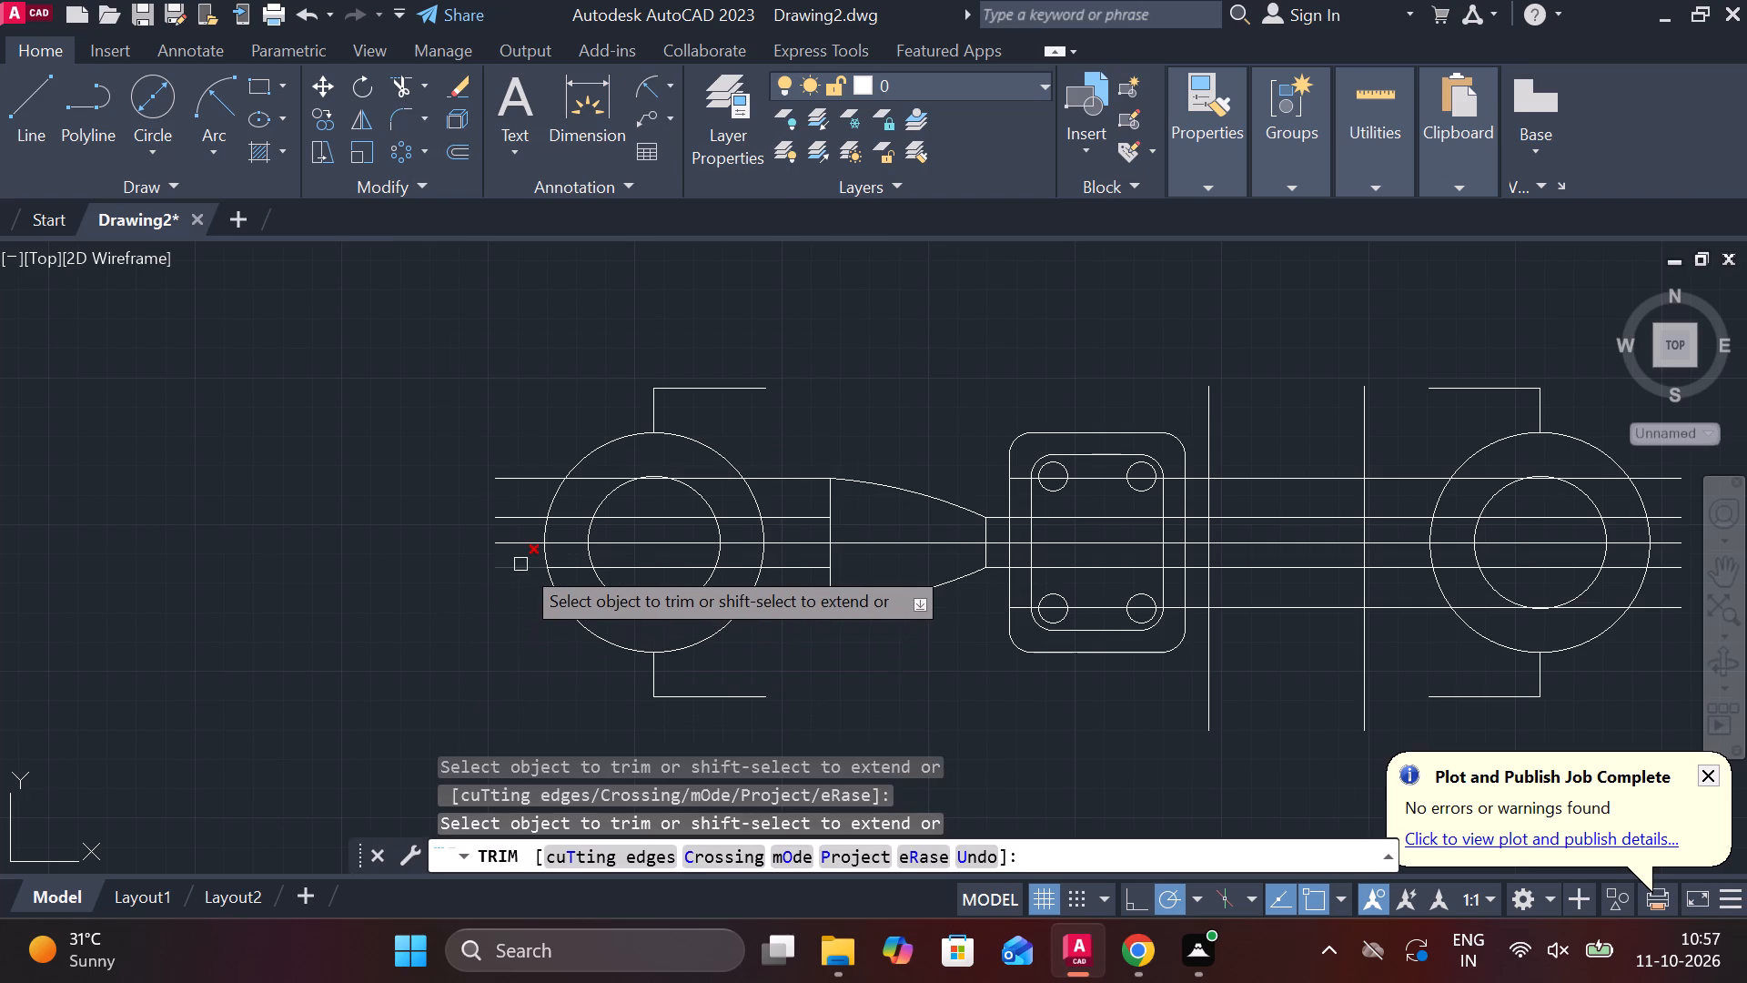
click(520, 564)
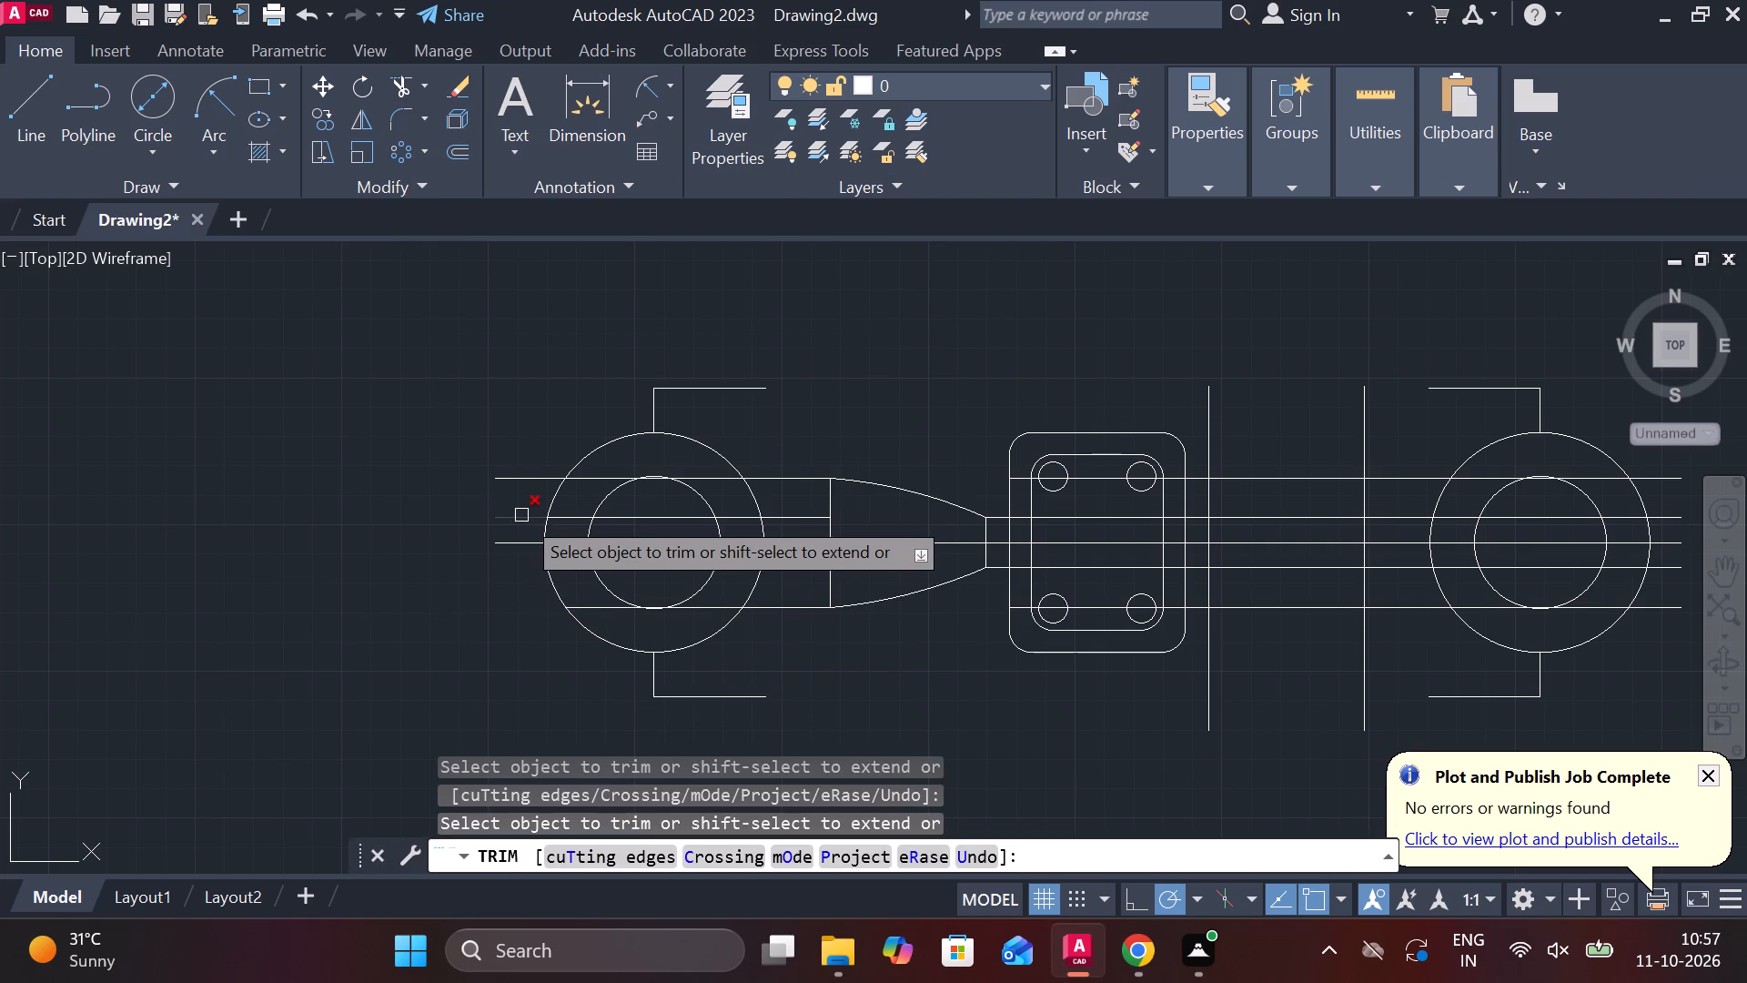
click(521, 515)
click(525, 481)
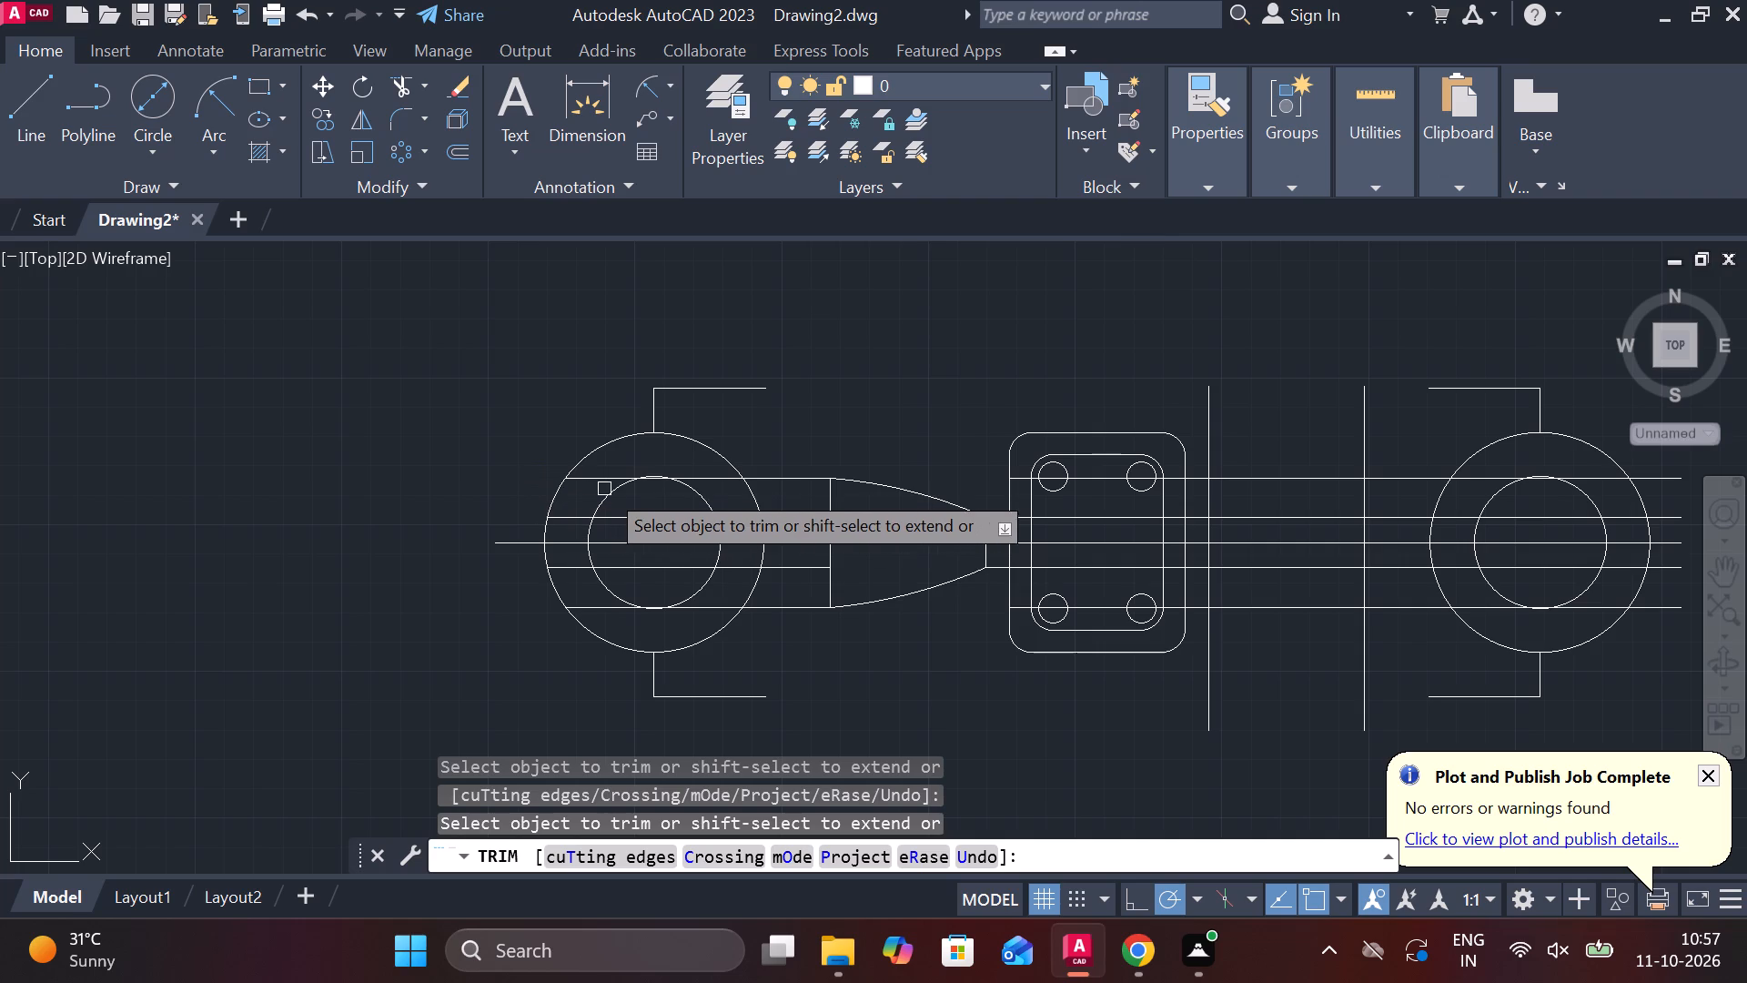
Trim the upper 22-offset line between the left circles, and all four offset lines between the outer circle and the left vertical.
click(589, 478)
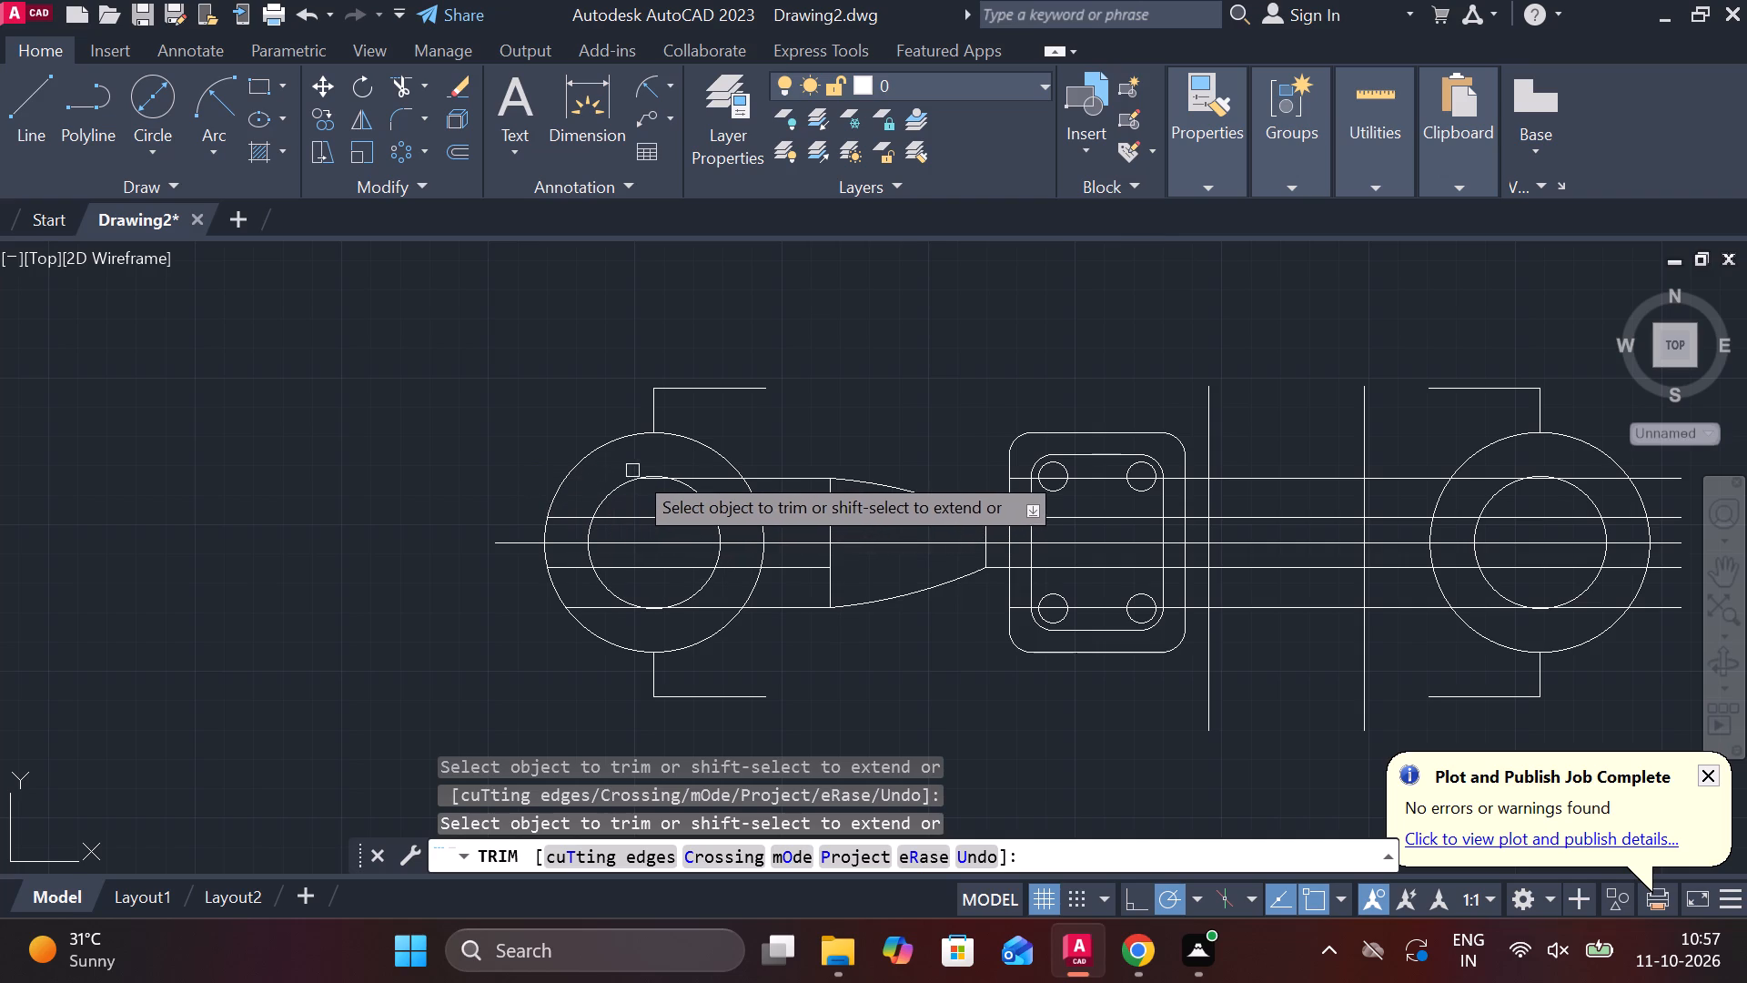
click(710, 479)
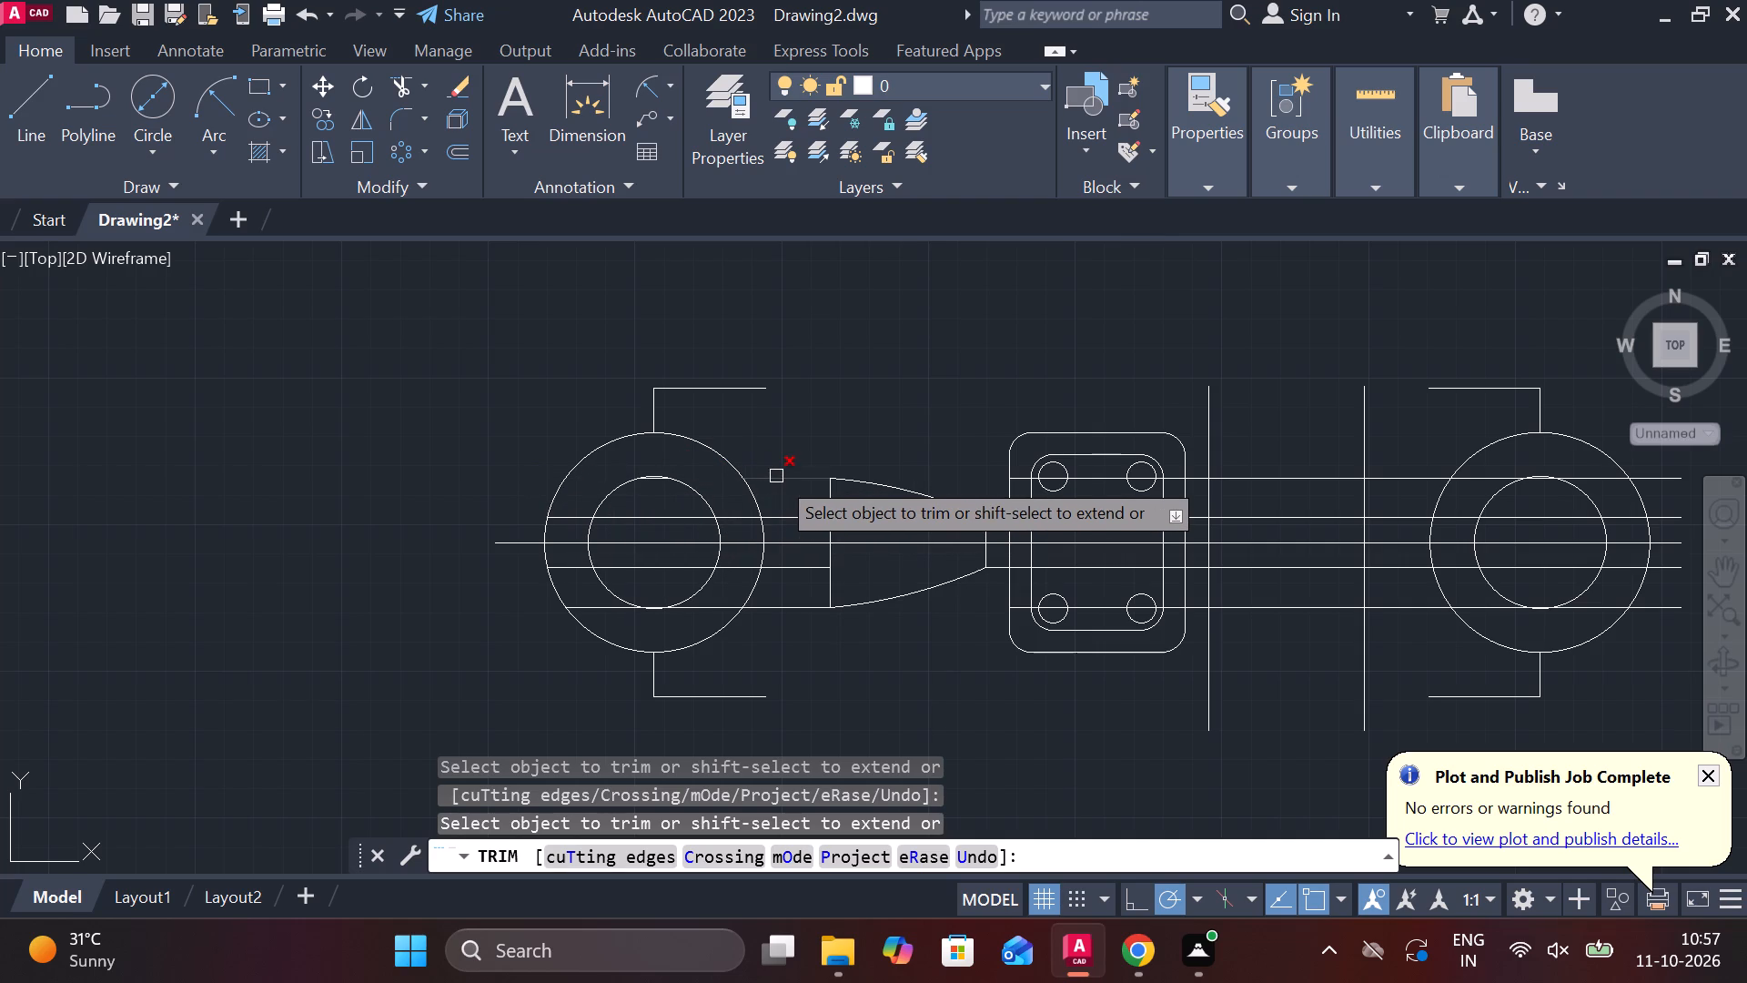
click(776, 476)
click(789, 524)
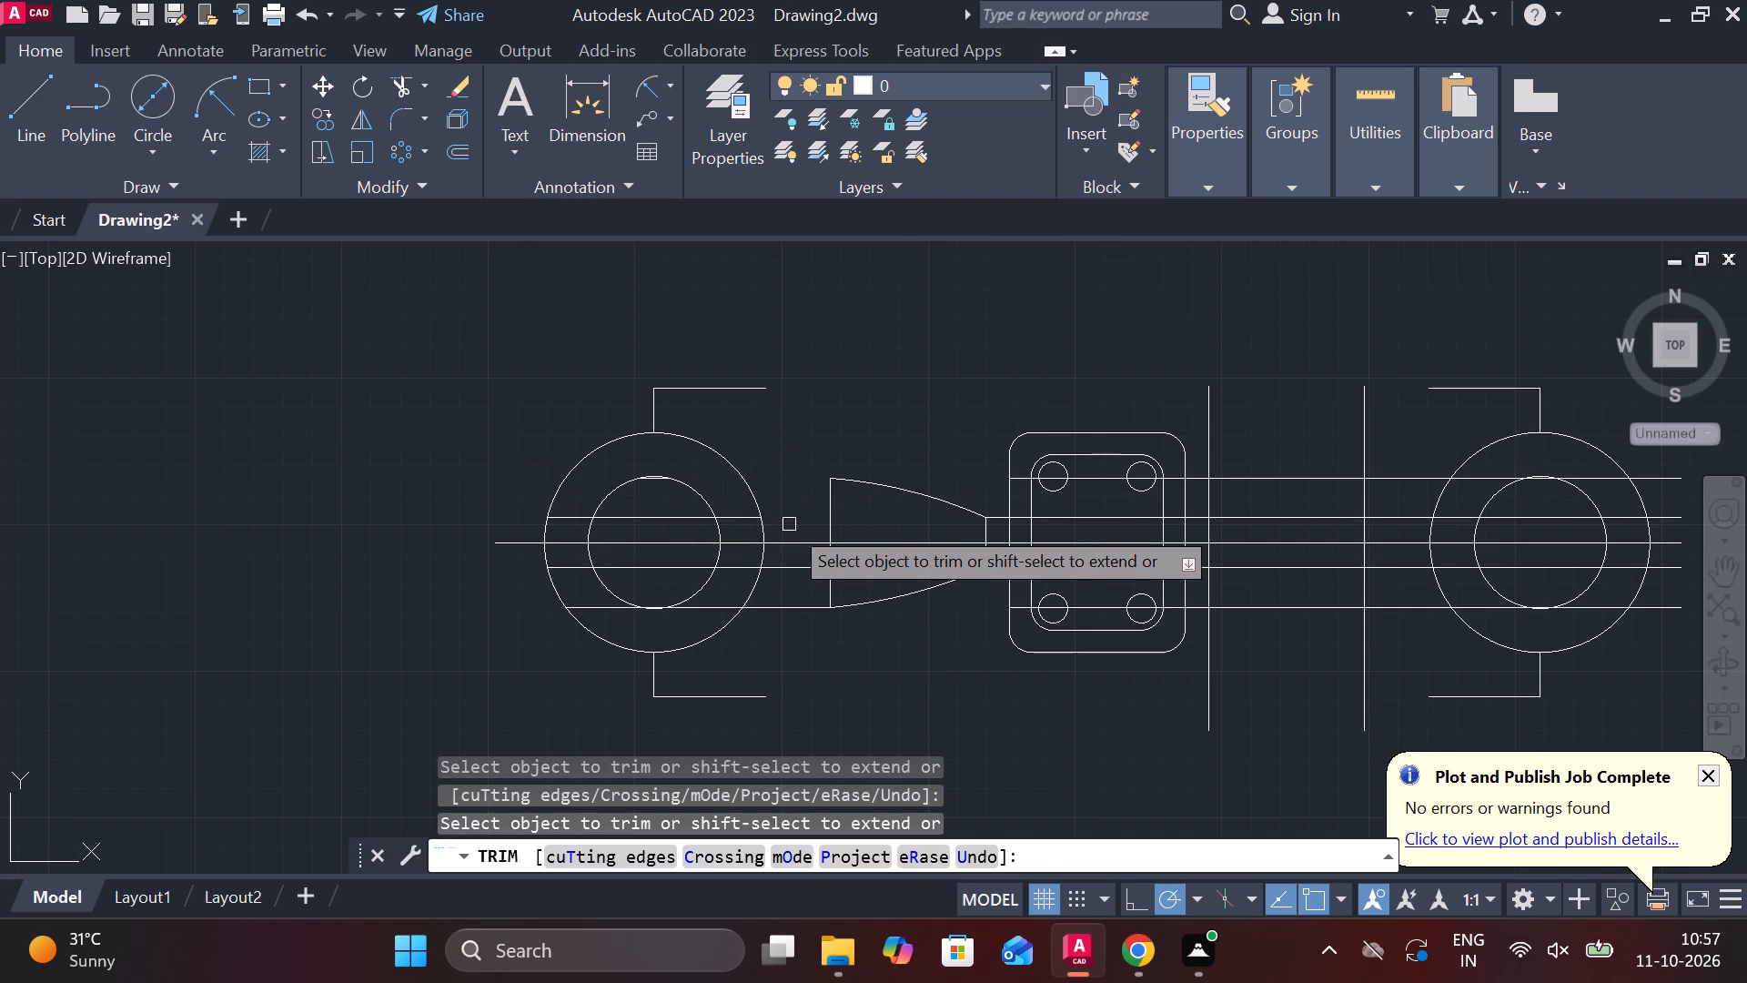
click(793, 564)
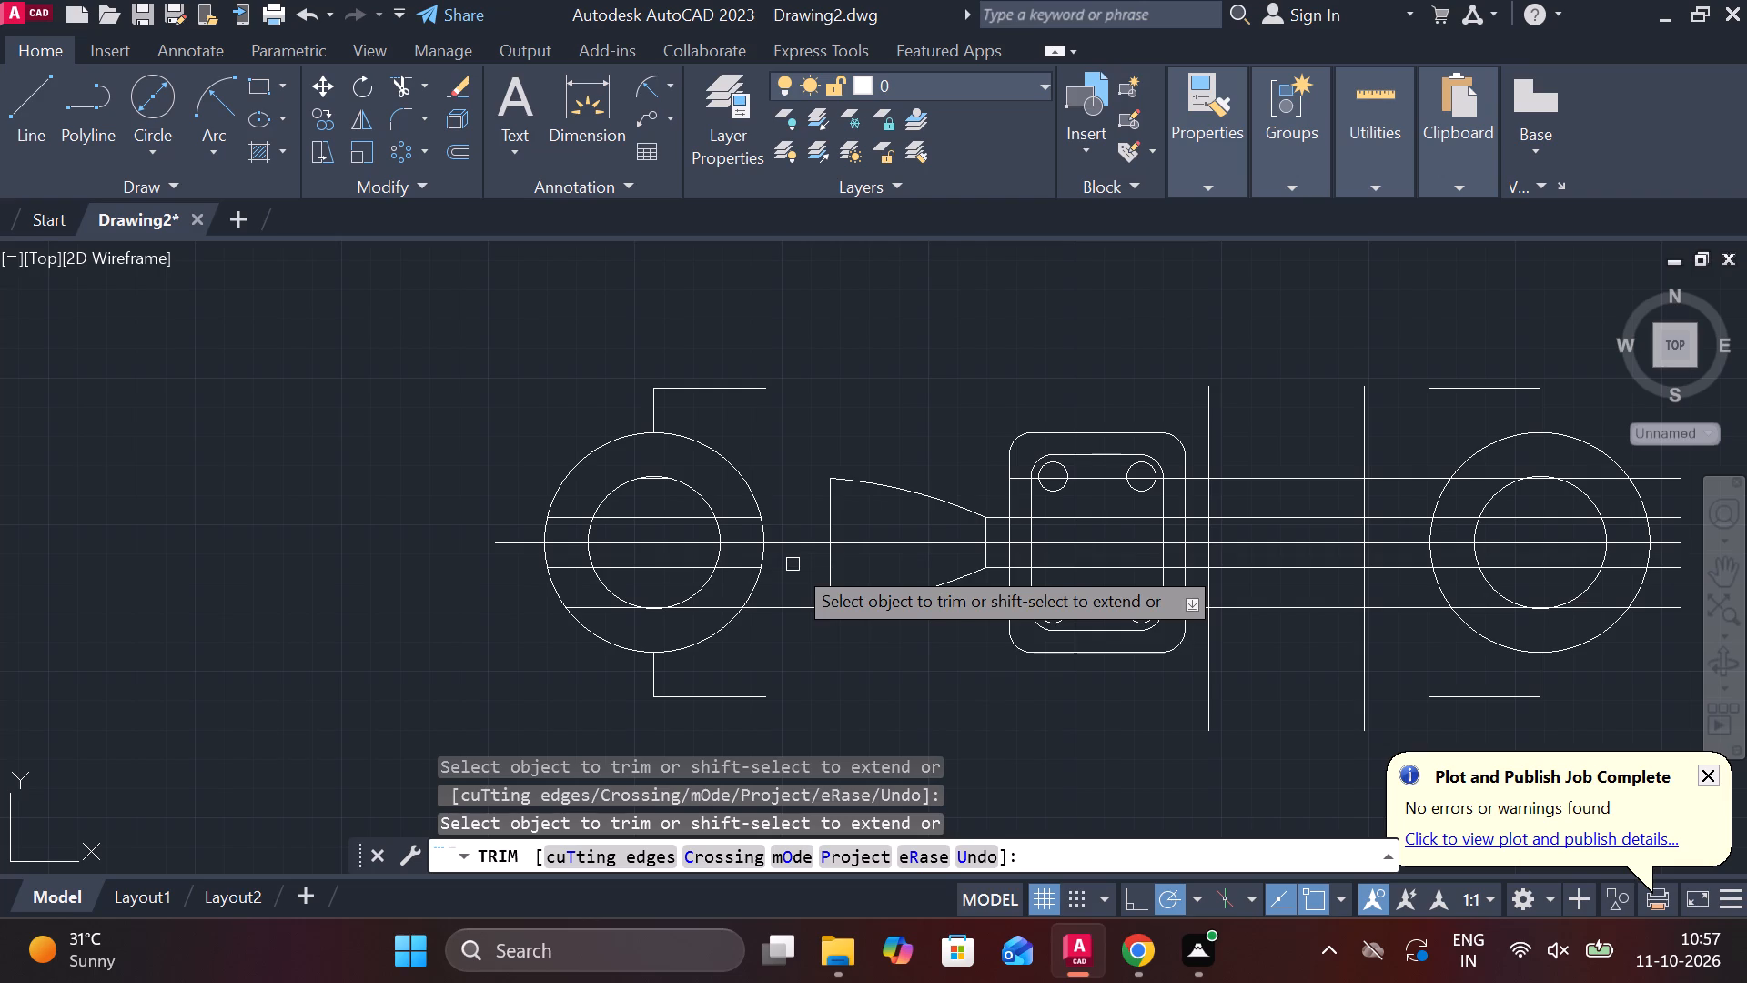
click(790, 605)
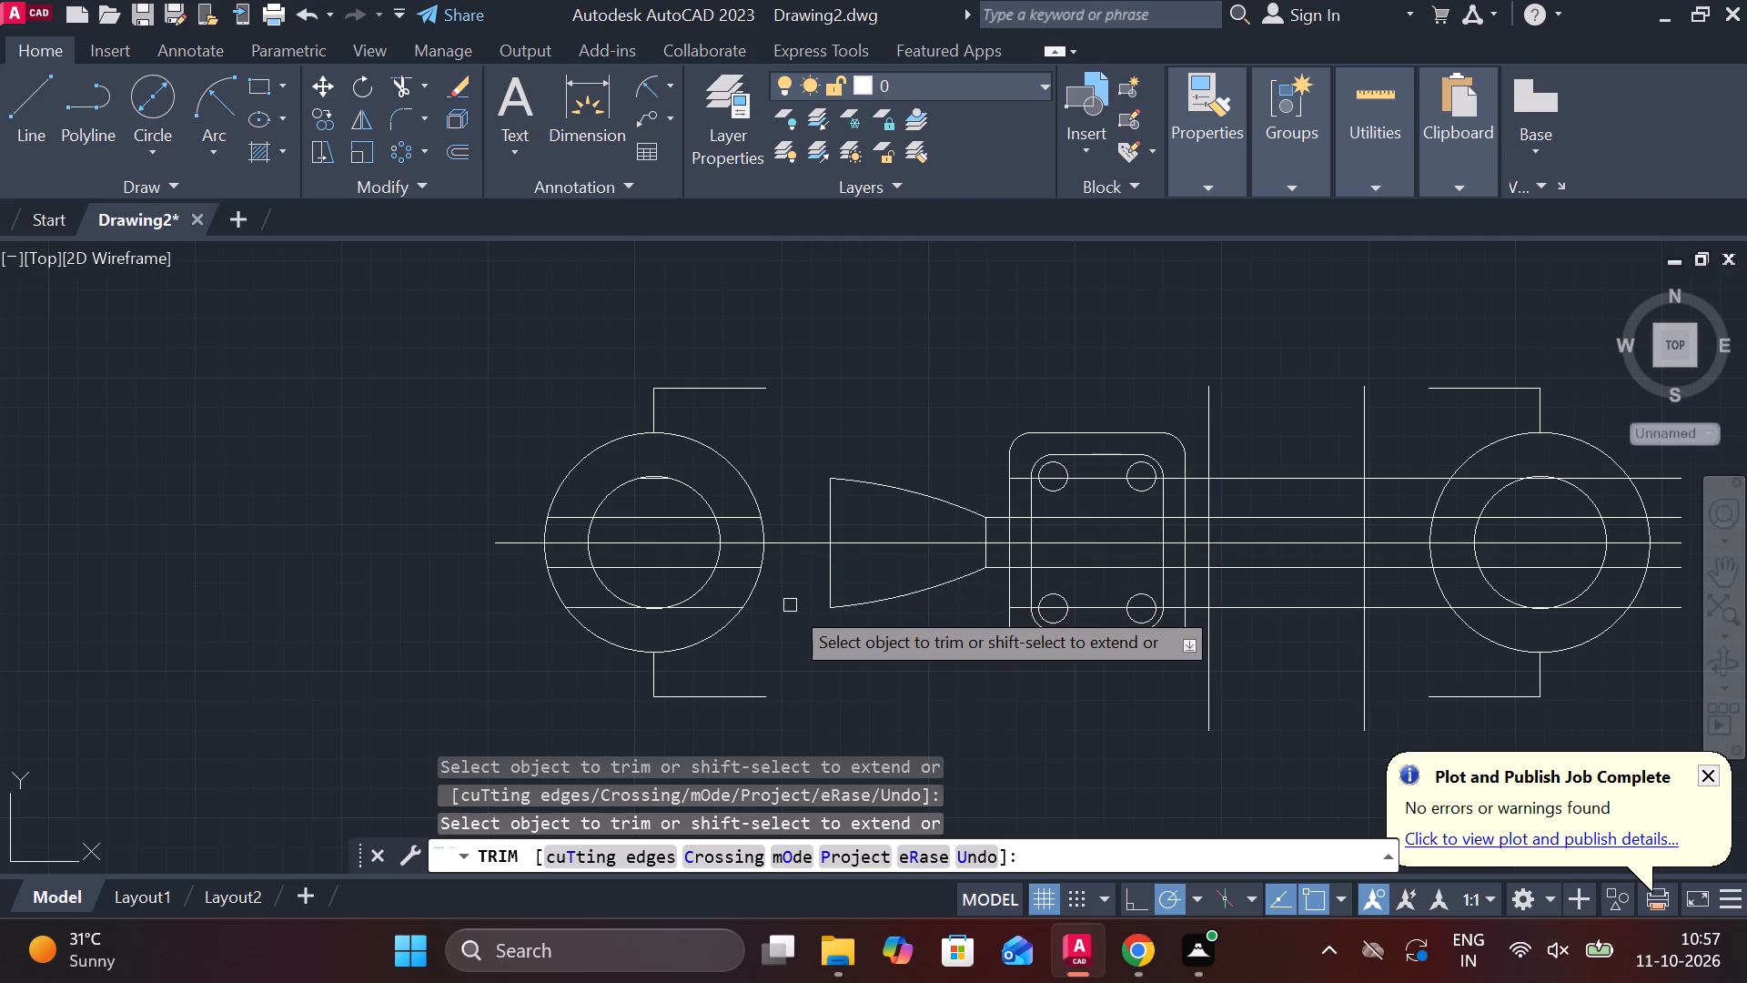
Trim the lower 22-offset line between the left circles, and the two 8.5-offset lines everywhere inside the outer circle.
scroll(759, 605, up, 1)
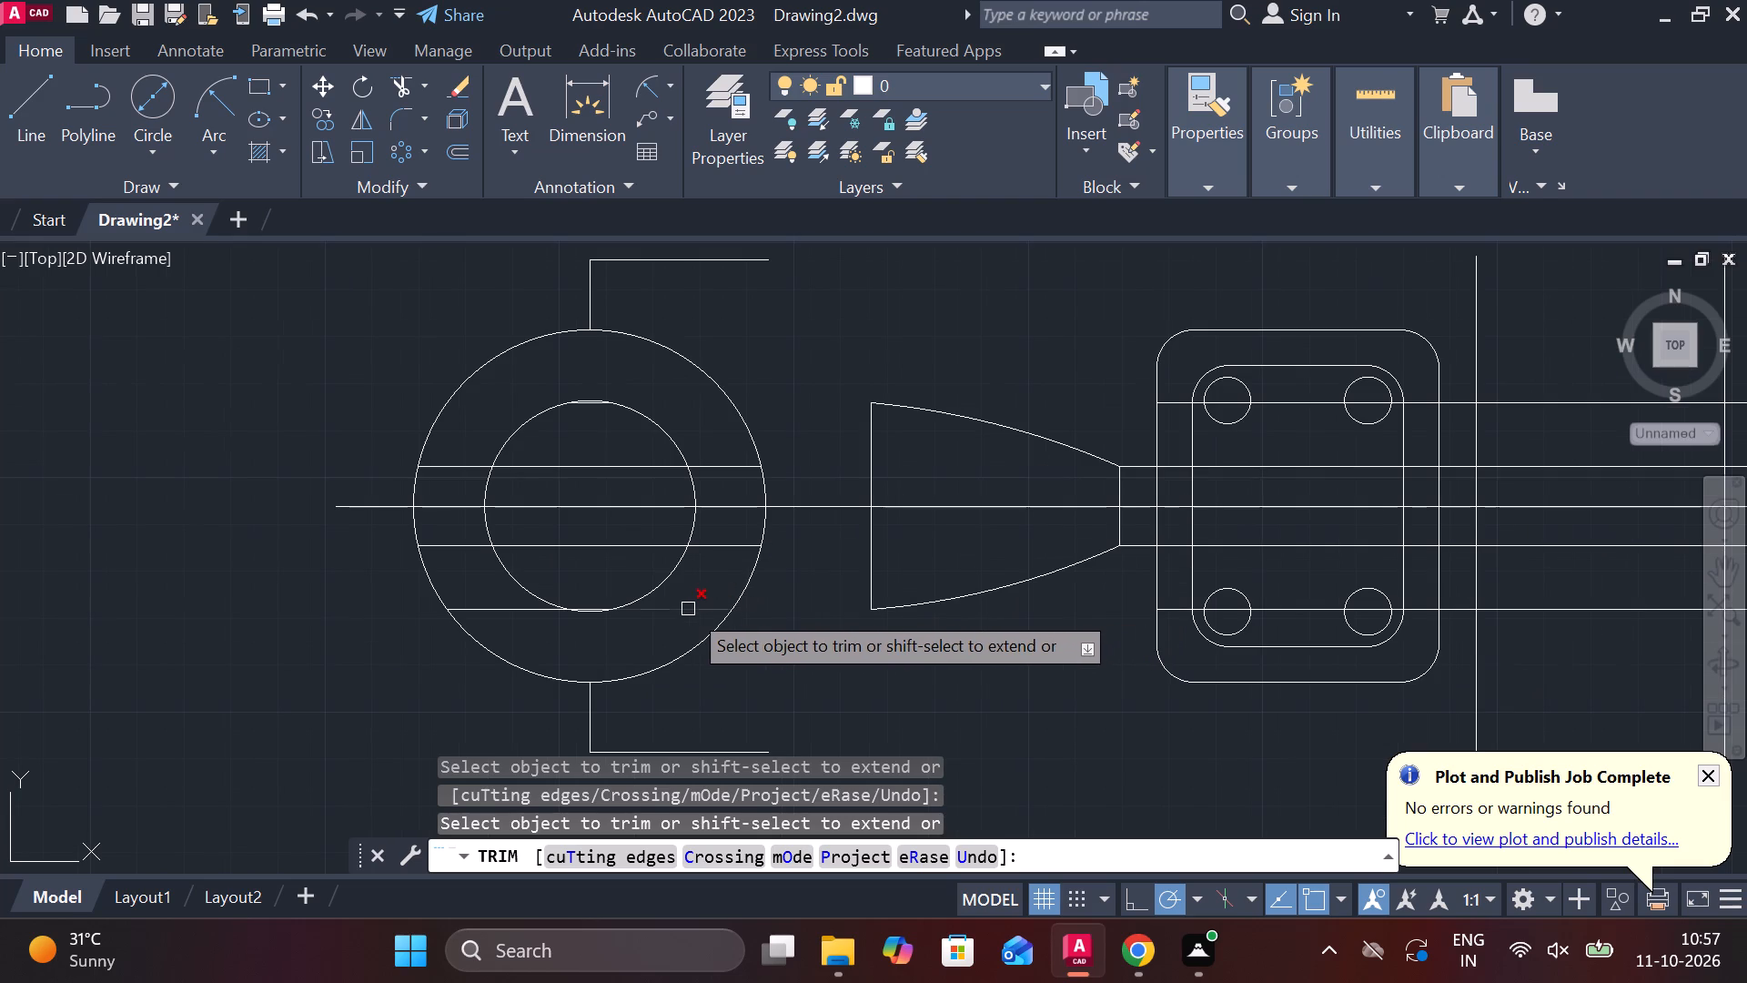
click(688, 609)
click(493, 616)
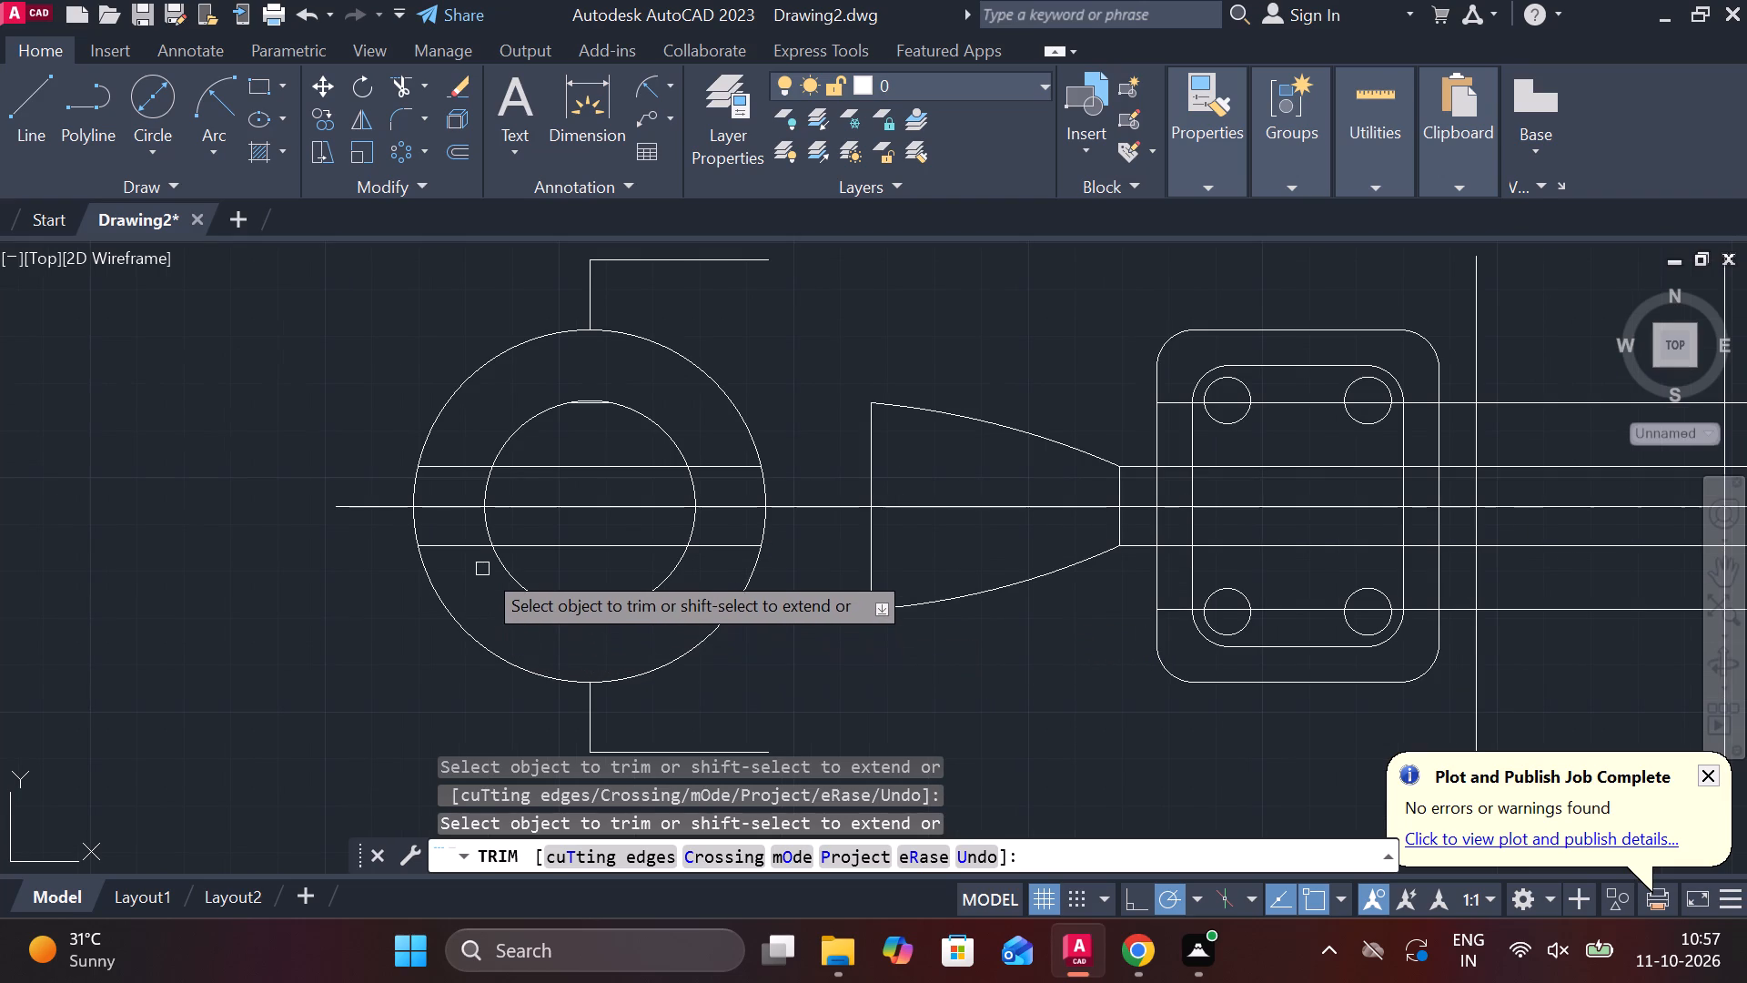
click(475, 544)
click(456, 467)
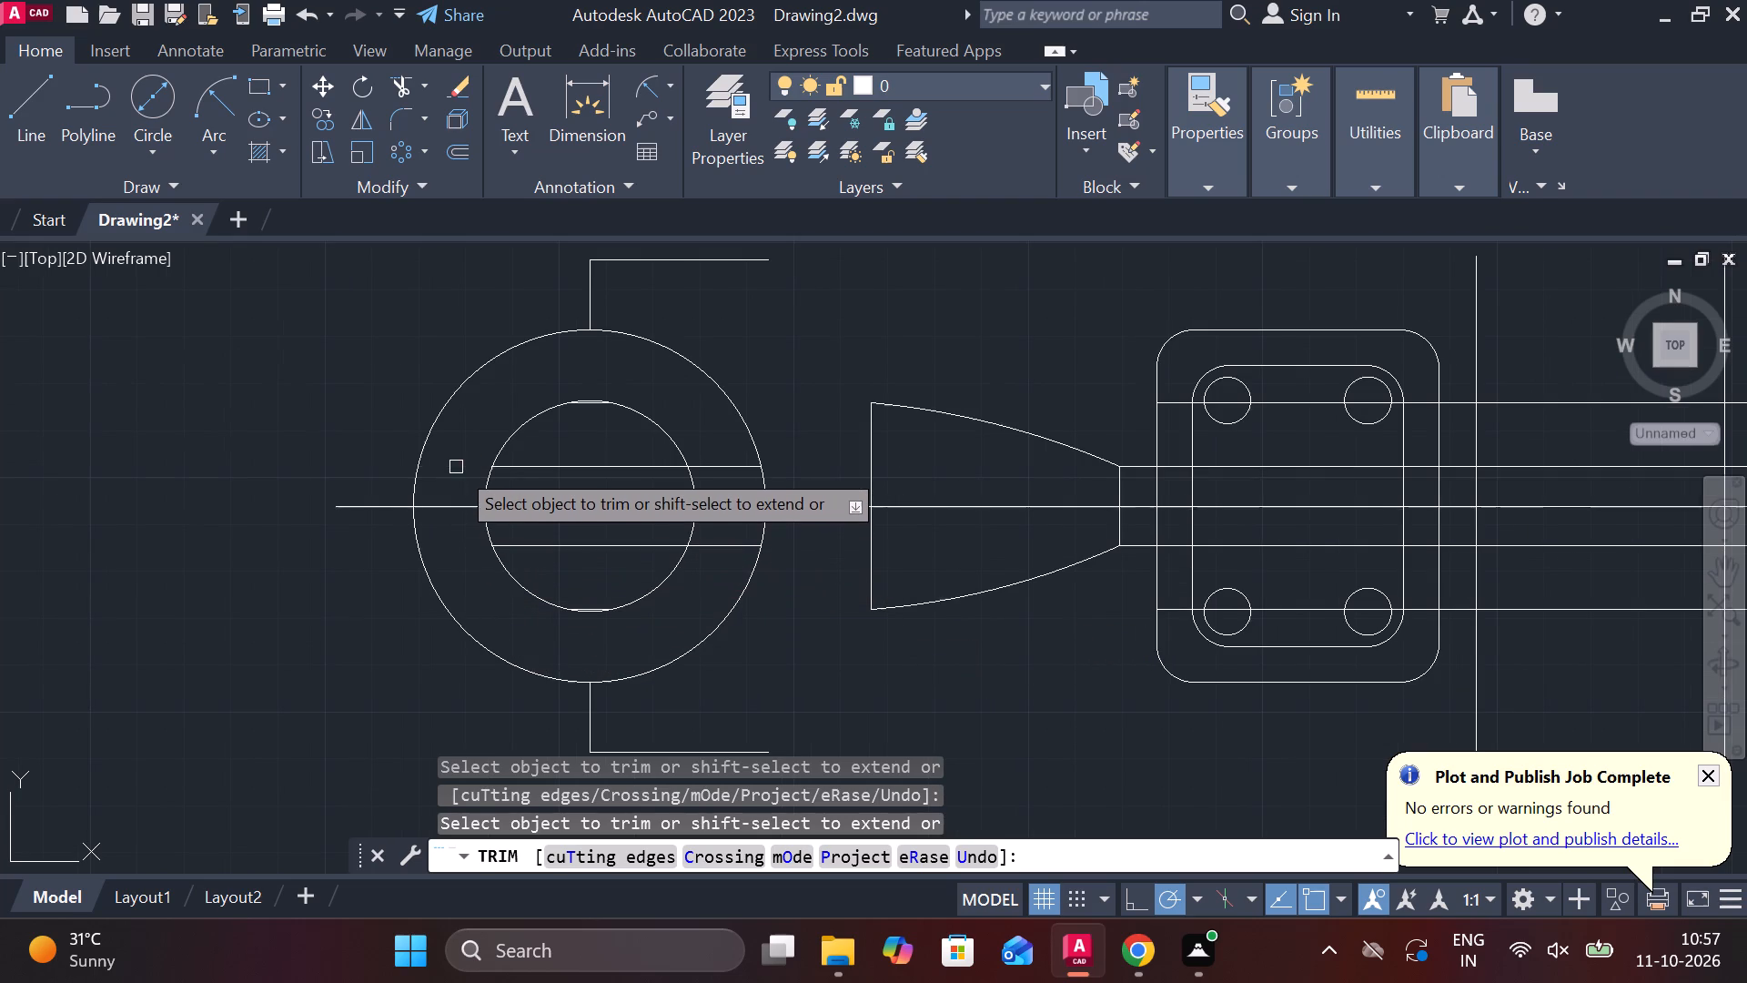
click(574, 469)
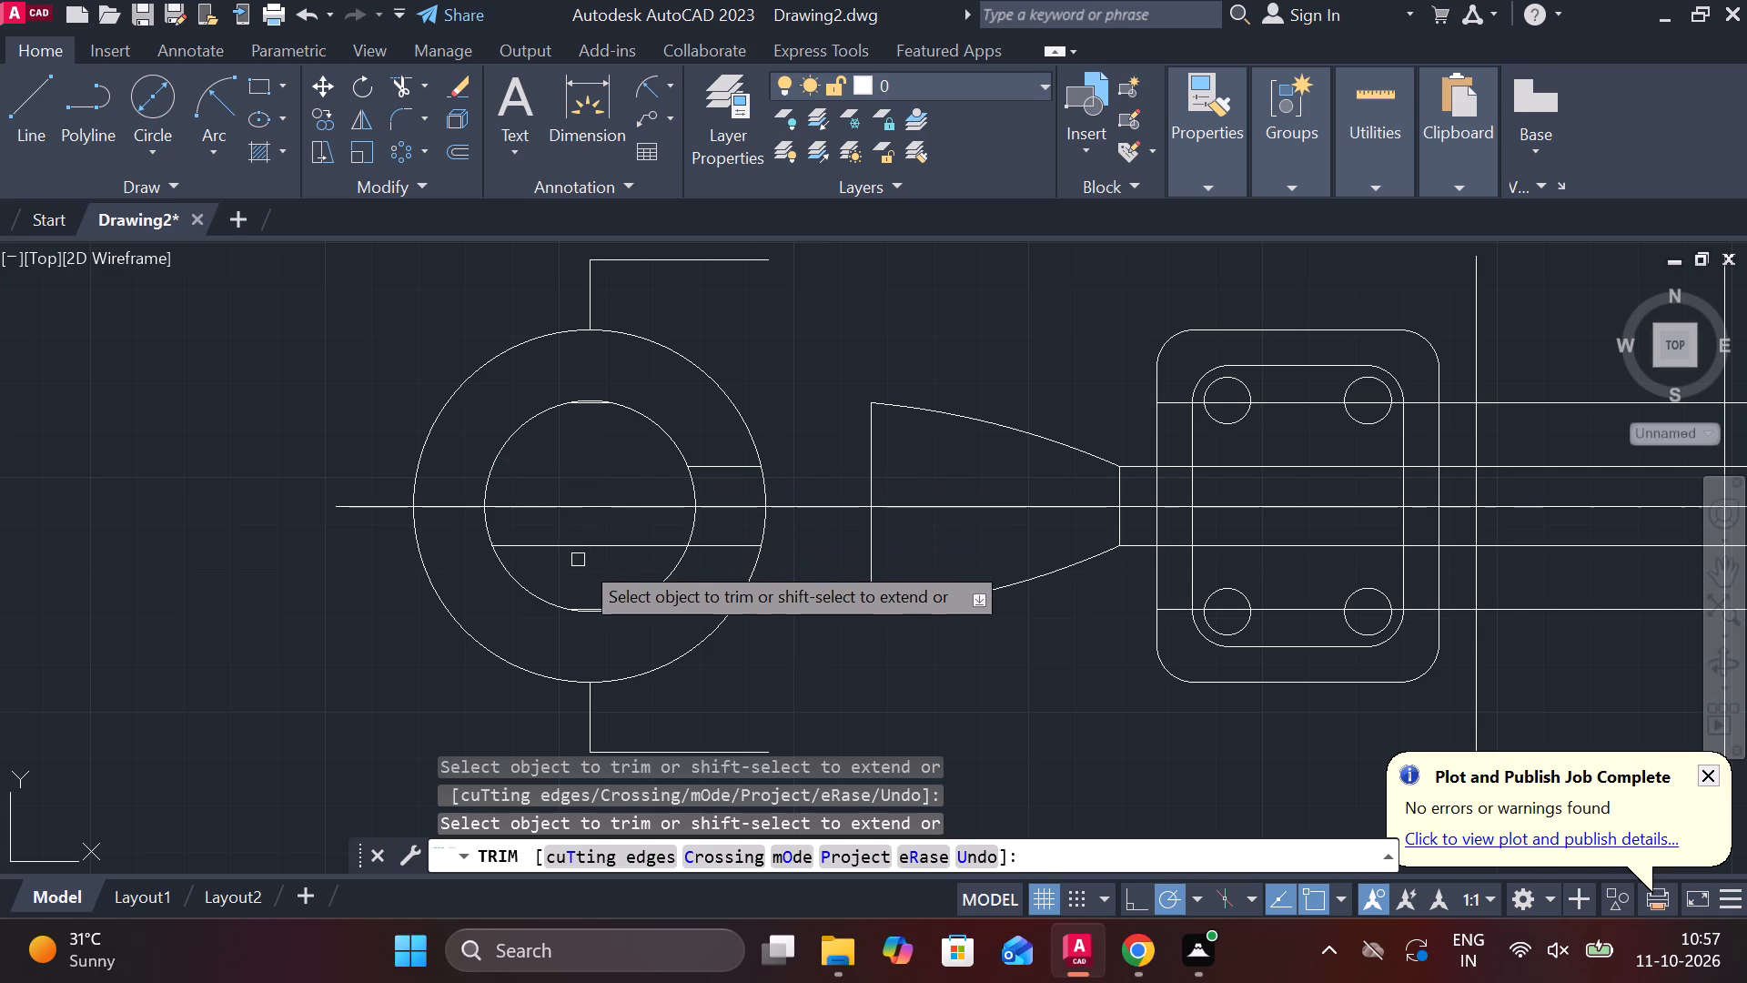
click(590, 552)
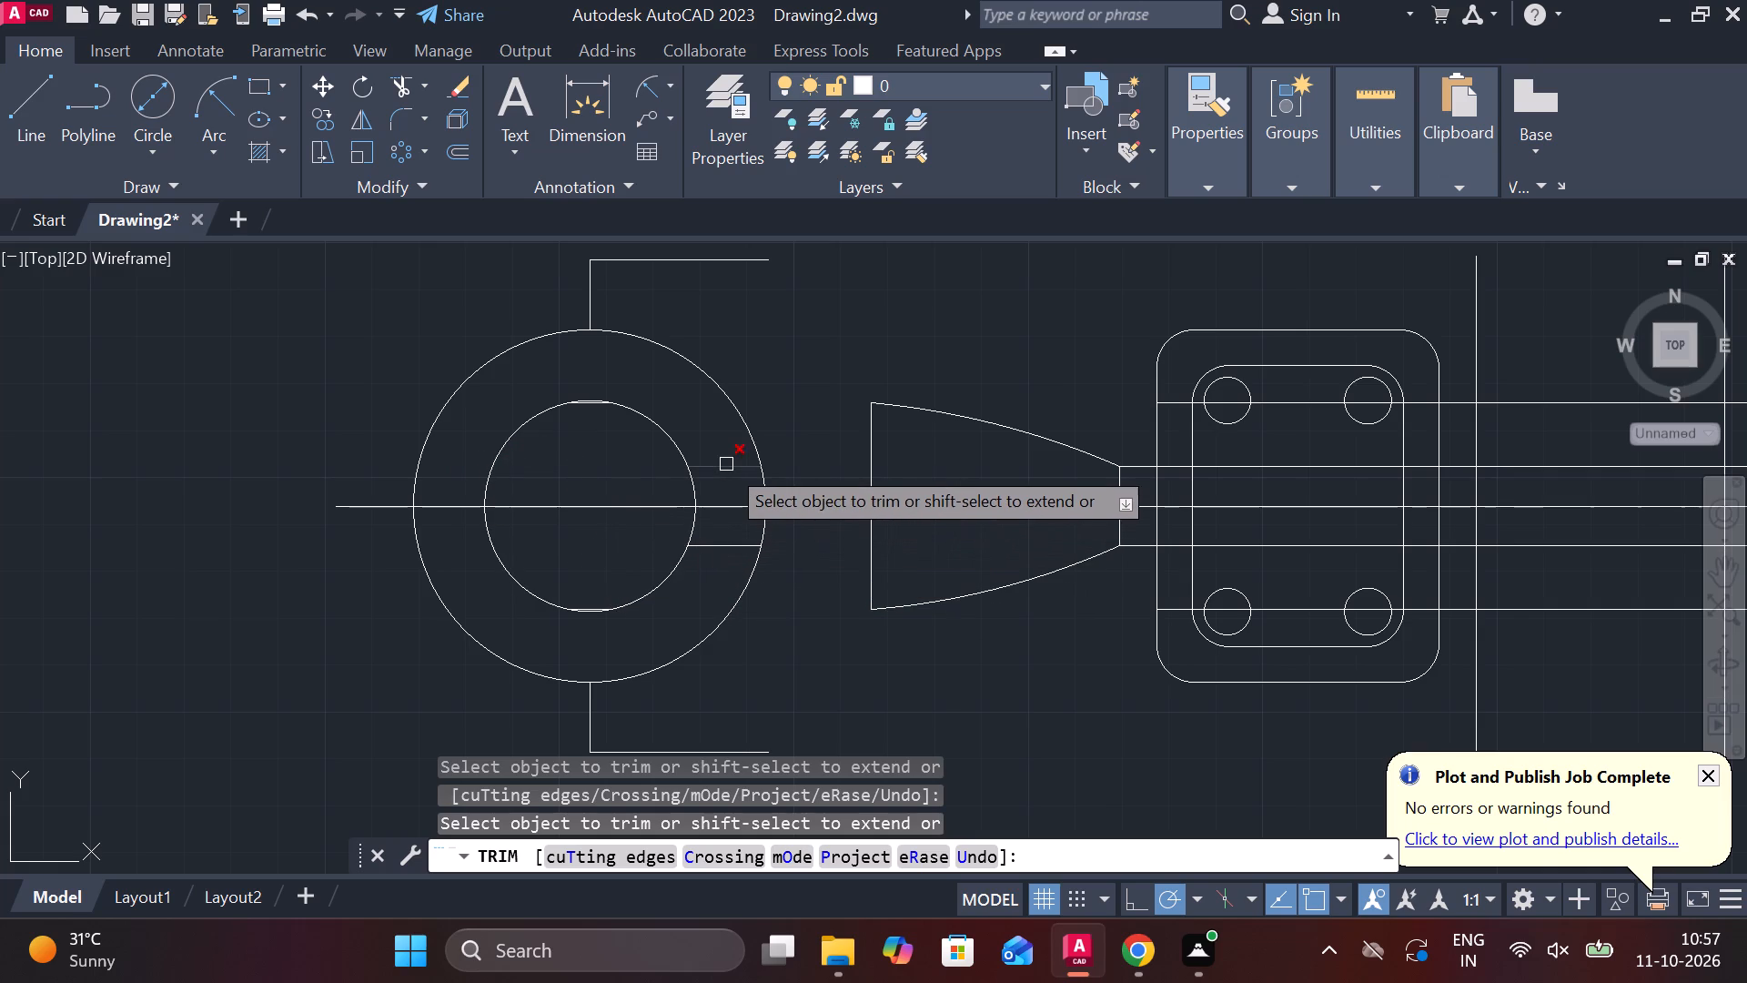
click(726, 464)
click(710, 545)
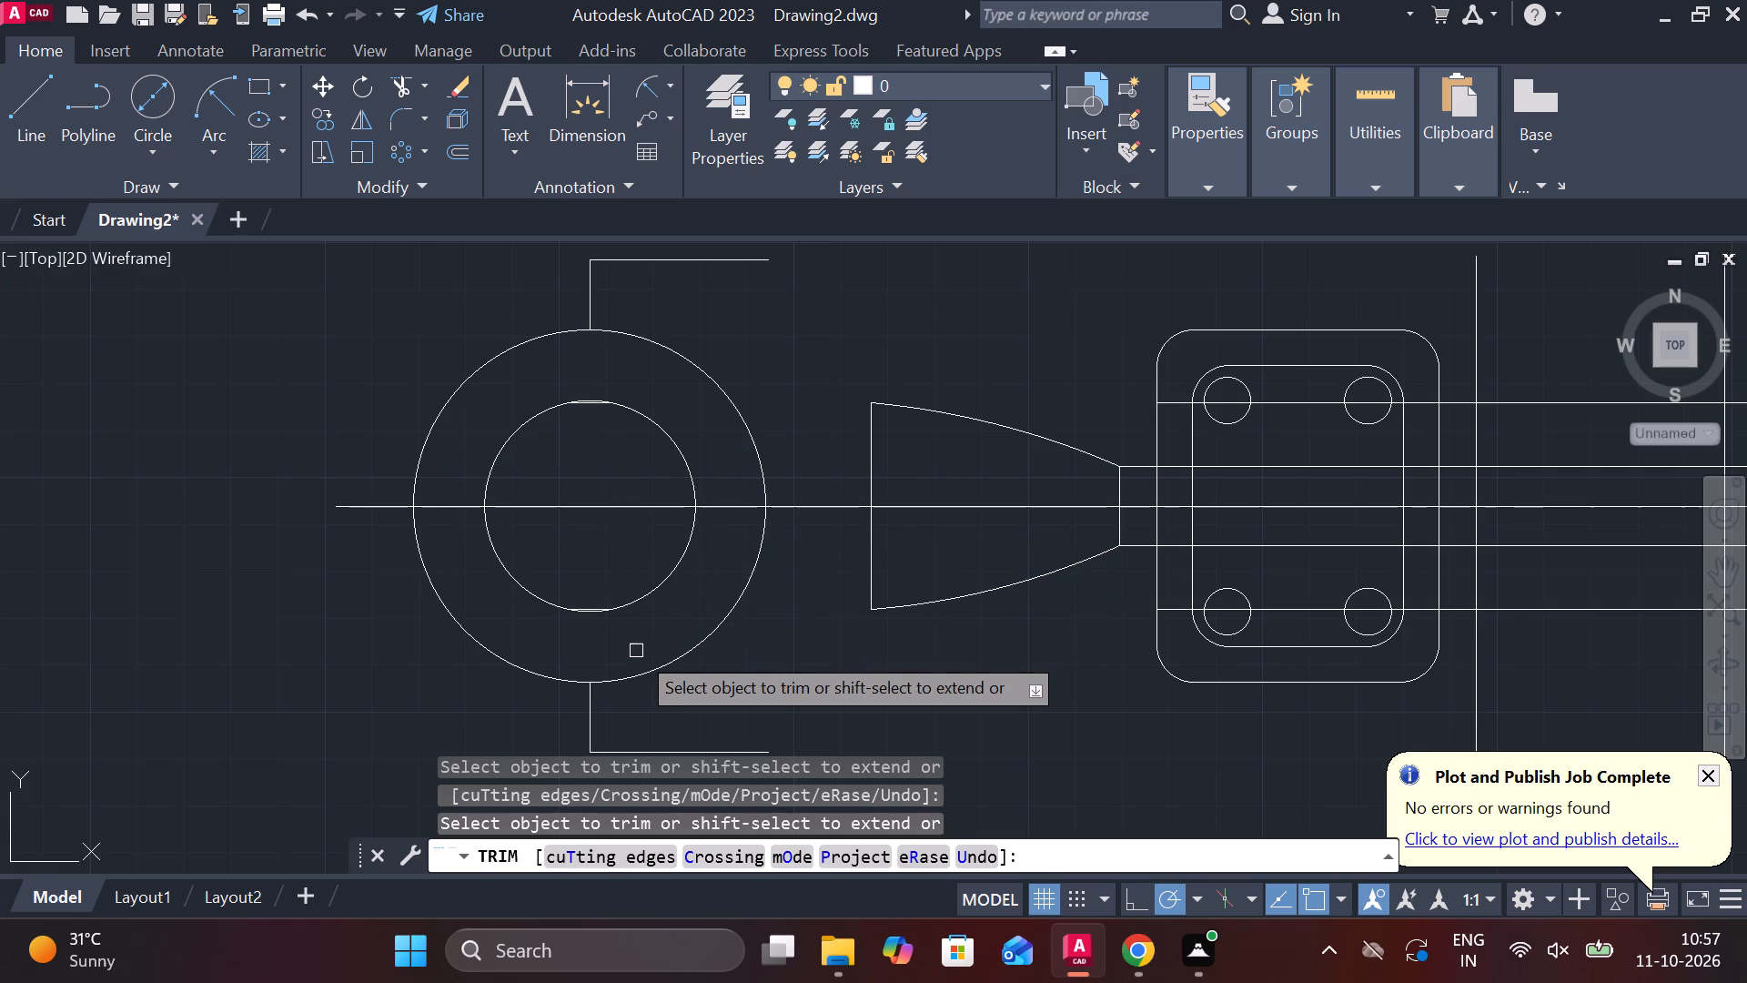
Trim the sliver of the lower 22-offset line inside the bottom of the left inner circle.
scroll(636, 651, up, 4)
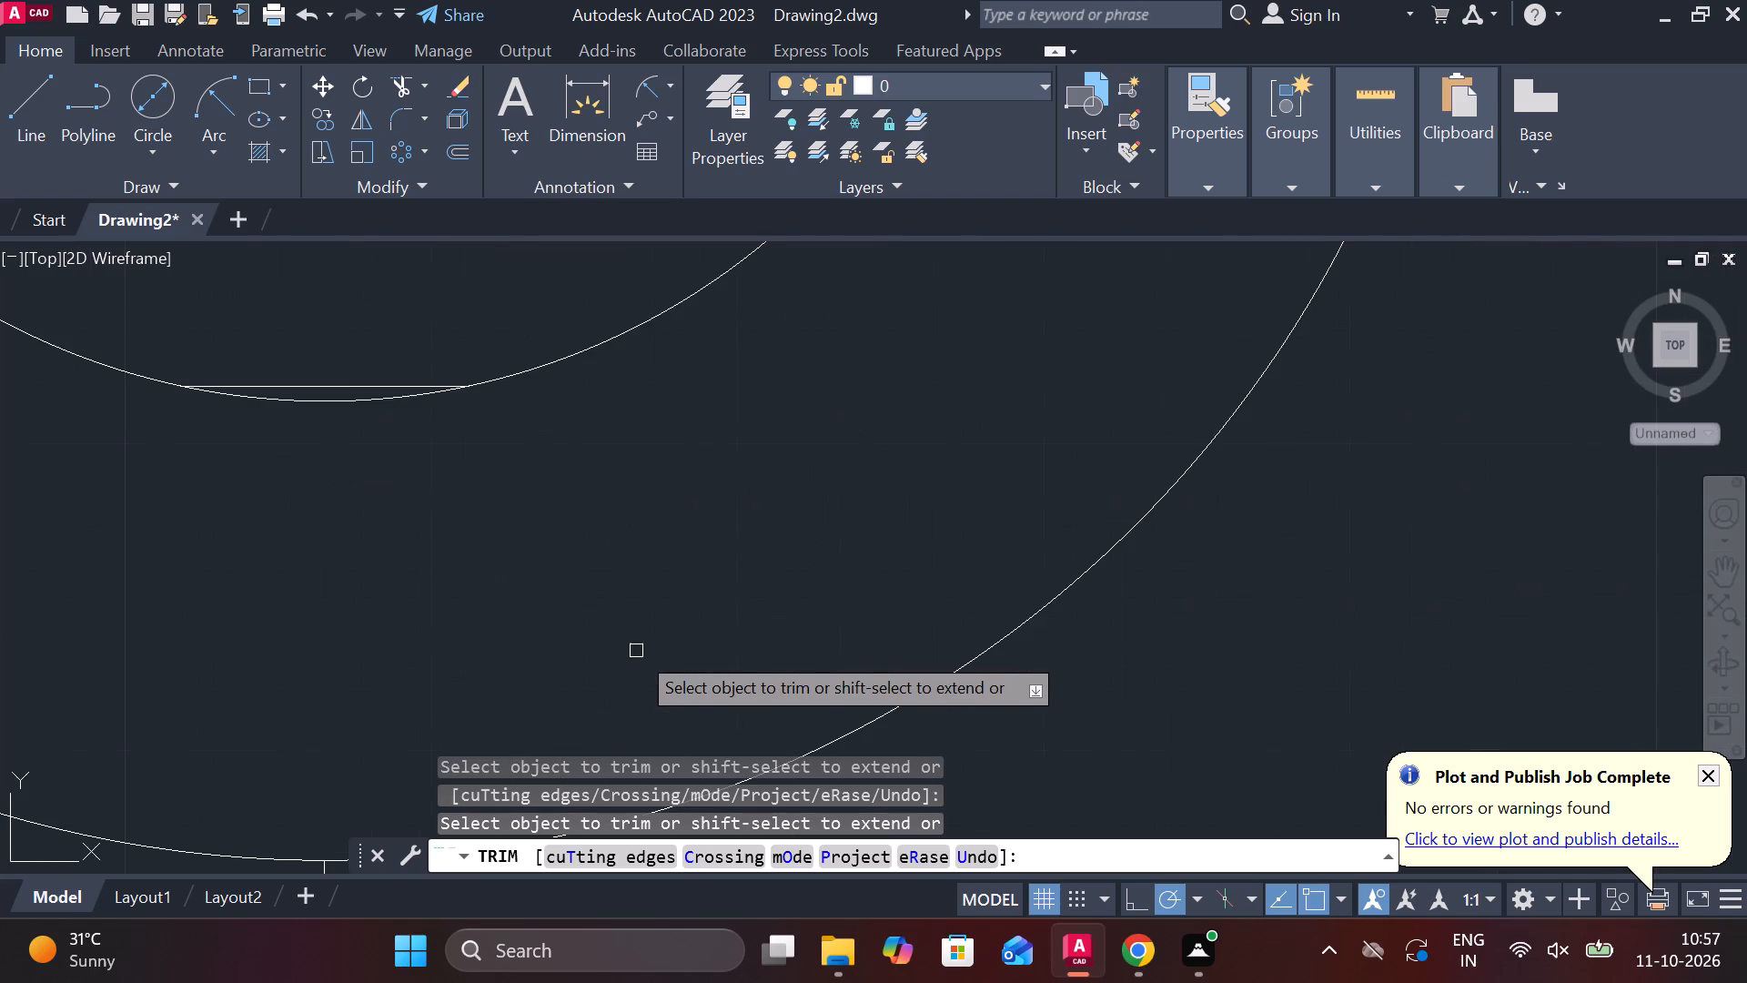
click(317, 387)
scroll(337, 360, down, 4)
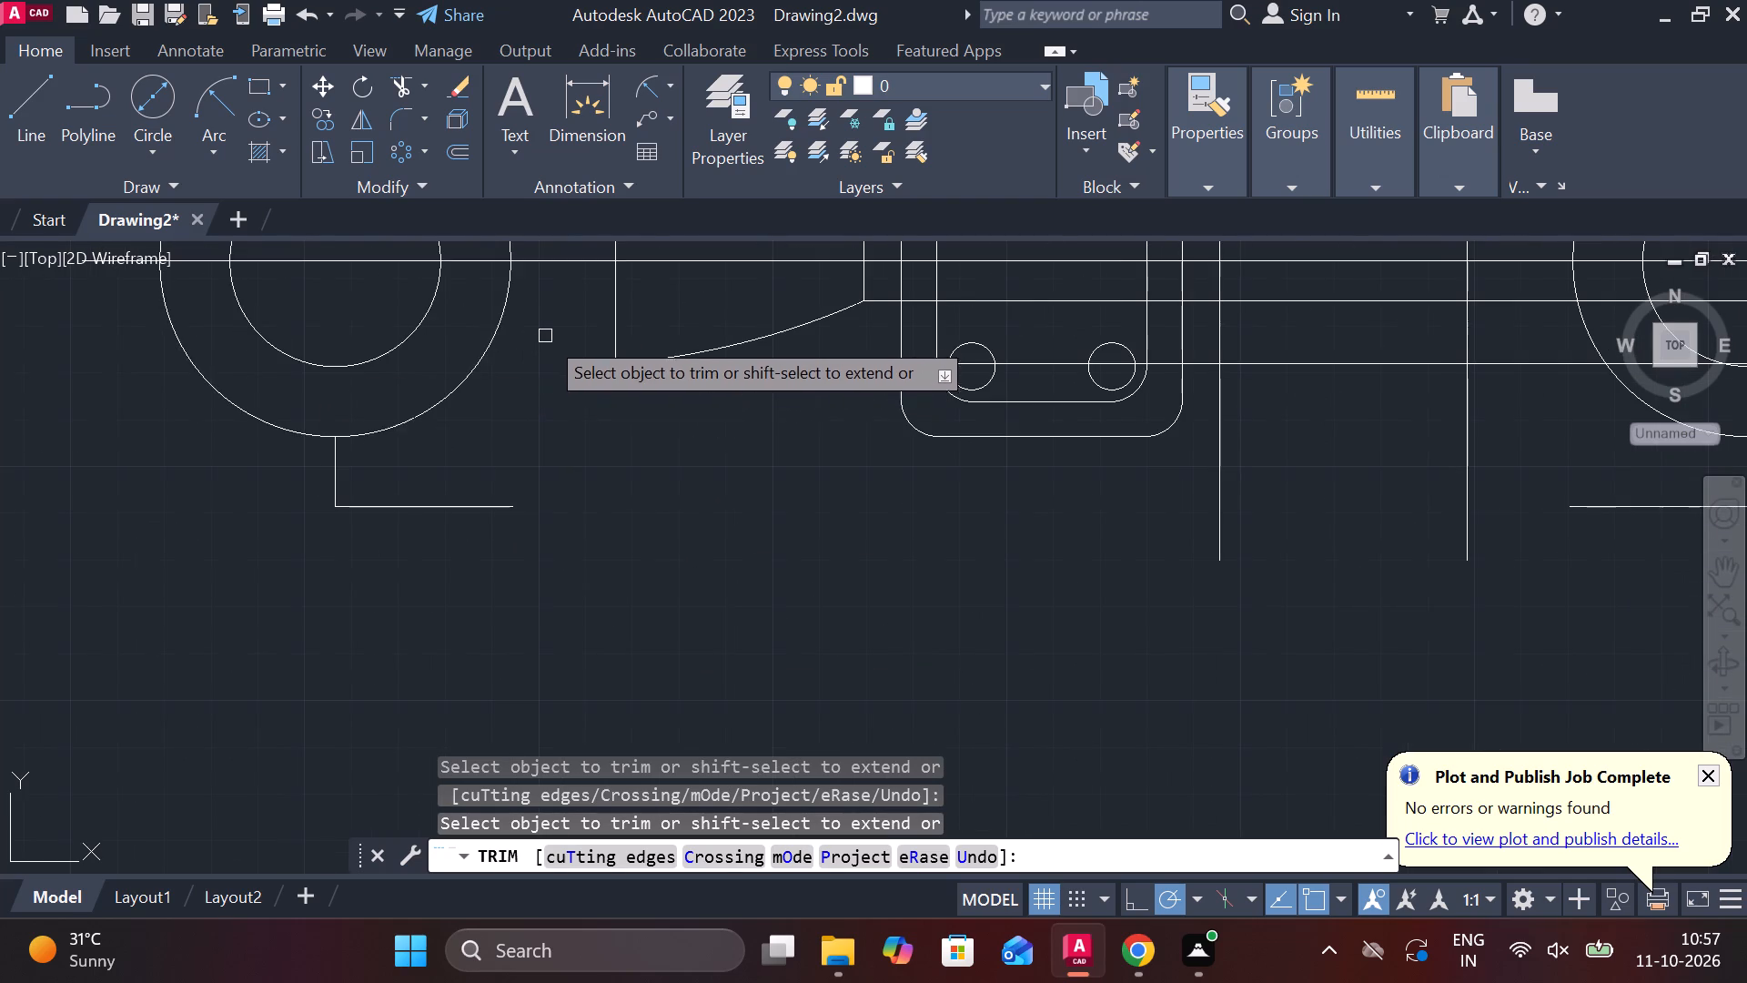
Trim the sliver of the upper 22-offset line inside the top of the left inner circle.
scroll(547, 330, up, 1)
scroll(547, 330, down, 3)
scroll(473, 560, down, 1)
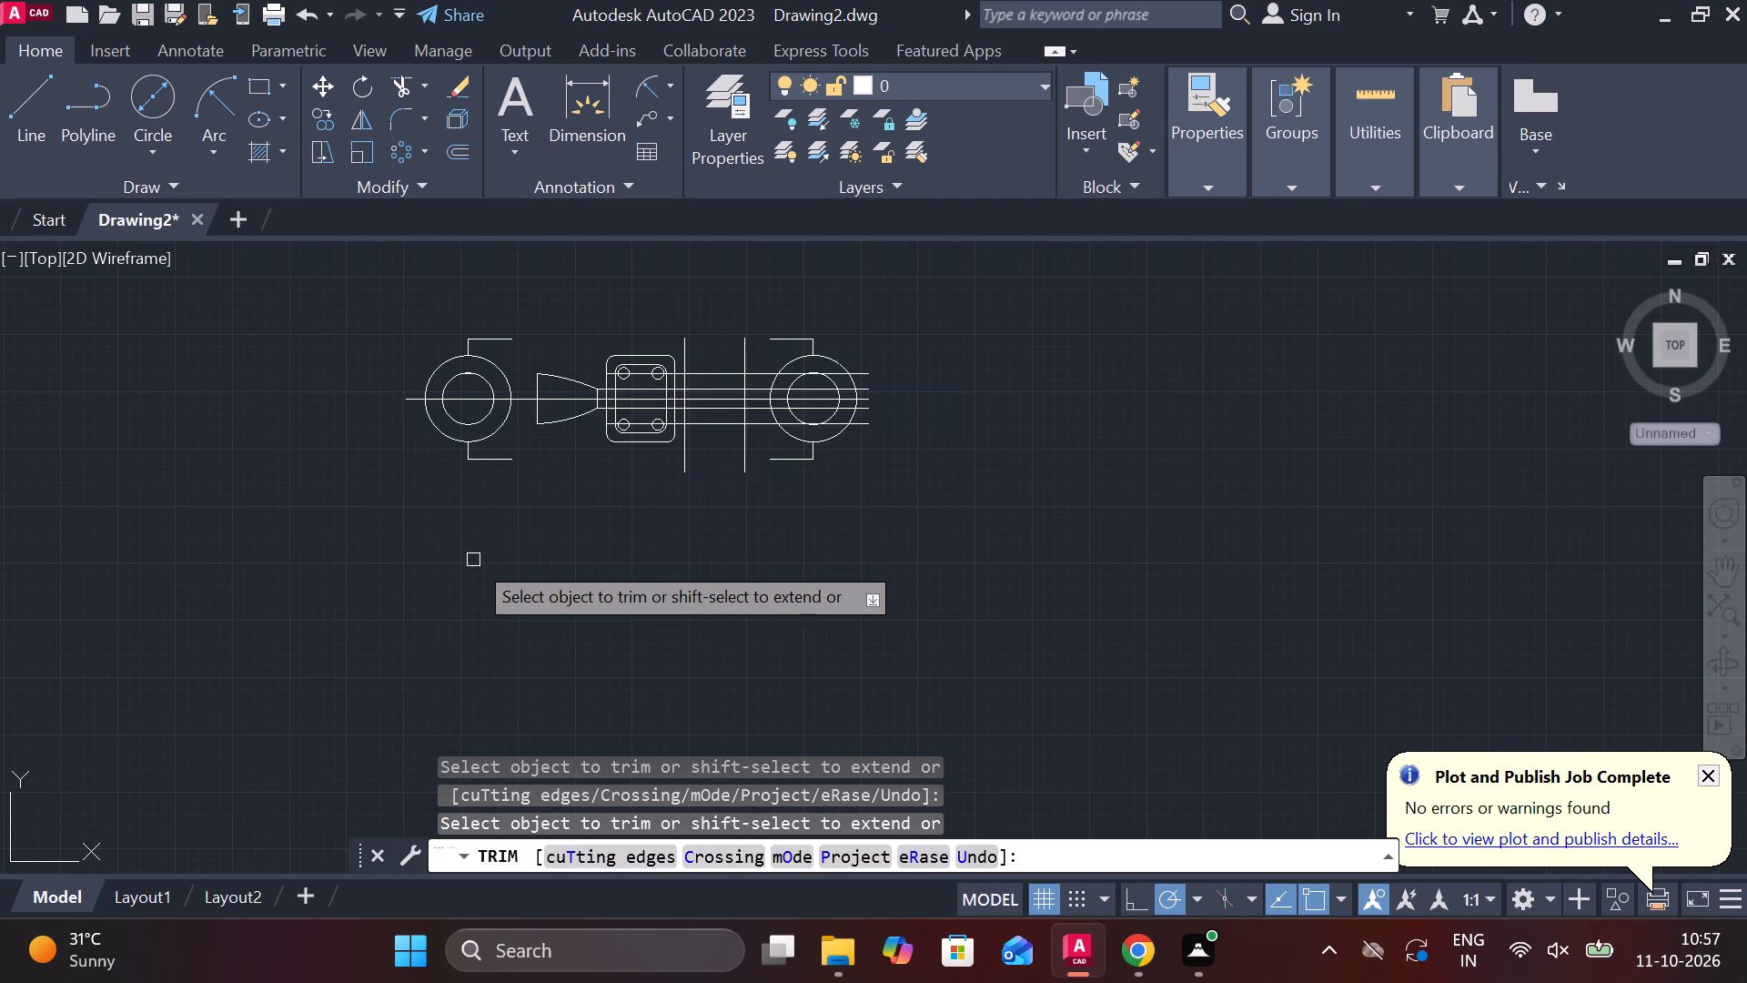
scroll(487, 371, up, 6)
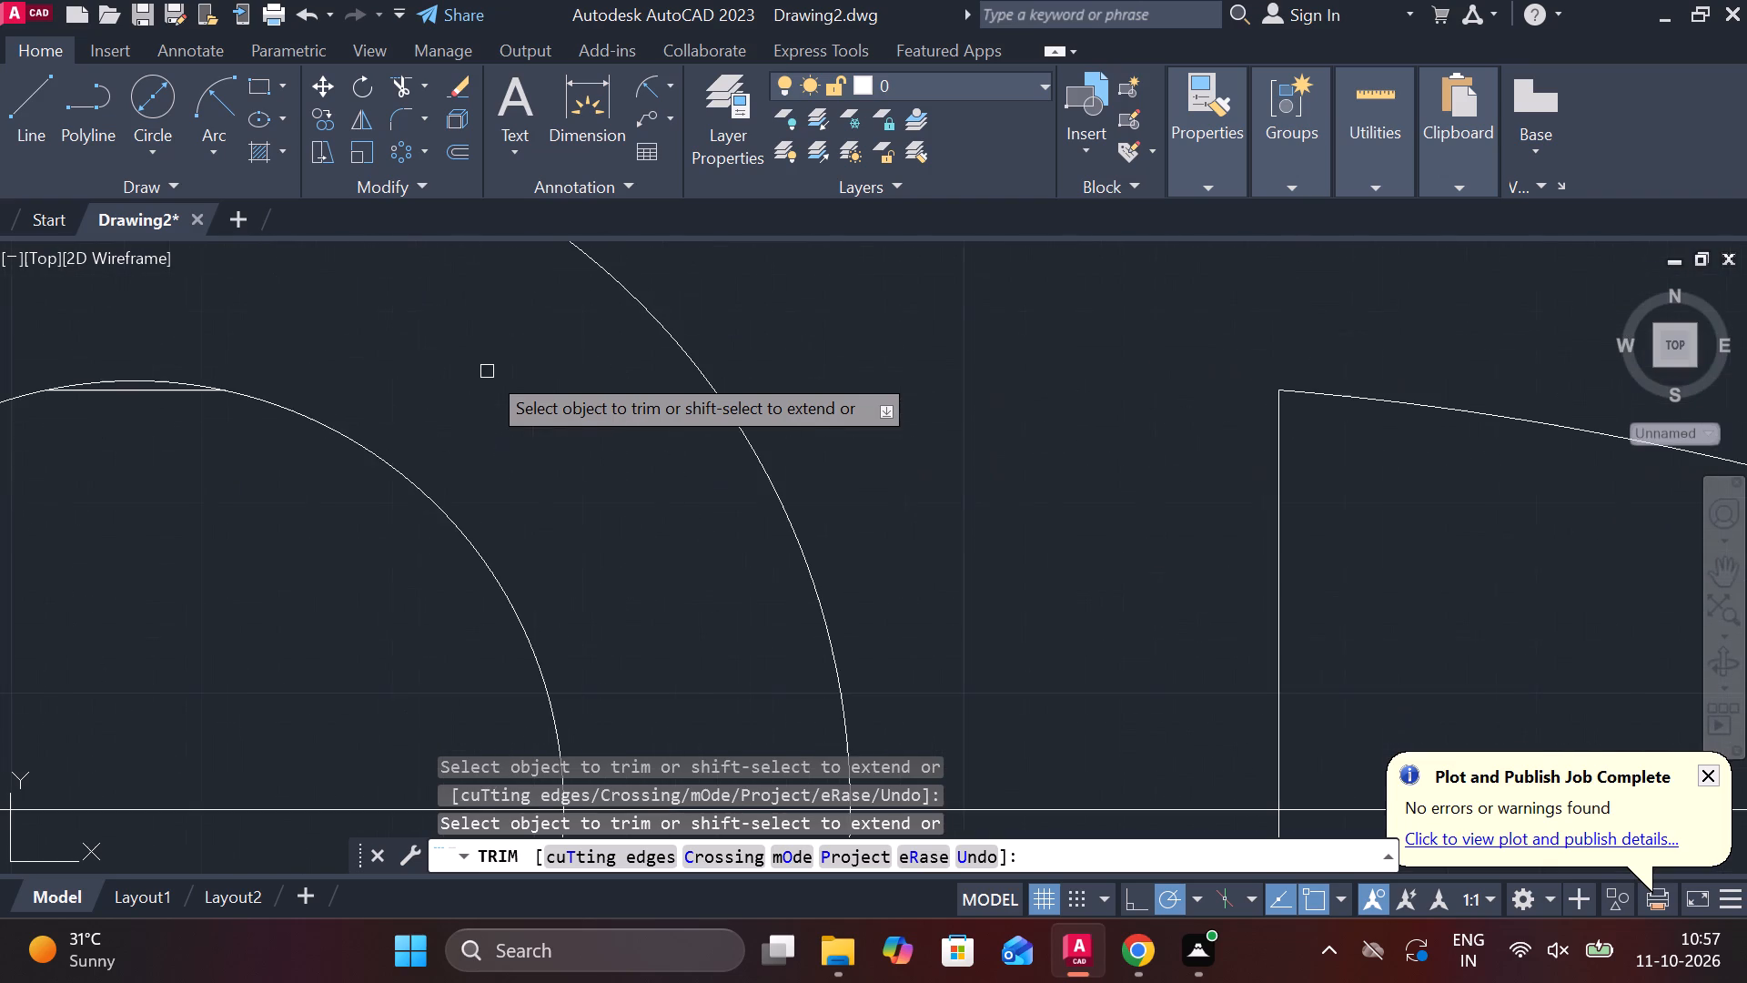
click(157, 393)
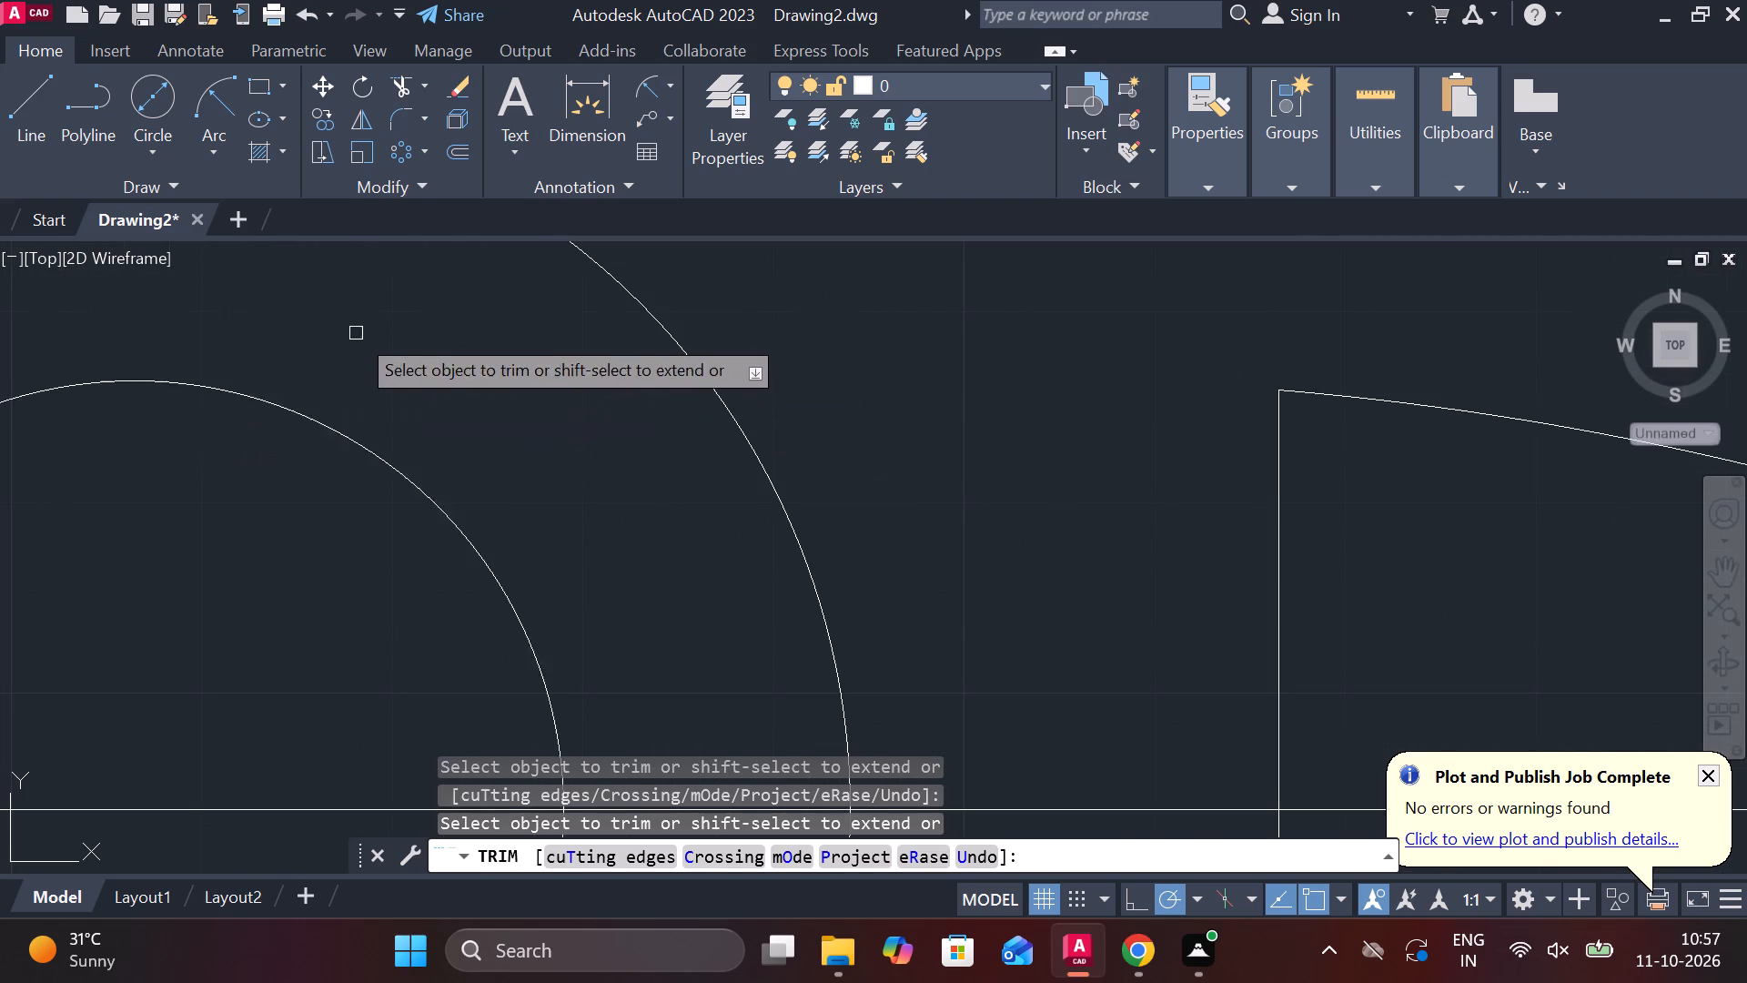
Trim the 8.5-offset lines between the left tapered outline and the plate's inner frame, and the 22-offset lines across the frame's left band.
scroll(360, 329, down, 4)
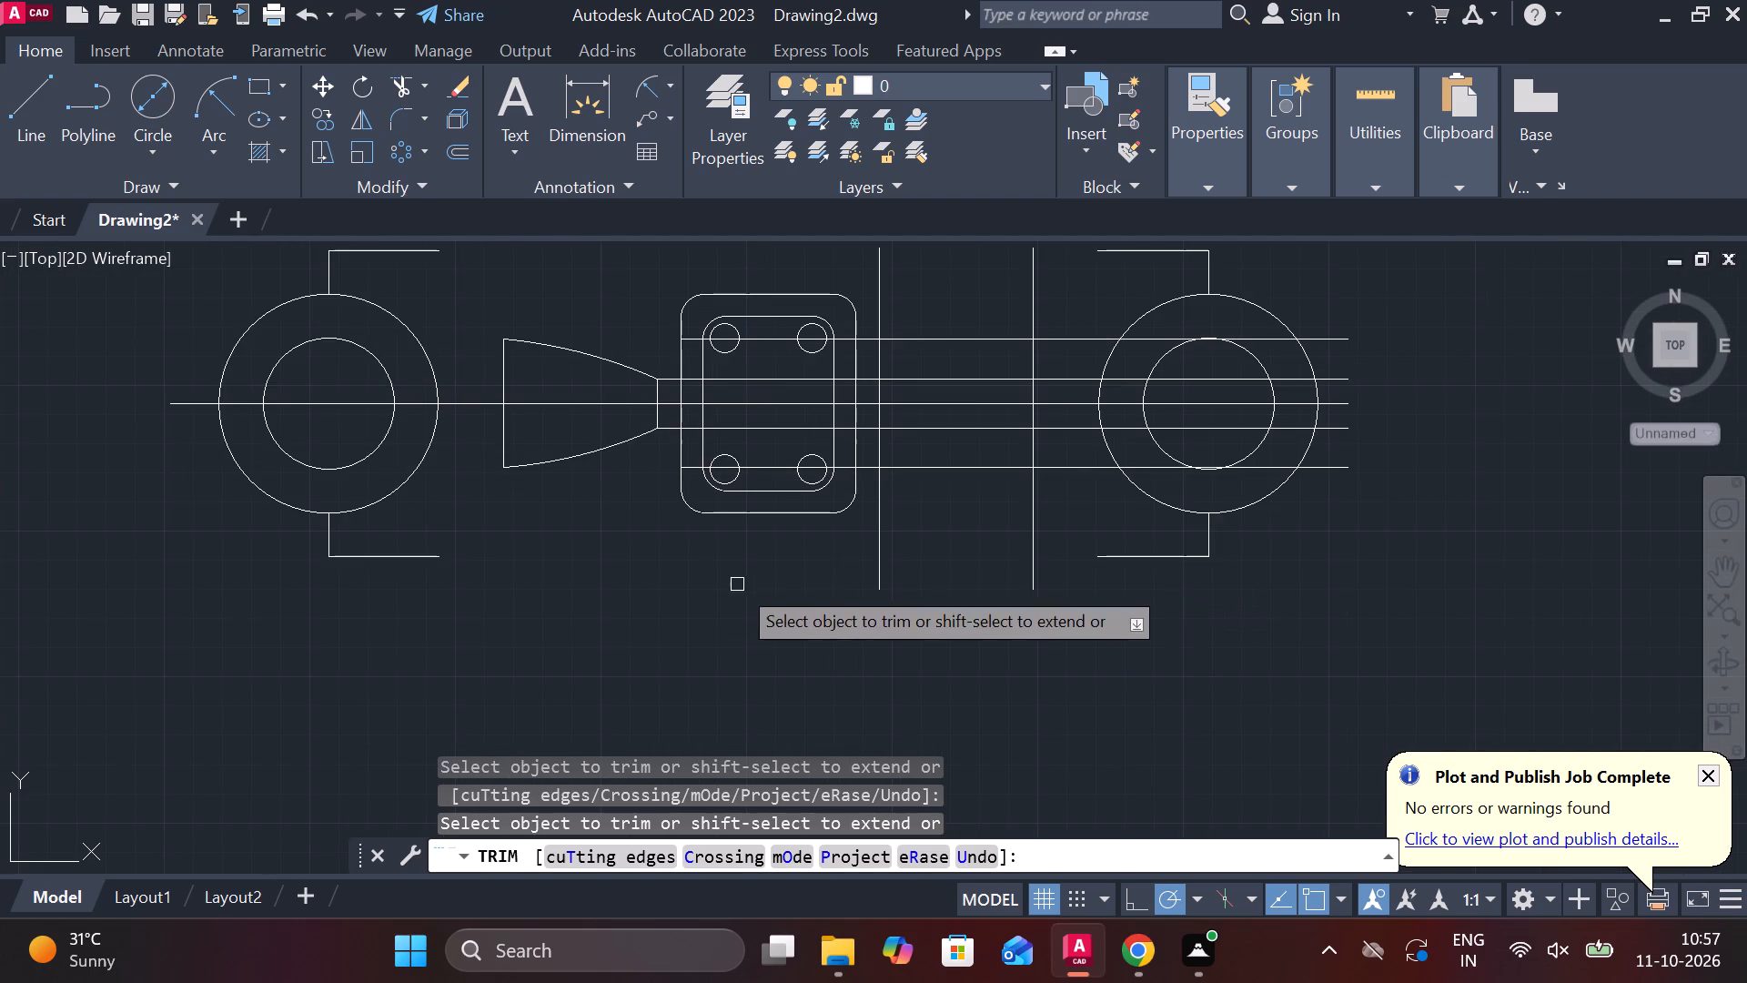
scroll(778, 421, up, 3)
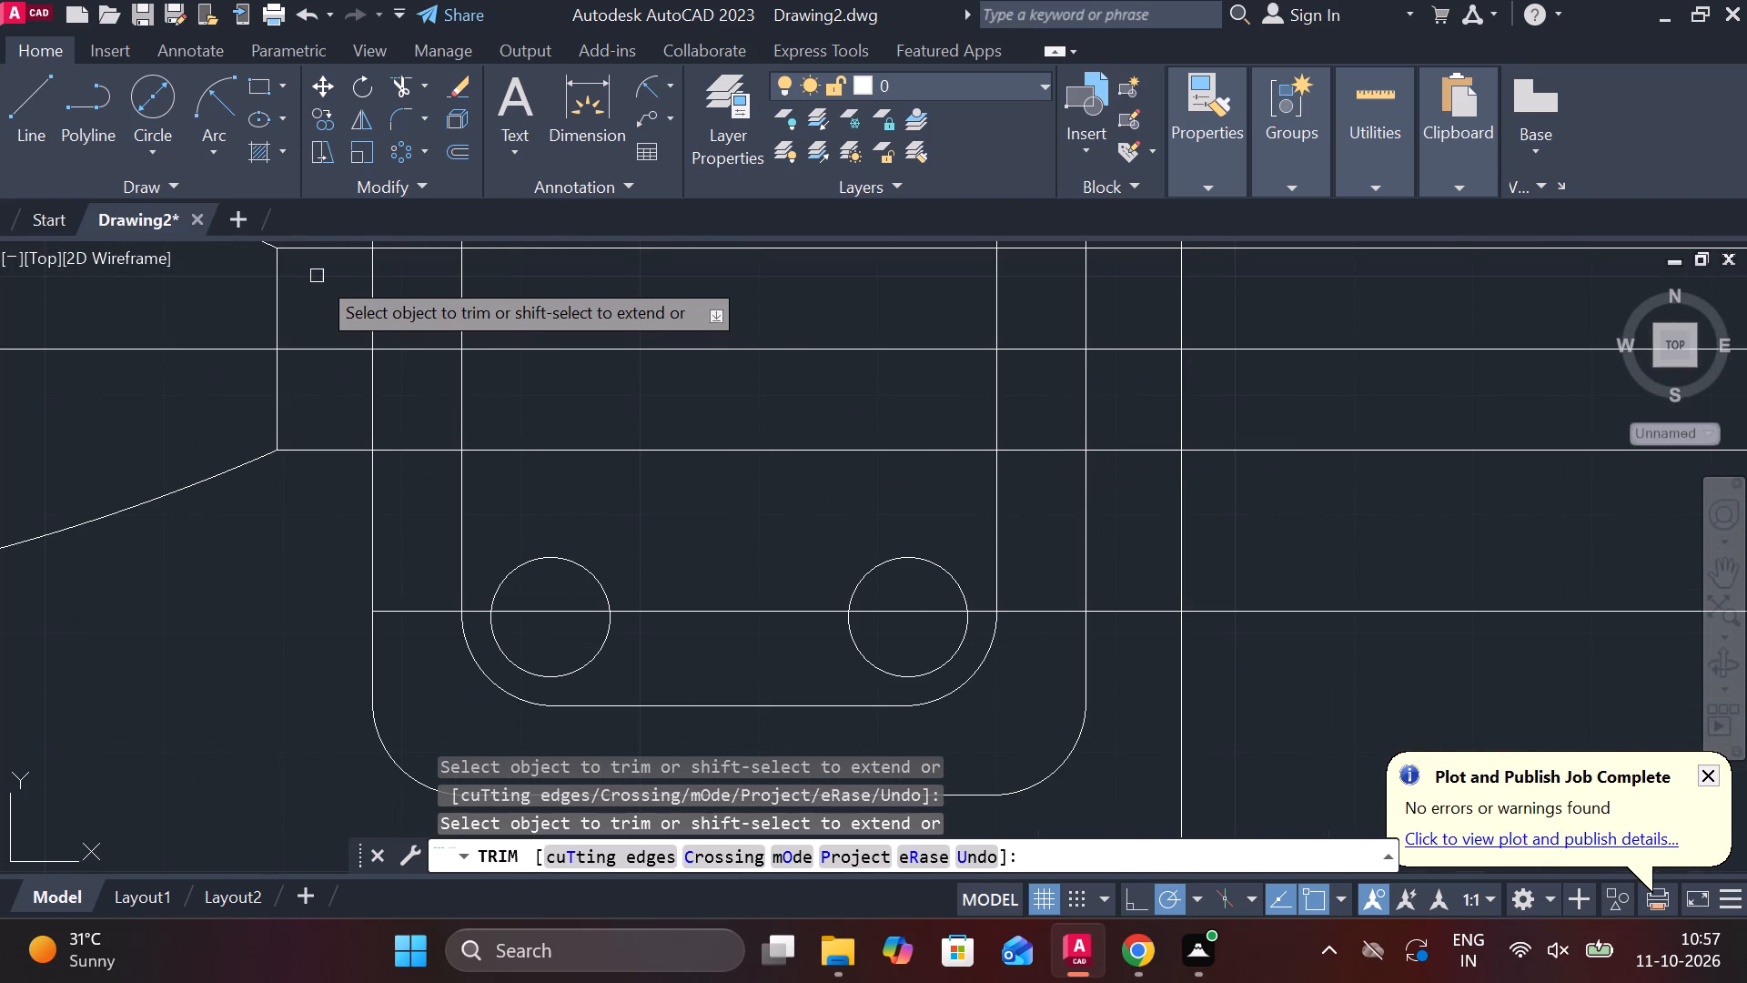
click(326, 250)
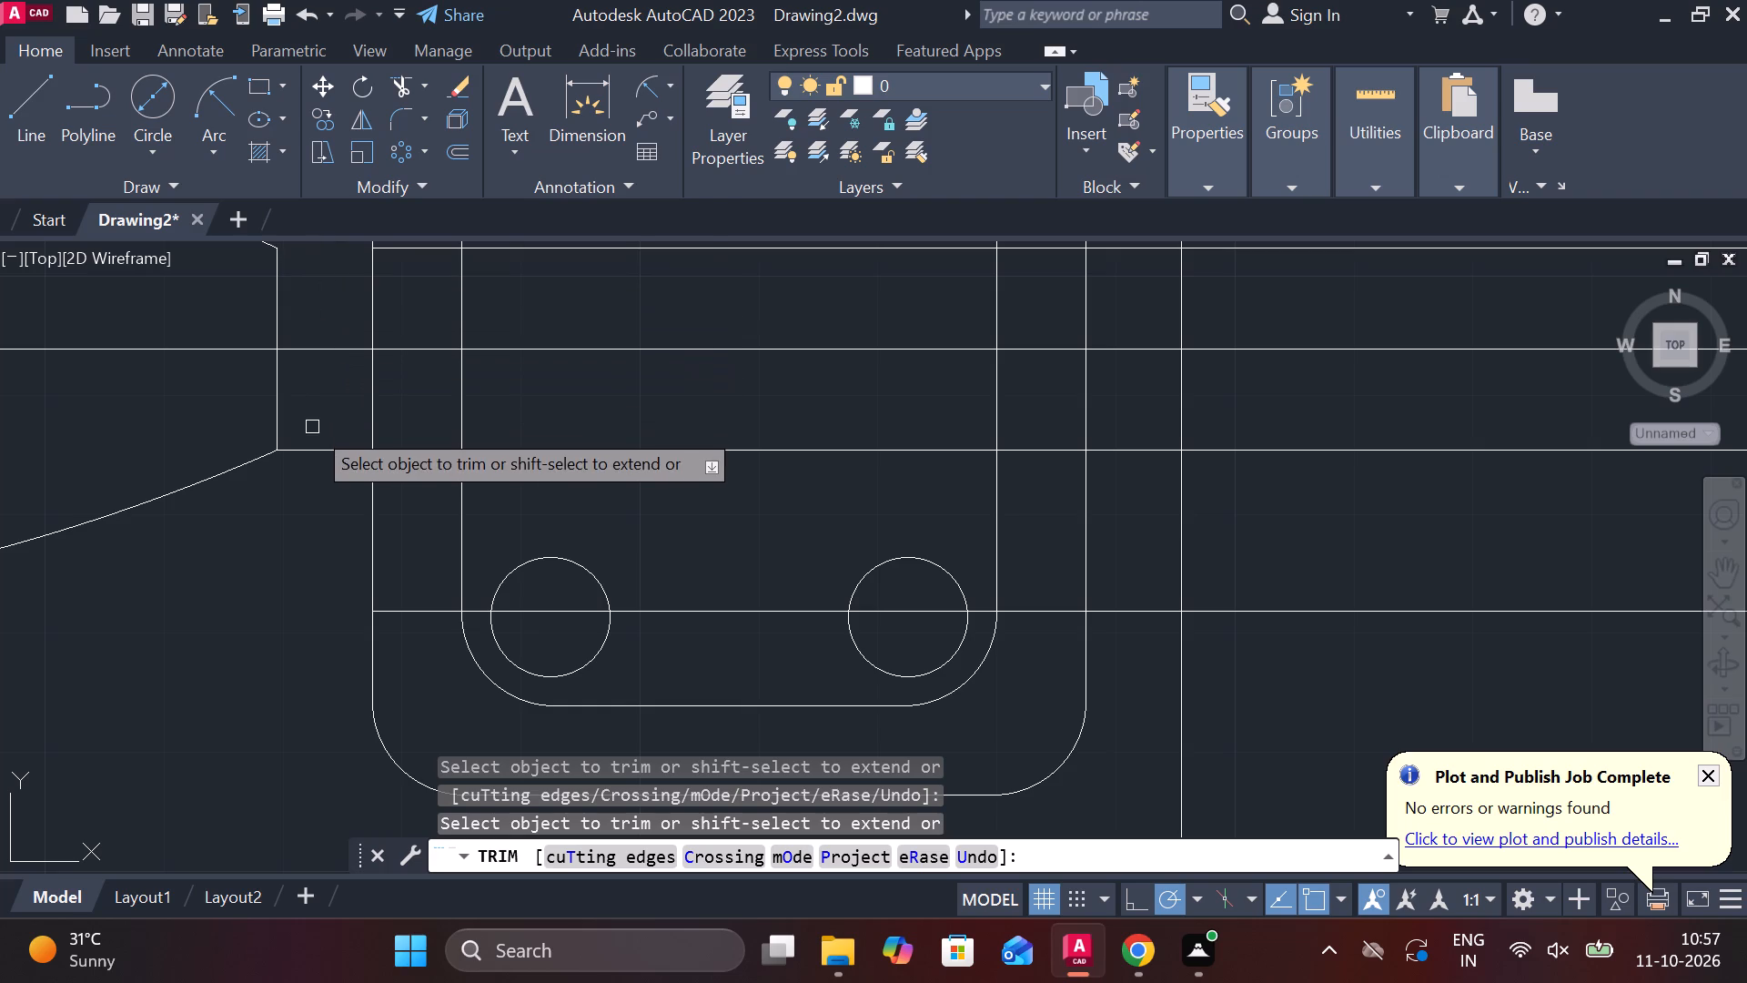
click(314, 448)
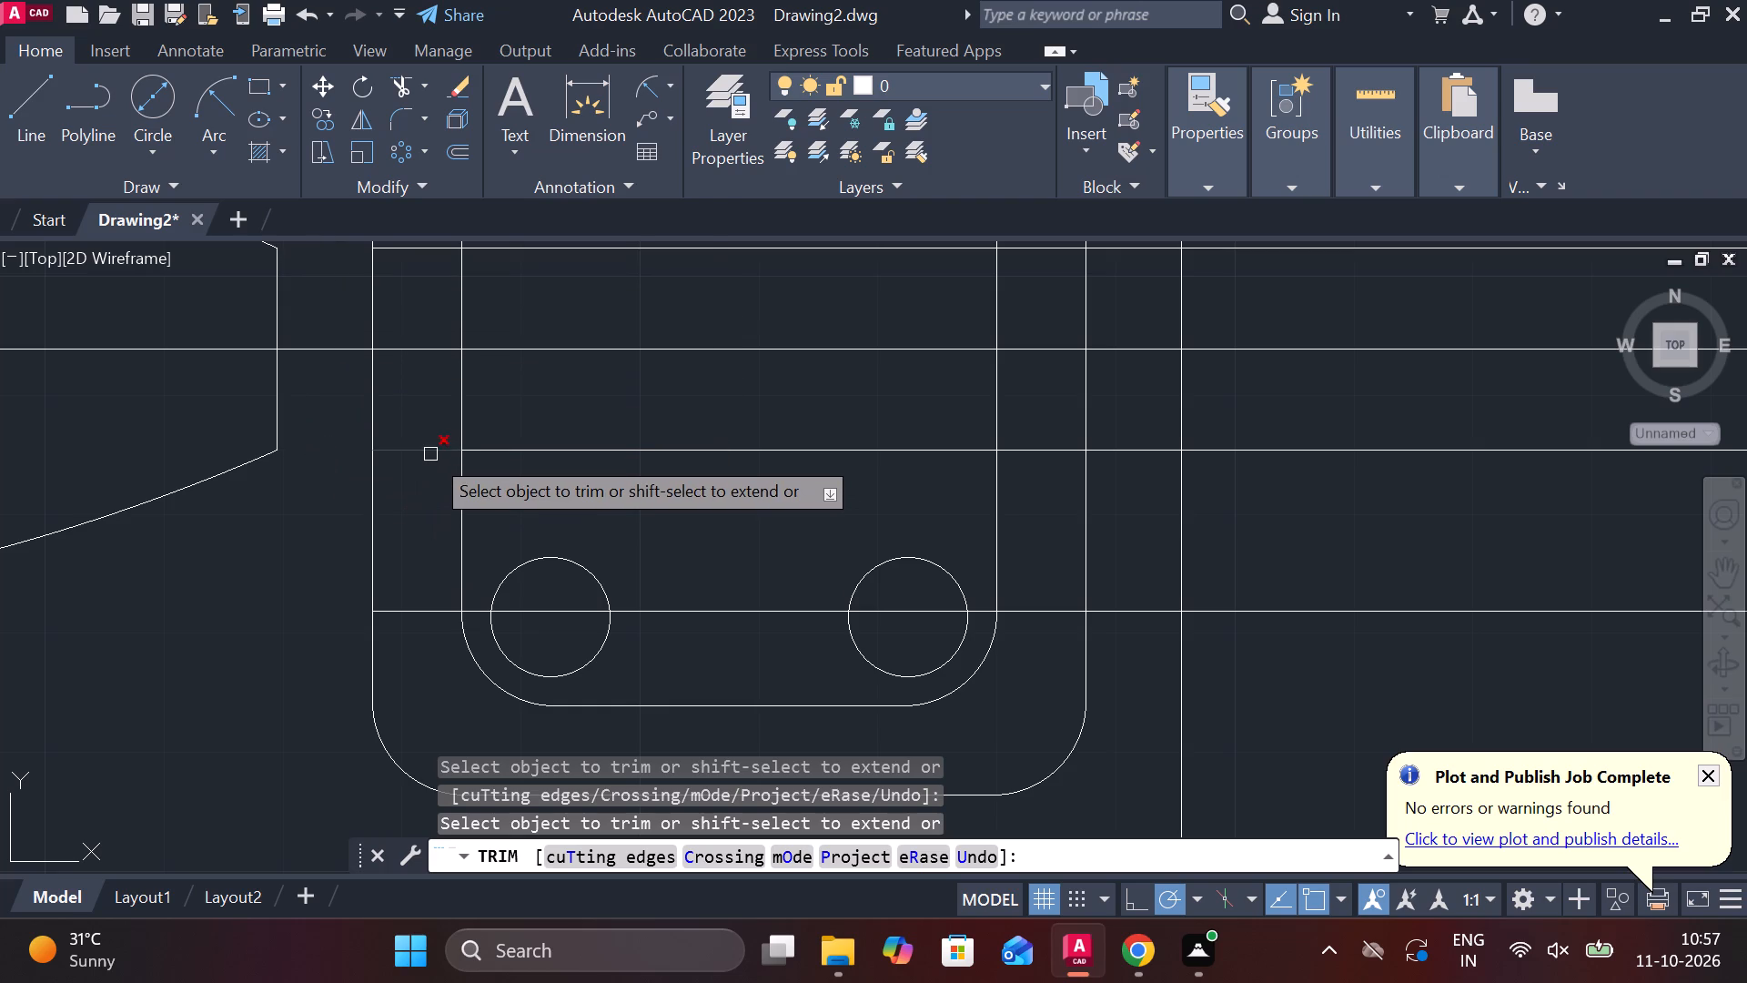
click(430, 454)
click(426, 251)
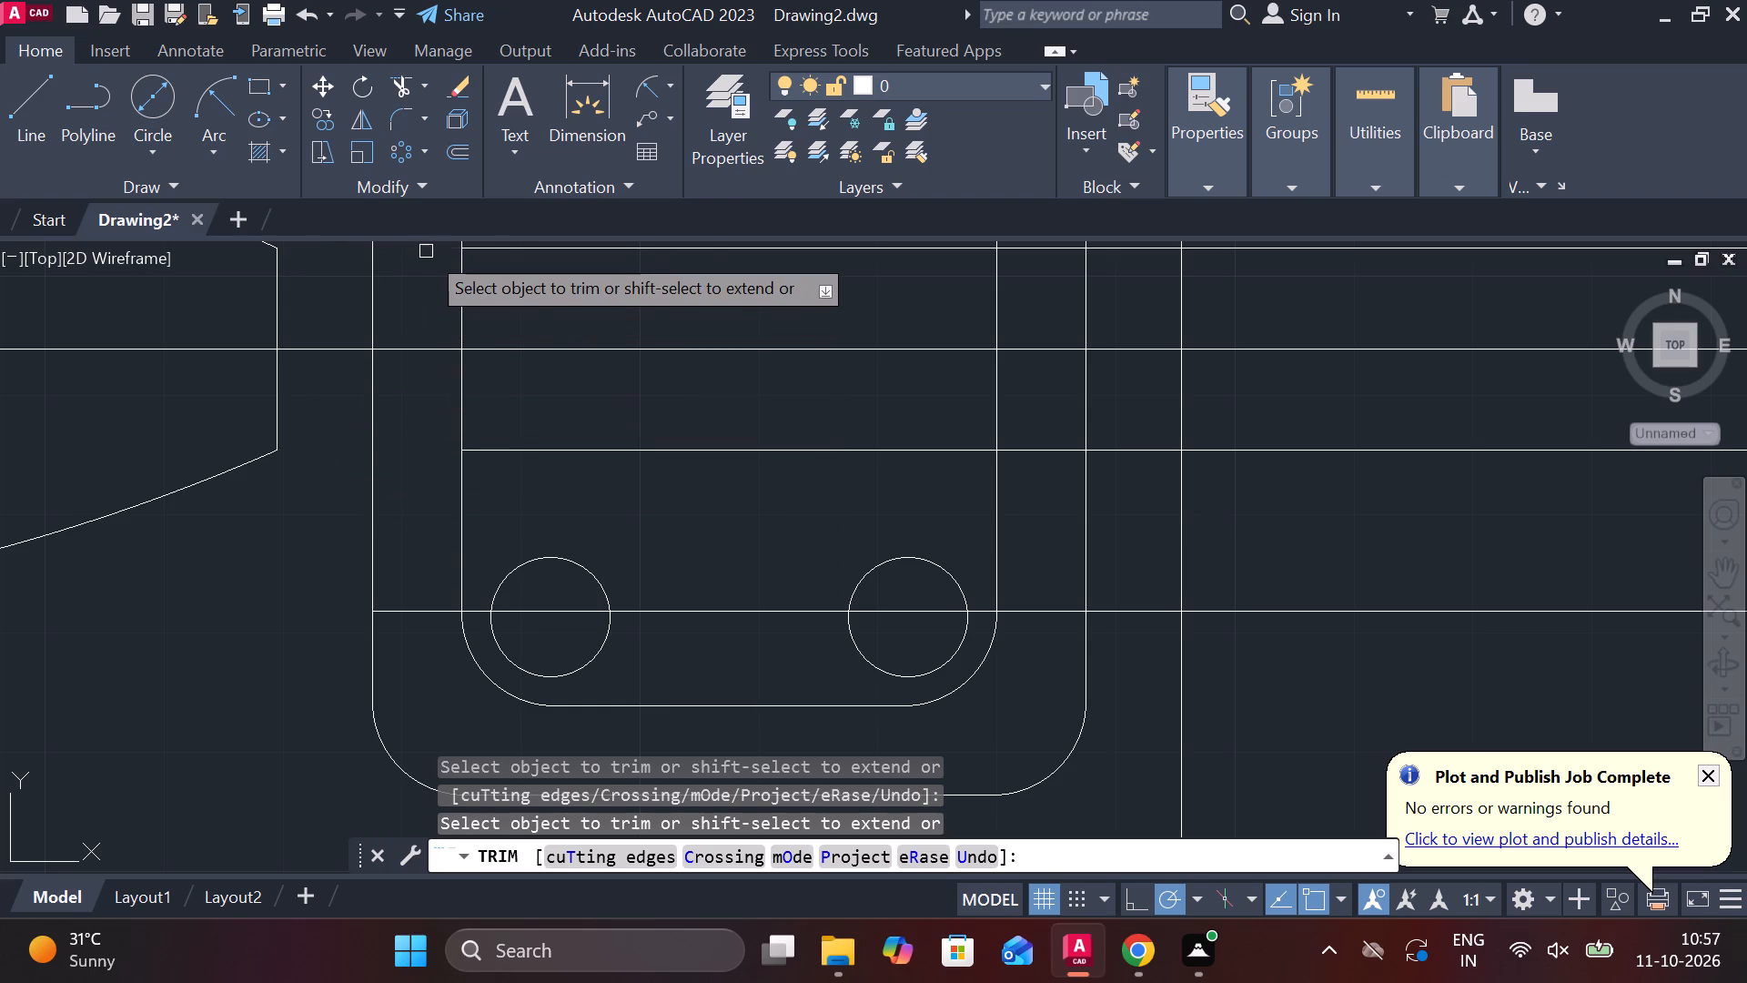
scroll(426, 251, down, 2)
scroll(526, 670, down, 1)
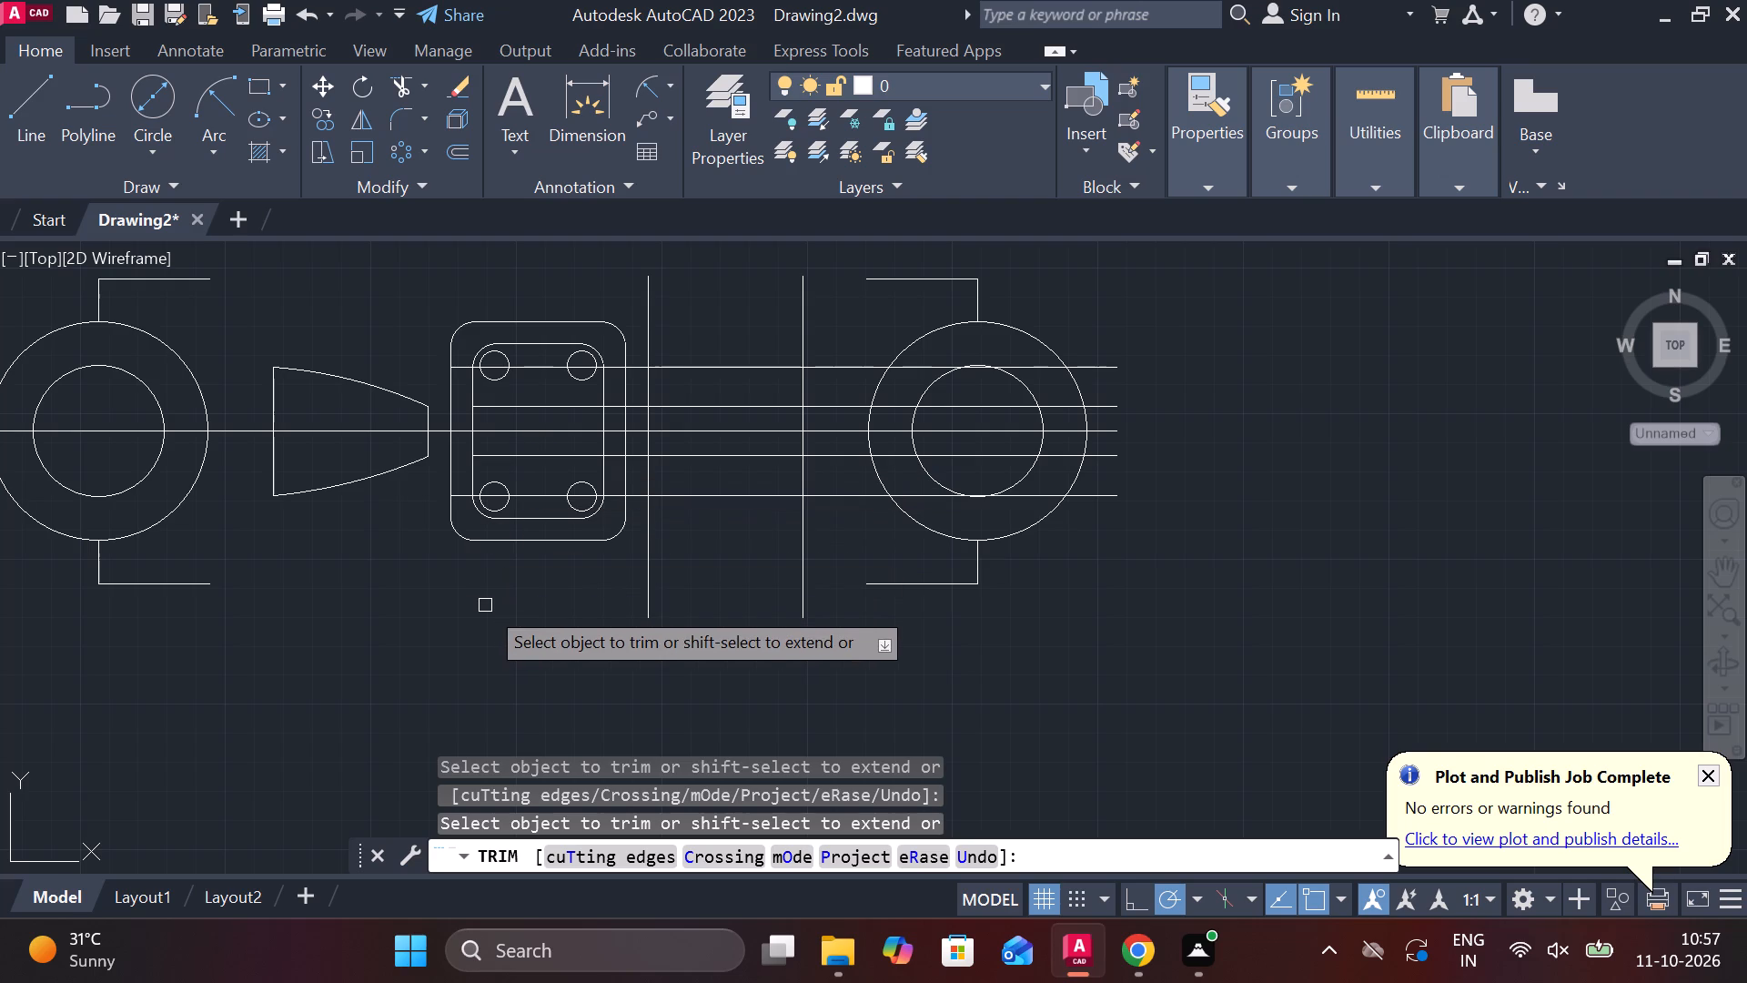
click(461, 368)
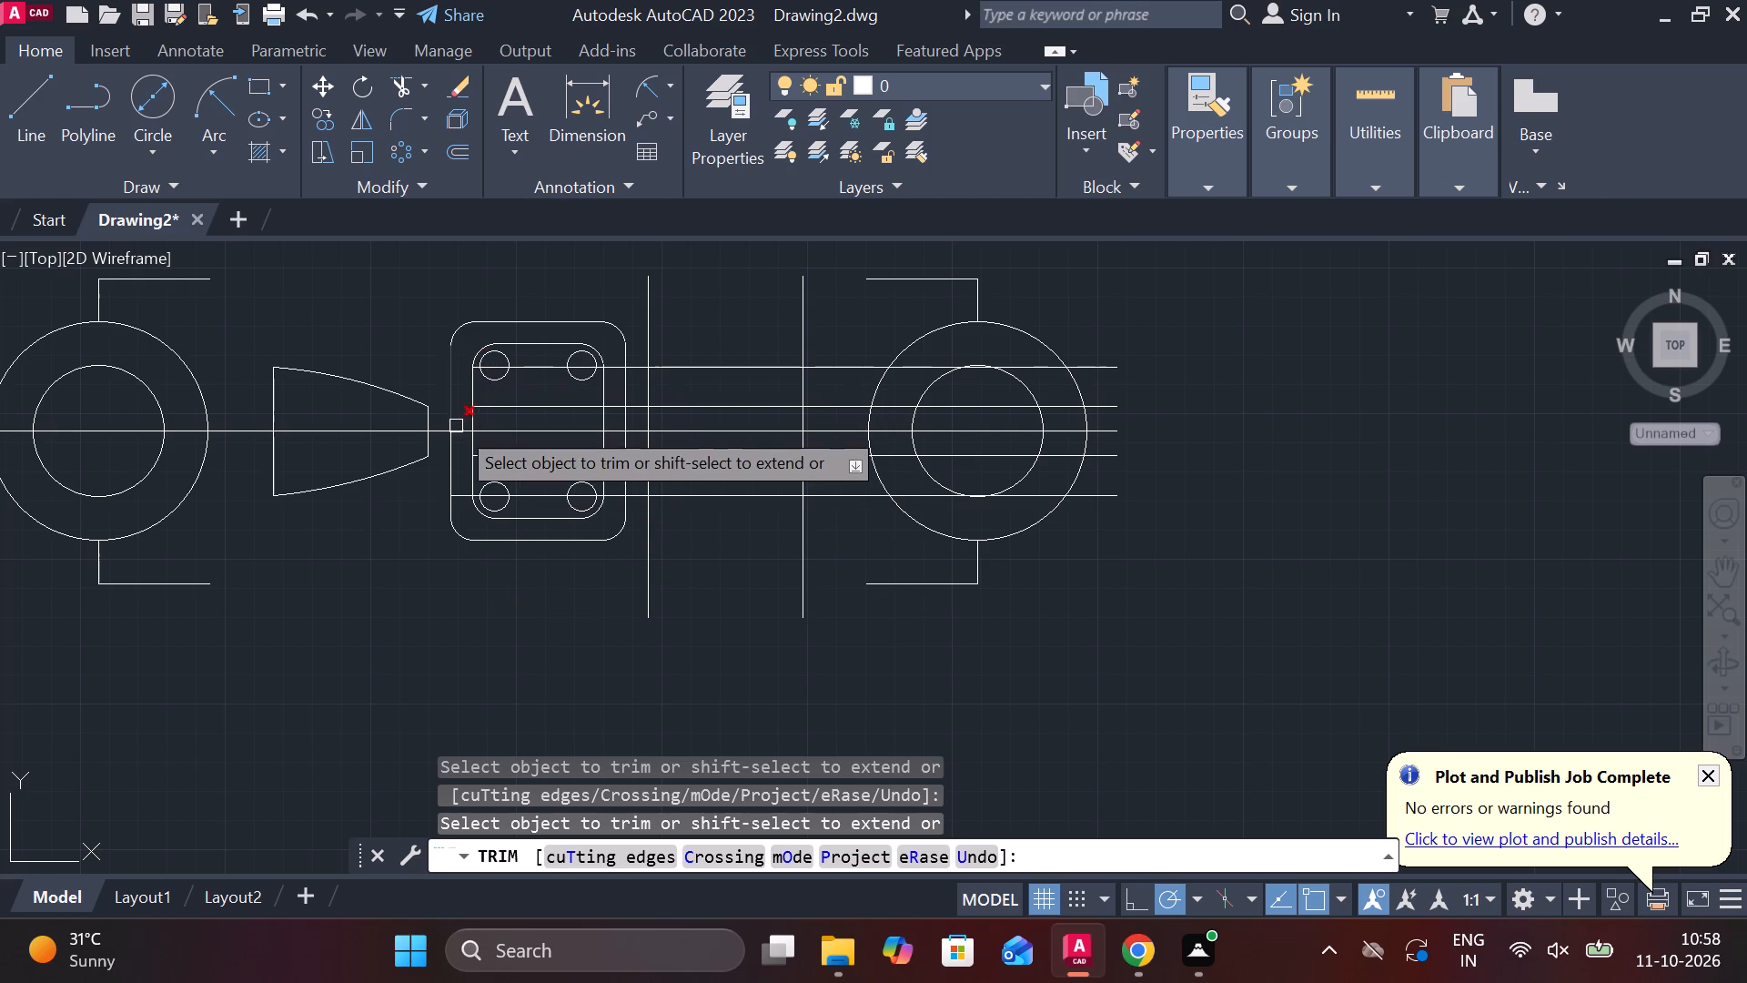
click(461, 495)
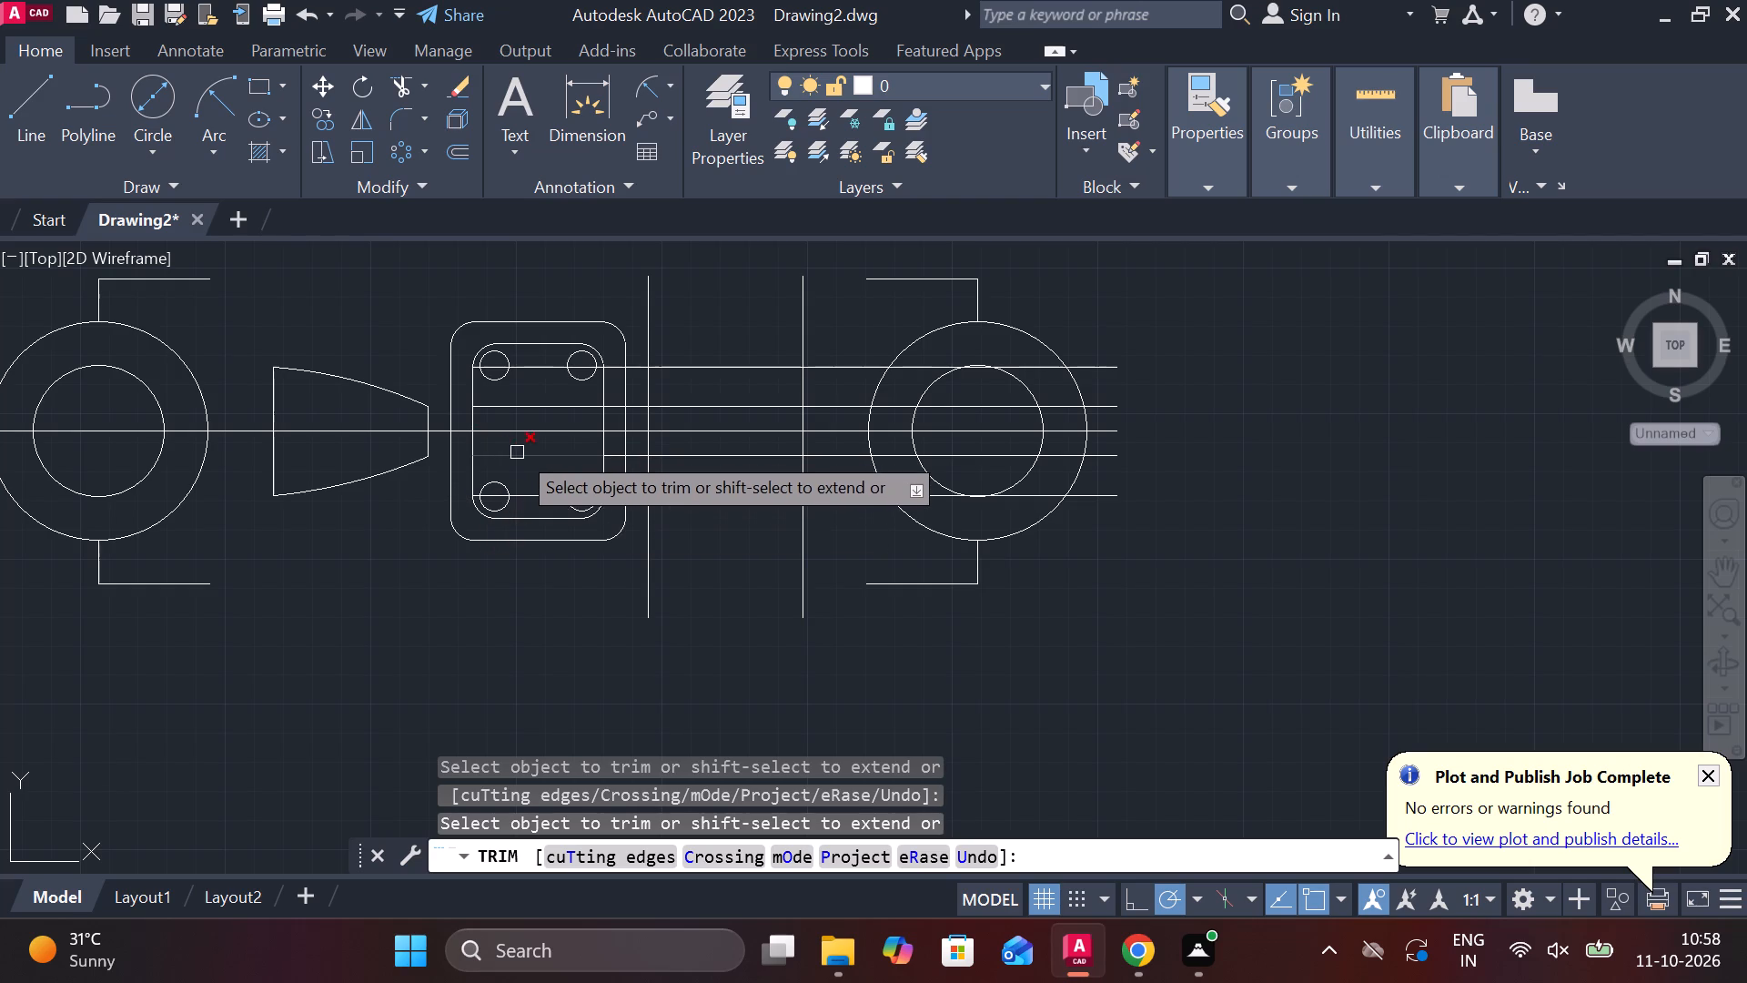
Trim both 8.5-offset lines inside the inner frame, and the upper 22-offset line across the inner frame and its two upper holes.
click(517, 450)
click(524, 407)
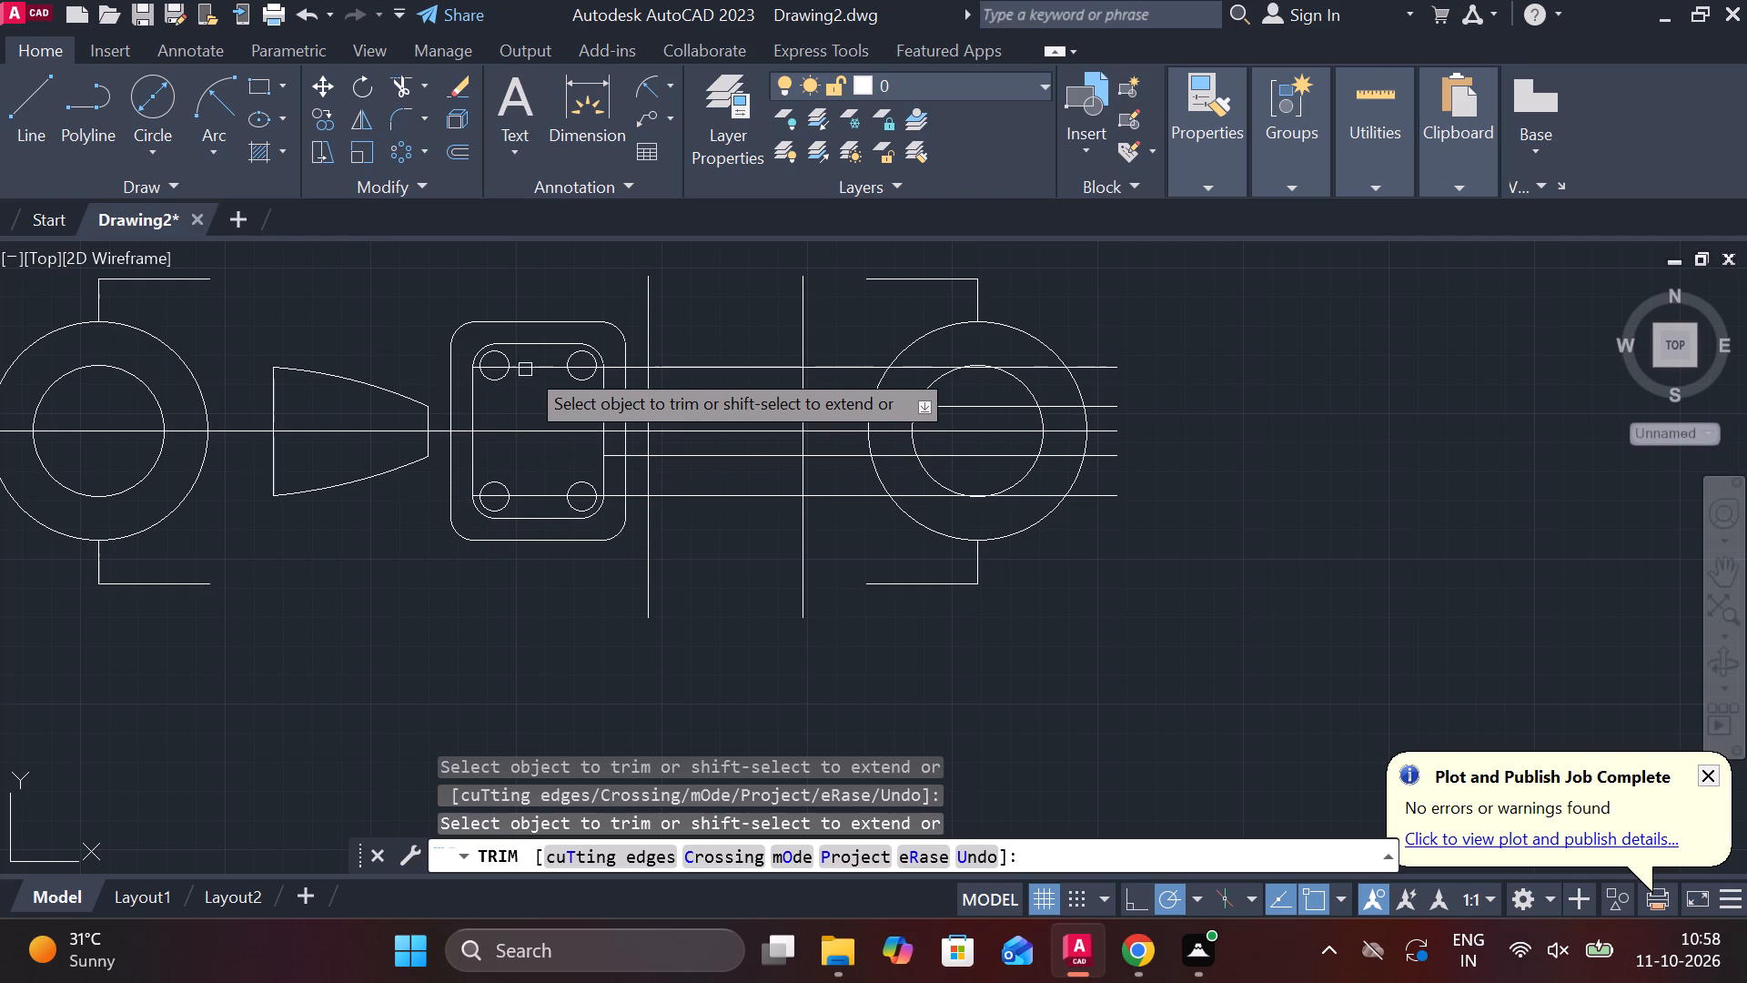
click(525, 365)
scroll(525, 365, down, 1)
scroll(525, 365, up, 3)
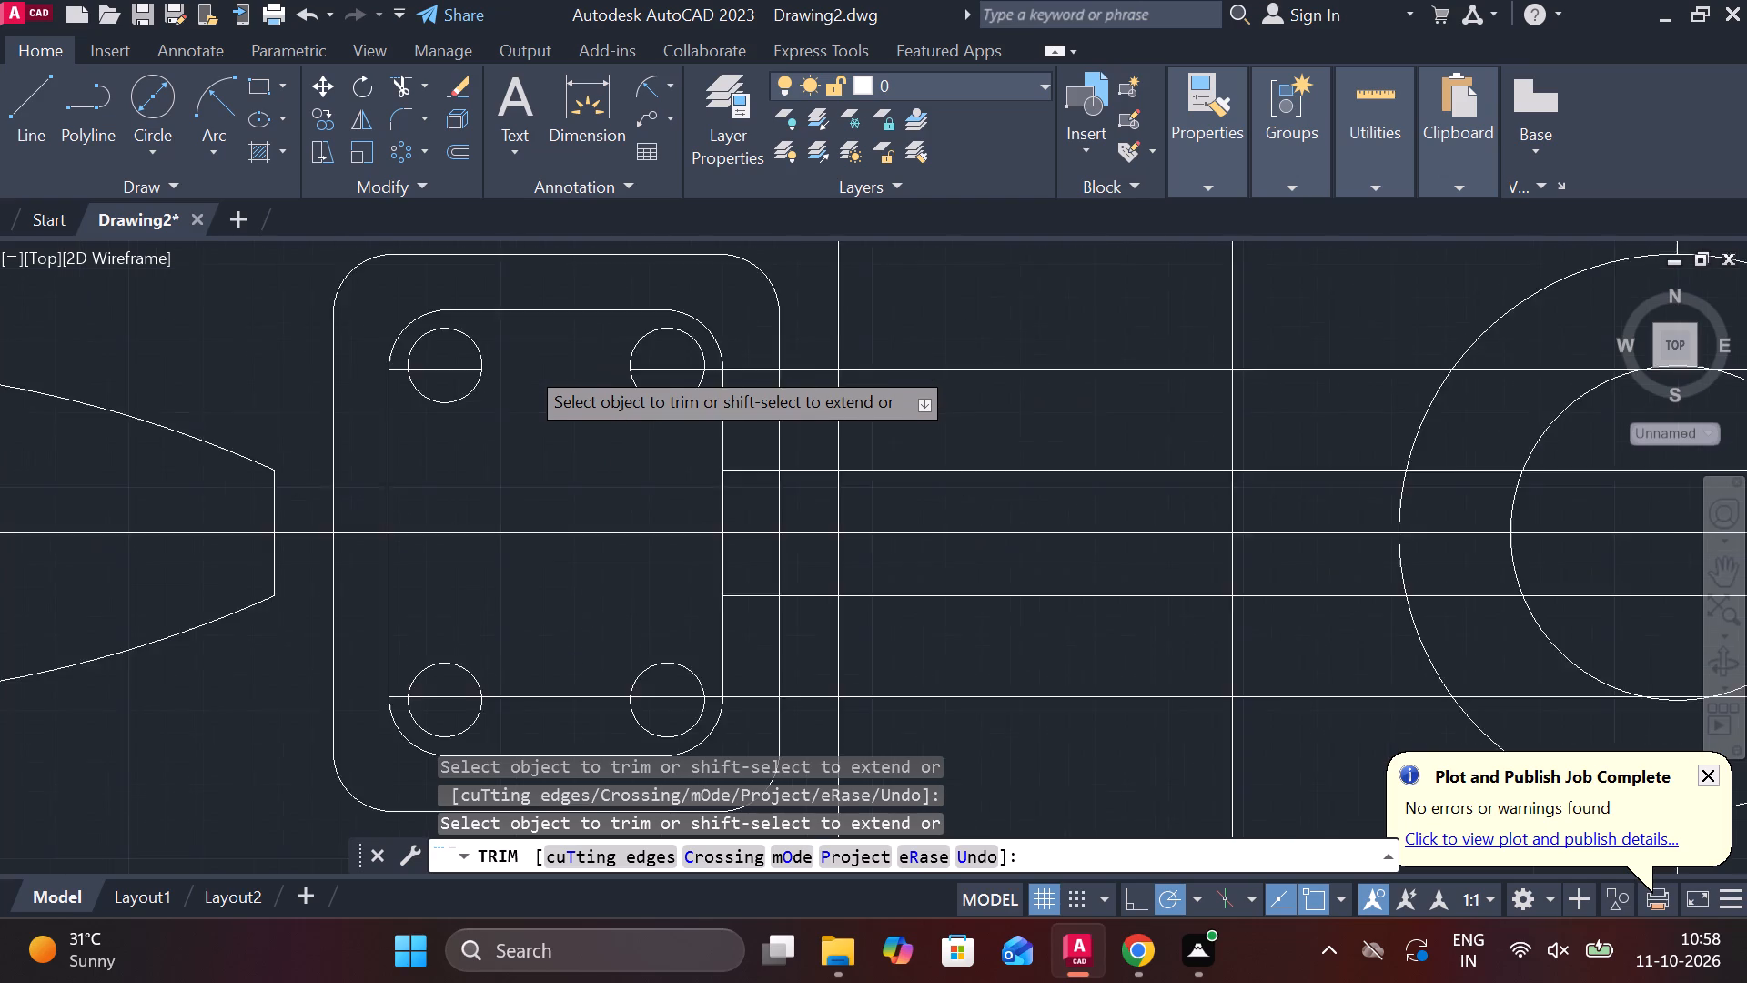
scroll(525, 365, up, 1)
click(419, 369)
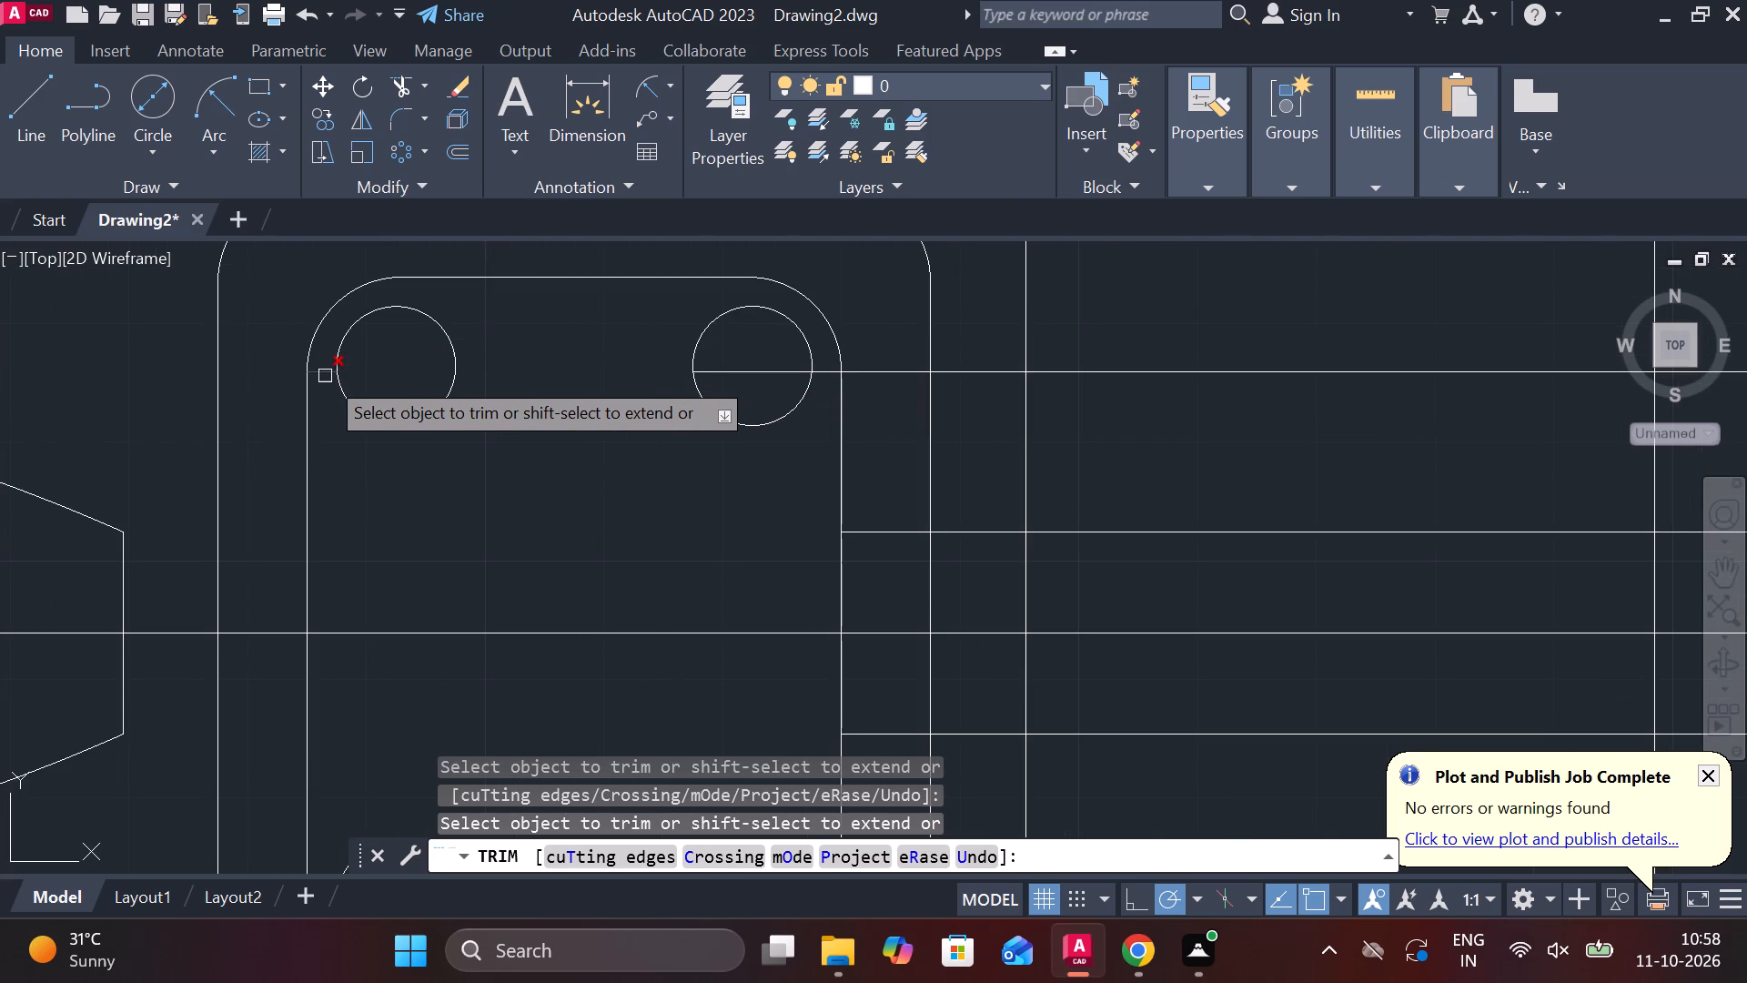
click(325, 376)
click(749, 368)
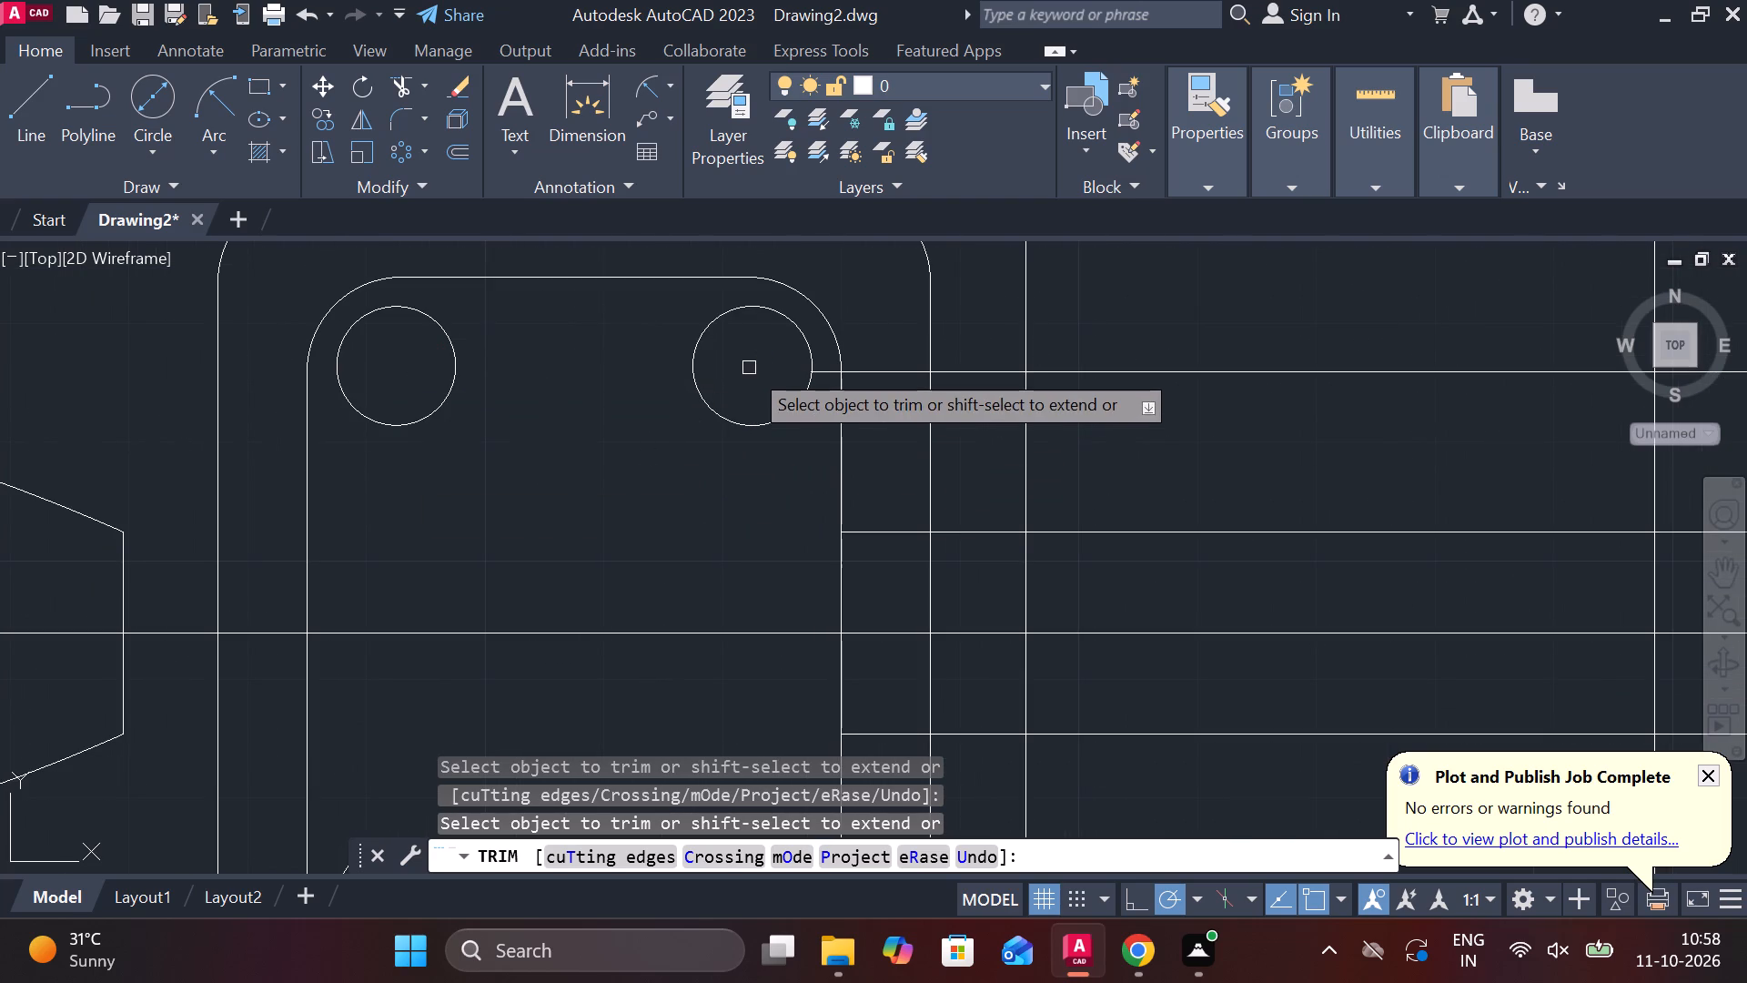
click(831, 374)
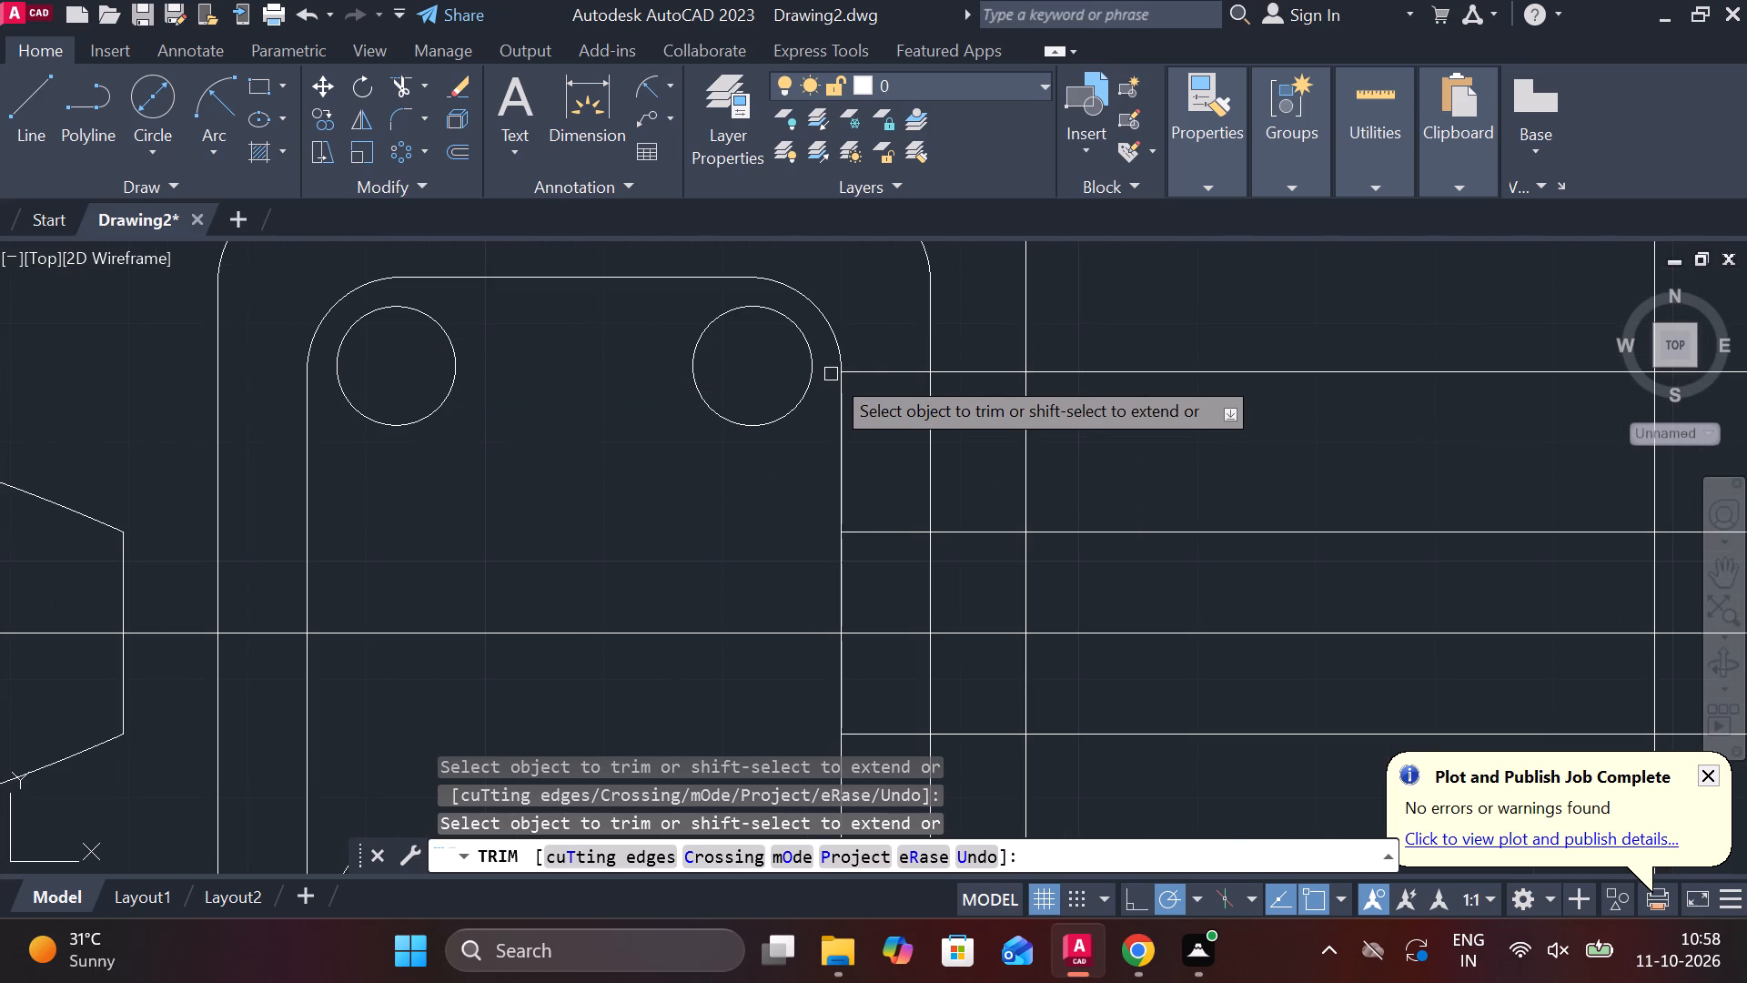
Trim the lower 22-offset line across the inner frame, its two lower holes and the frame's right band.
scroll(818, 384, down, 3)
scroll(761, 547, up, 3)
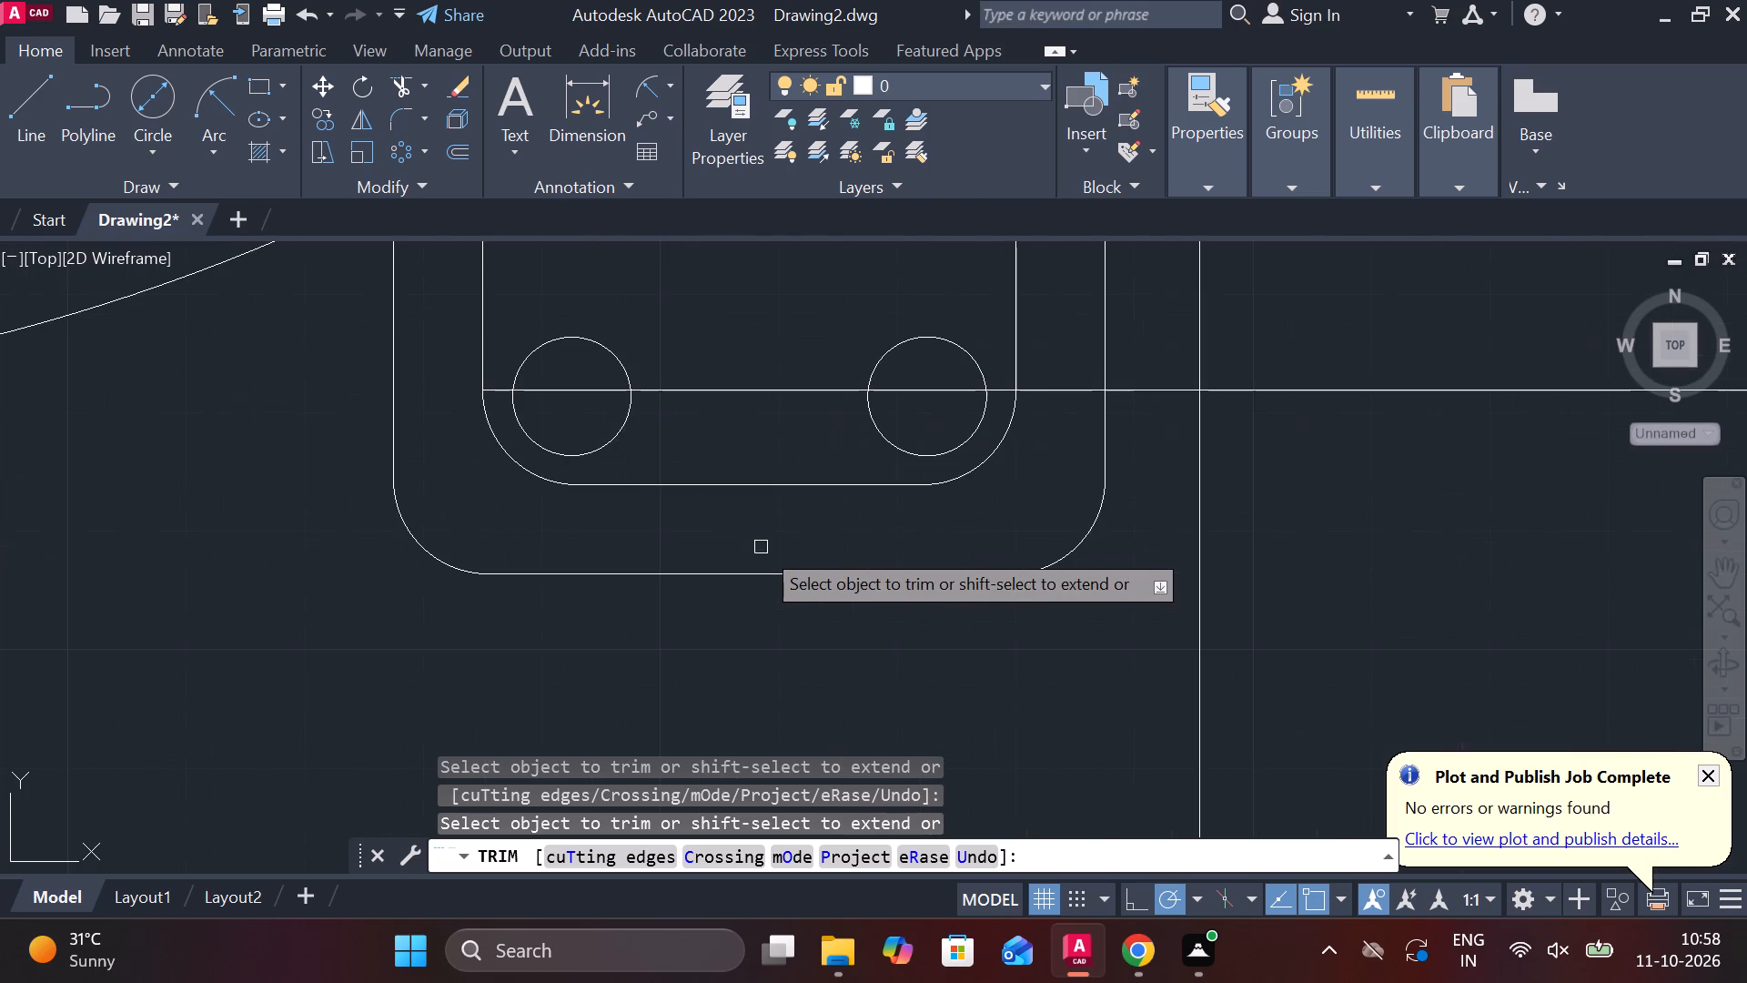
click(500, 390)
click(540, 390)
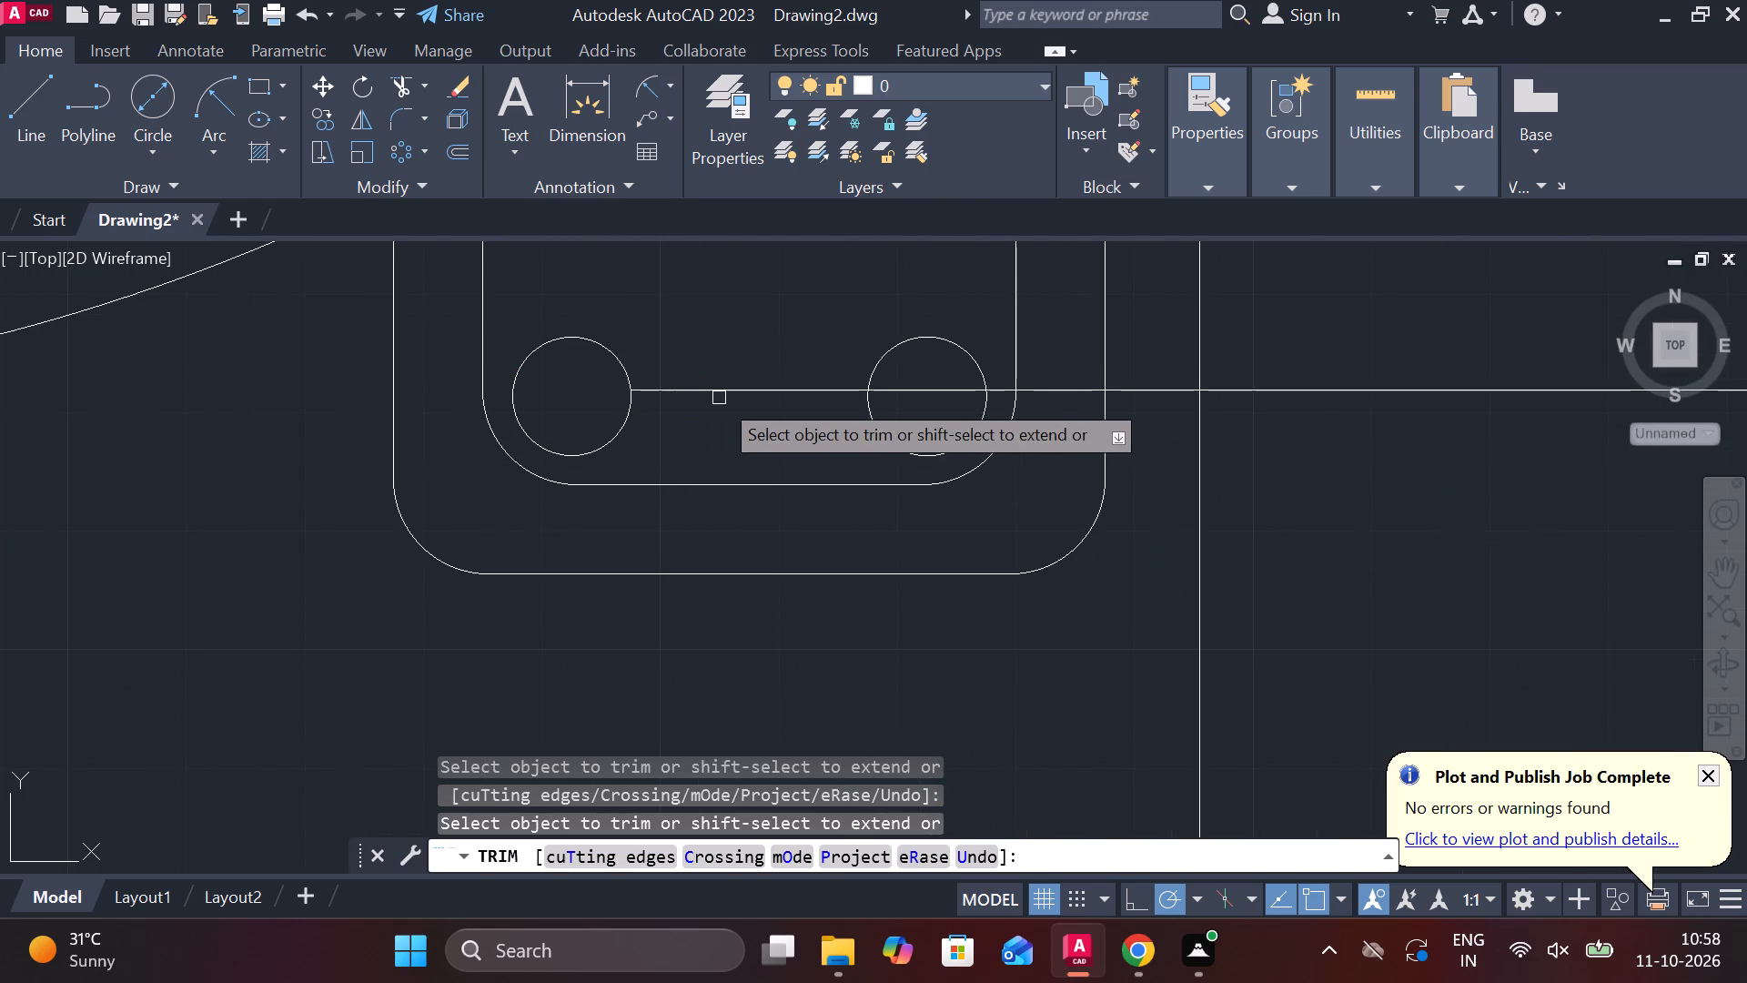
click(724, 393)
click(914, 390)
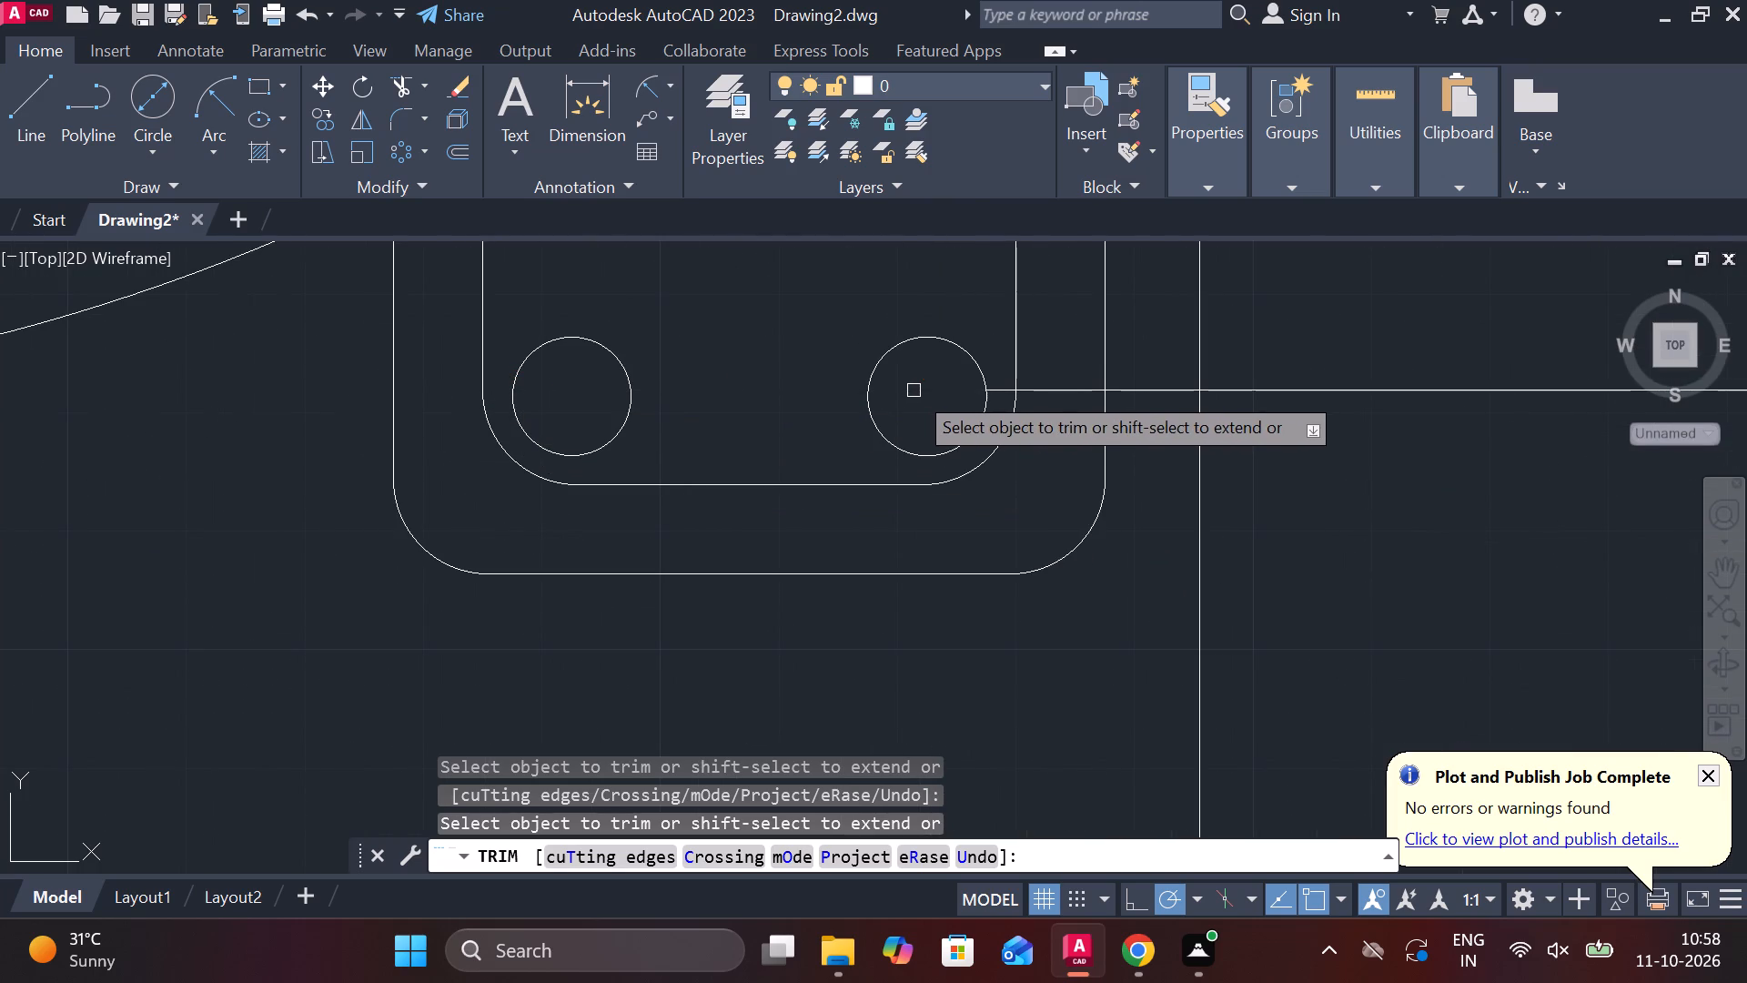
click(1001, 390)
click(1060, 384)
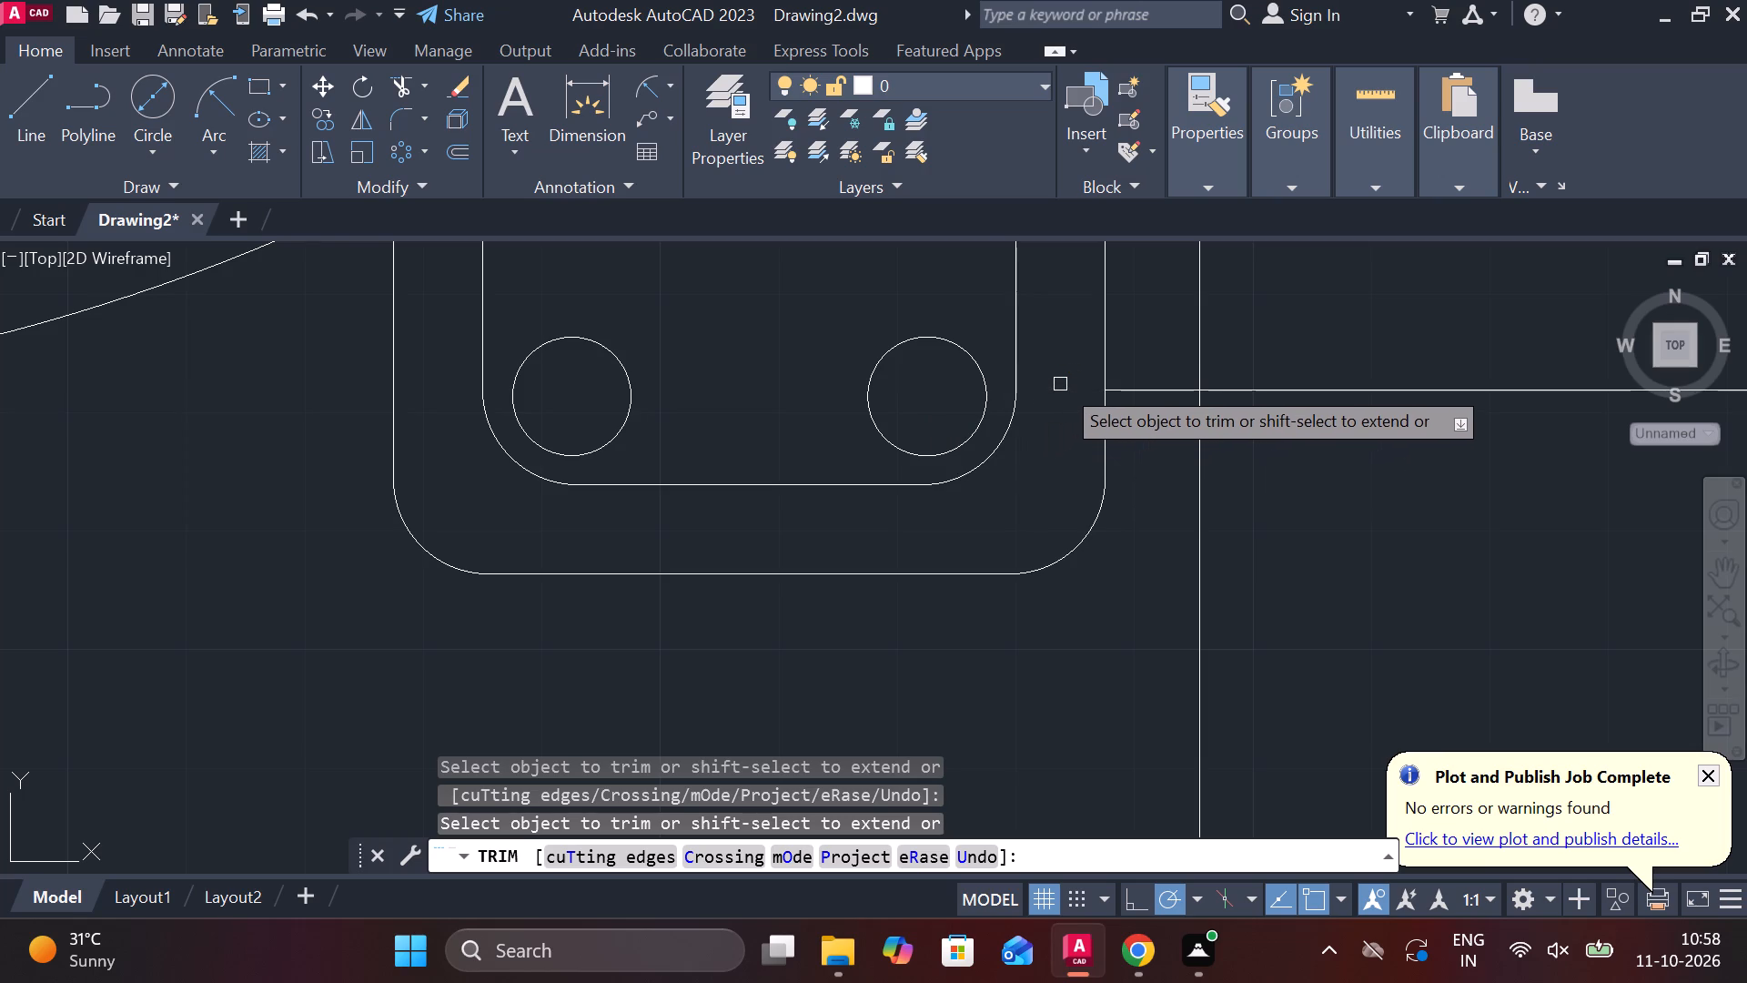
Trim the vertical just right of the plate above the upper 8.5-offset line and between the lower 8.5- and 22-offset lines.
scroll(1063, 396, down, 3)
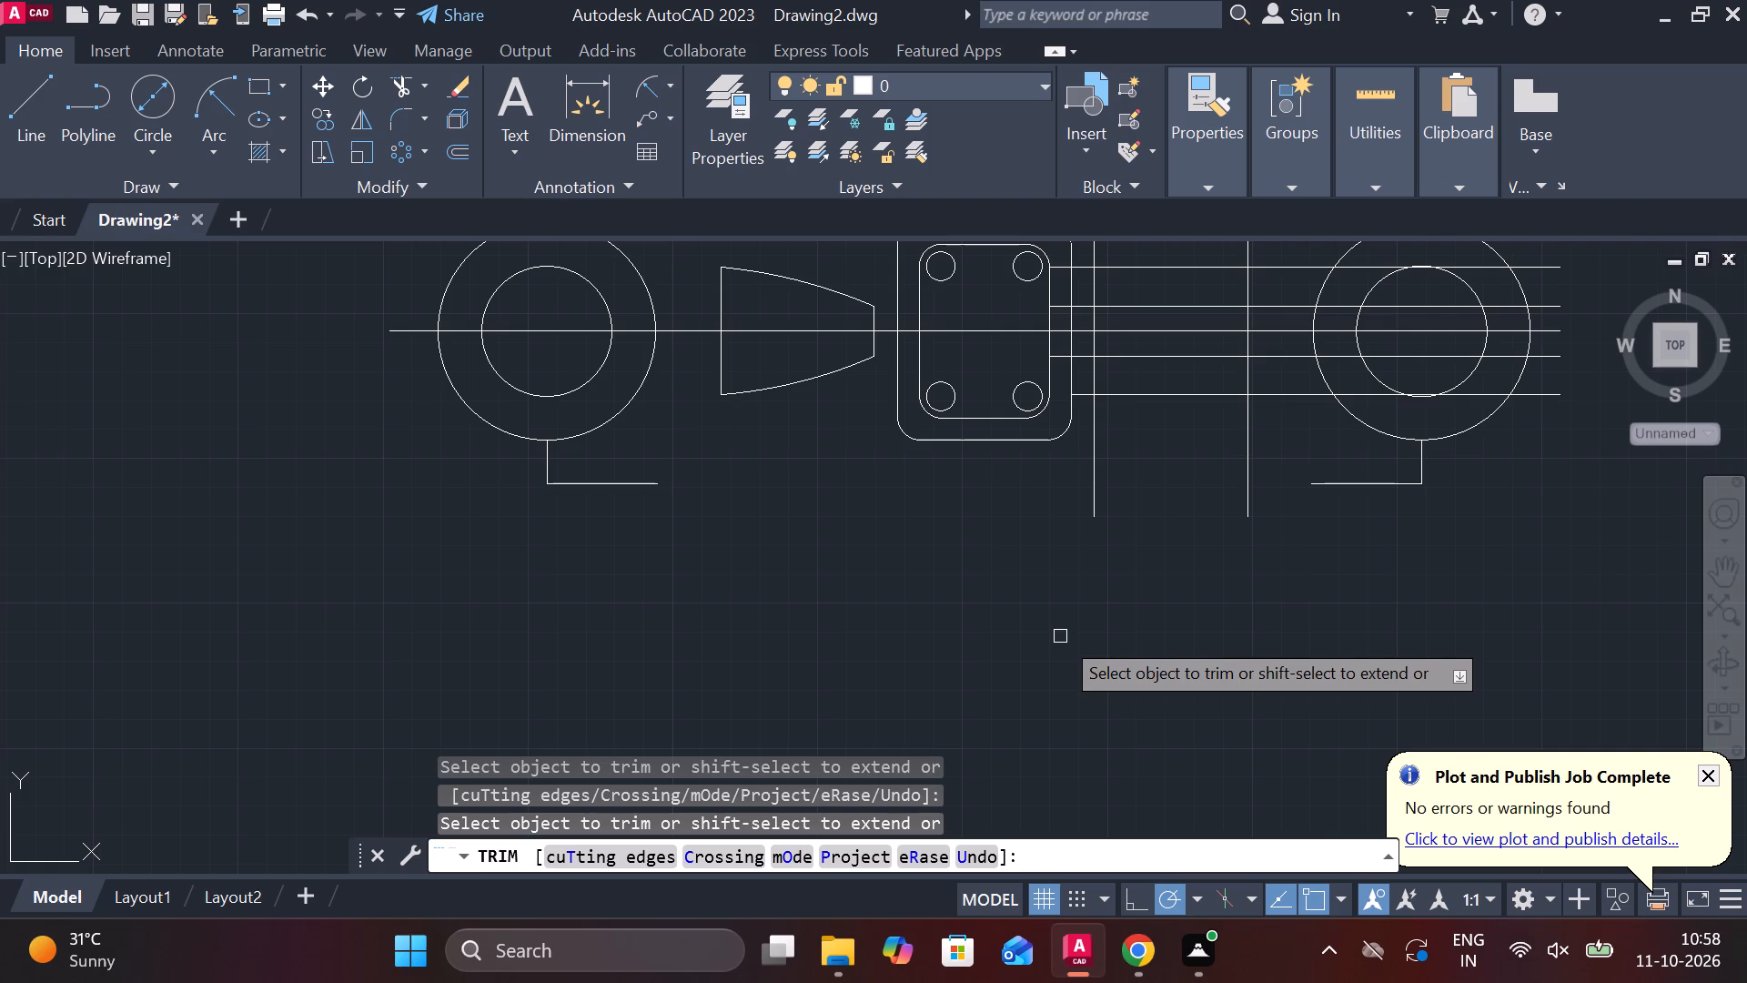
scroll(1001, 505, down, 2)
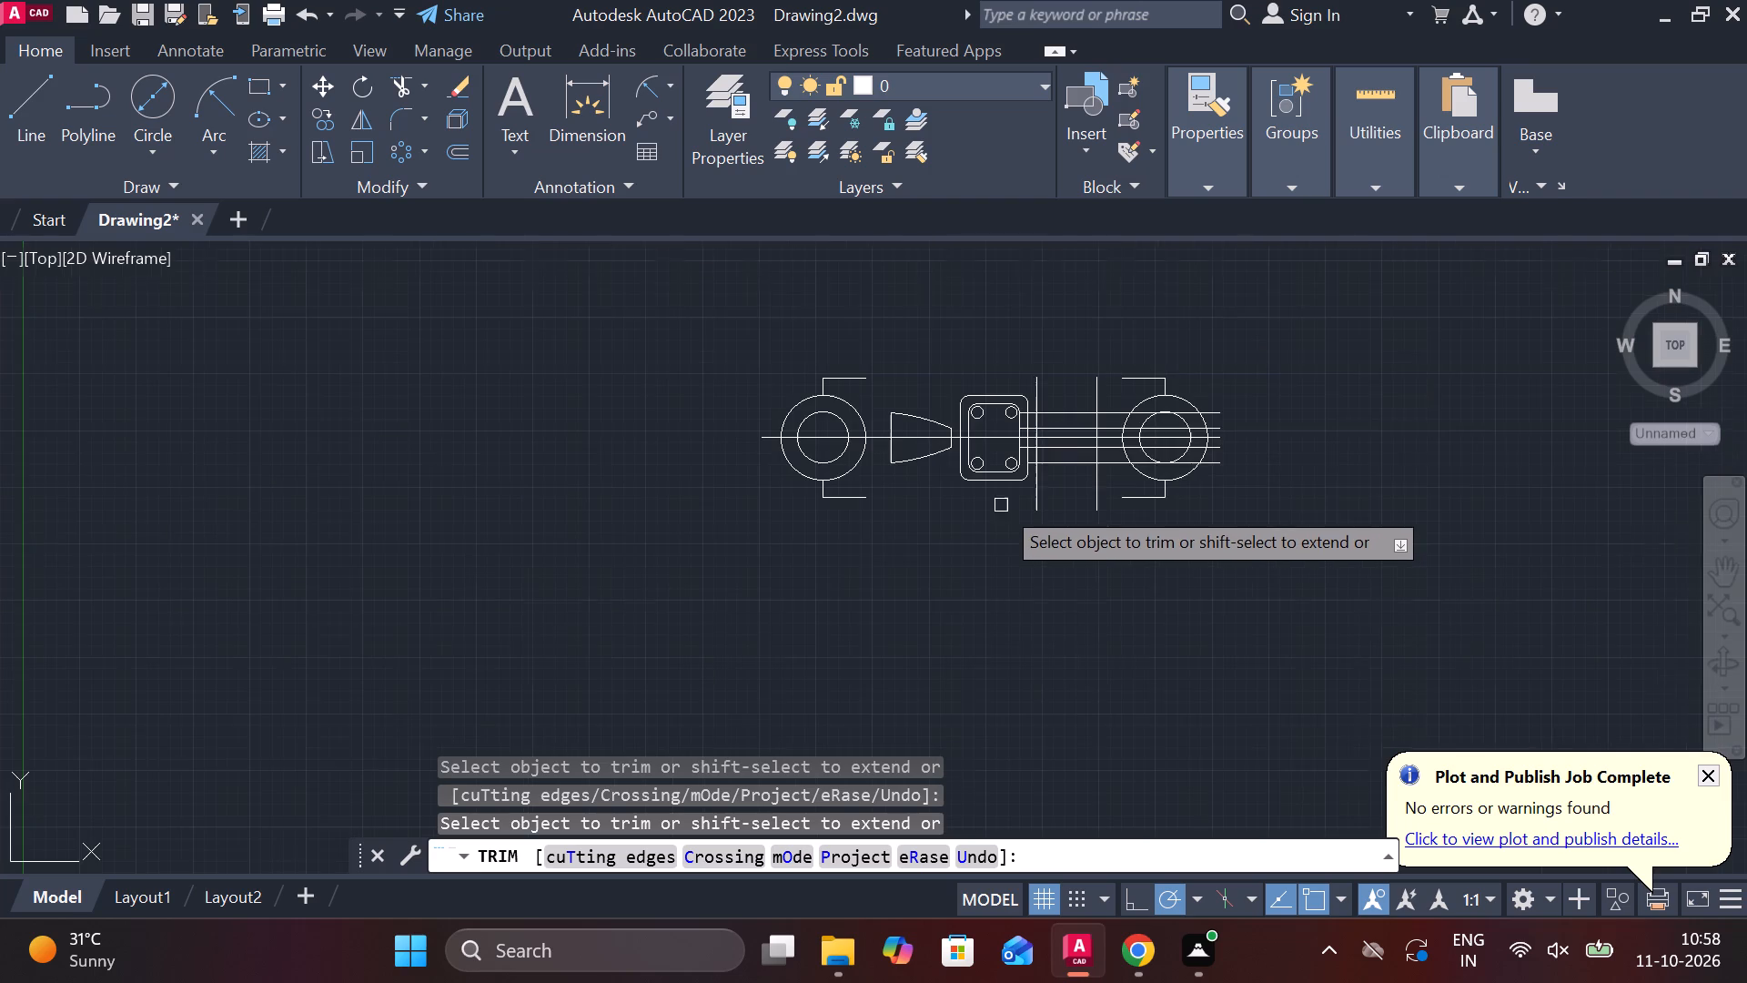
scroll(1093, 370, up, 3)
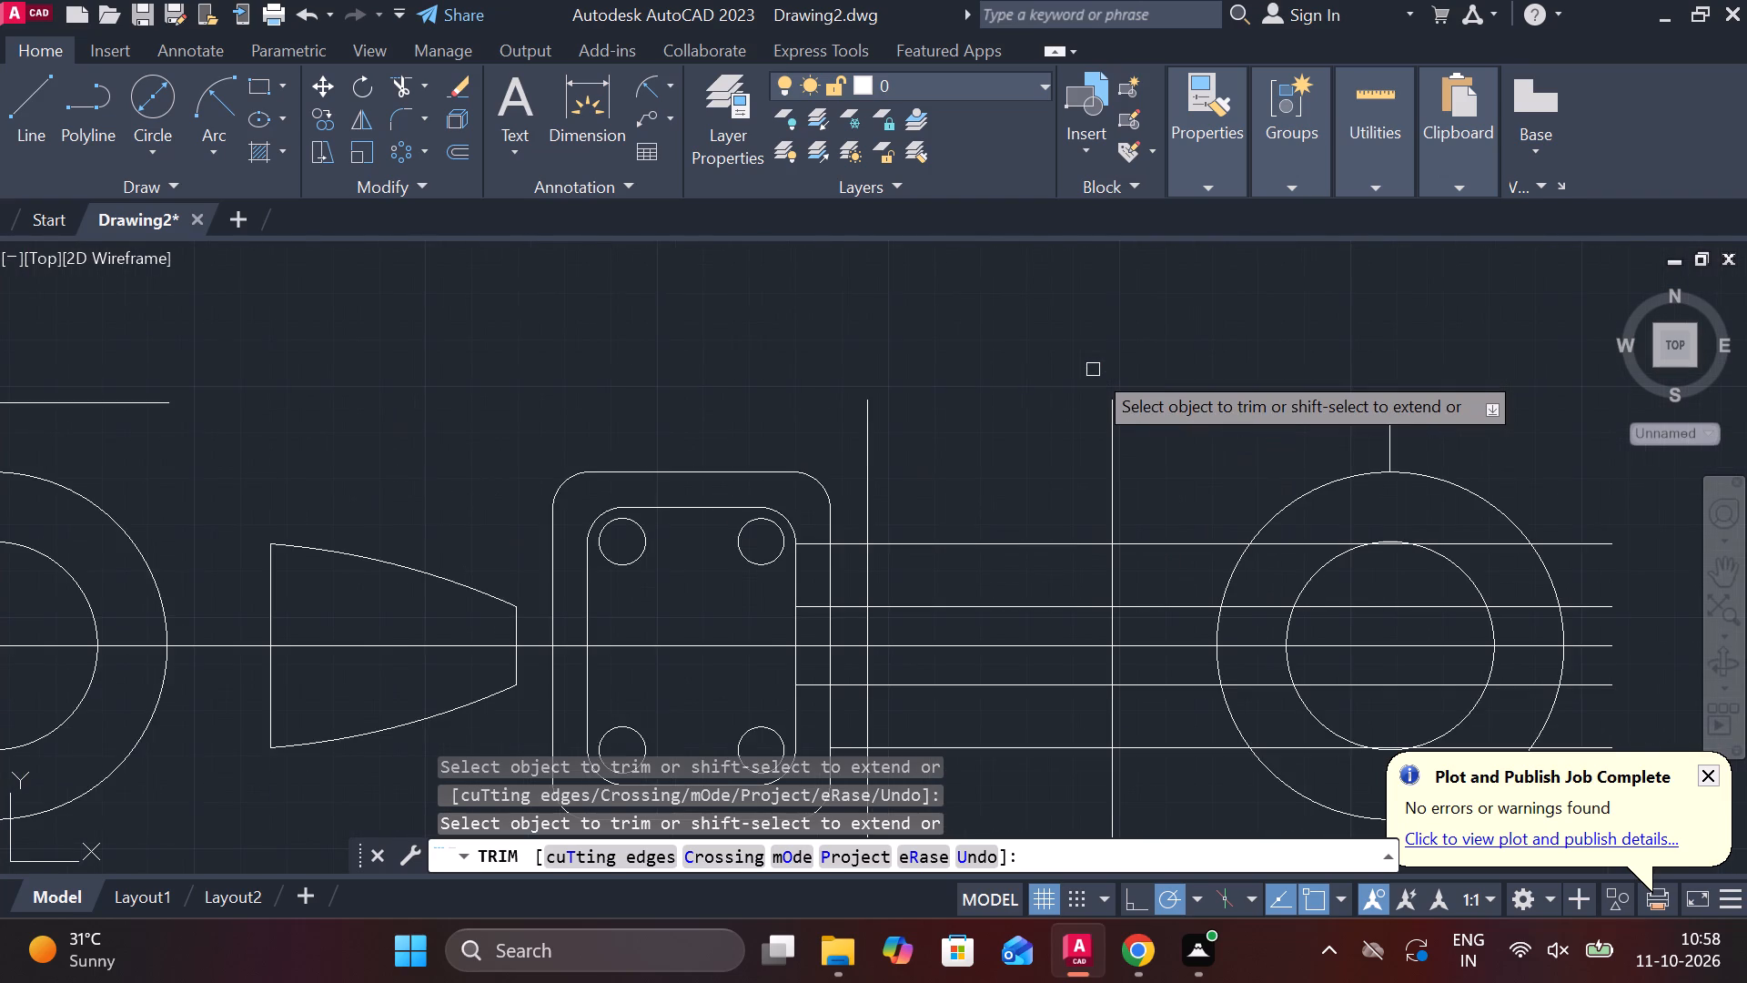
scroll(1093, 370, down, 1)
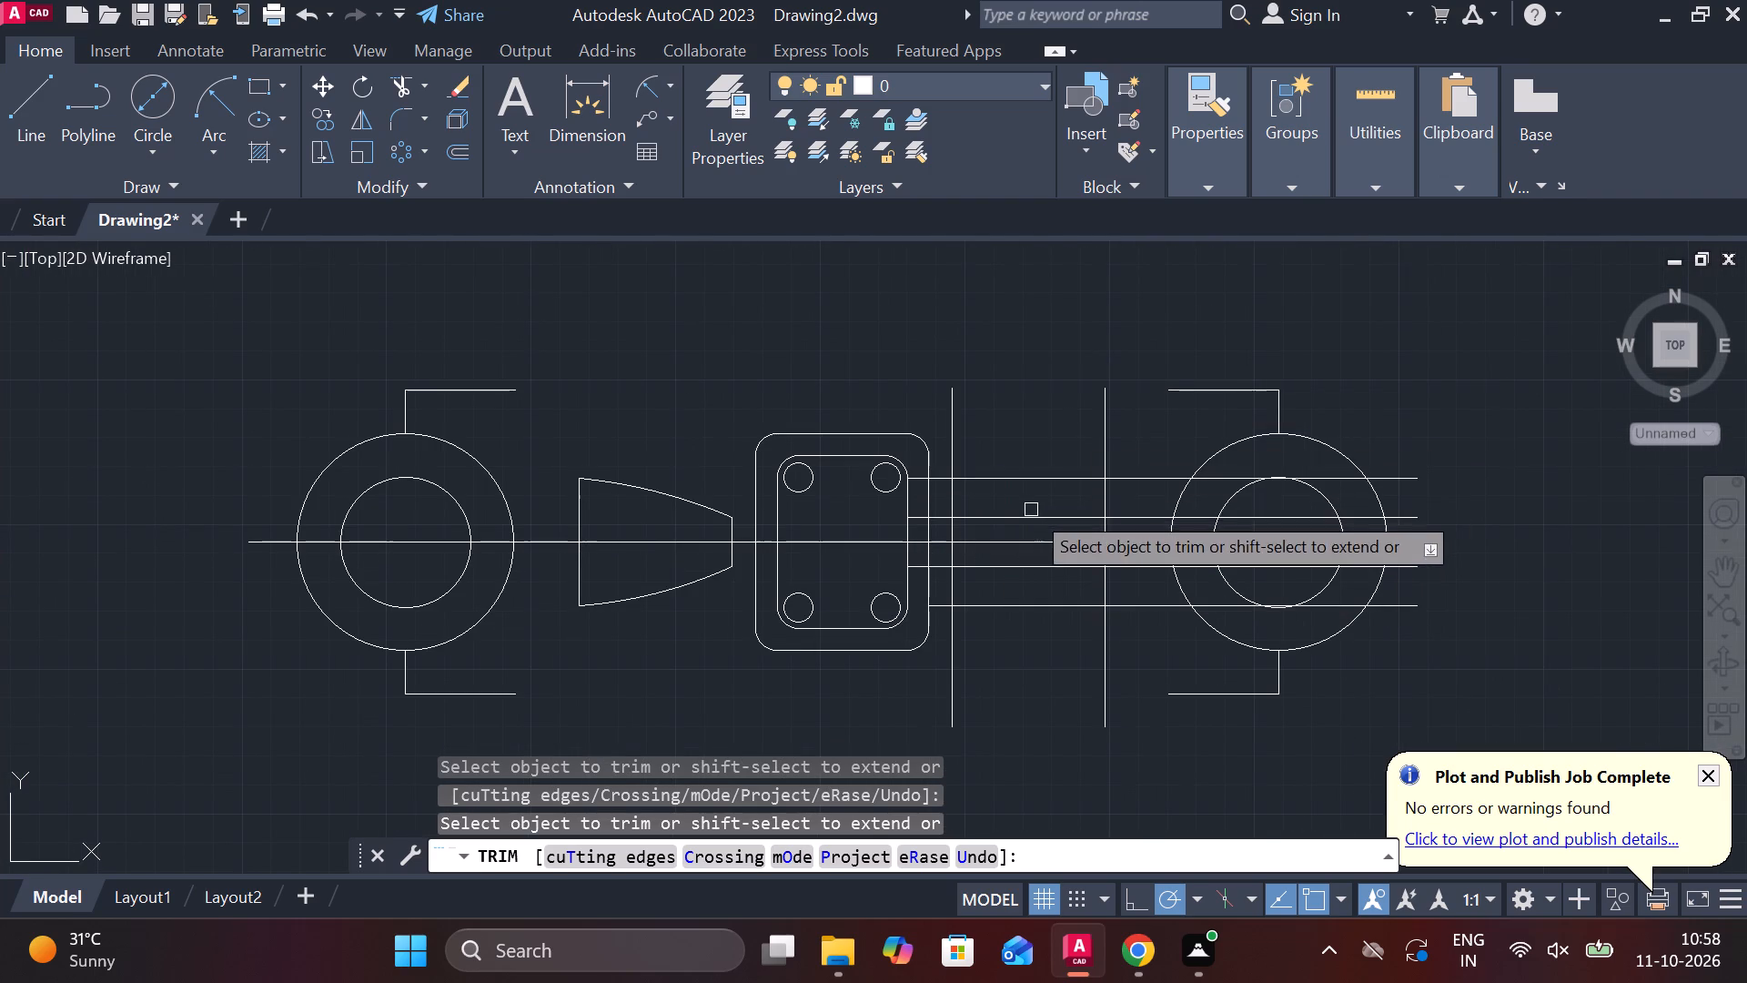
click(954, 431)
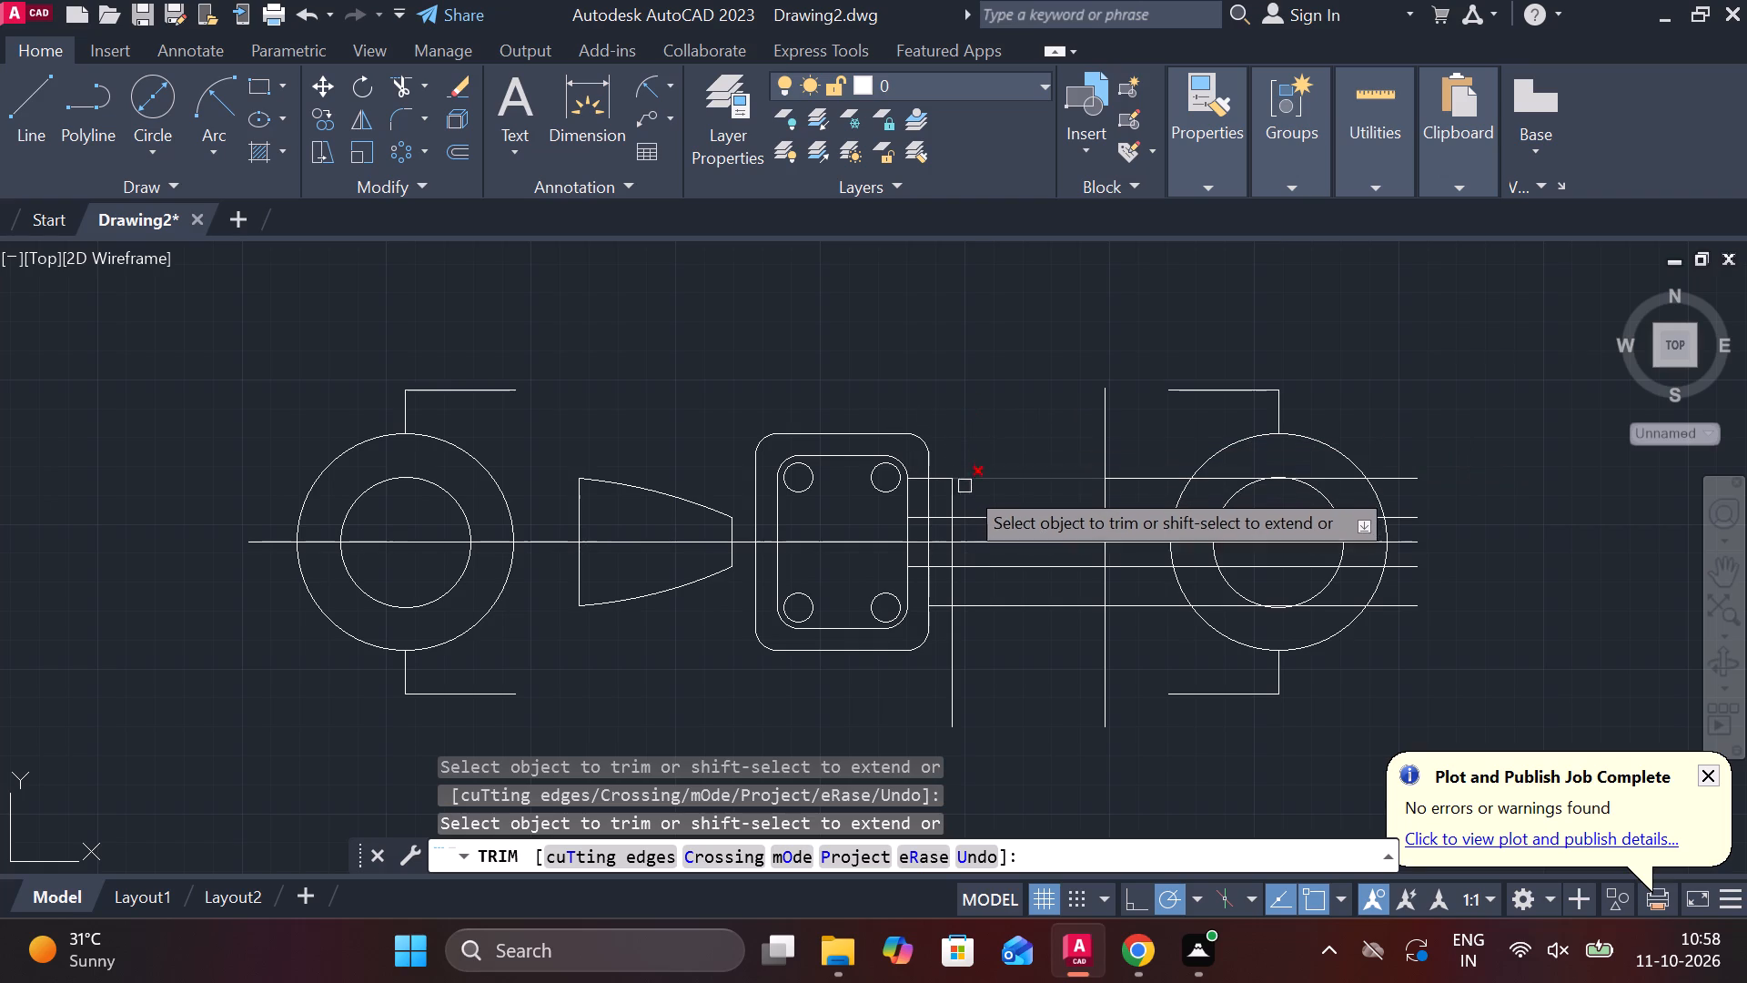
click(950, 494)
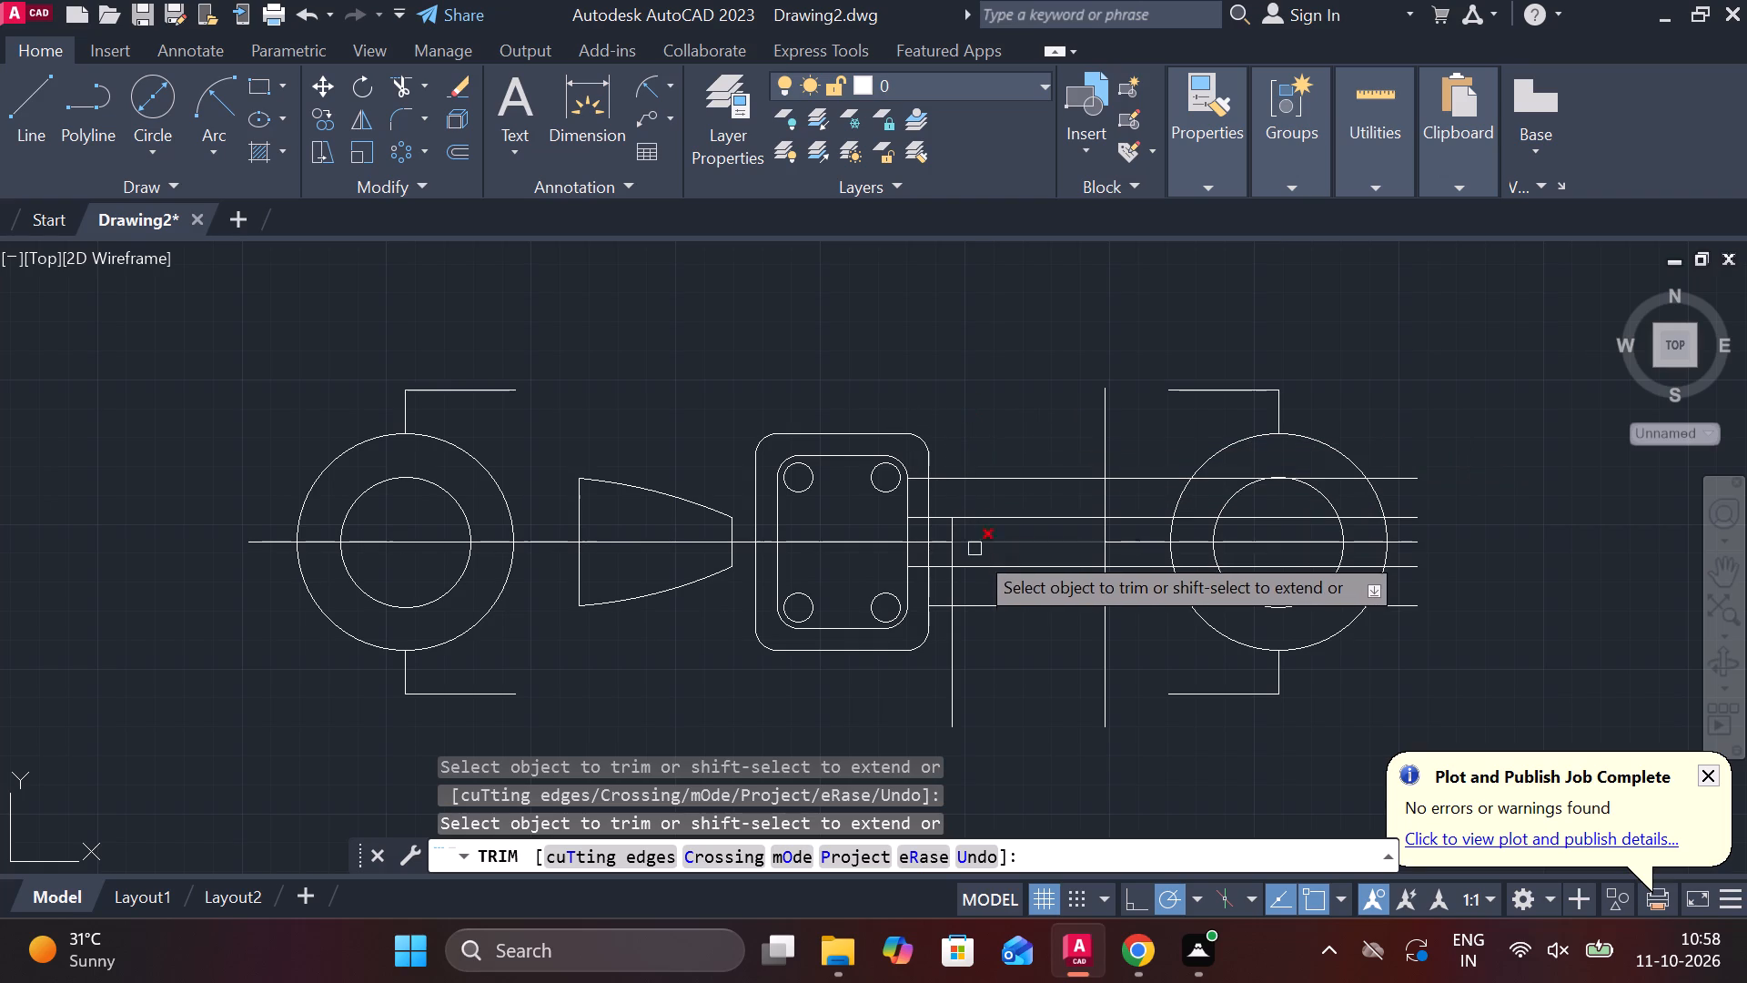
click(954, 593)
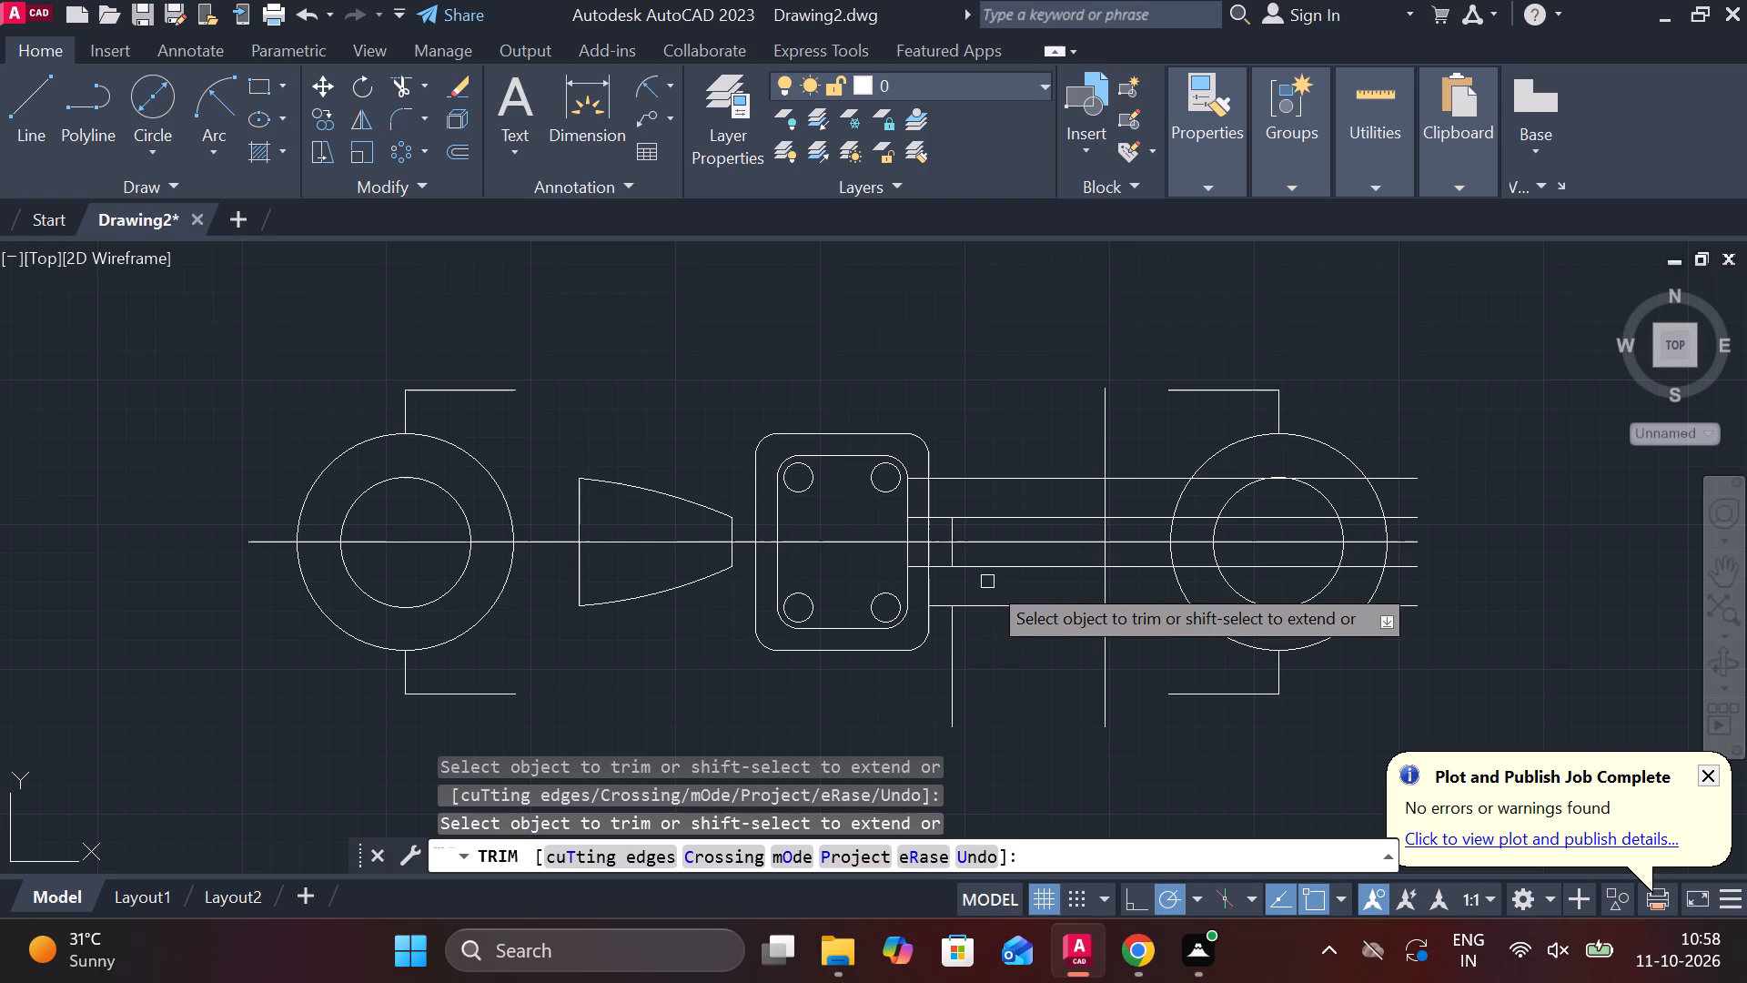
Trim the 8.5-offset lines between the two right verticals, the 22-offset lines from plate to far vertical, and the near vertical's lower end.
click(1035, 562)
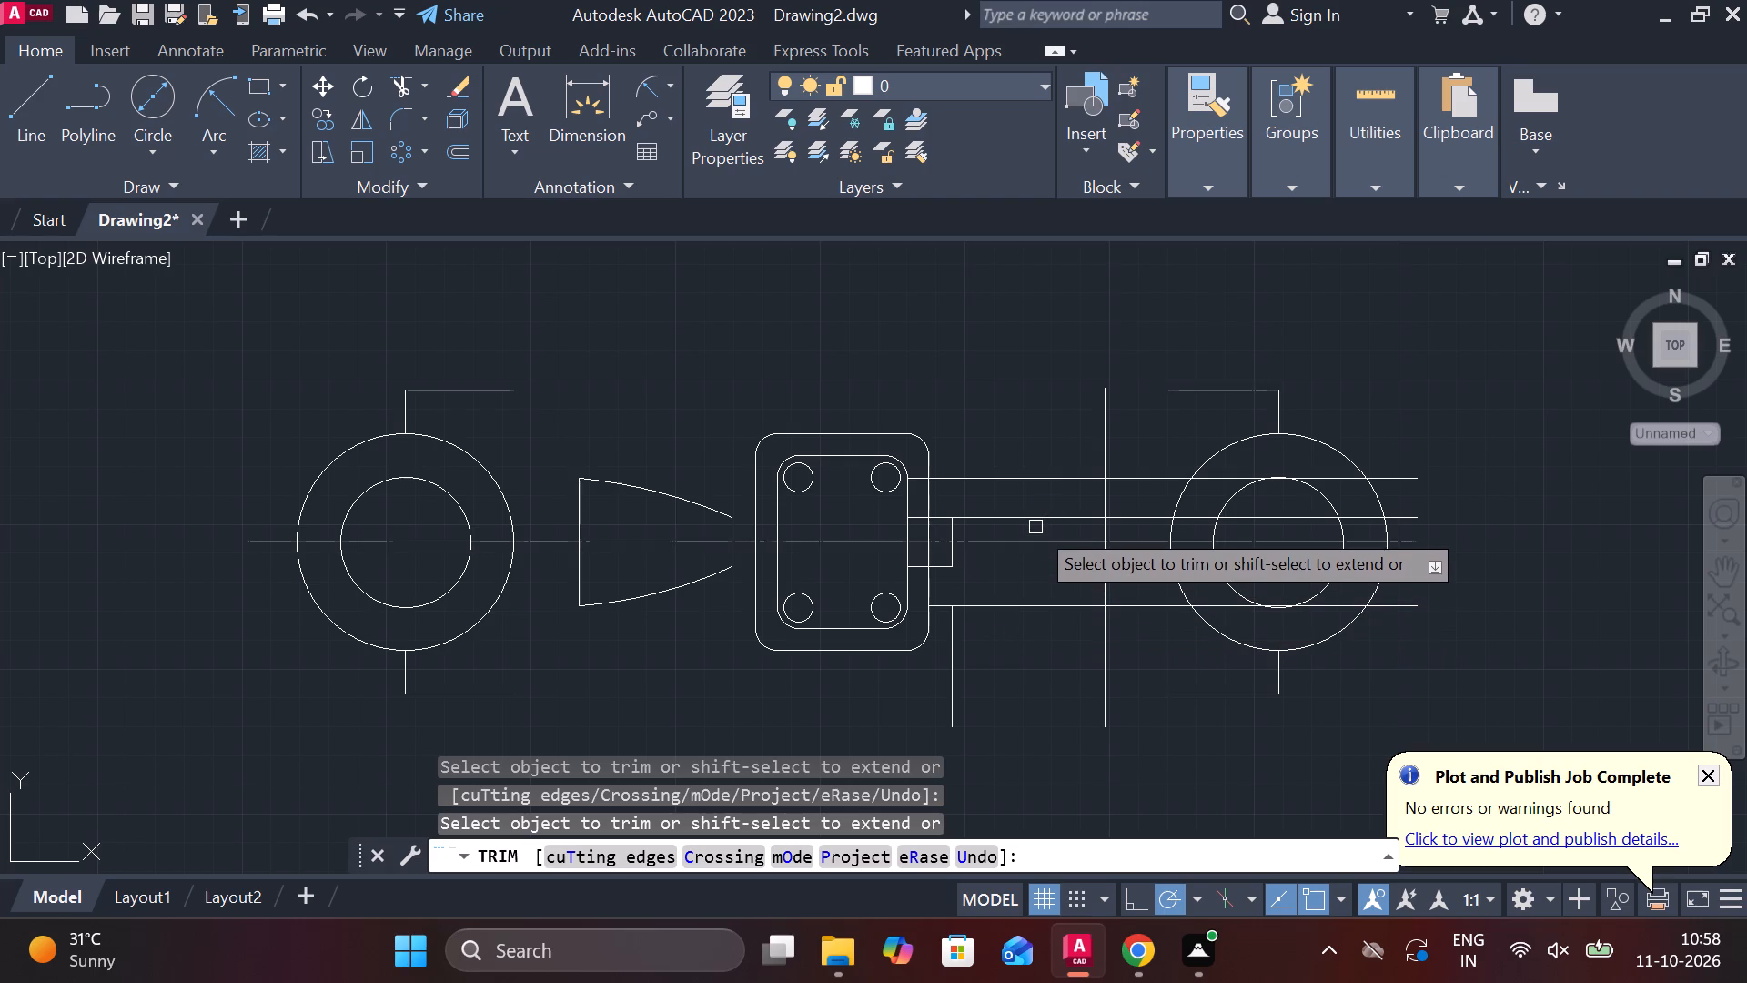
click(1035, 521)
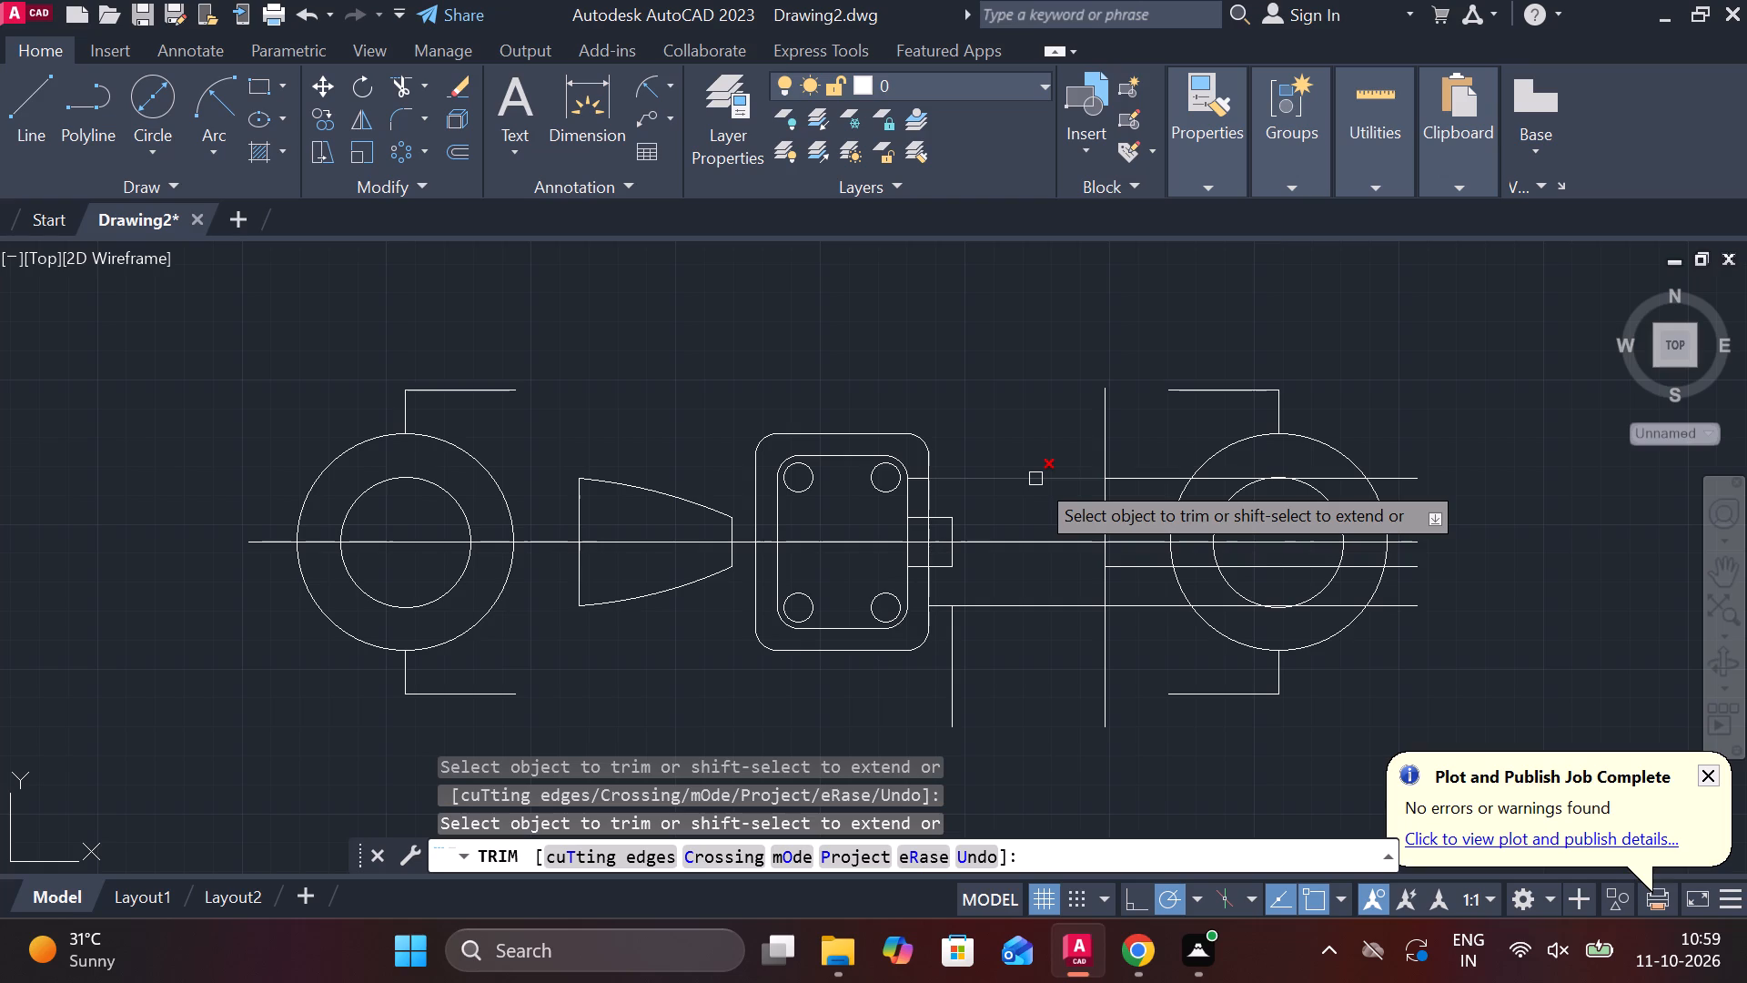
click(1035, 479)
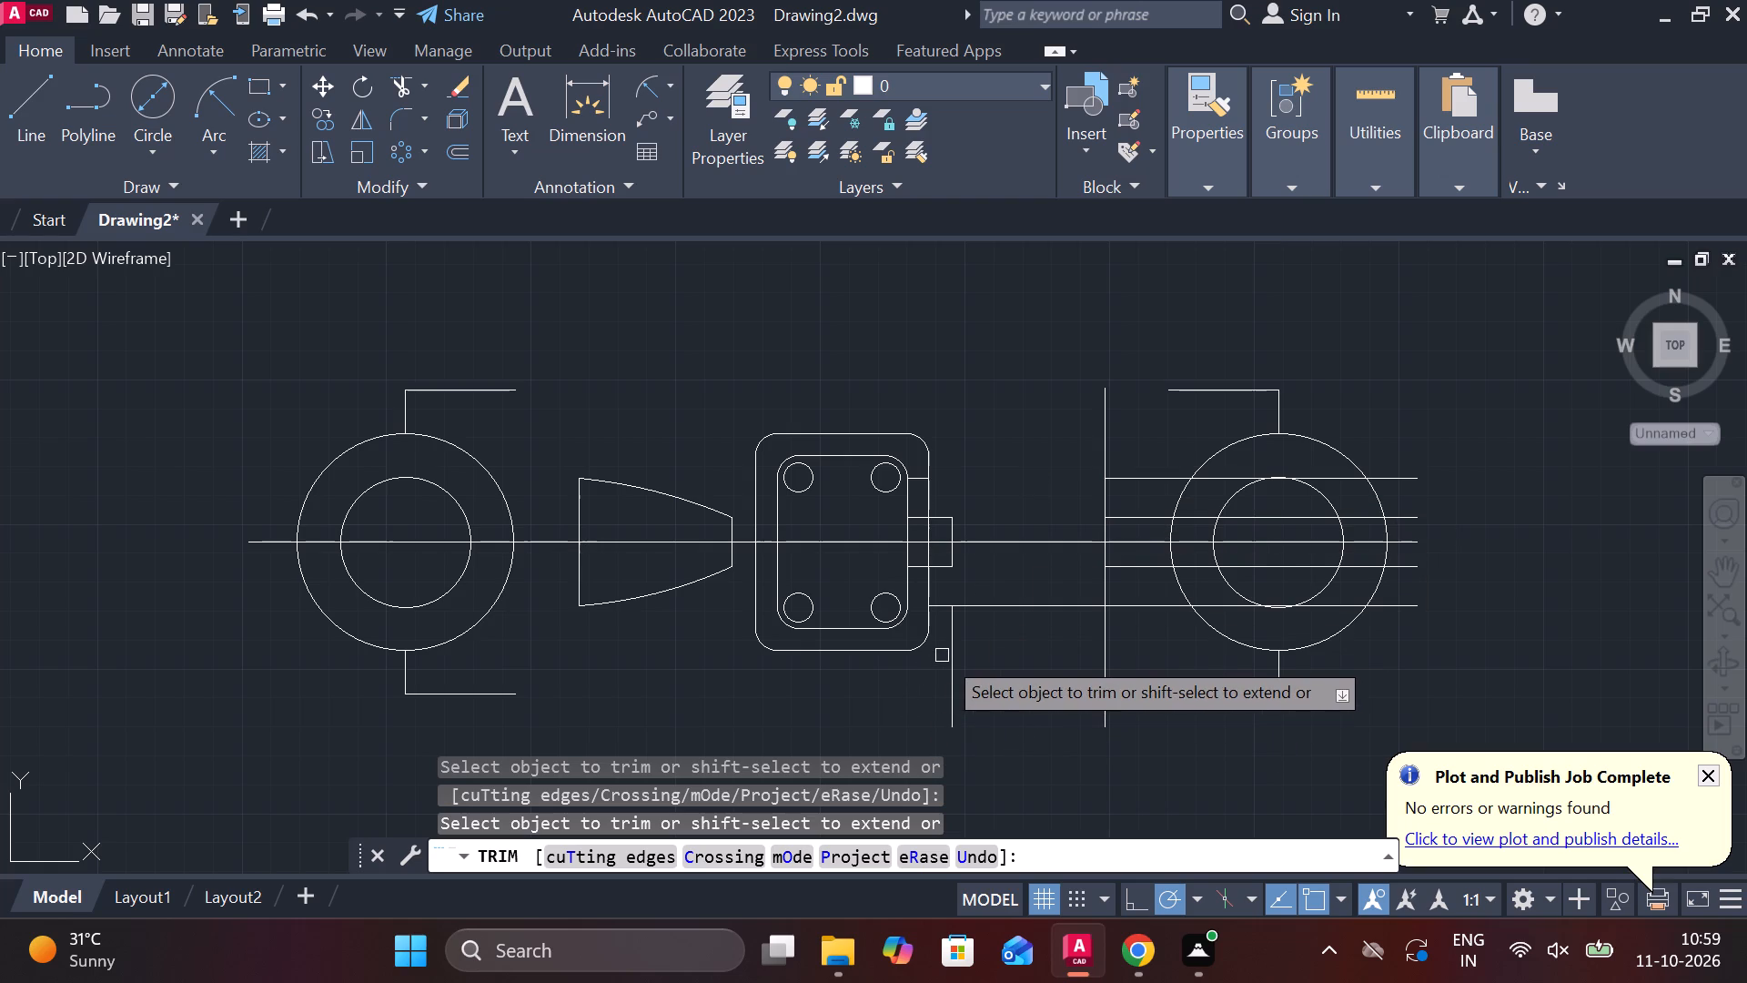
click(954, 656)
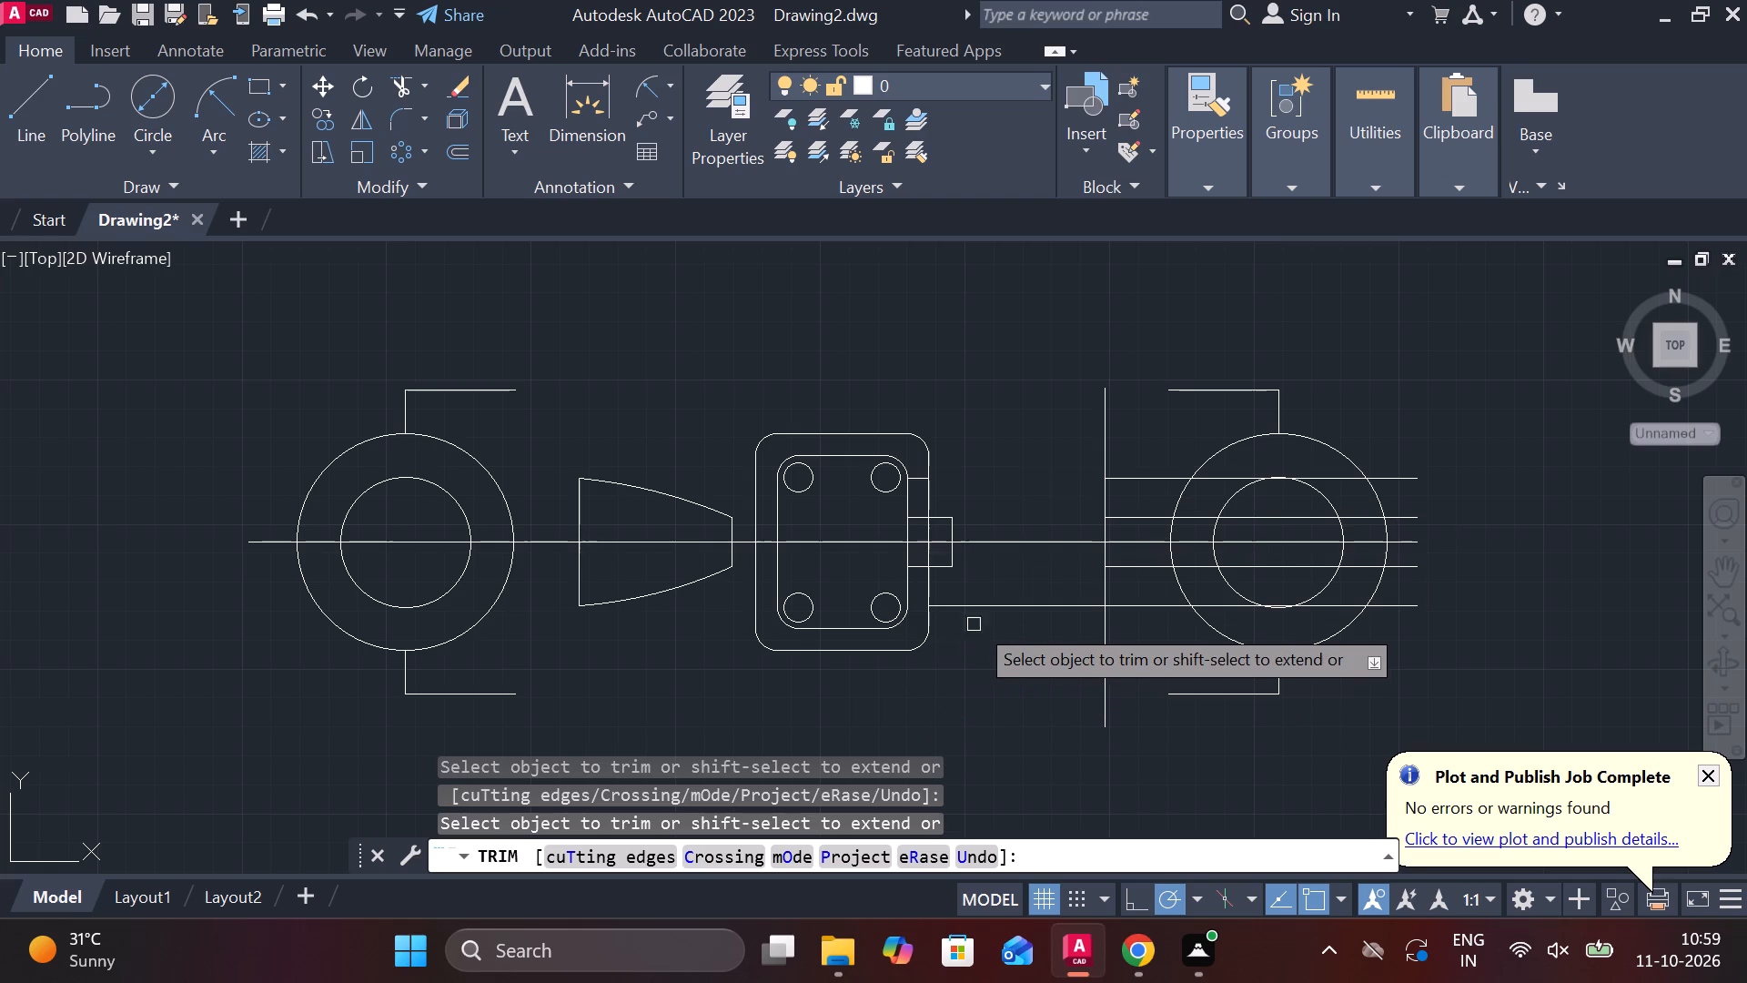
click(985, 603)
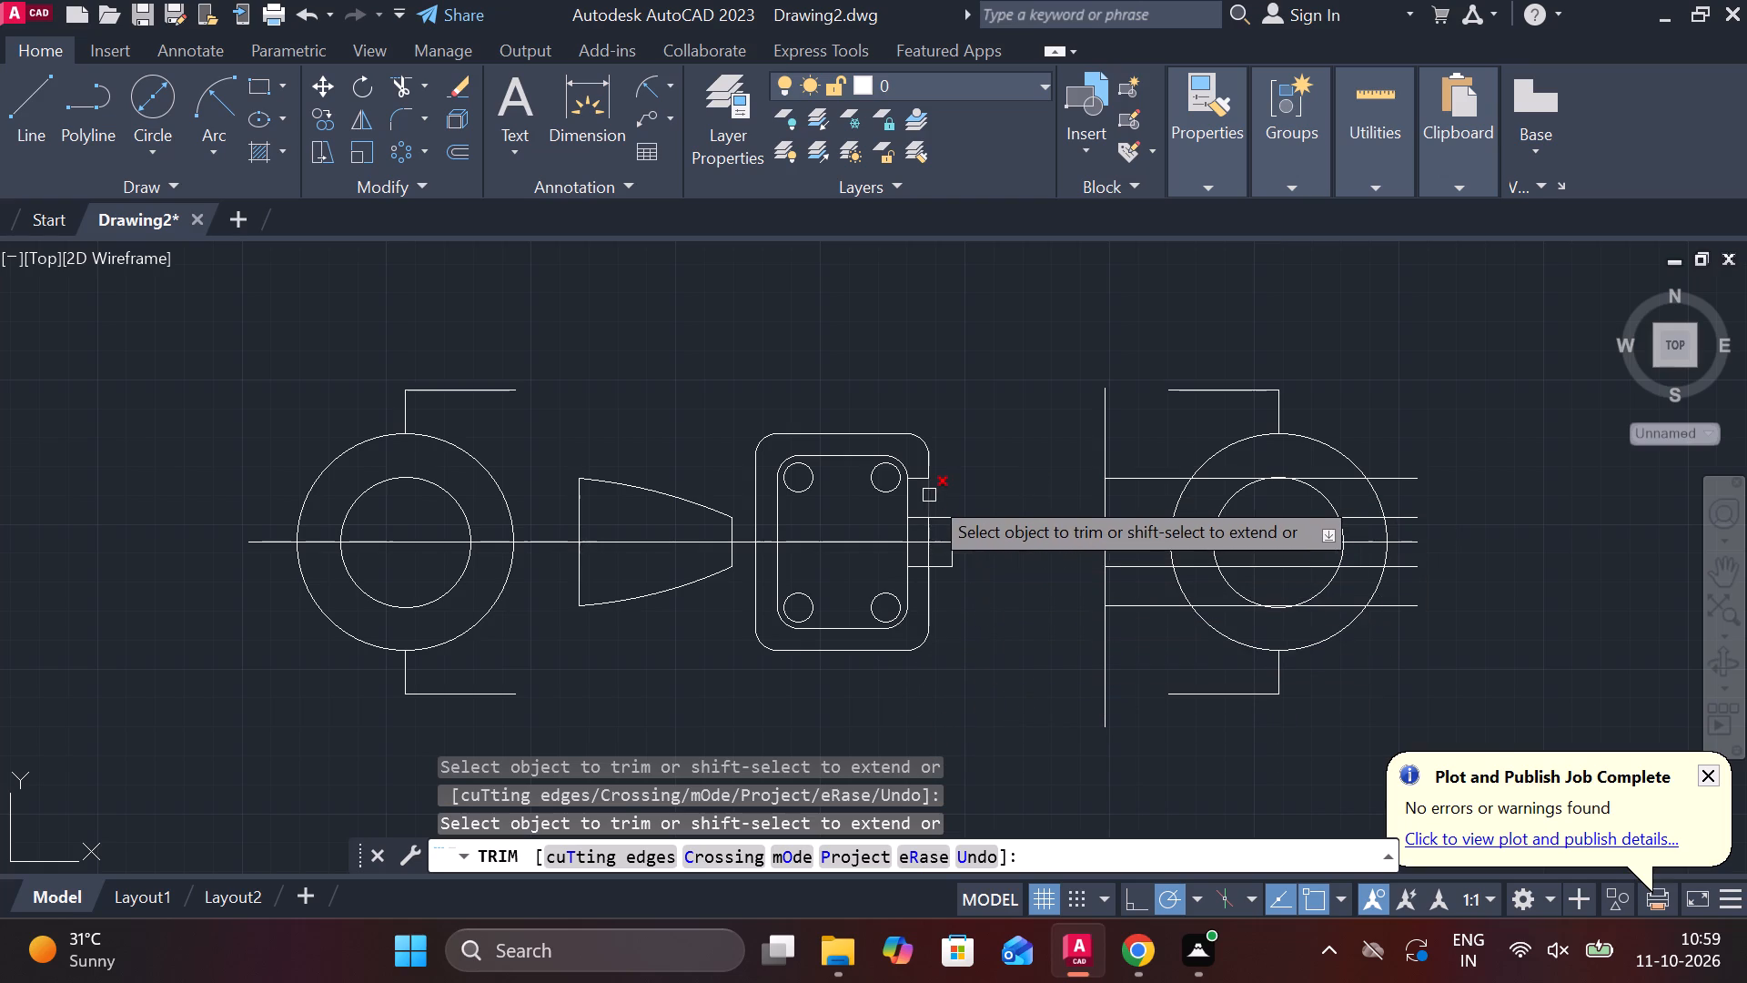
Trim the remaining offset-line pieces in the plate frame's right band and between the plate and the near right vertical.
scroll(929, 495, up, 2)
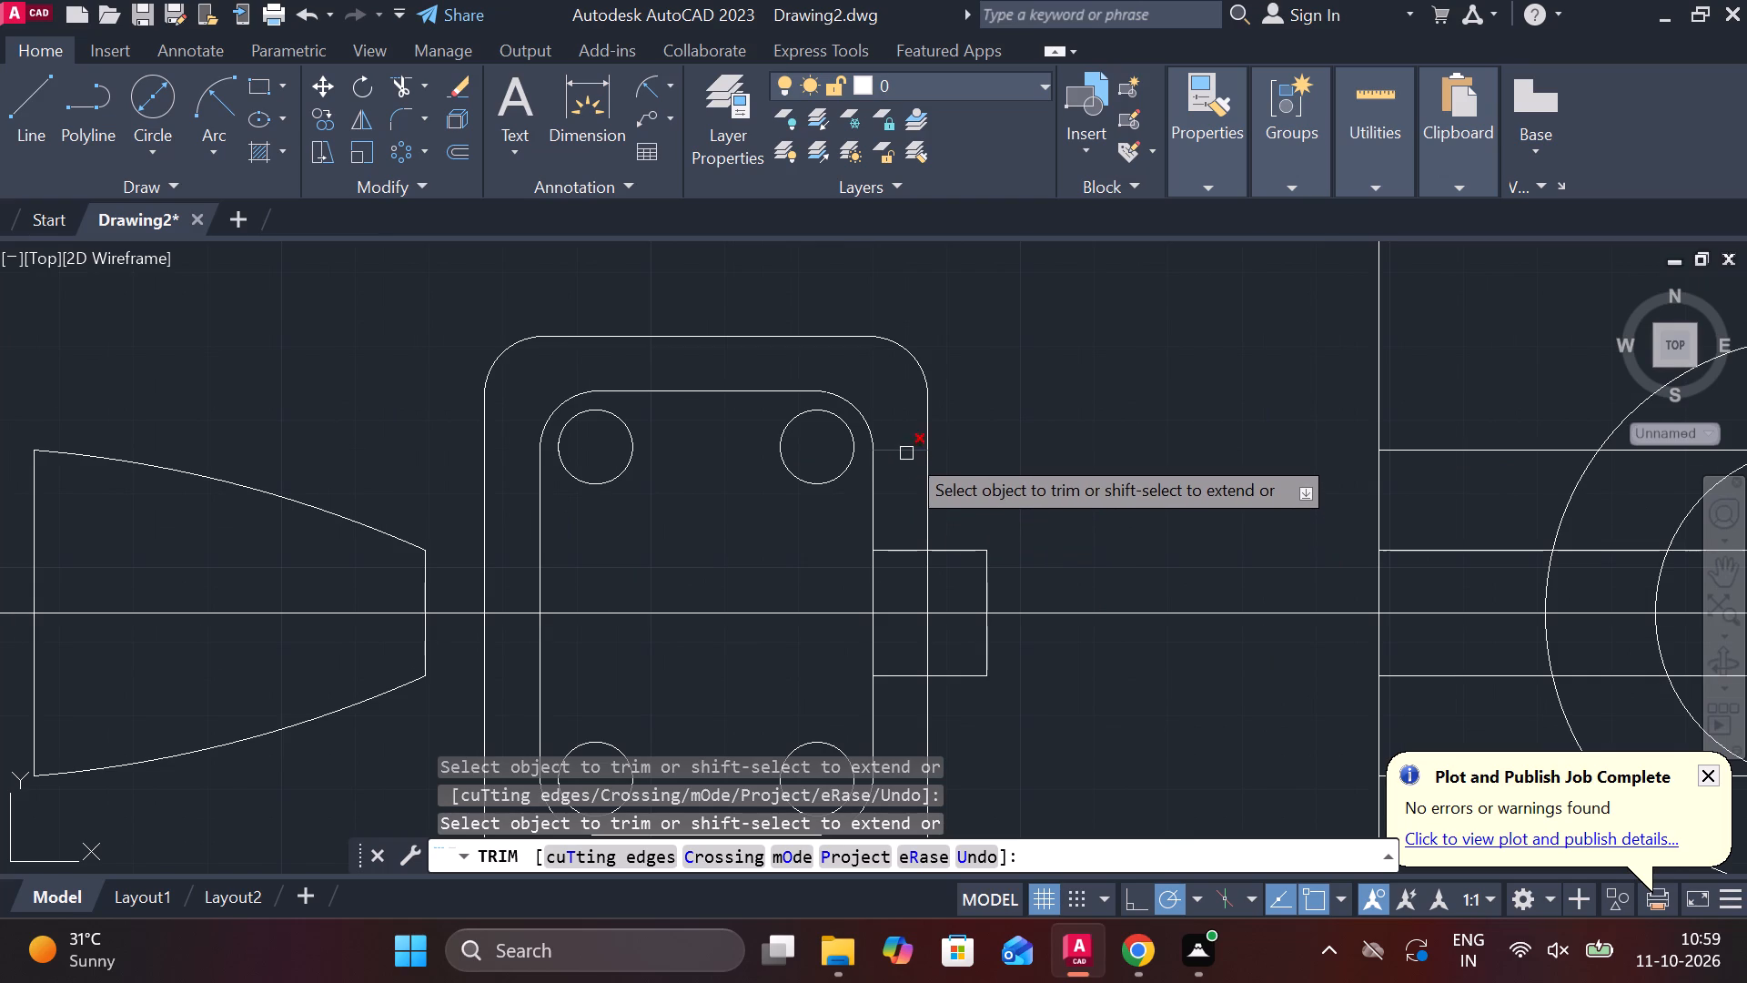
click(906, 453)
click(902, 550)
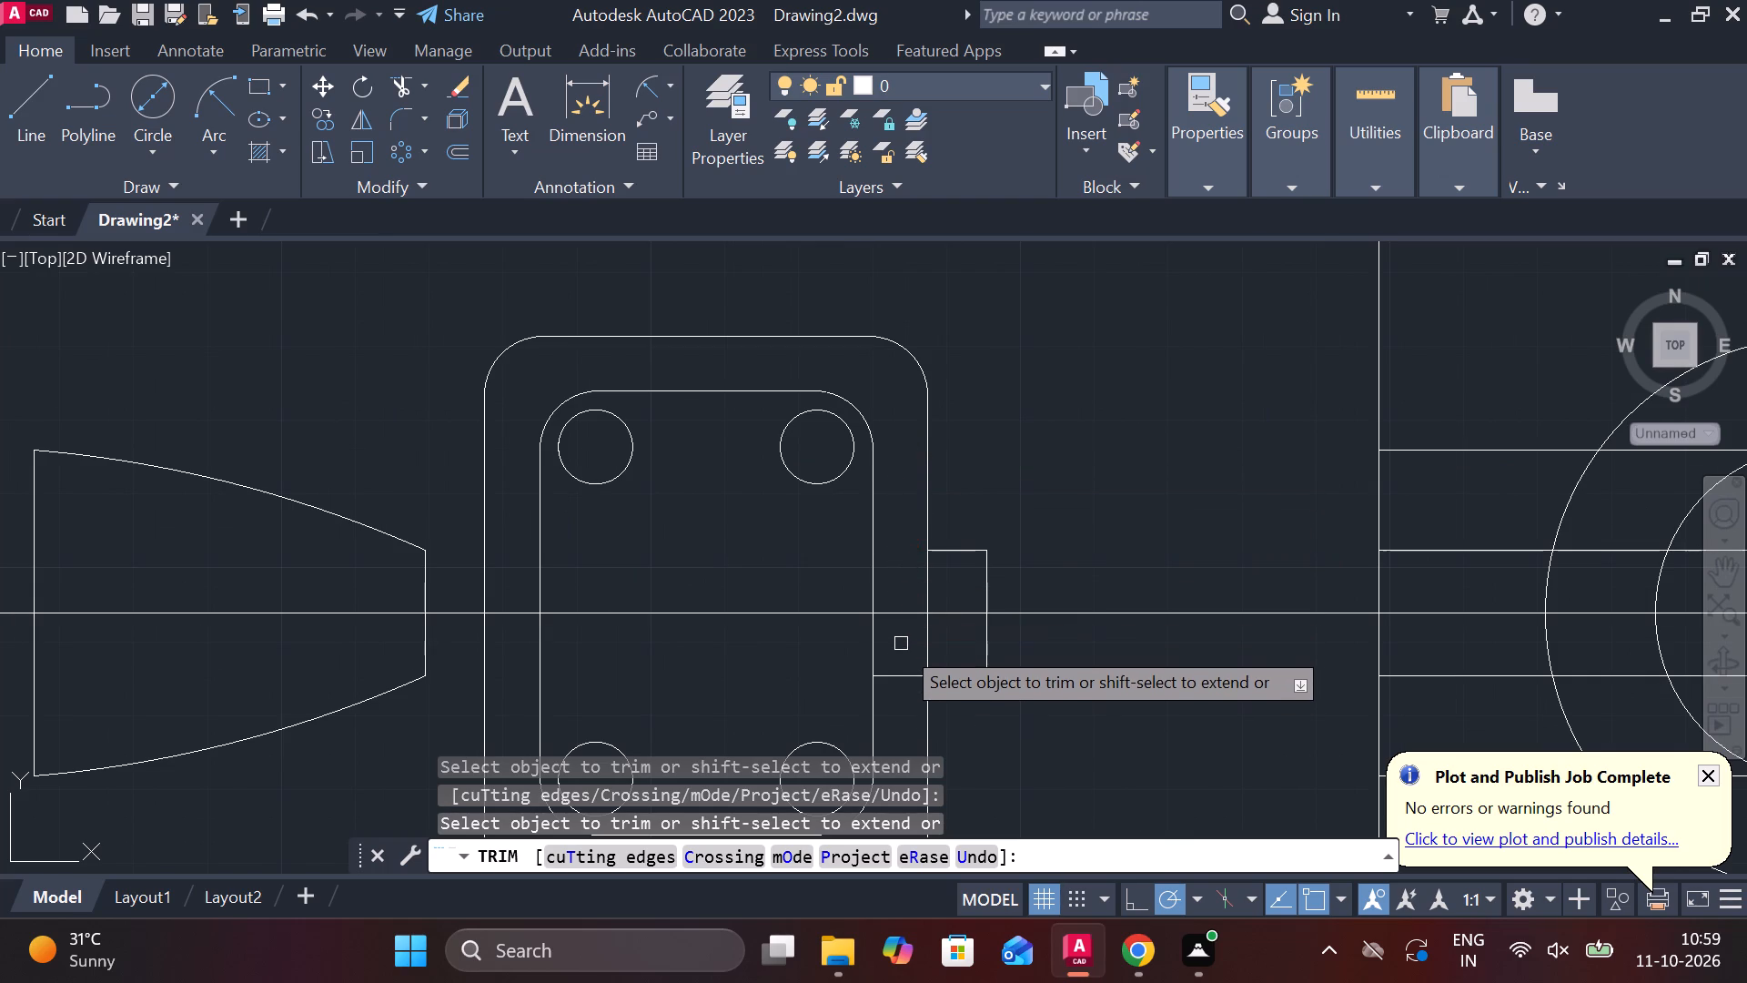
click(902, 677)
click(953, 676)
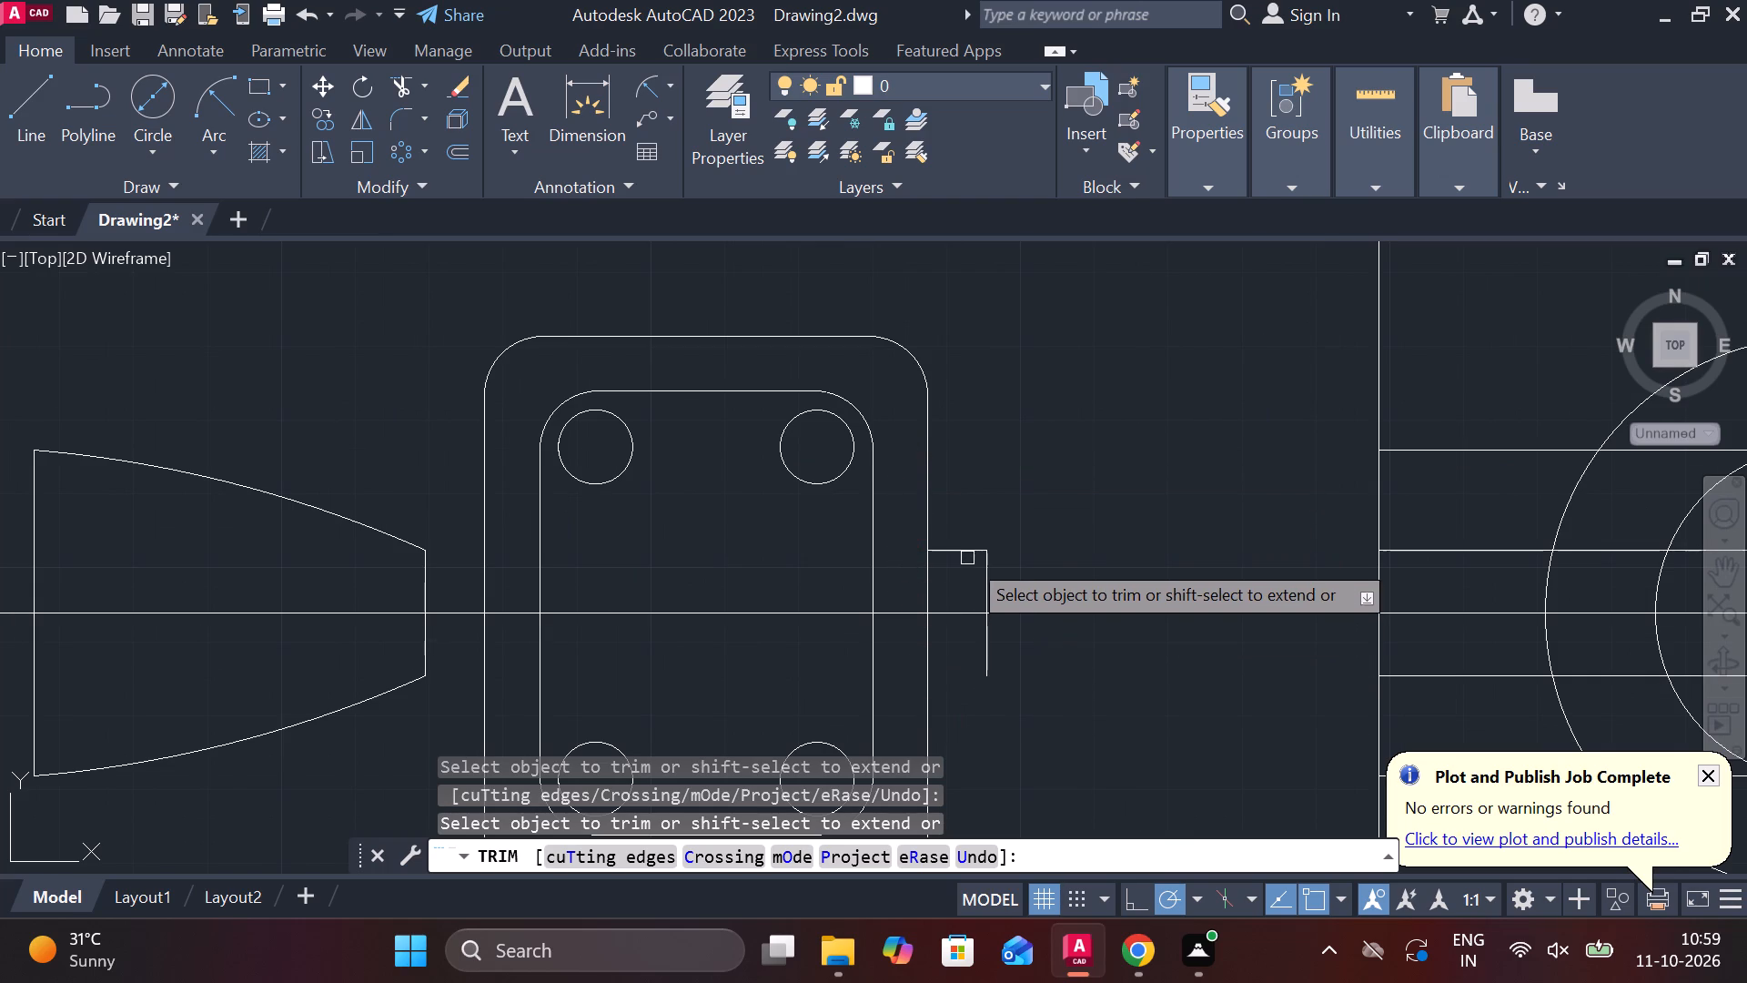
click(966, 552)
Trim the far right vertical above the upper and below the lower 22-offset lines.
scroll(1028, 479, down, 2)
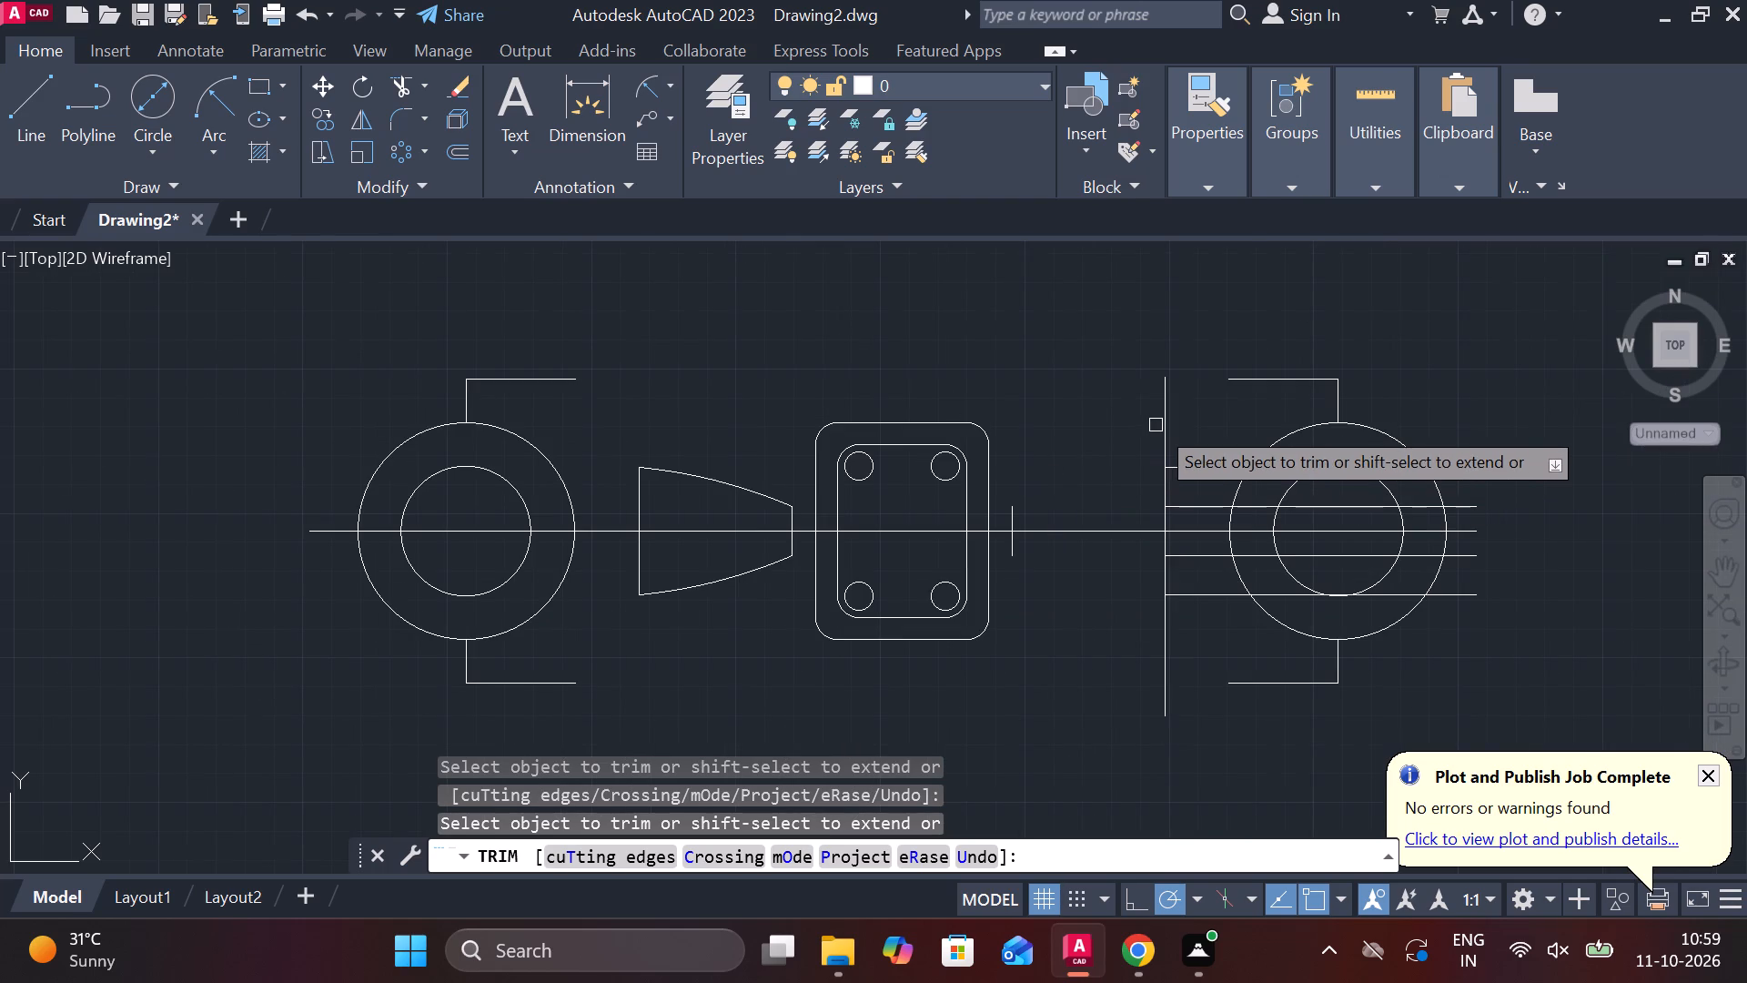
click(1162, 431)
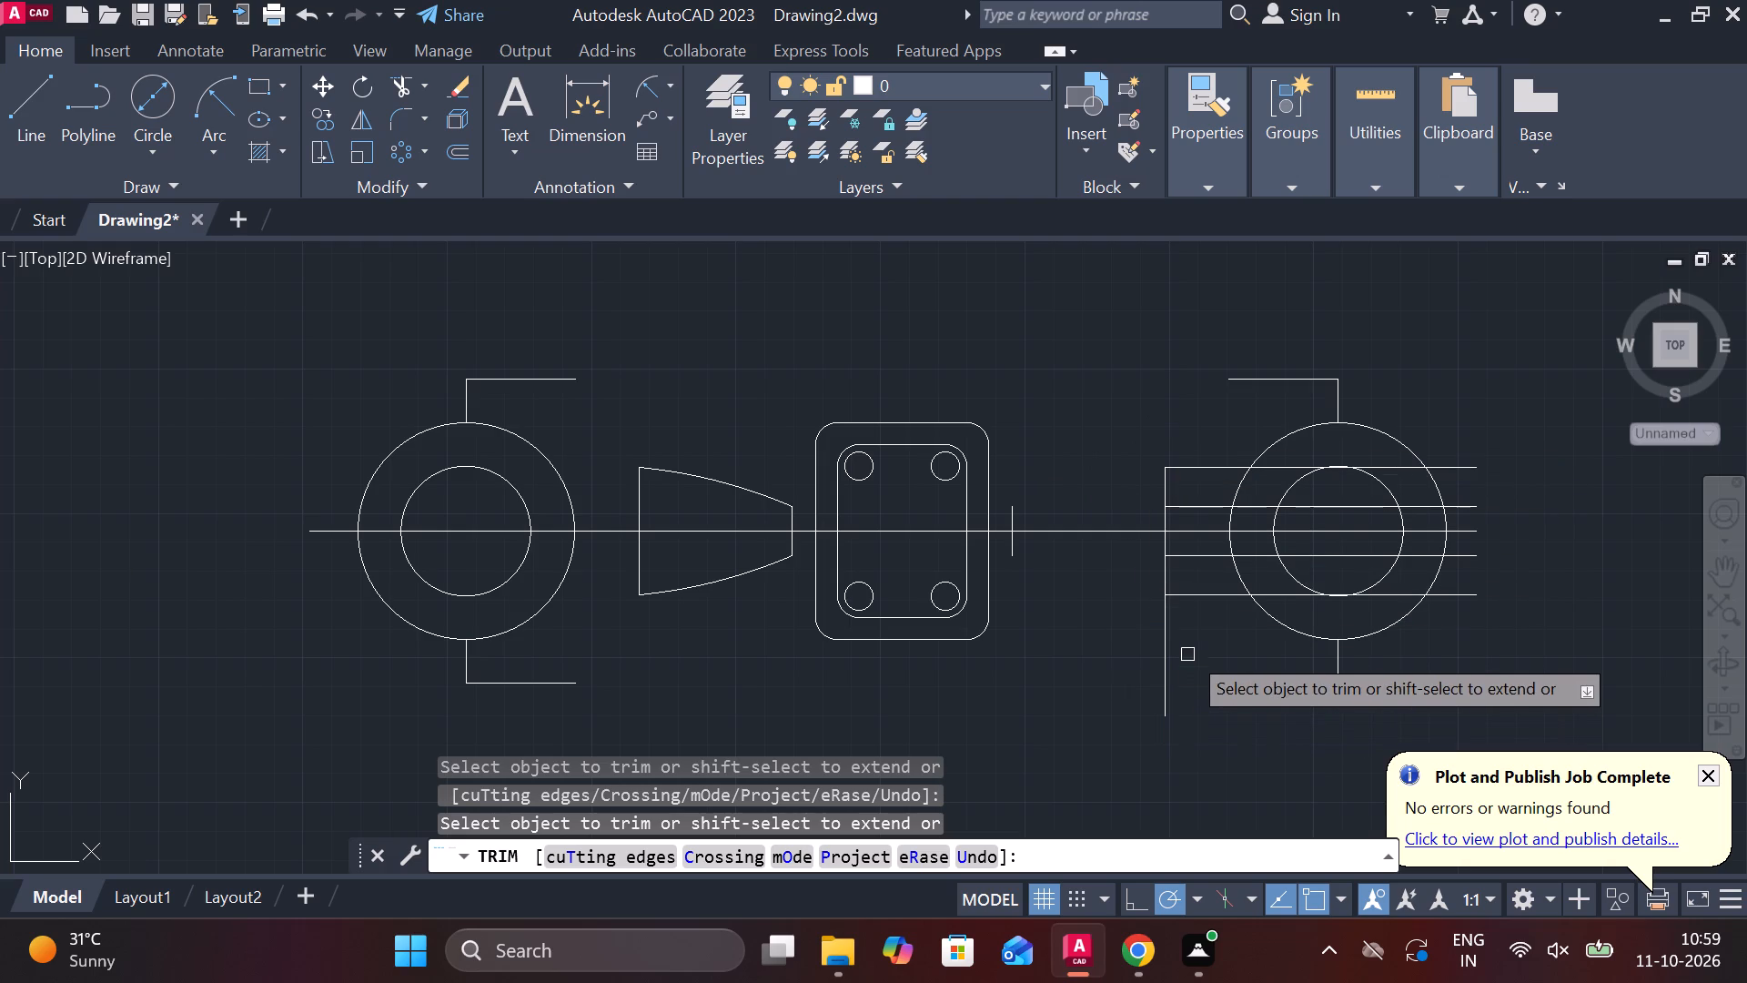
click(1167, 658)
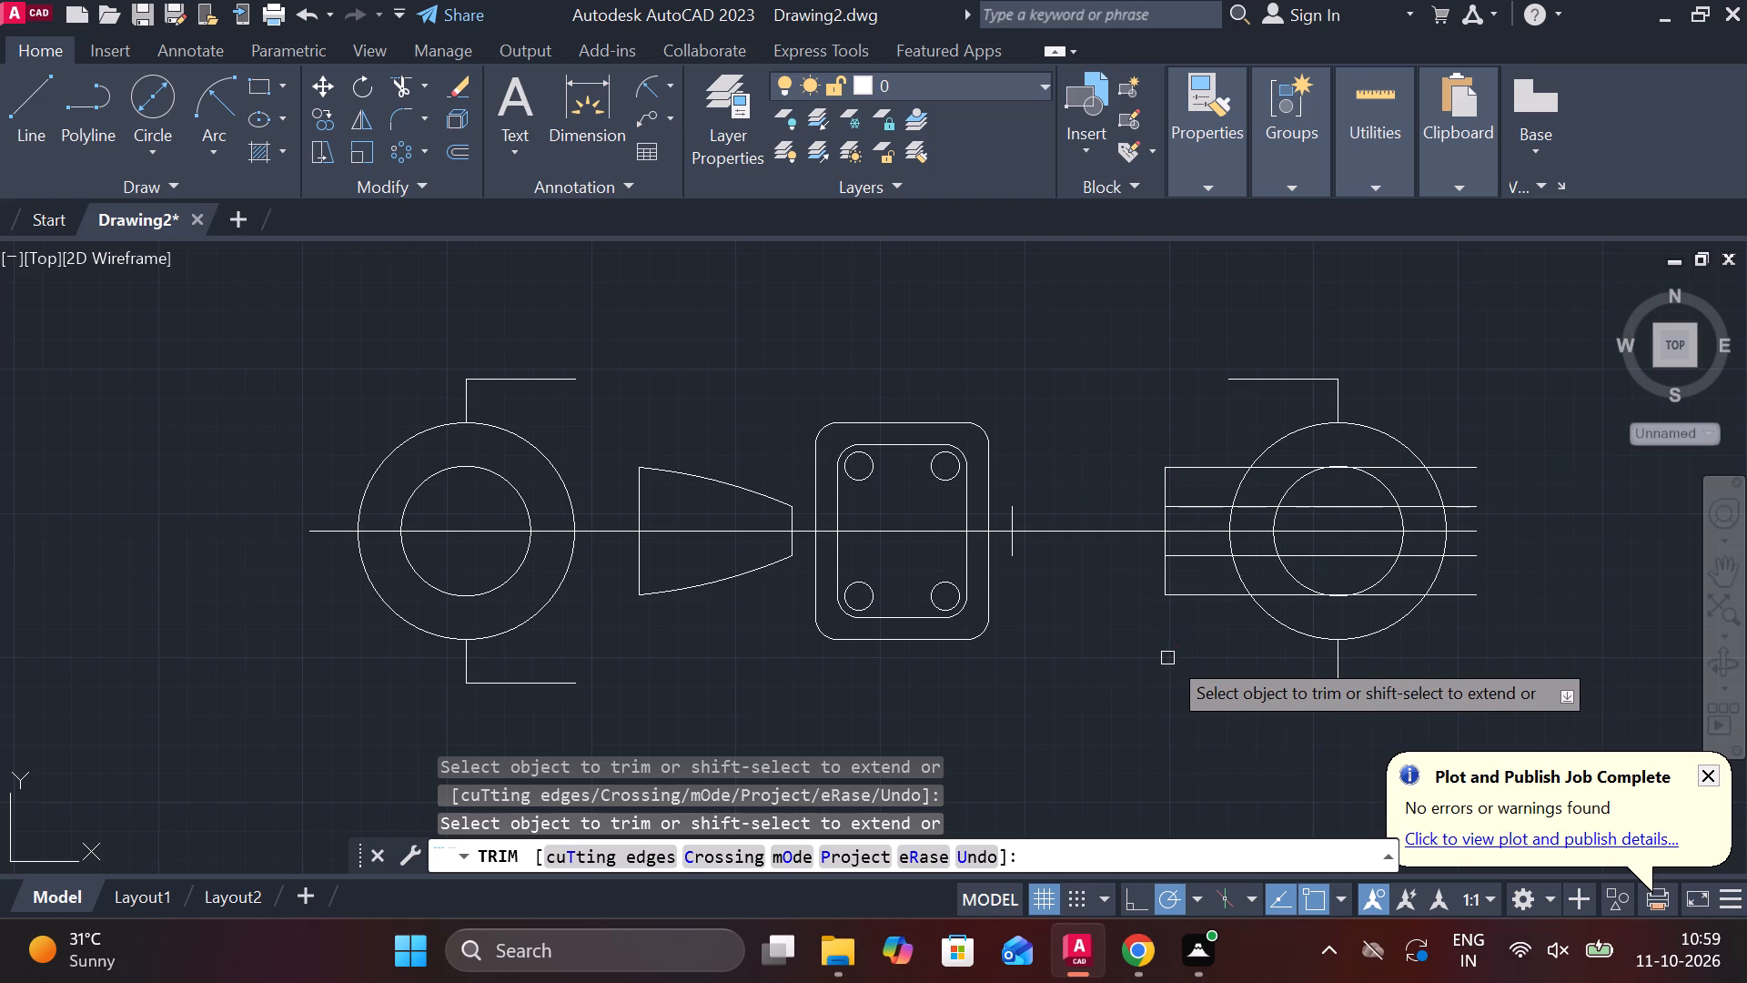
Trim the four offset lines between the far right vertical and the right outer circle.
click(1201, 594)
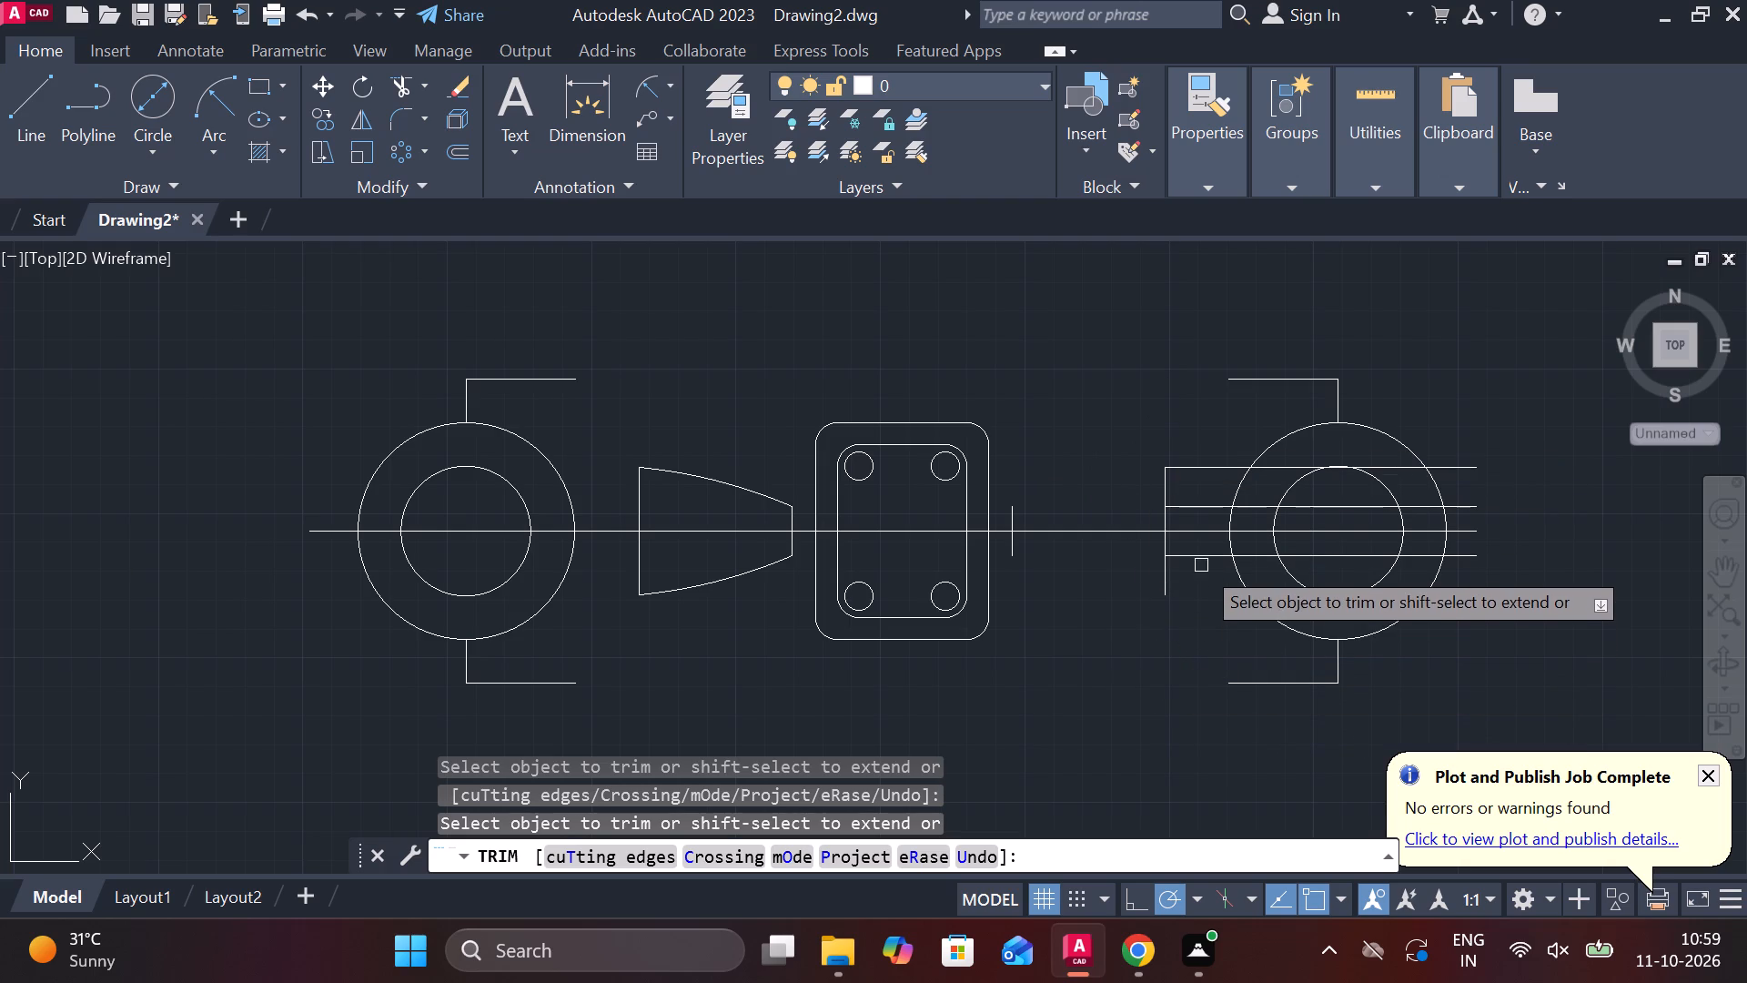
click(1201, 565)
click(1198, 544)
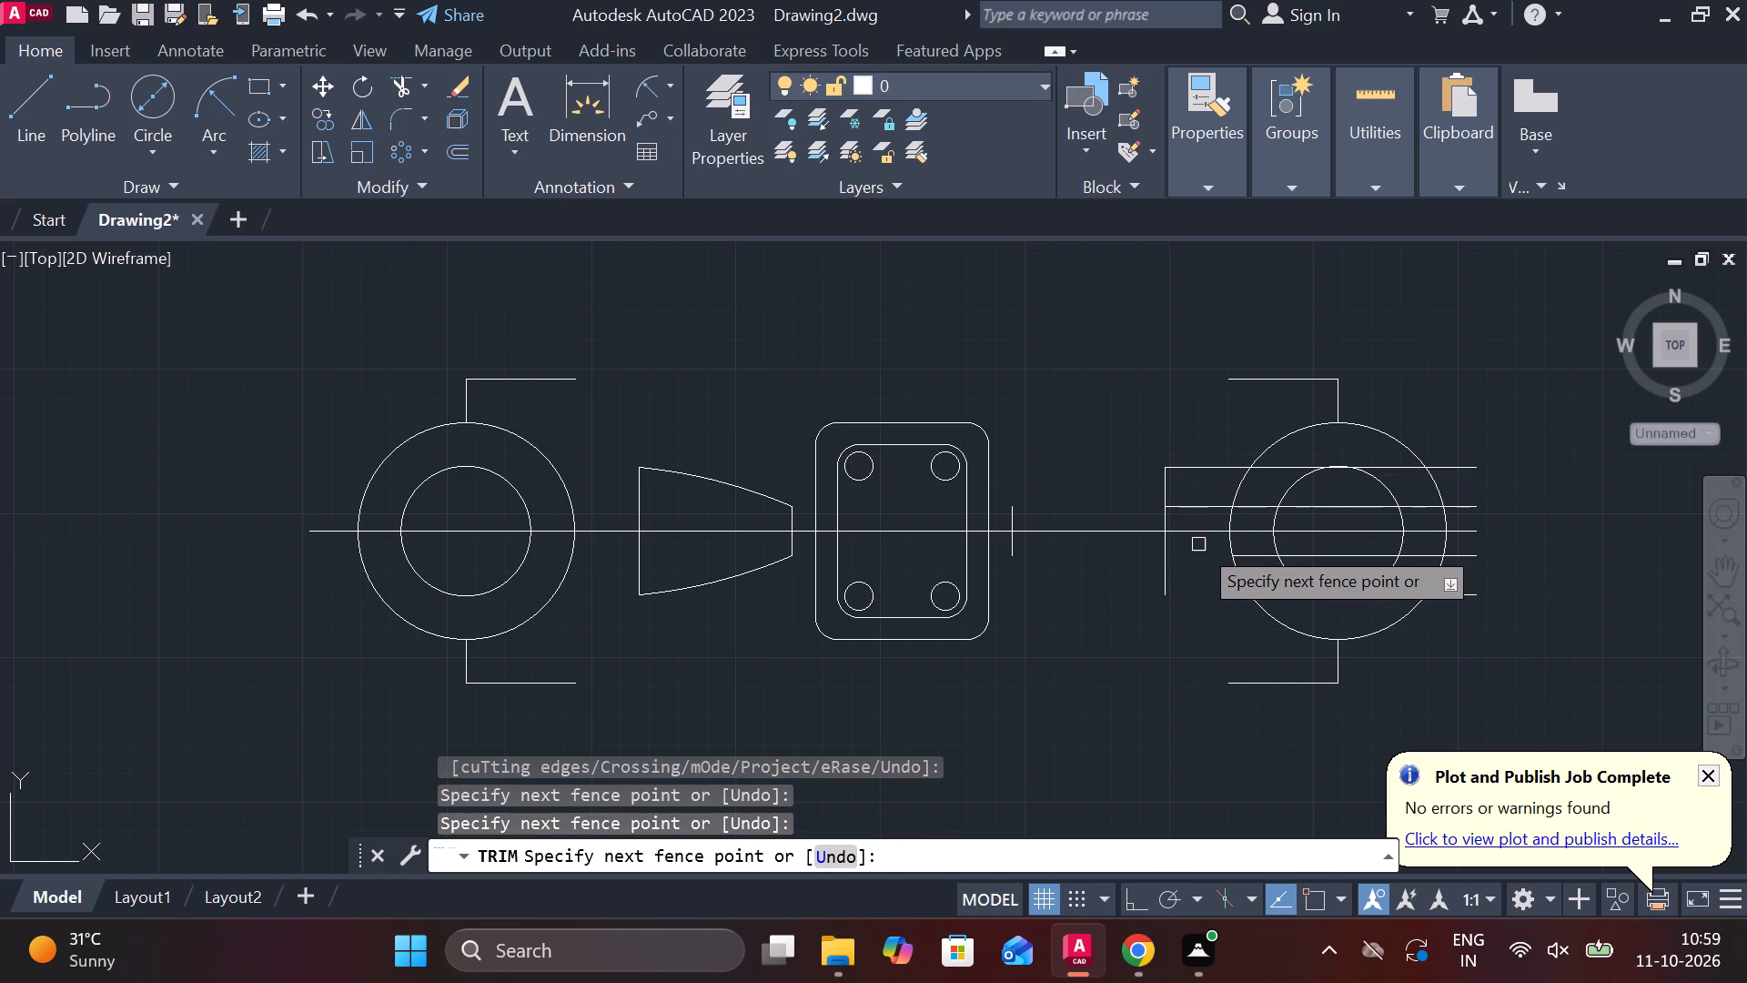
click(1203, 507)
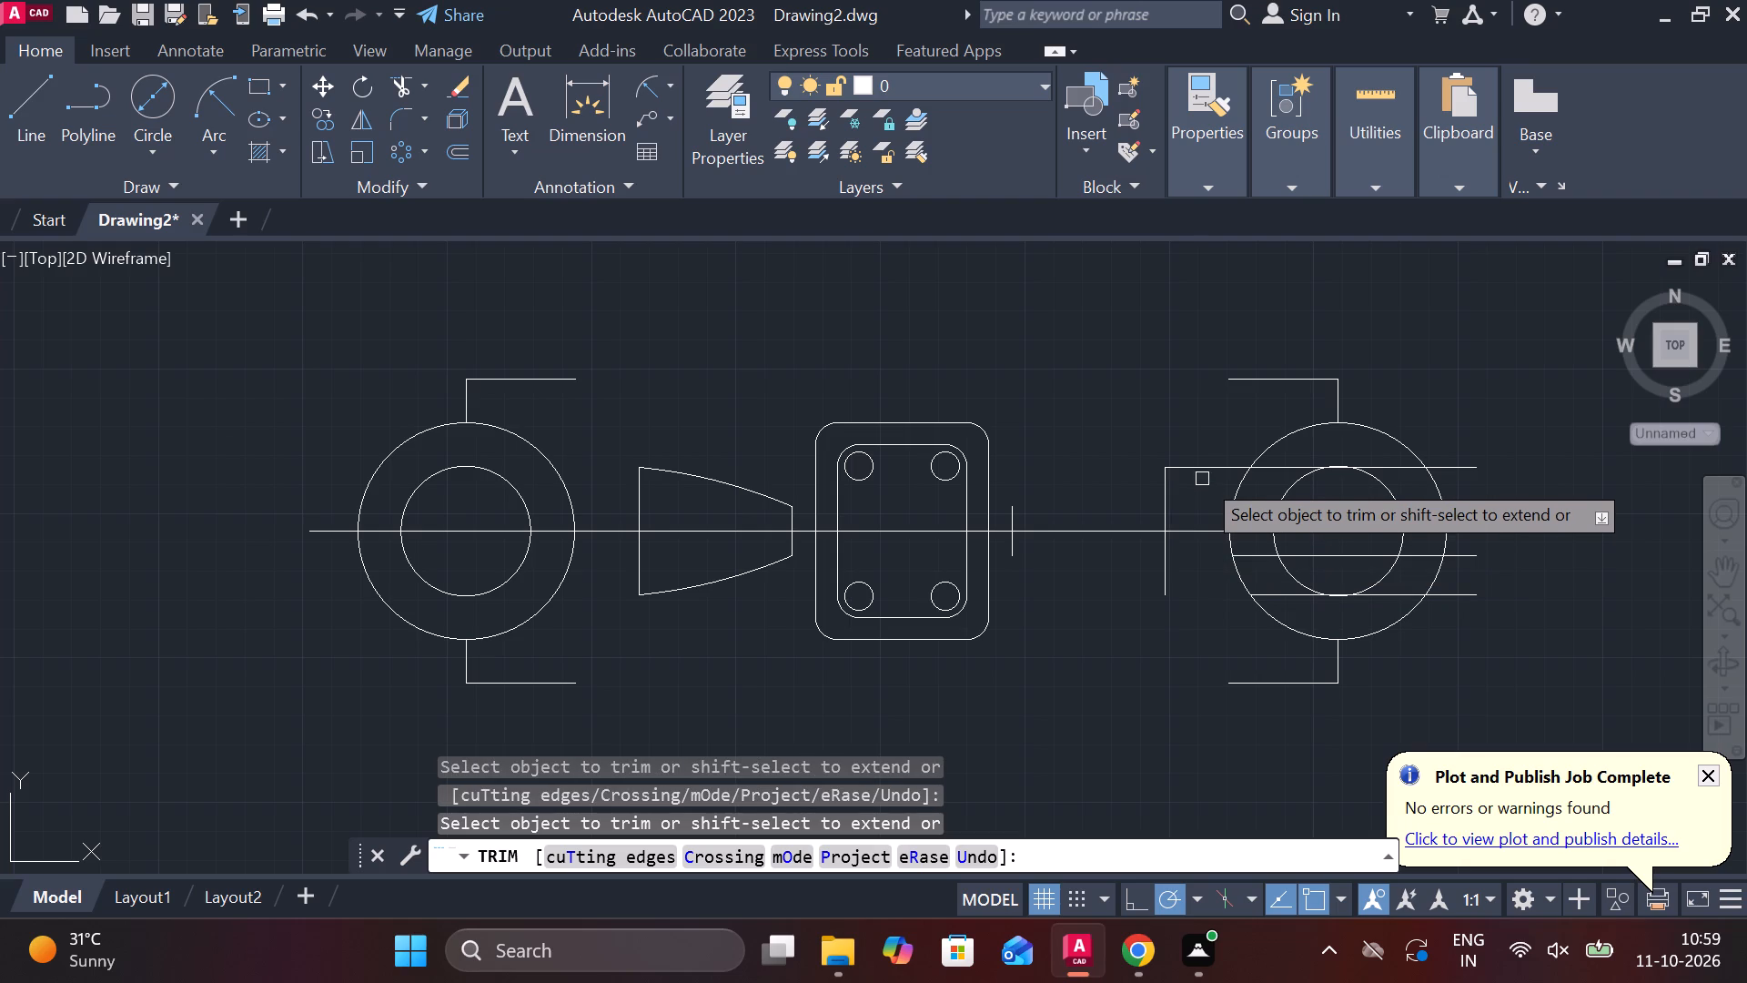
click(1202, 471)
Trim the four offset lines and the centreline where they extend past the right outer circle's far side.
scroll(1202, 471, down, 1)
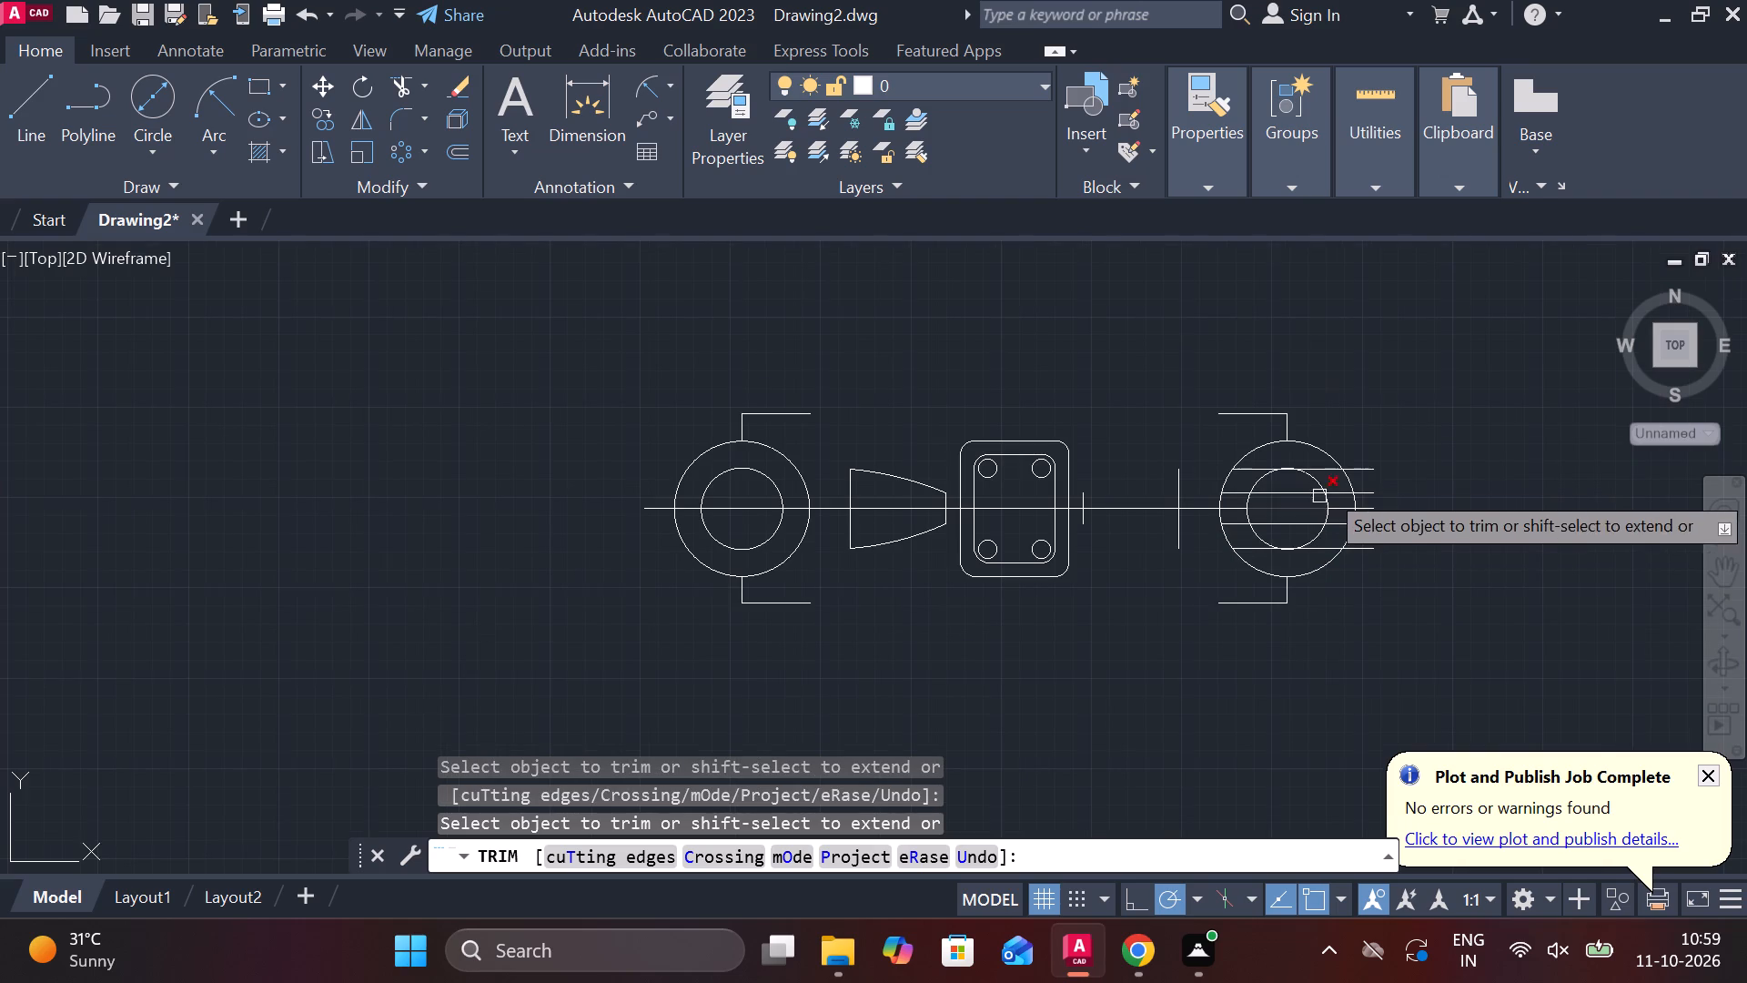
scroll(1441, 486, up, 2)
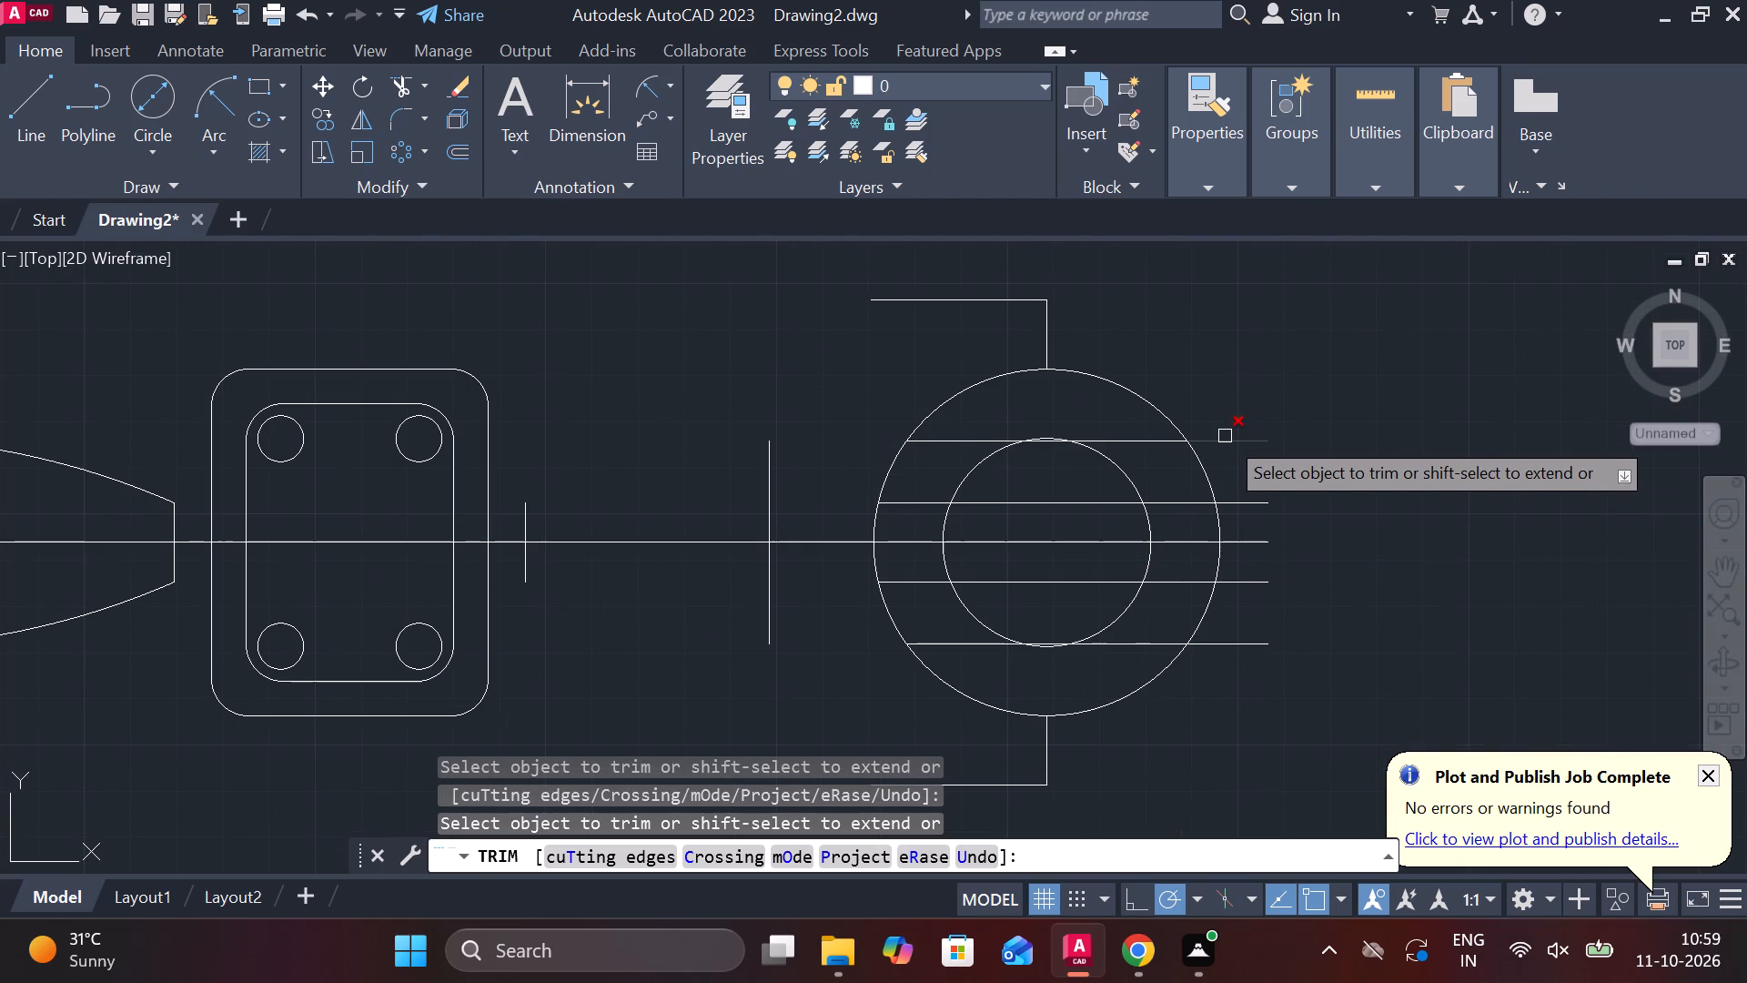
click(1225, 436)
click(1252, 502)
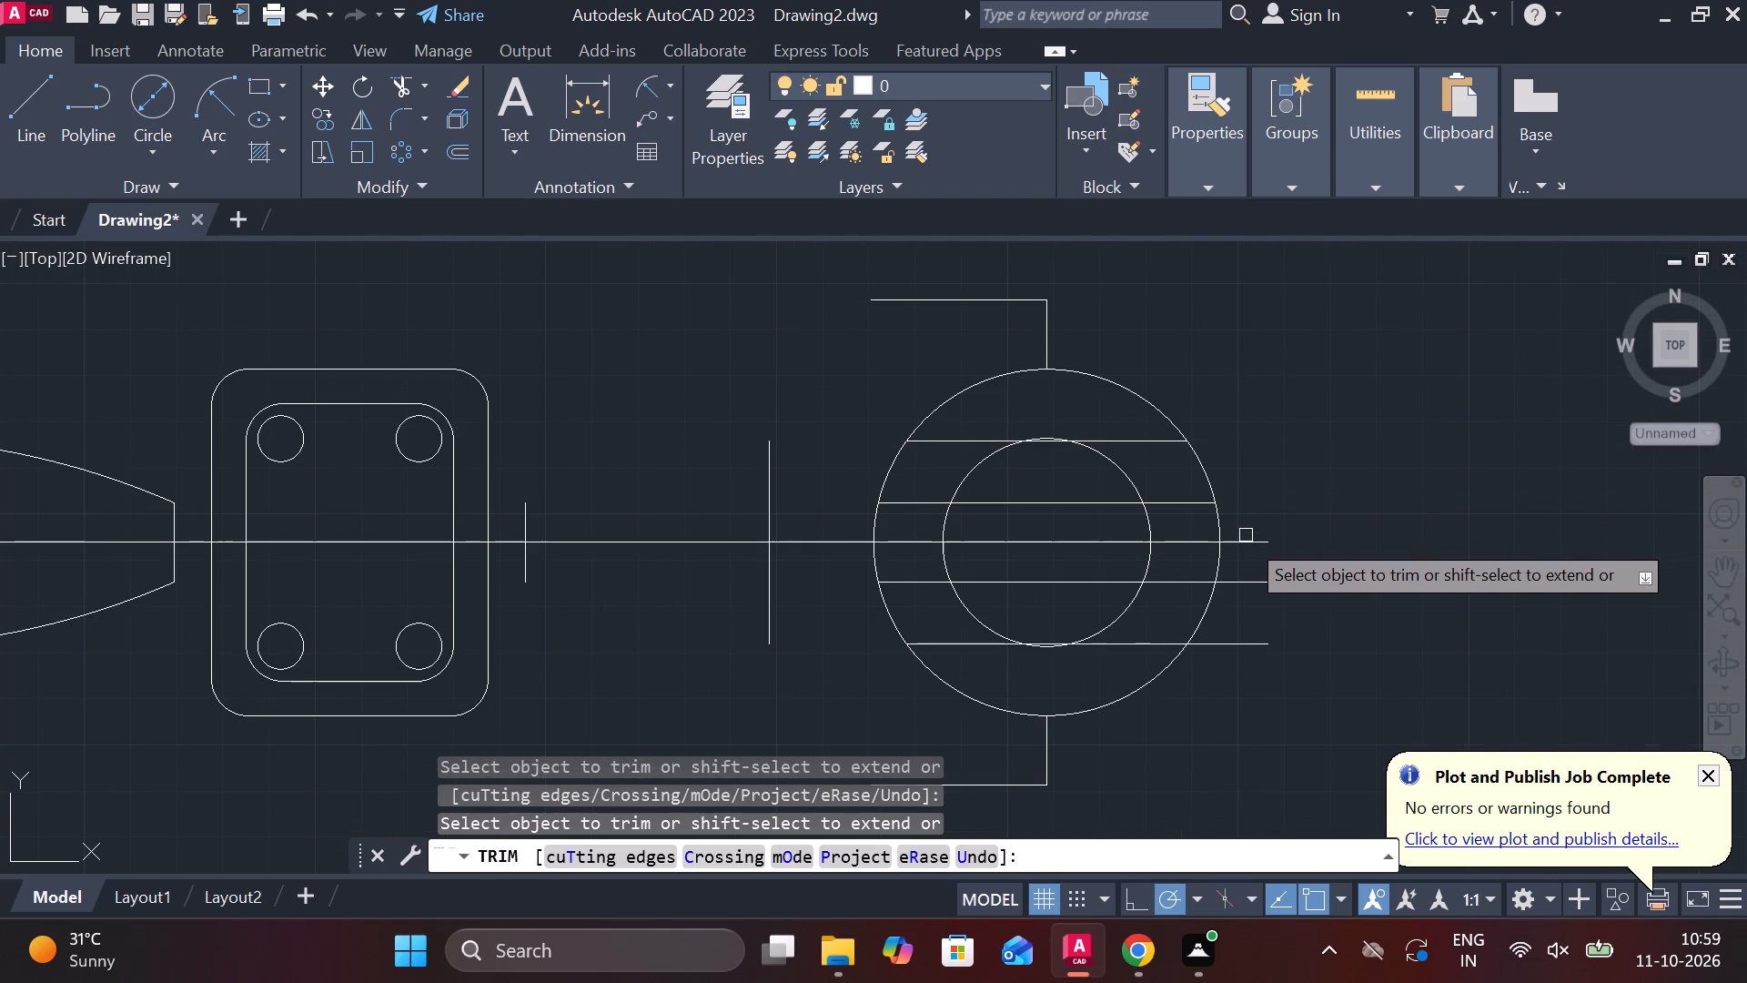
click(1246, 545)
click(1246, 590)
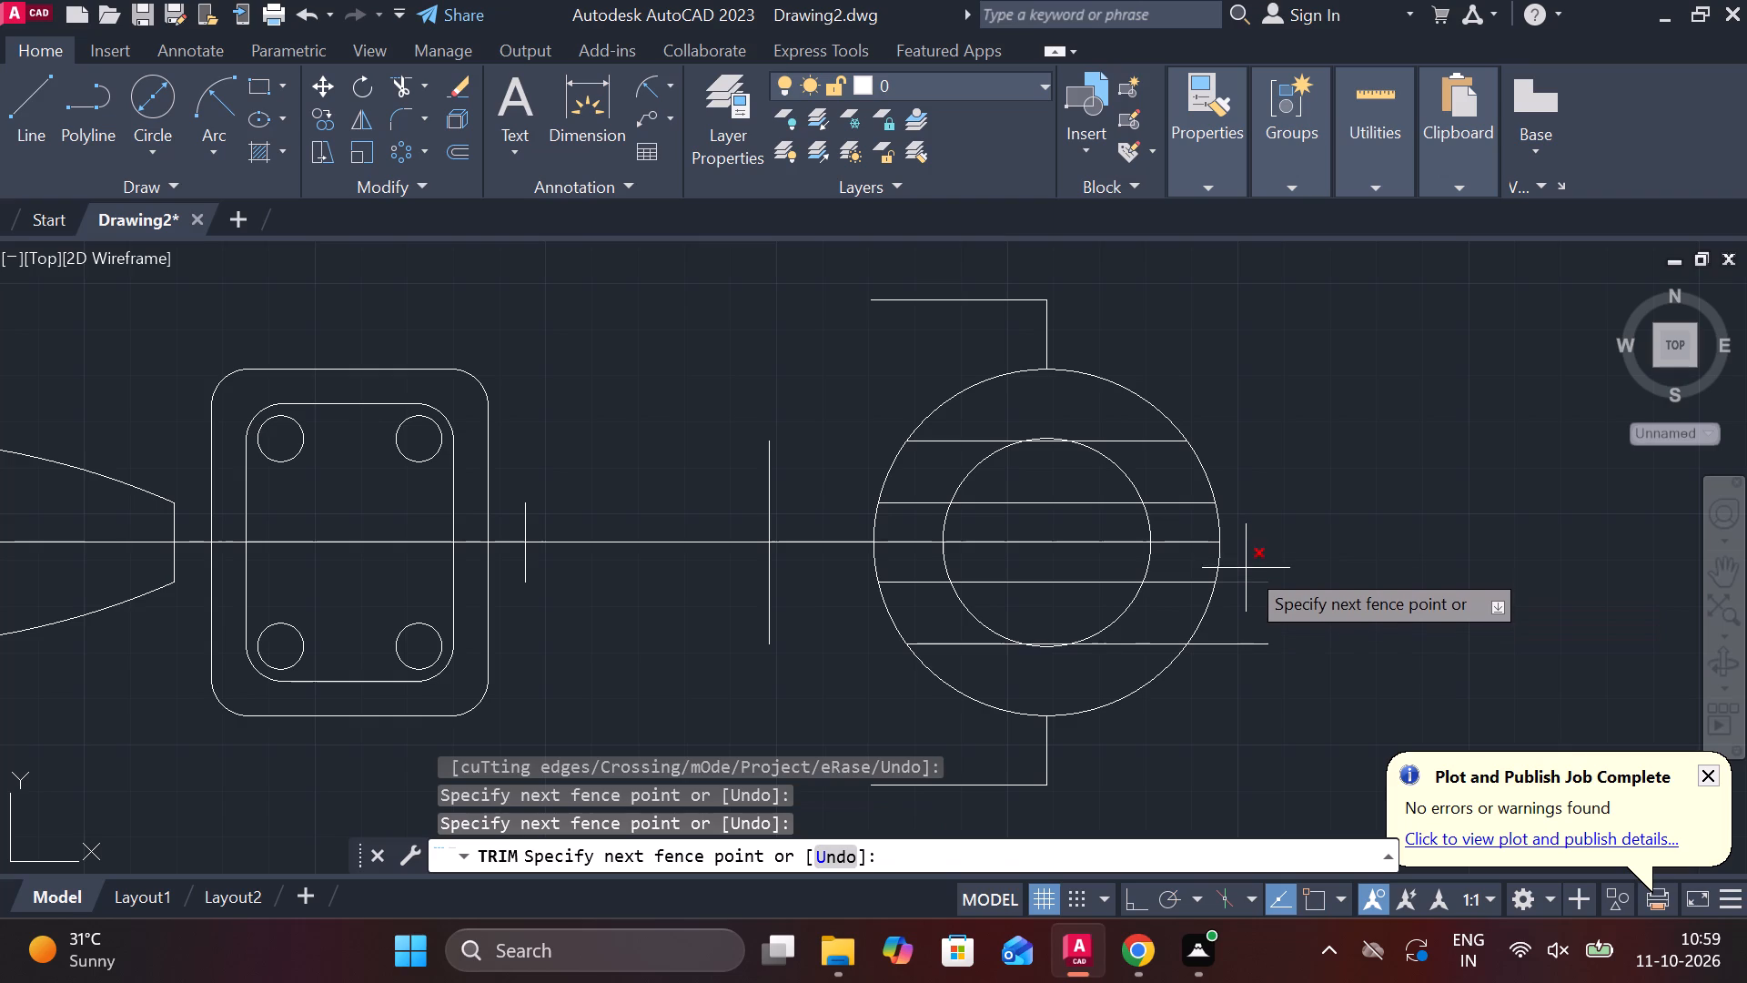
click(1246, 559)
drag(1243, 634, 1243, 675)
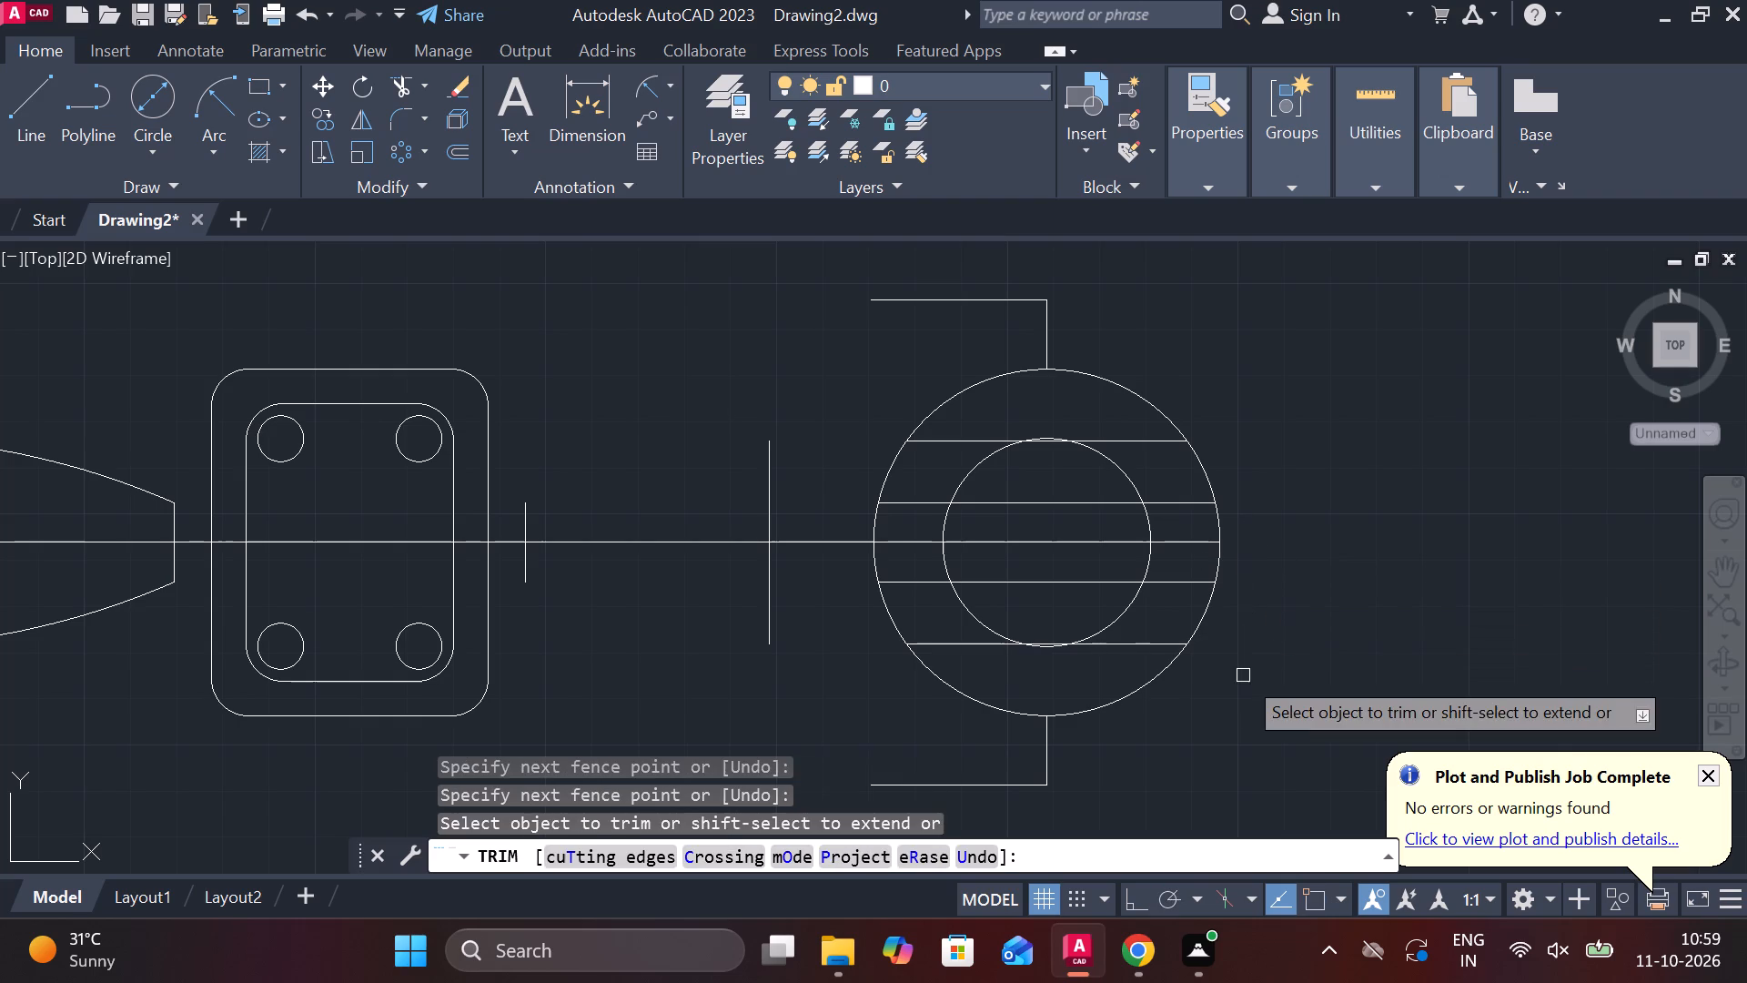
Trim the offset lines and centreline between the right inner and outer circles on both sides.
click(1143, 638)
drag(1143, 638, 1182, 546)
drag(1182, 546, 1131, 429)
drag(1184, 556, 1164, 492)
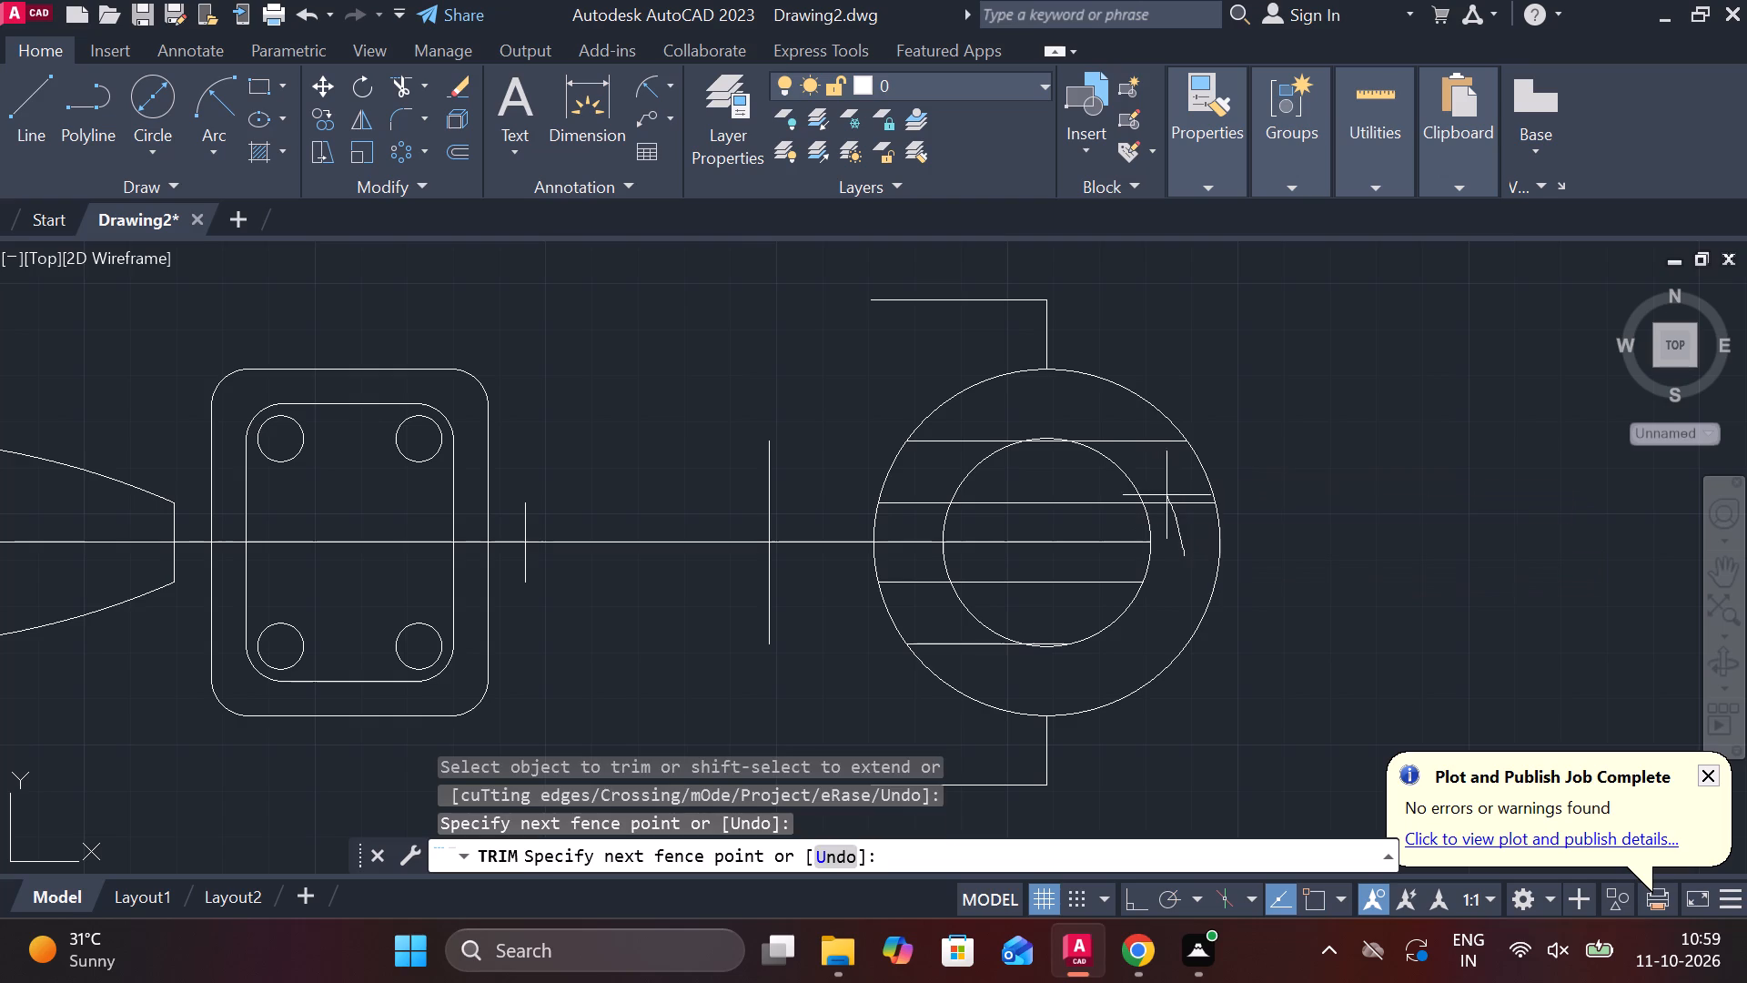
drag(1164, 492, 1157, 476)
drag(1156, 472, 1154, 454)
drag(1153, 453, 1139, 429)
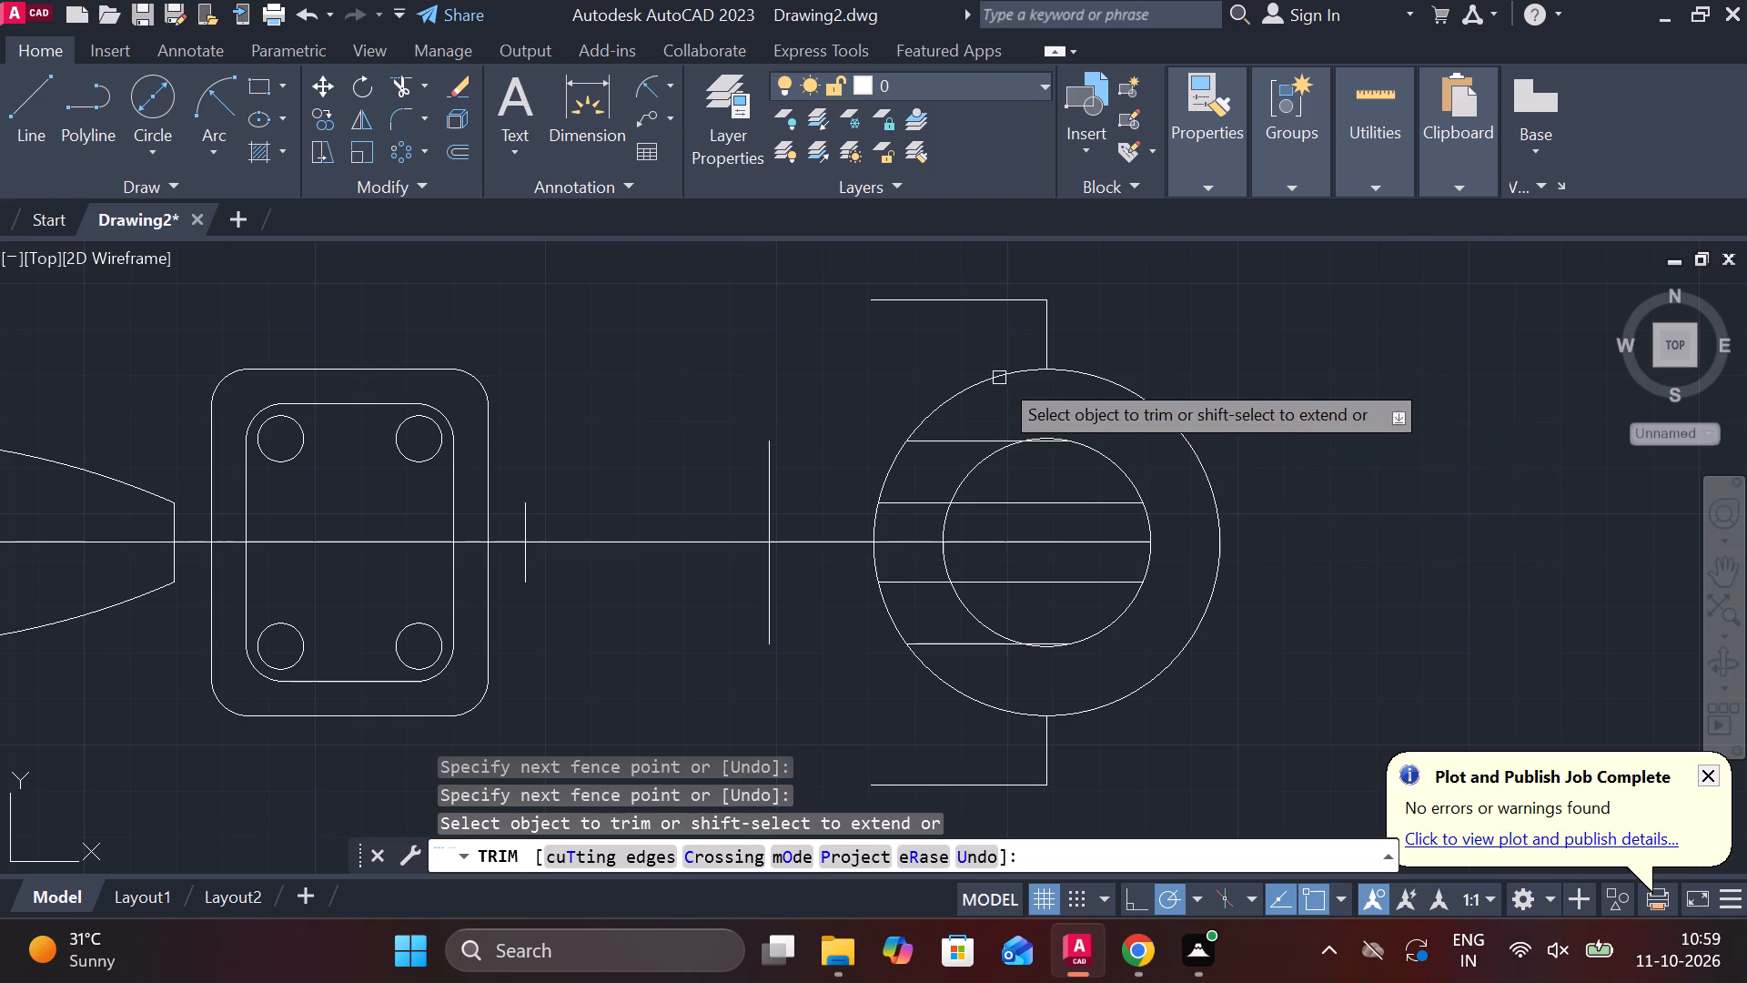
drag(987, 422, 919, 529)
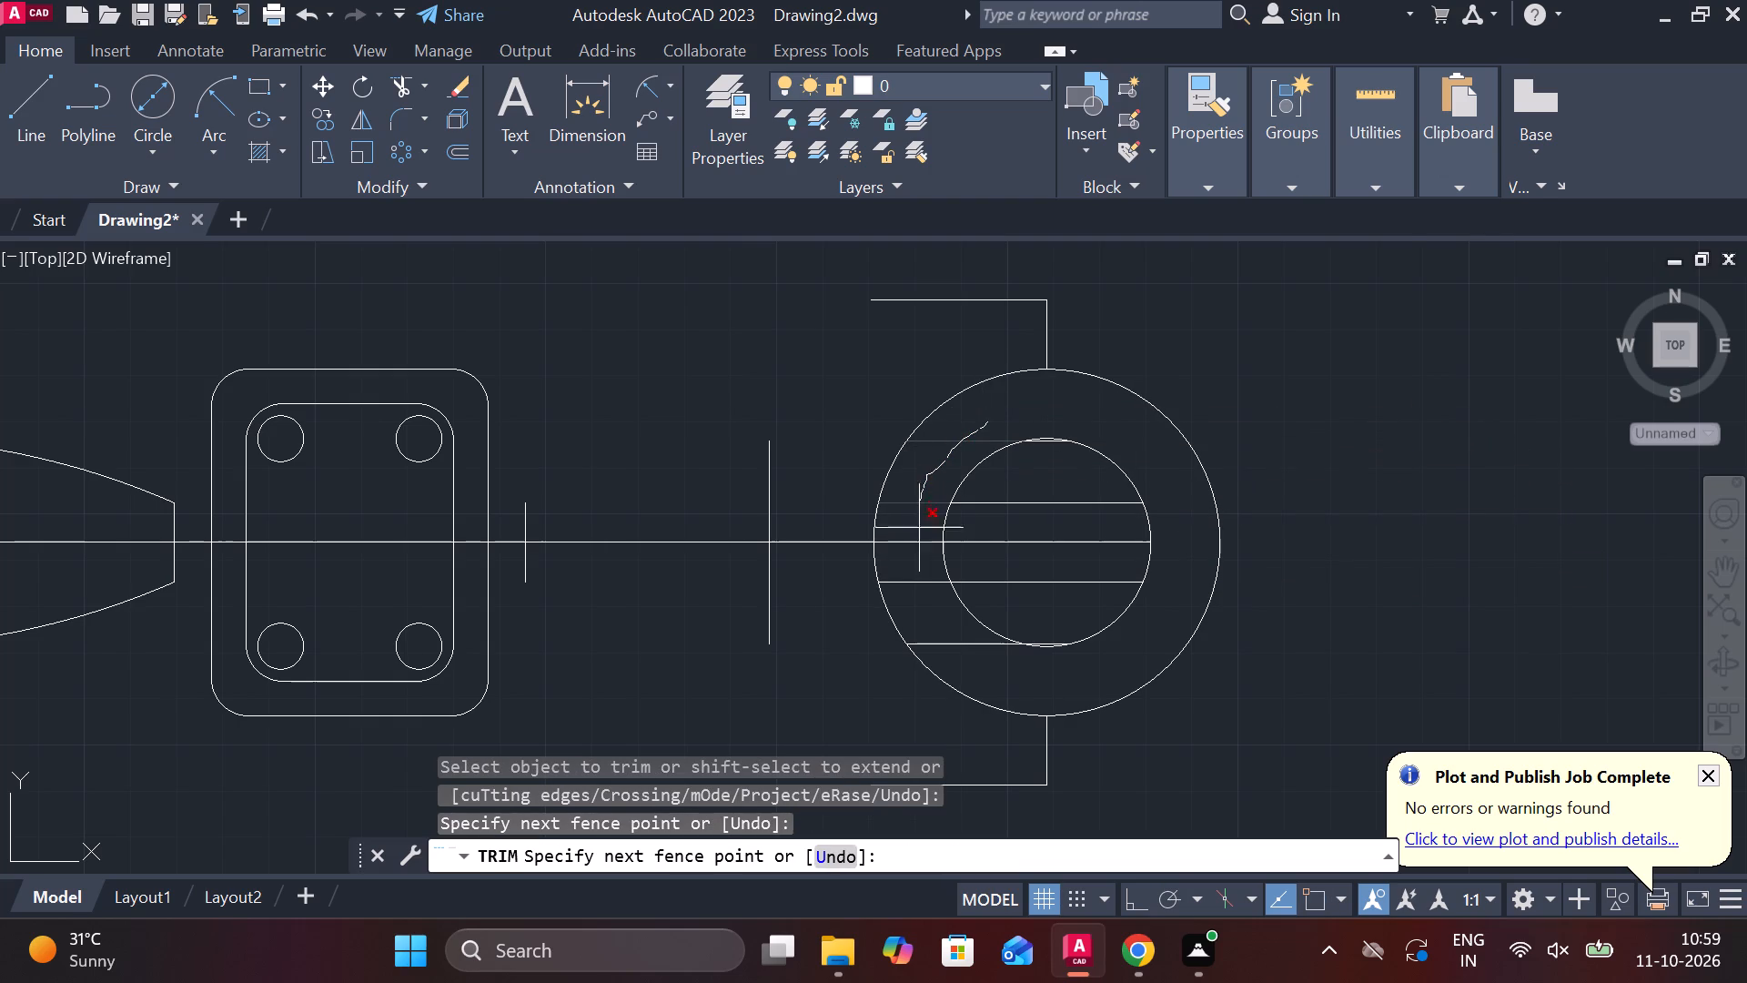
drag(919, 529, 935, 662)
Trim all lines inside the right inner circle, including the short leftovers at its top and bottom.
drag(1028, 481, 1034, 594)
scroll(1066, 495, up, 2)
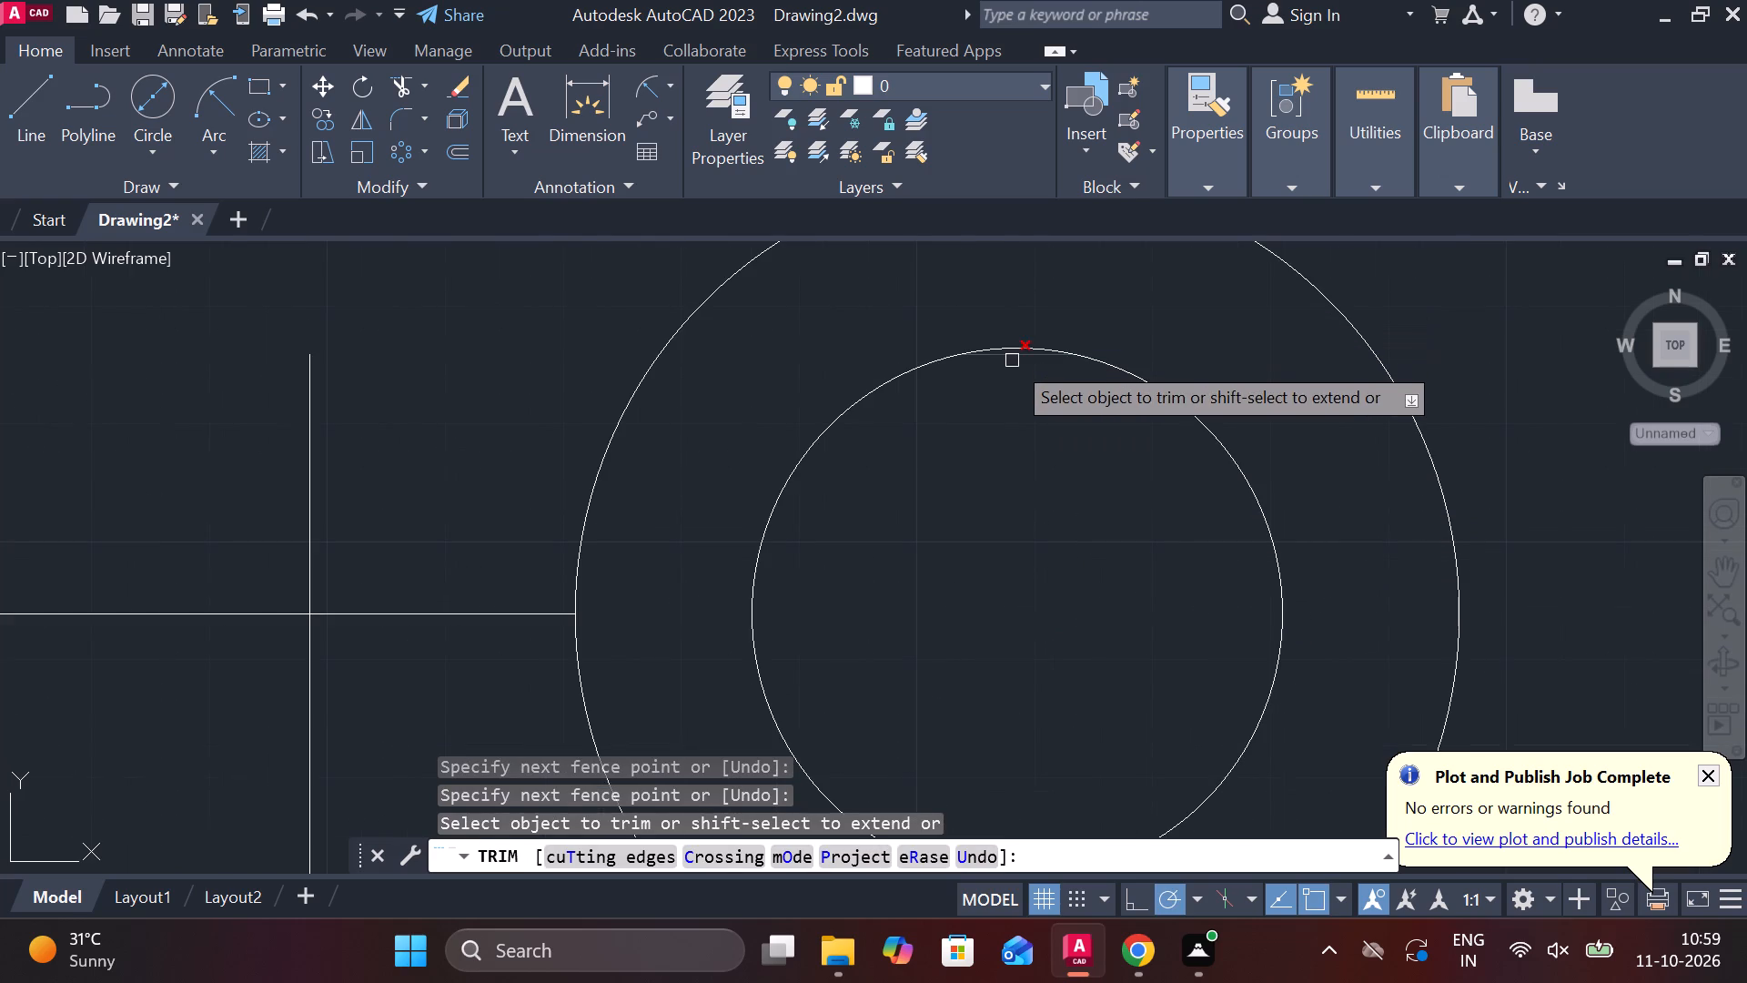
click(1012, 363)
click(1012, 363)
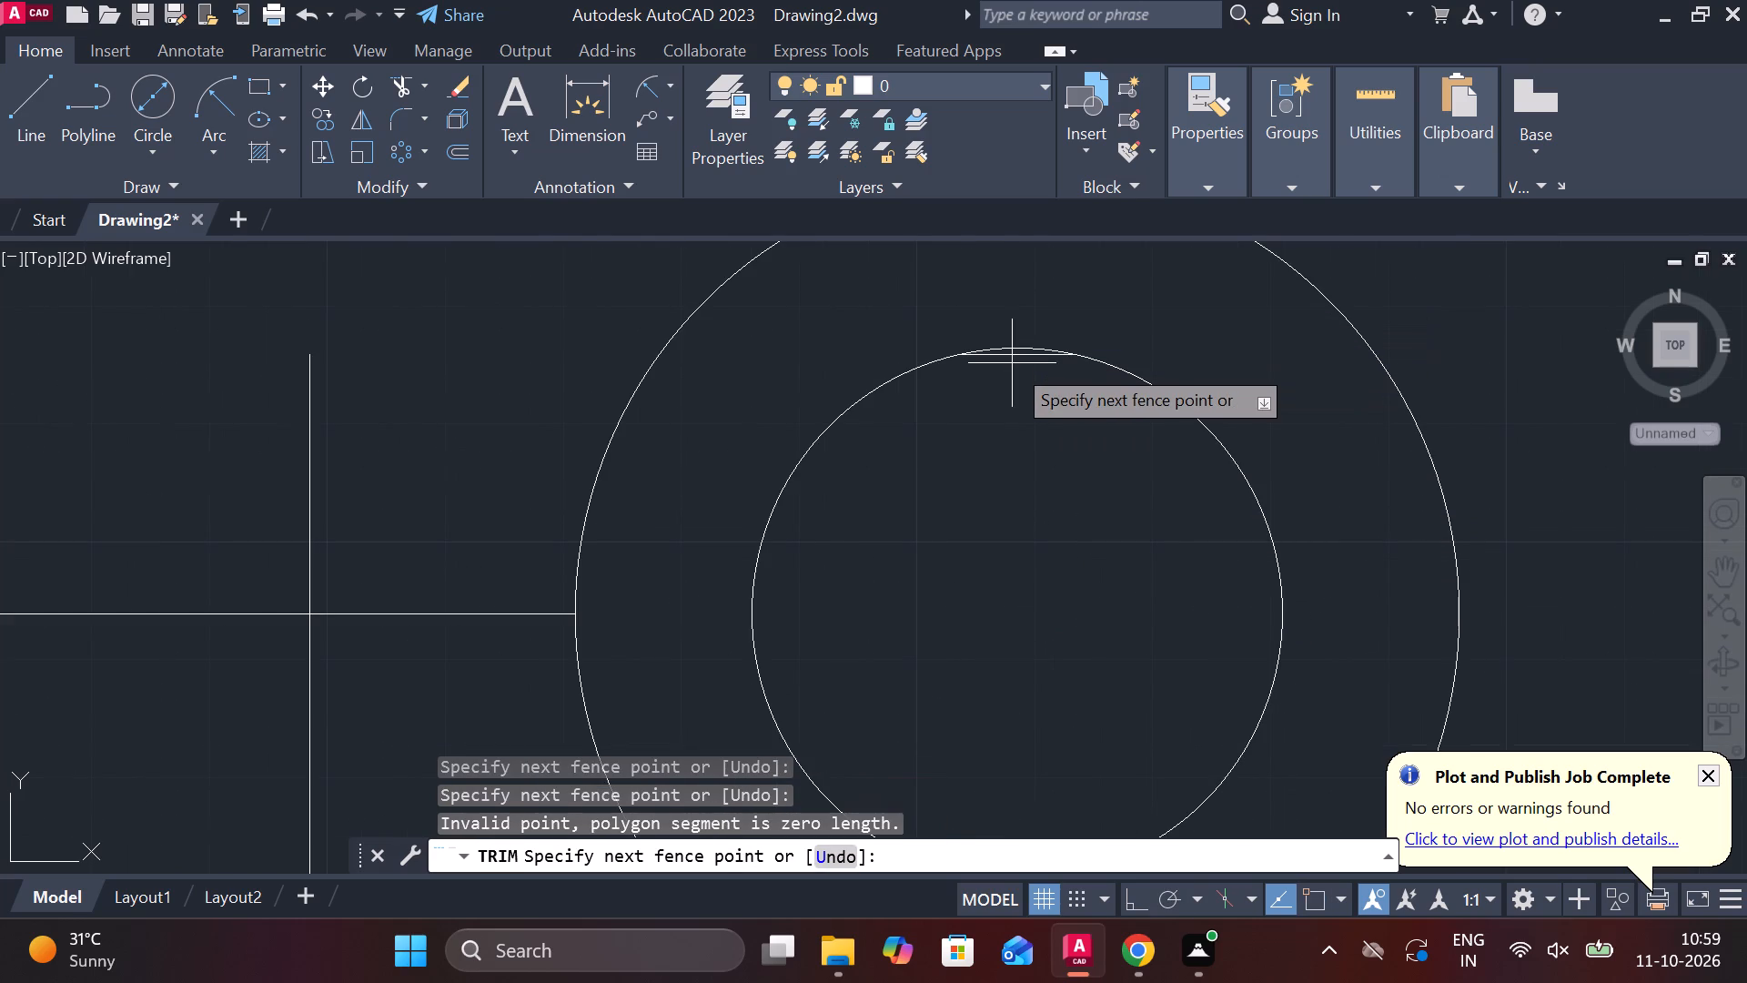
click(1032, 457)
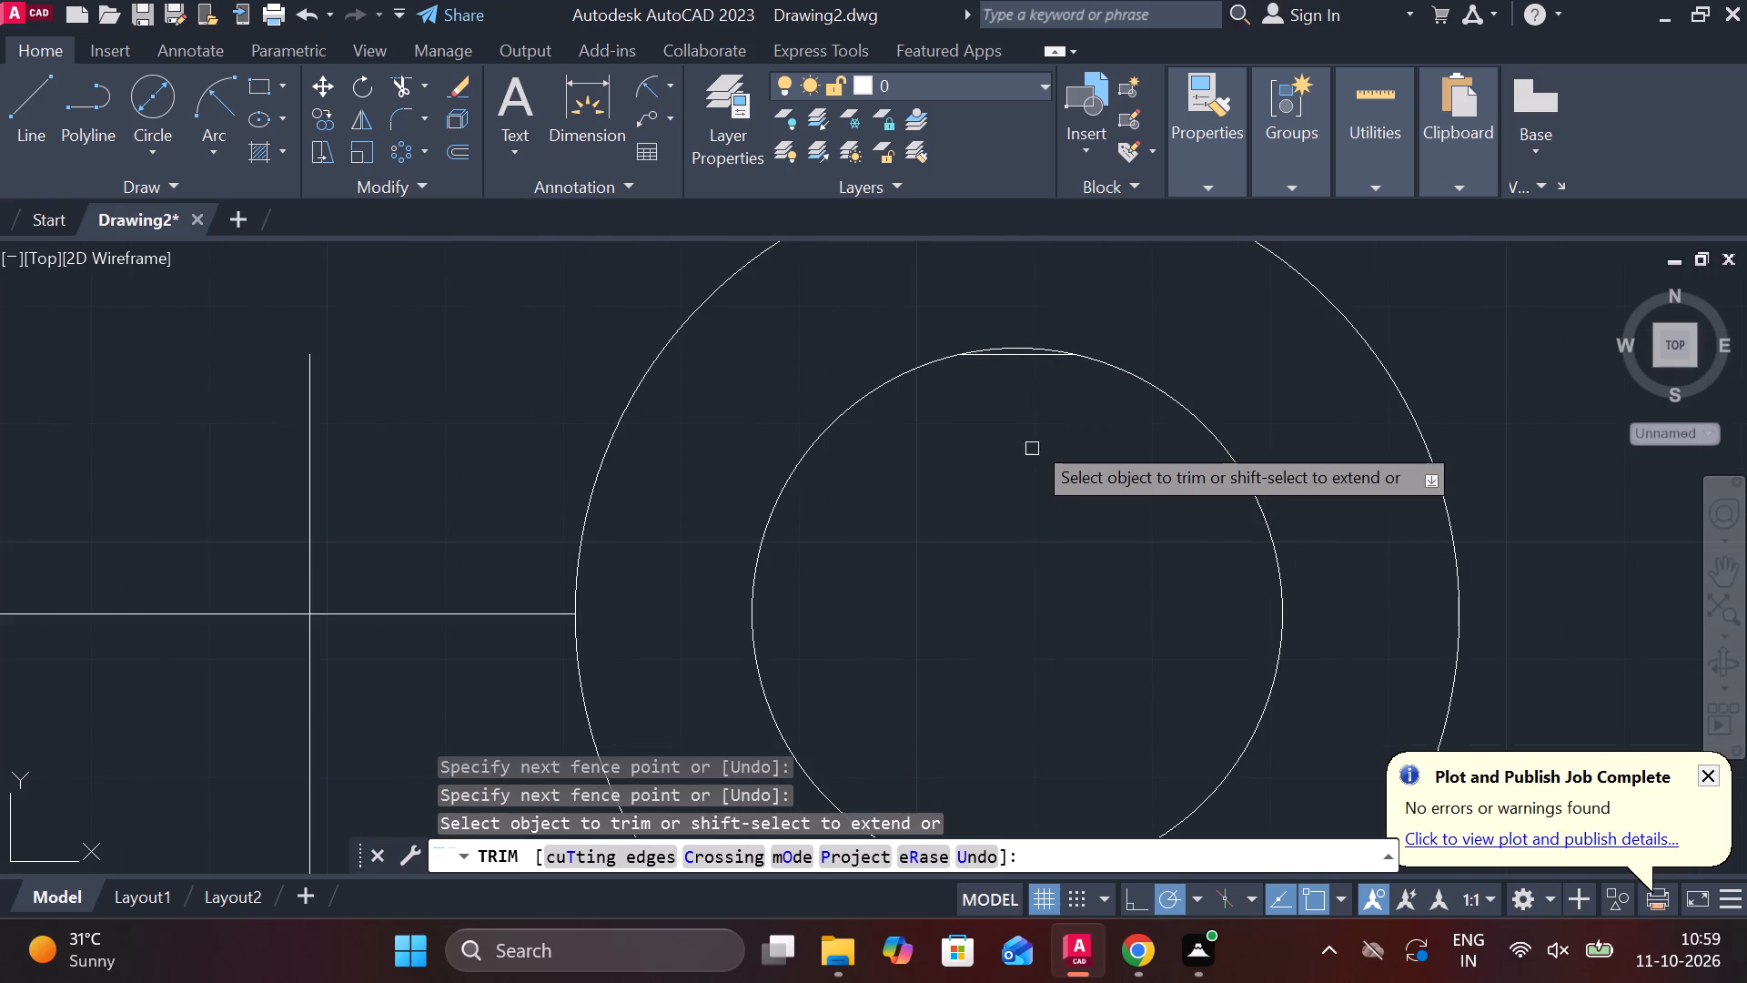
click(1025, 355)
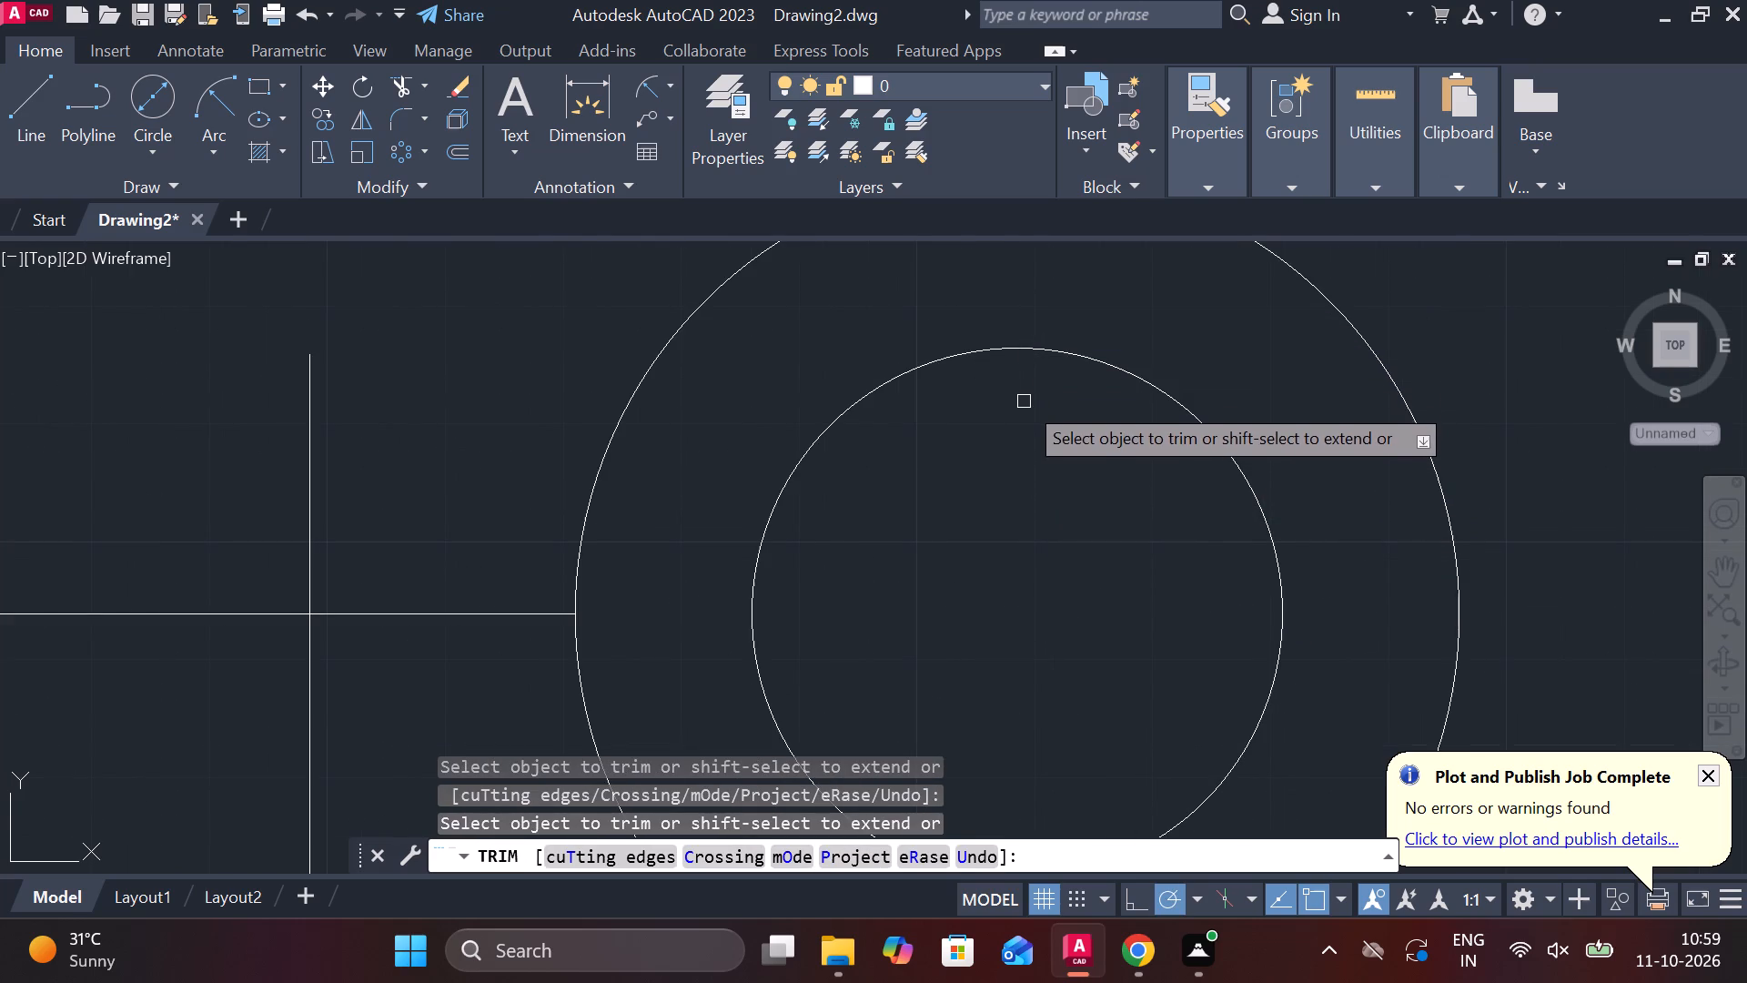
scroll(1024, 410, down, 2)
scroll(1021, 636, up, 3)
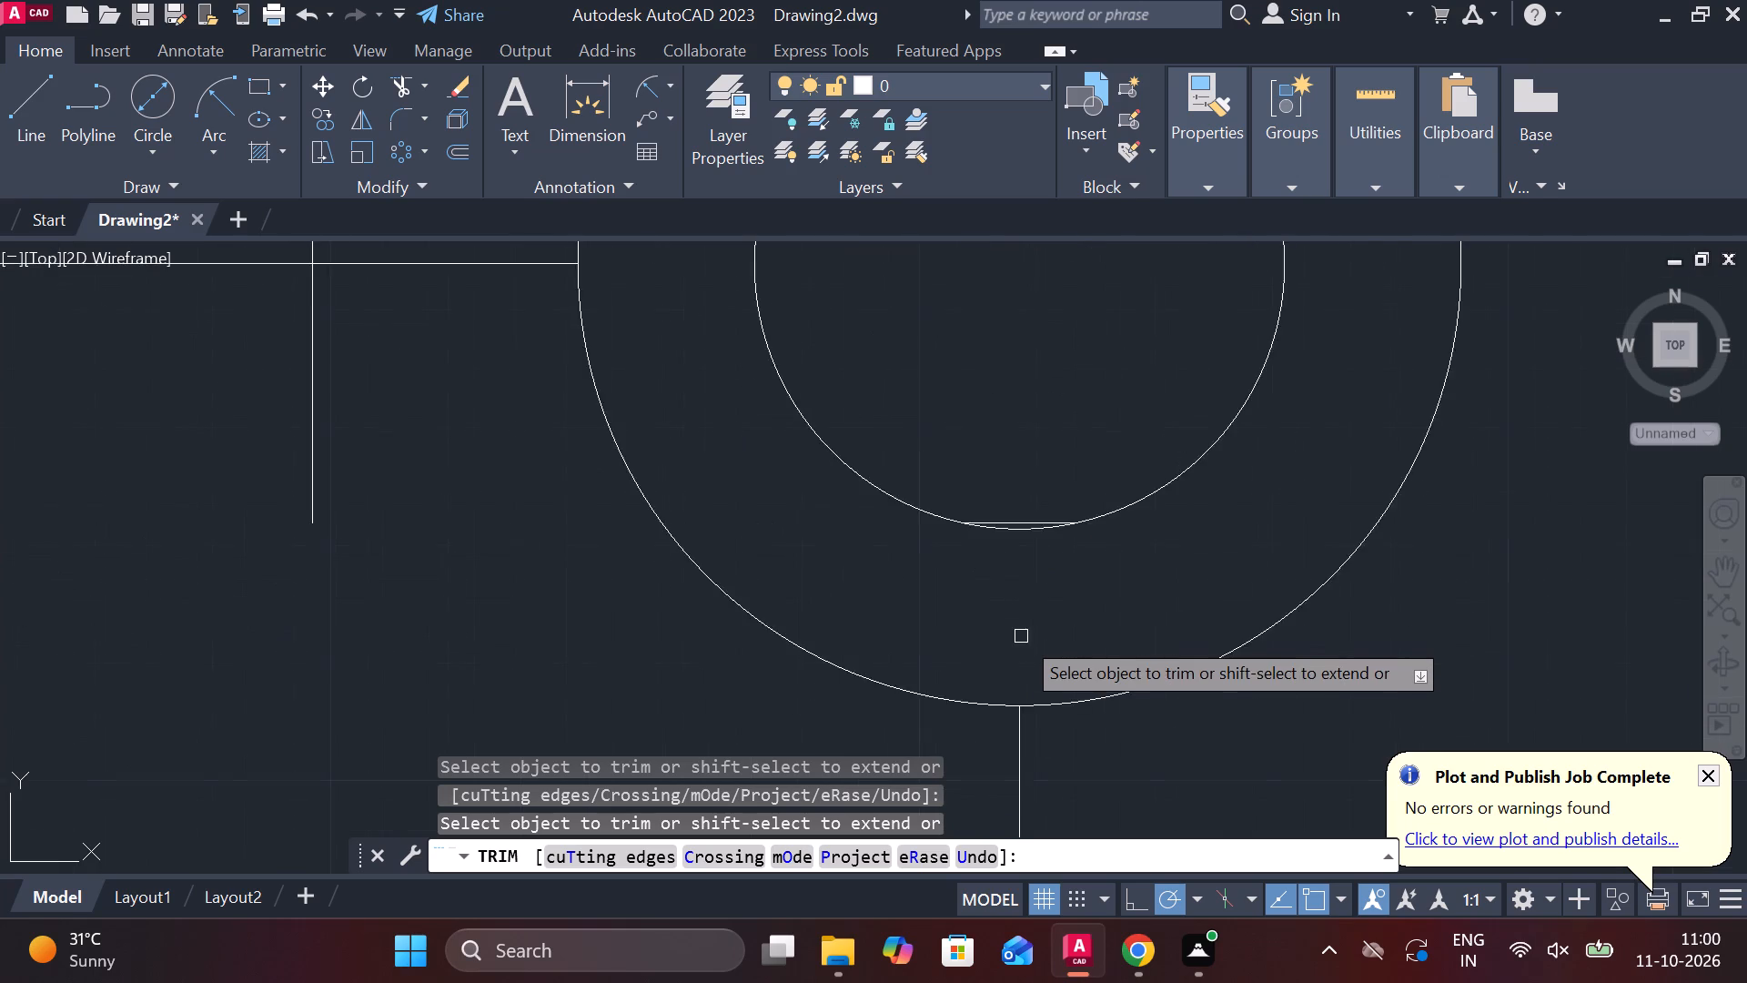
scroll(1021, 636, up, 1)
click(1003, 350)
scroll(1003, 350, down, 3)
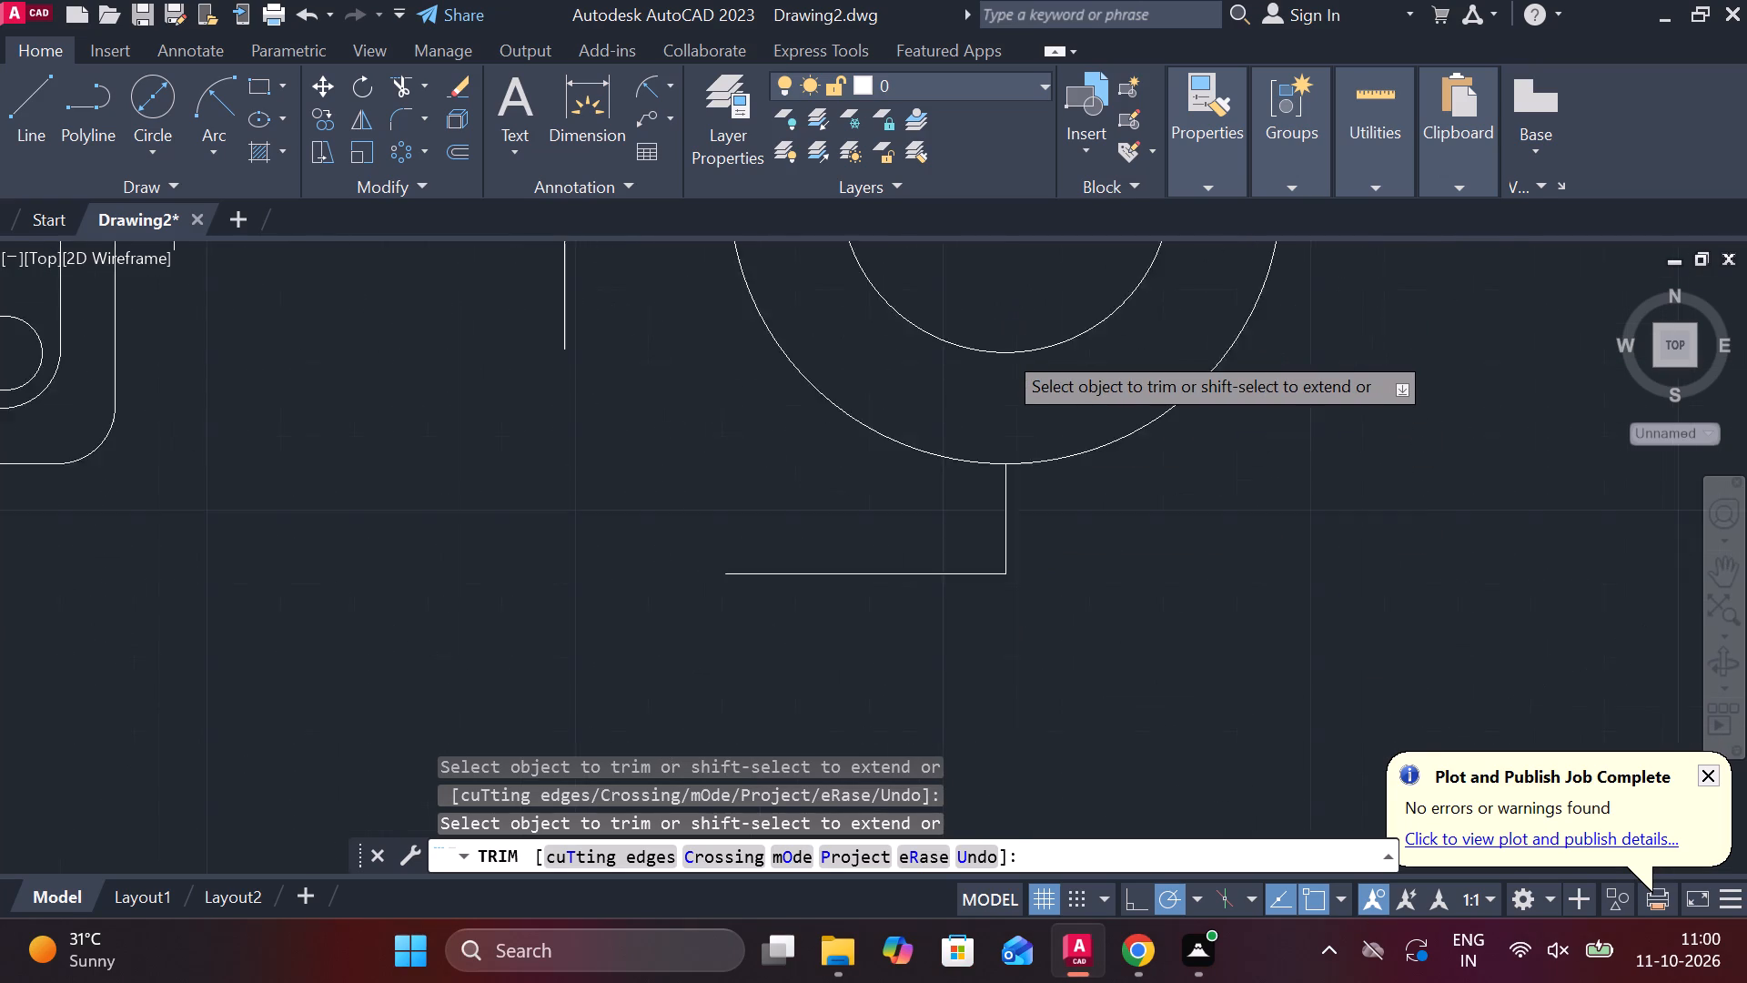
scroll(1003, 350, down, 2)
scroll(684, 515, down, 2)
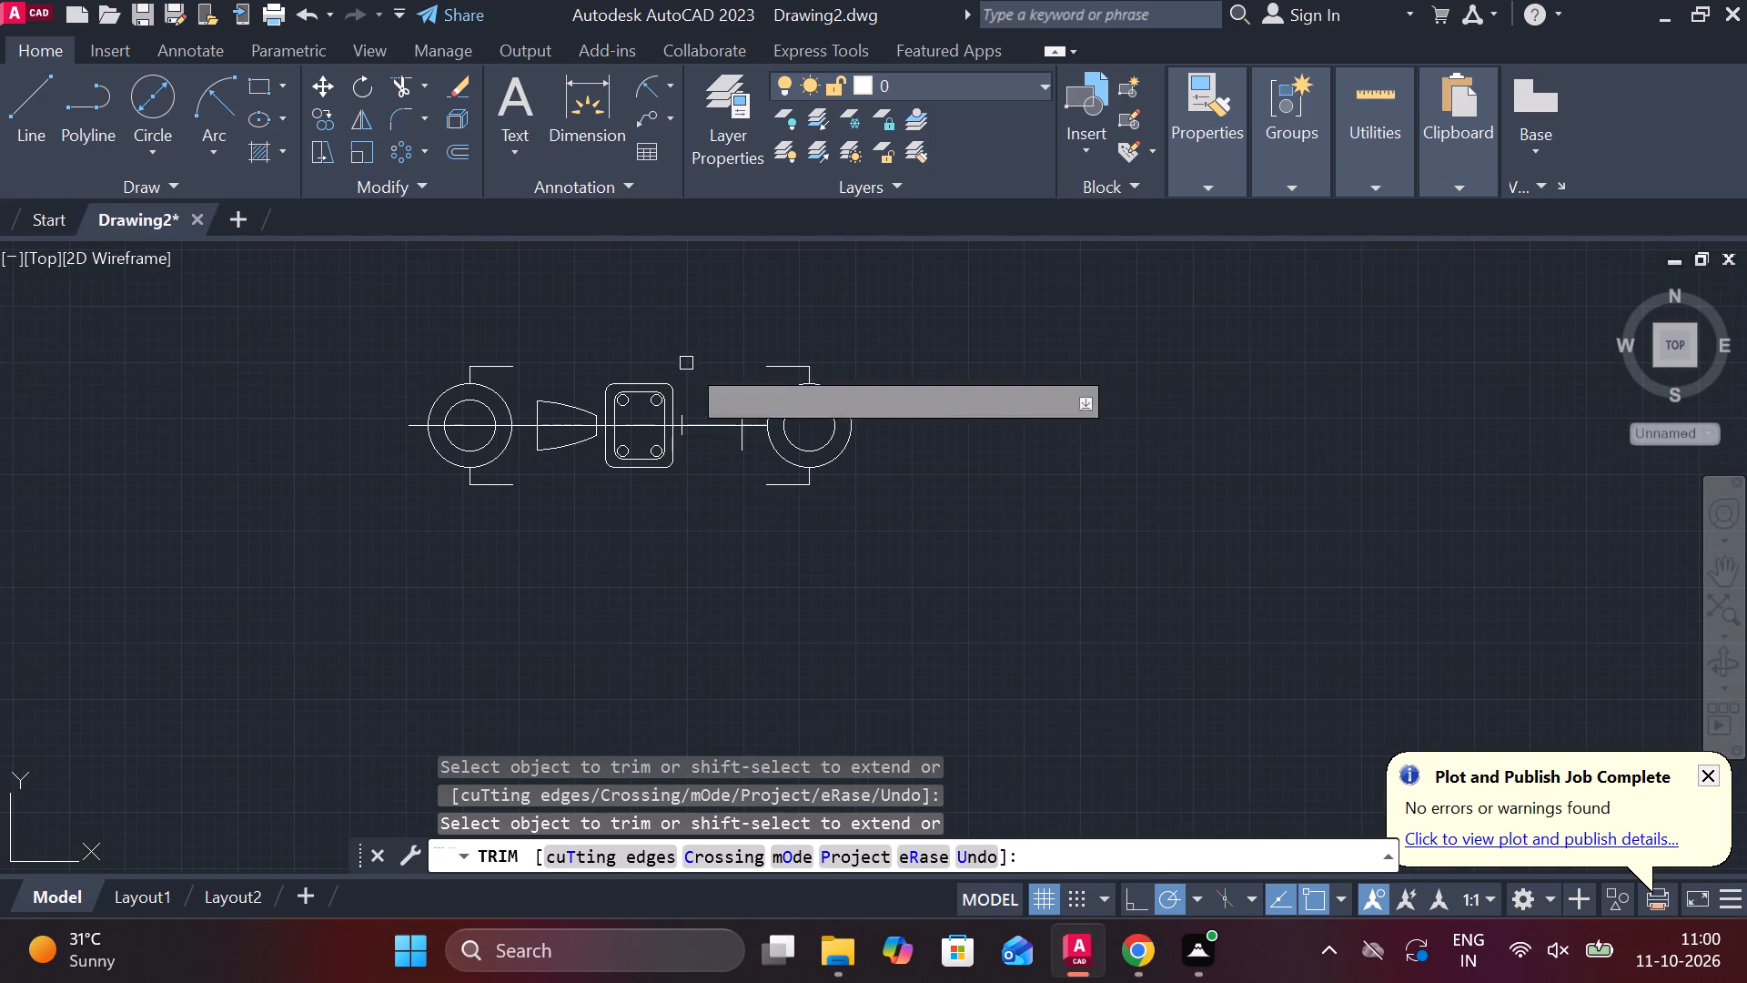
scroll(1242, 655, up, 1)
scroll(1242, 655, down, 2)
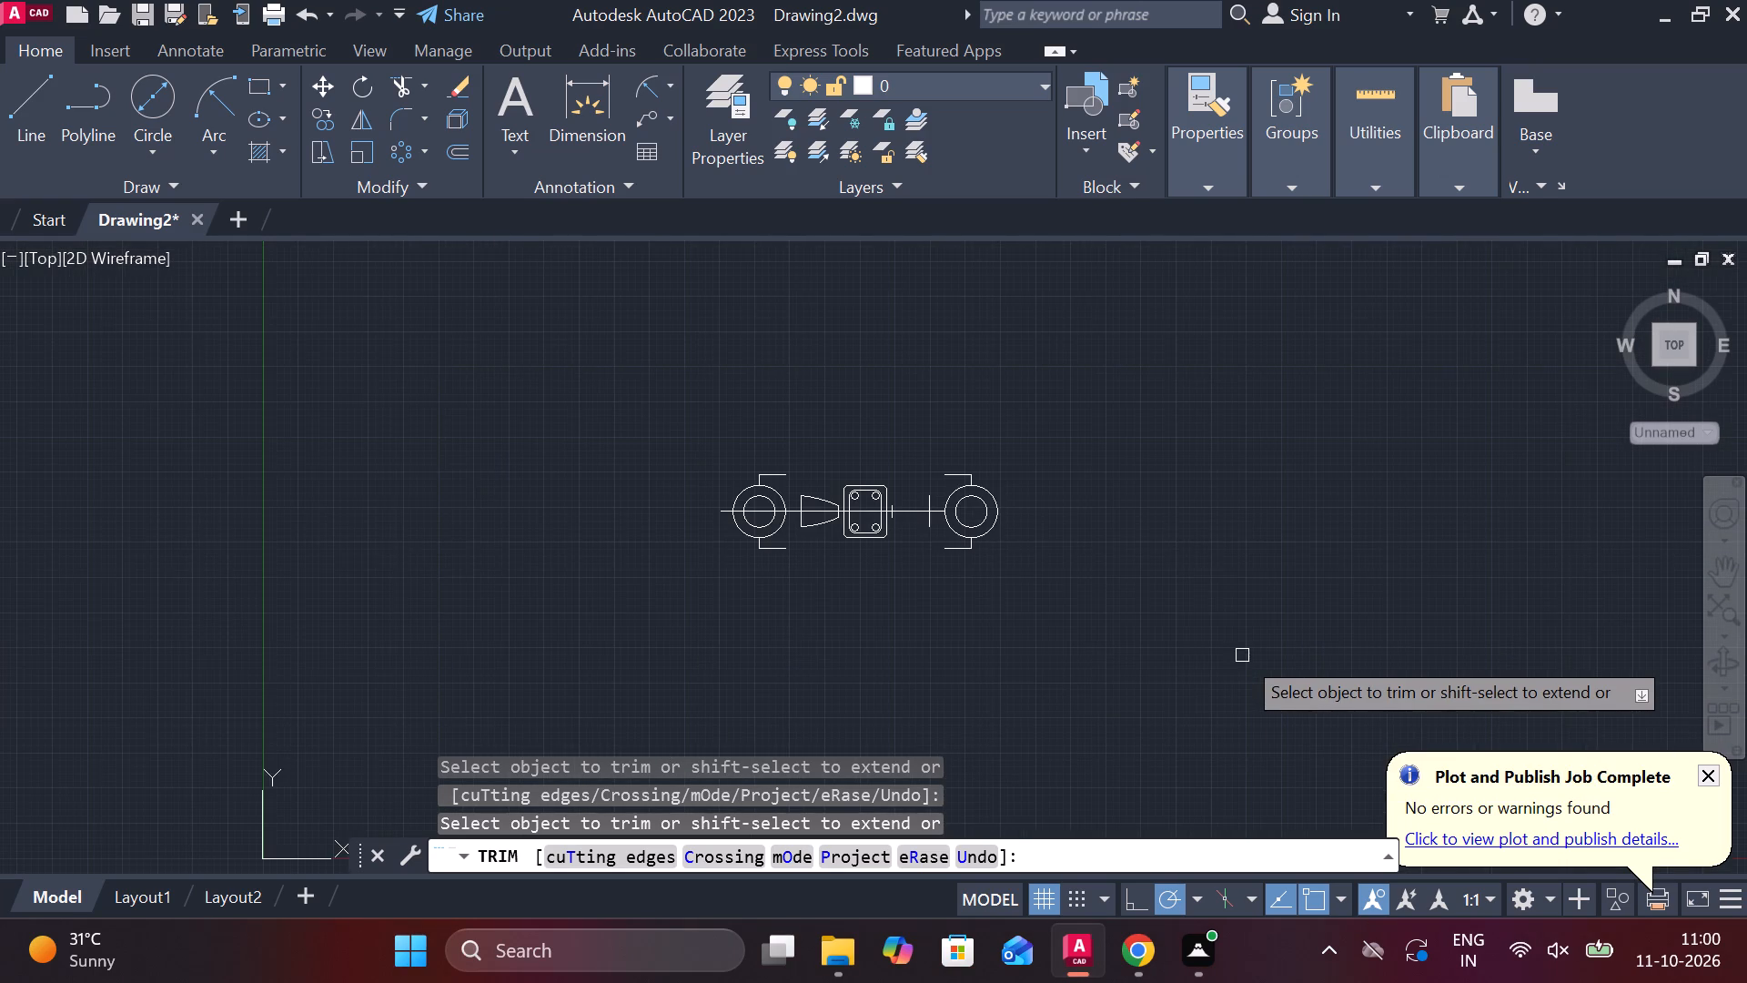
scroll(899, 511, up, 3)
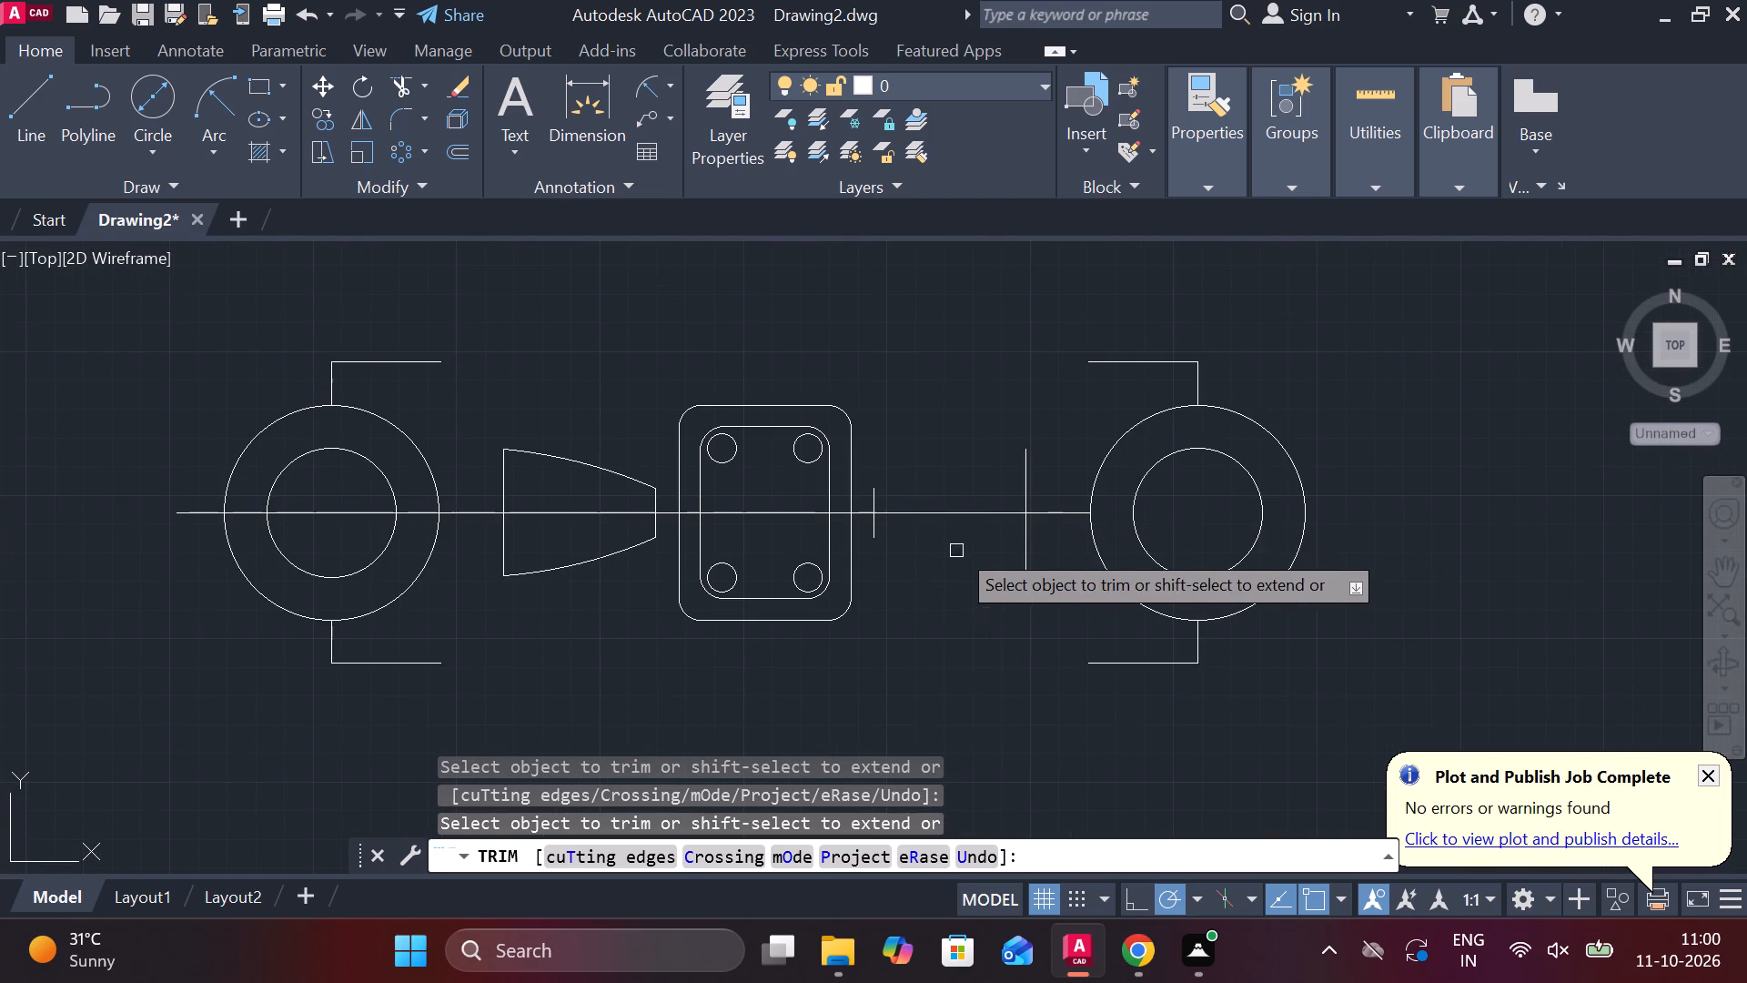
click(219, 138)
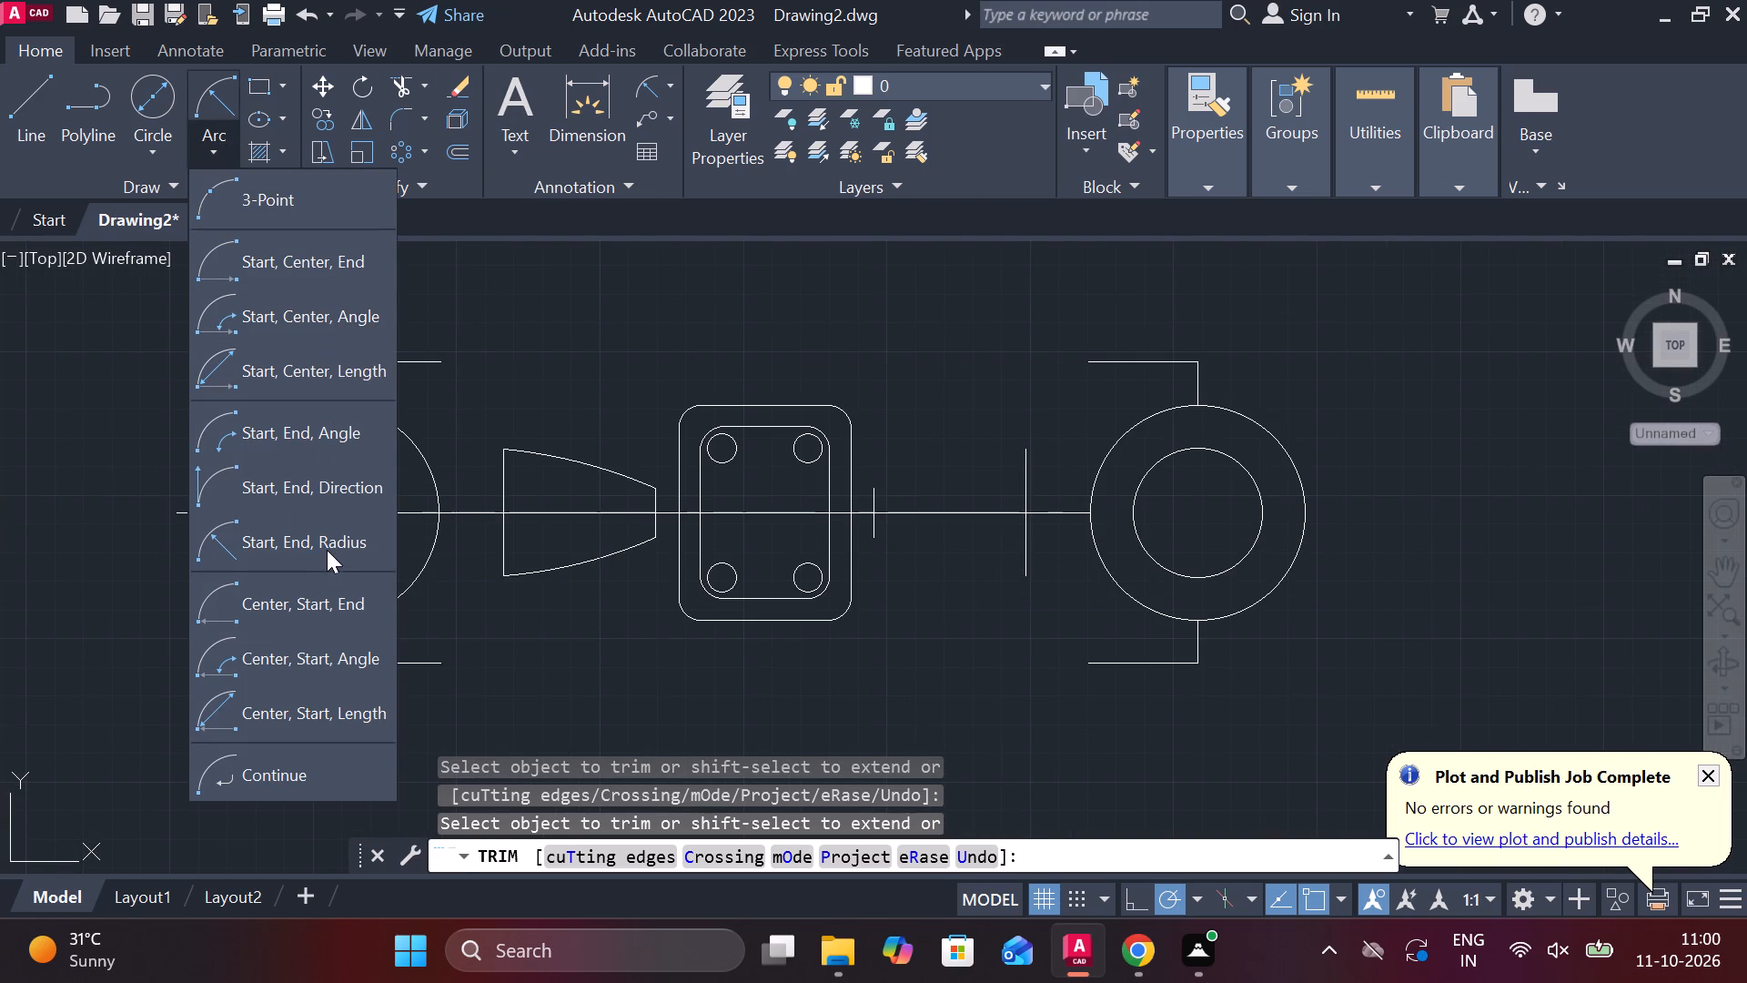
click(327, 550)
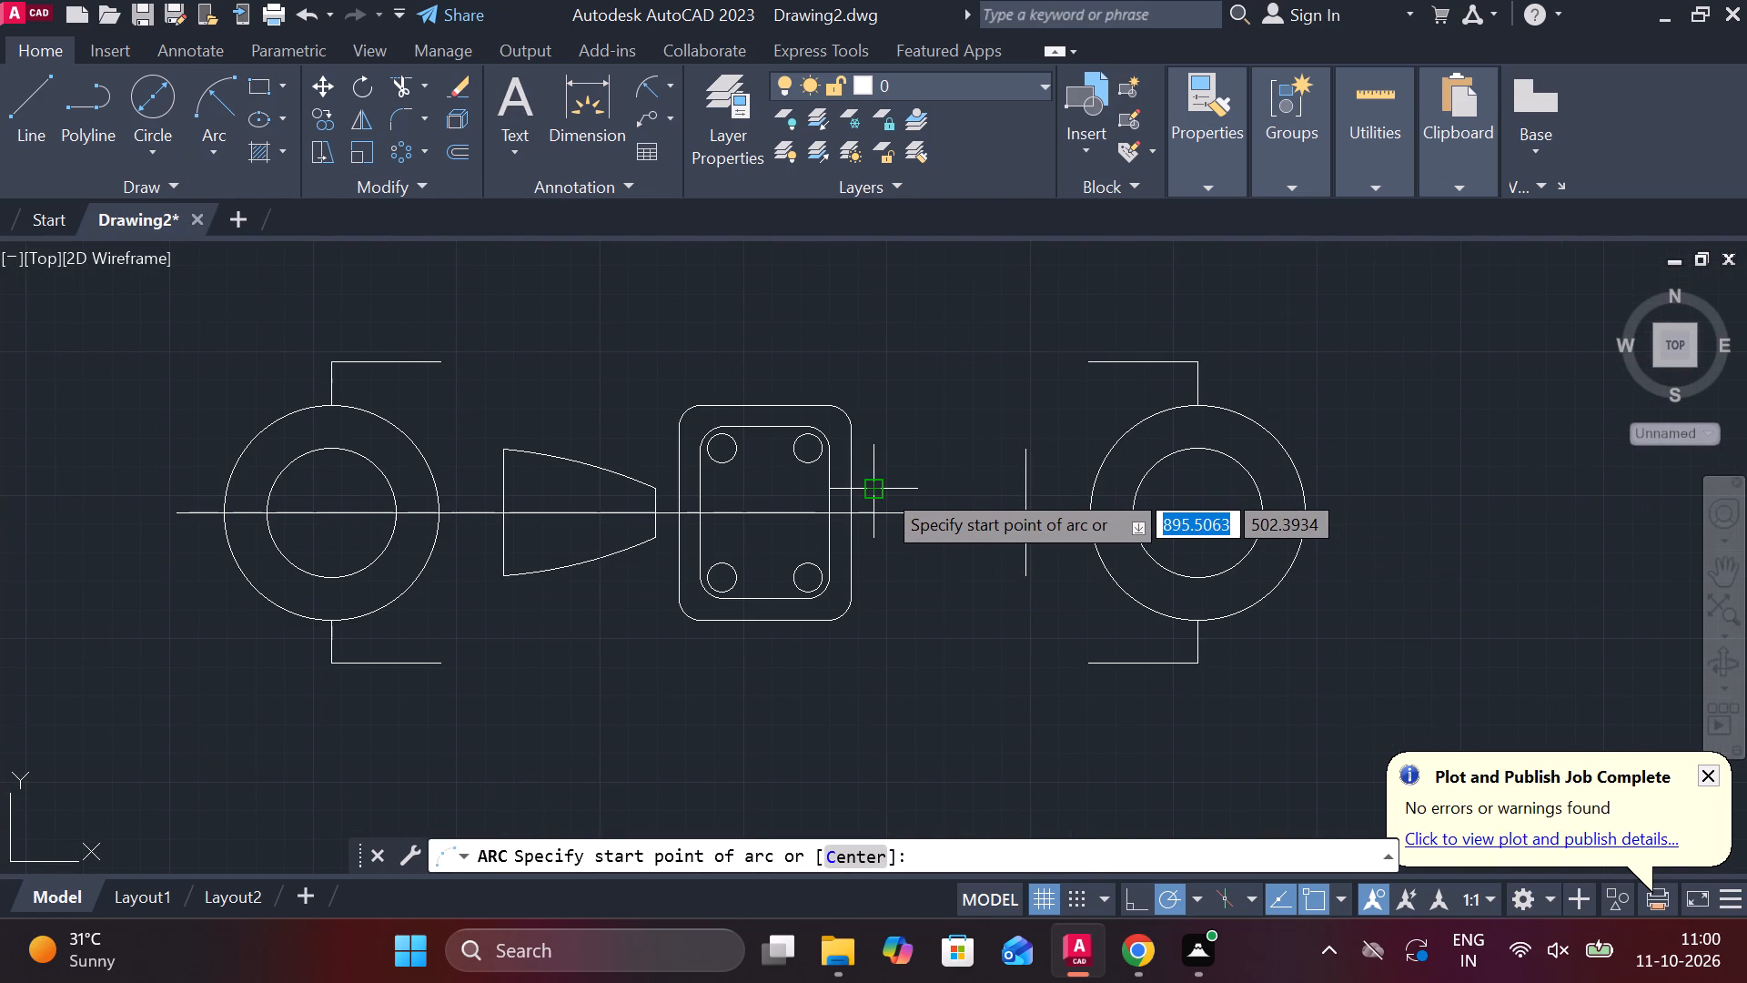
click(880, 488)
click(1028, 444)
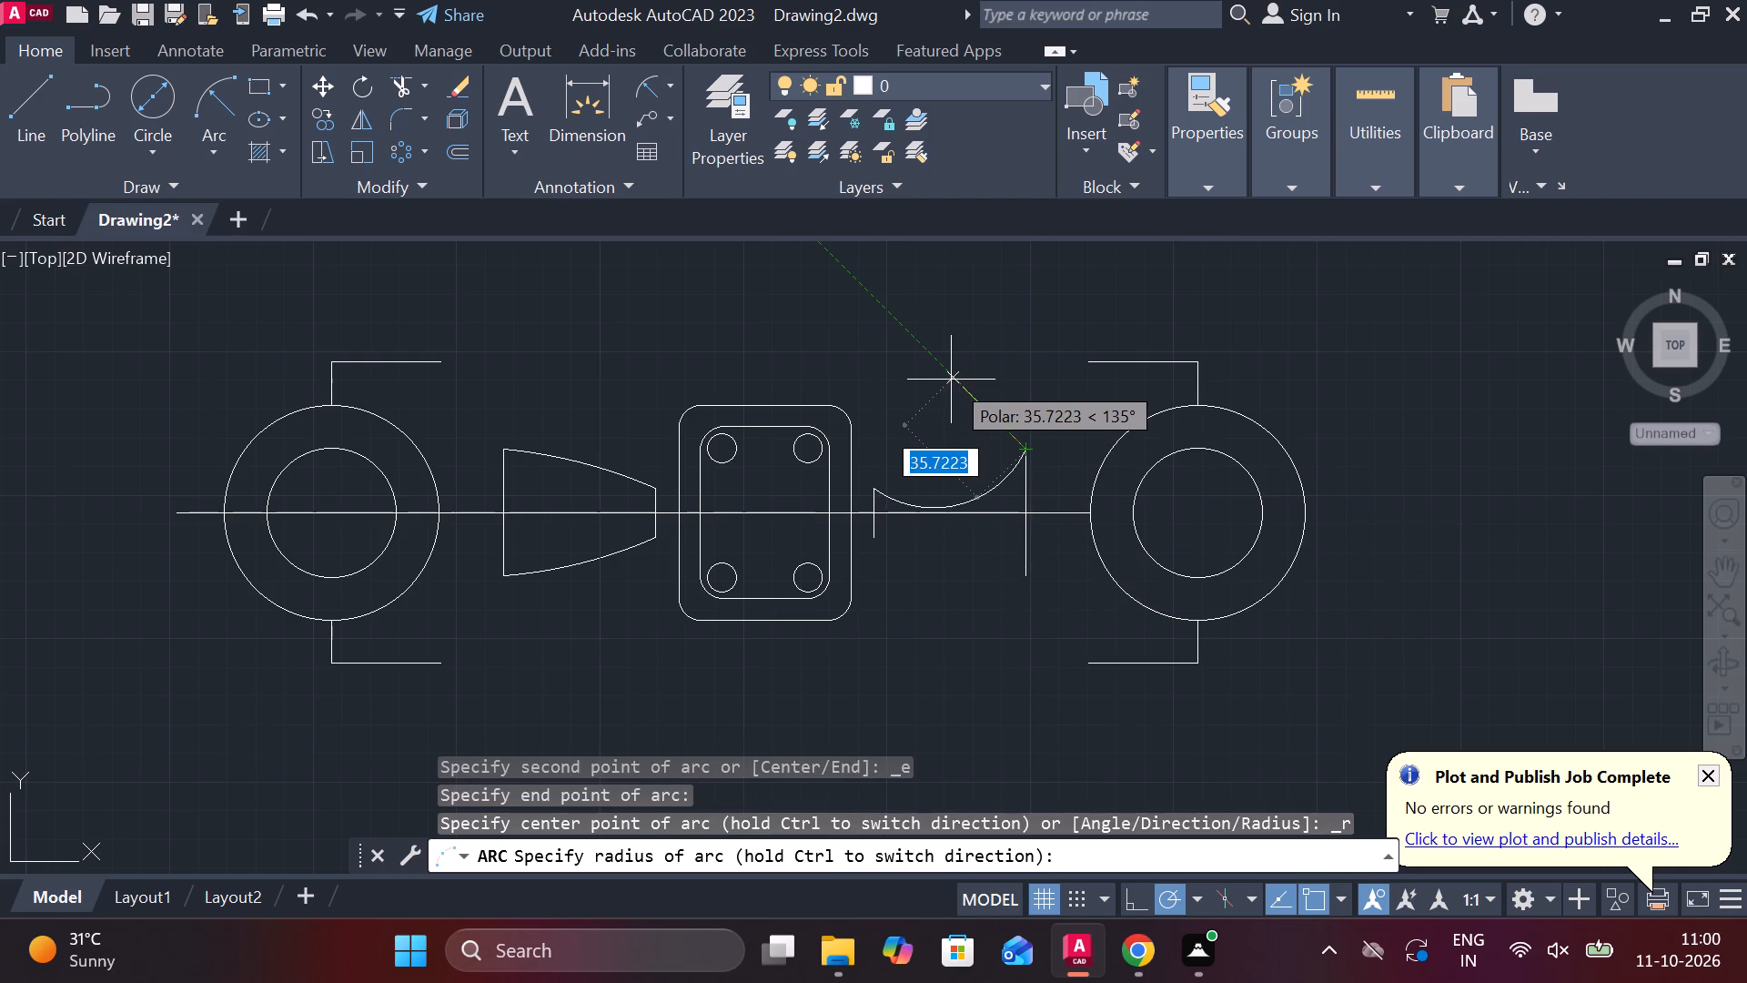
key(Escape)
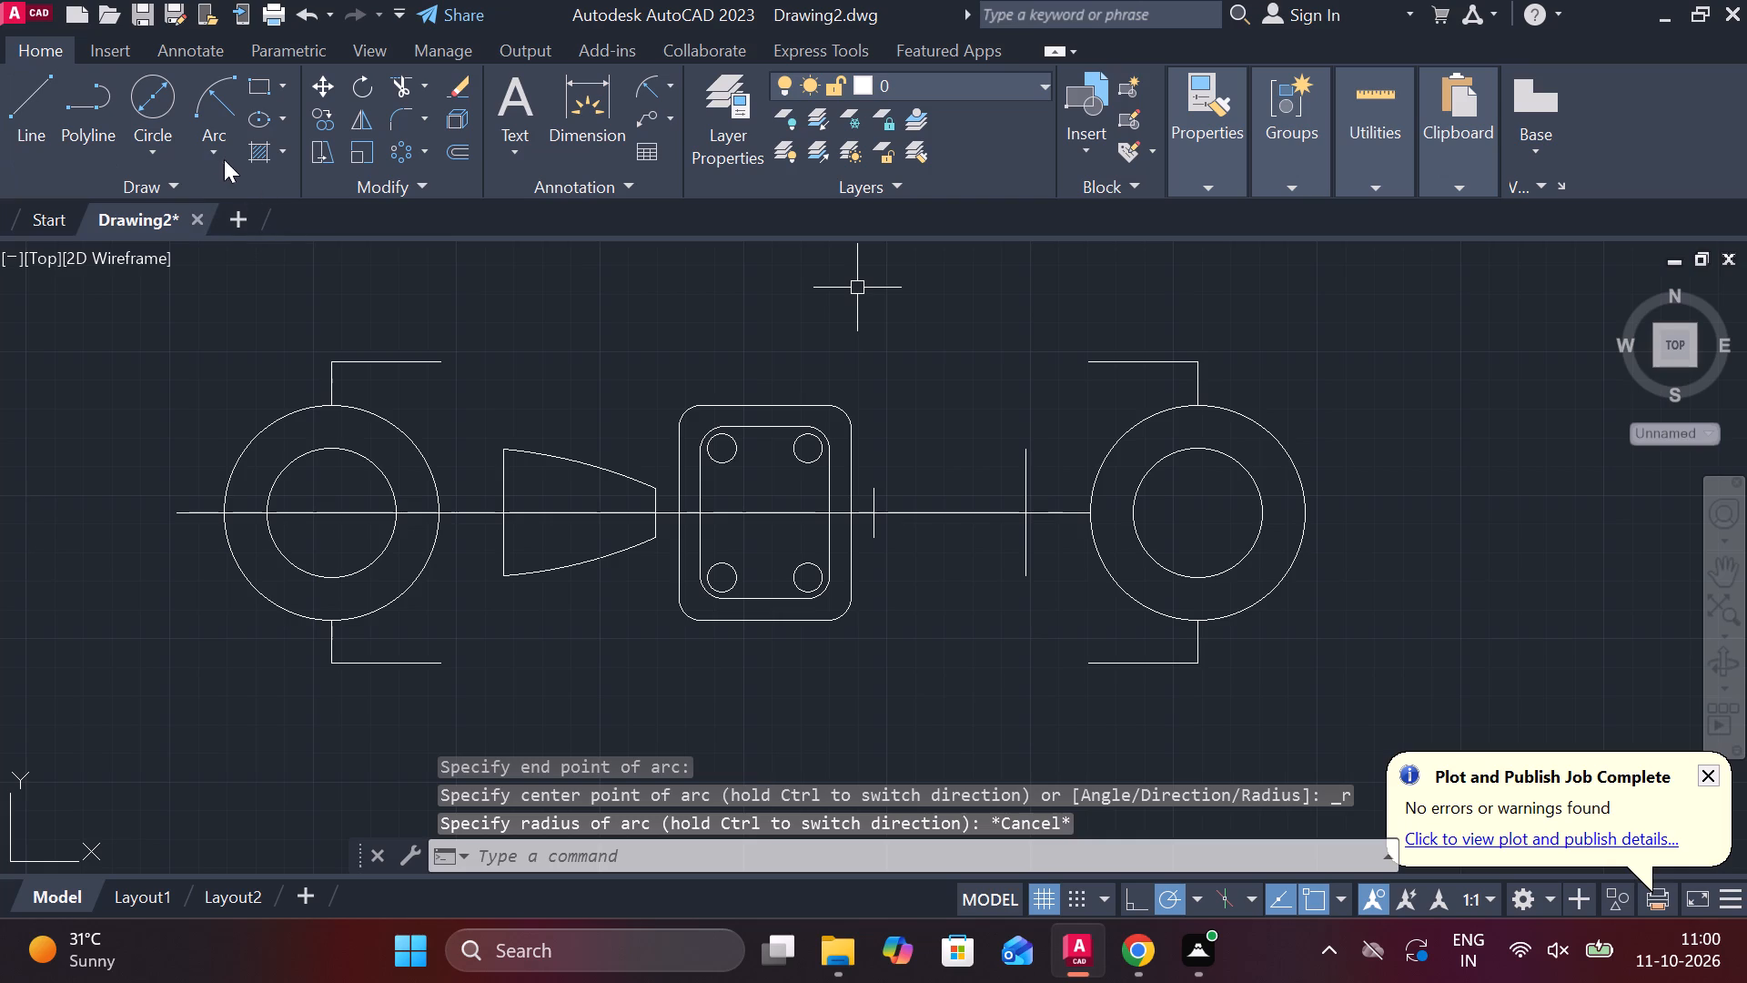
Draw a radius 165 arc joining the upper ends of the two vertical lines between the plate and the right circles.
click(202, 137)
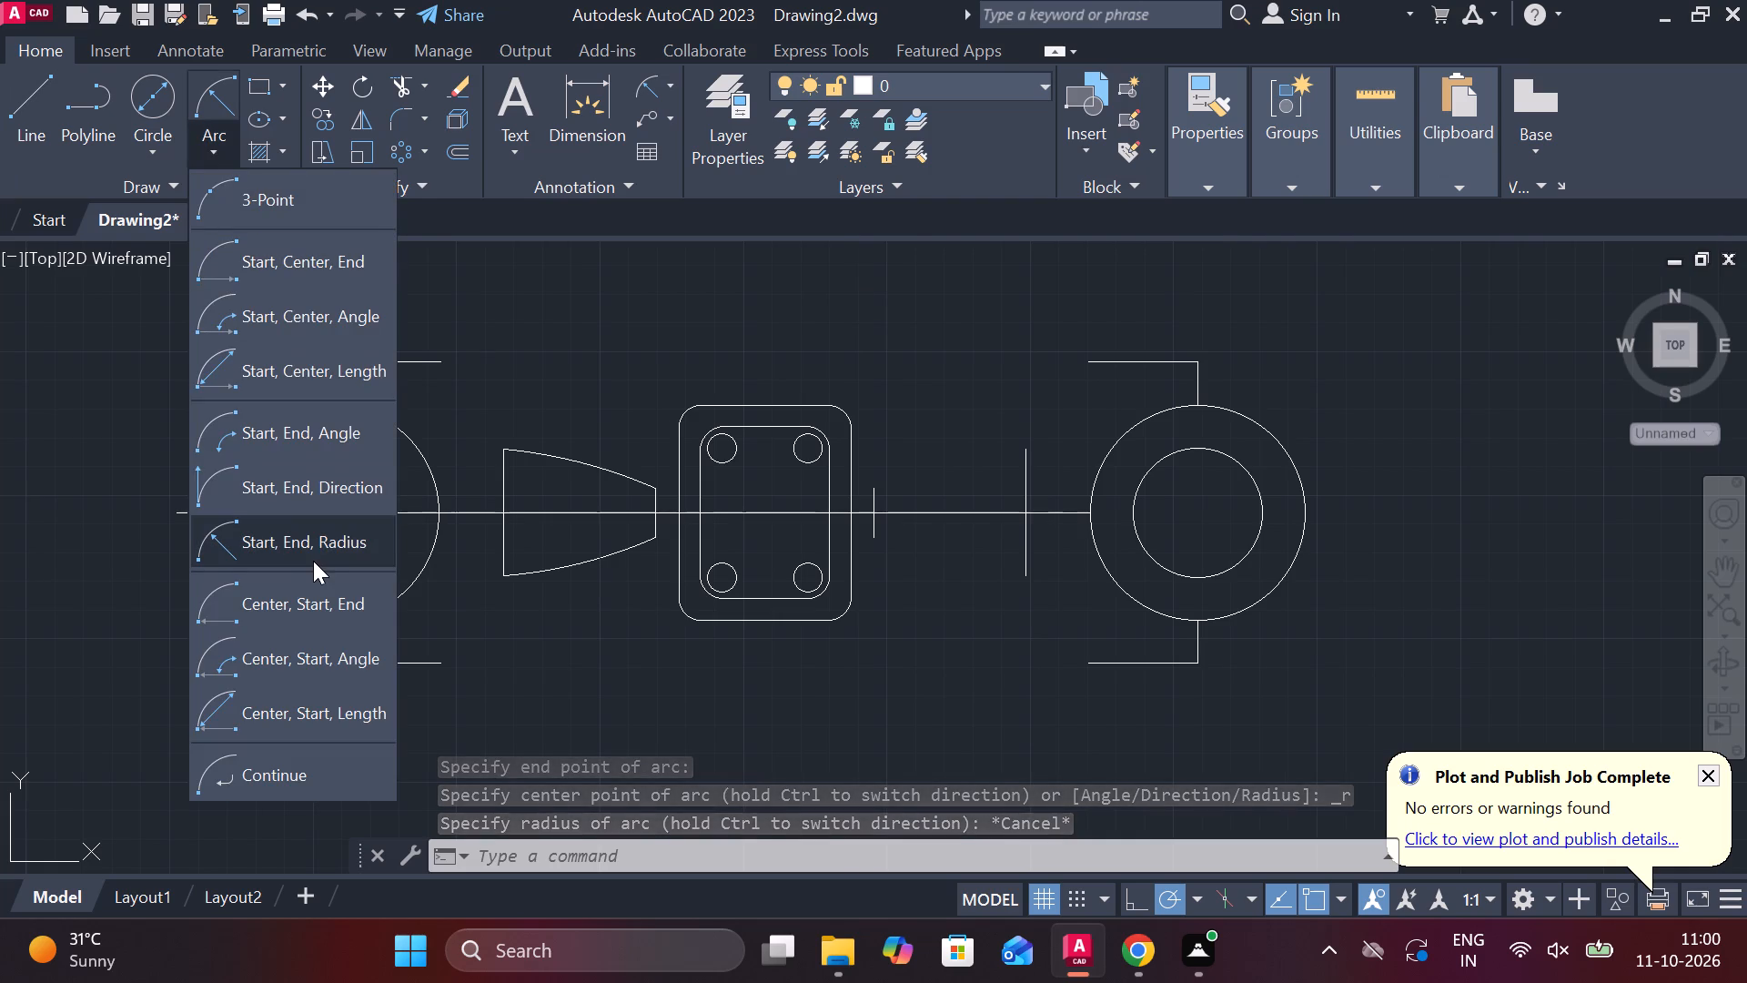
click(313, 561)
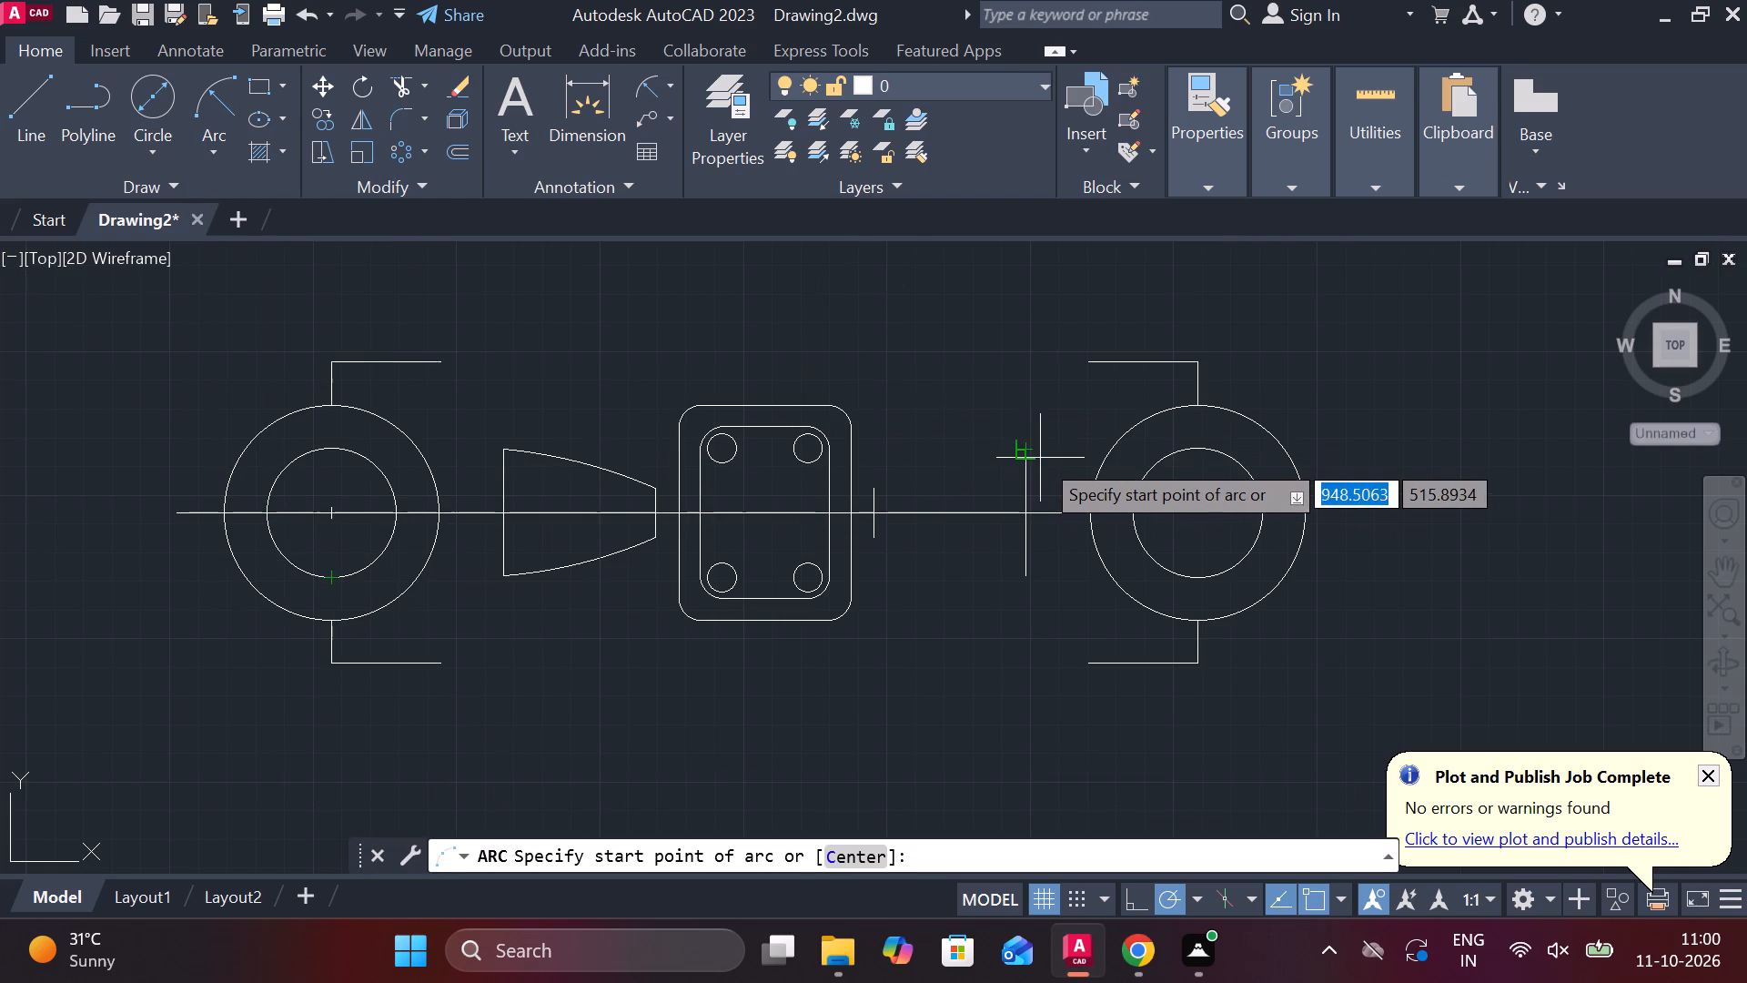
click(1018, 453)
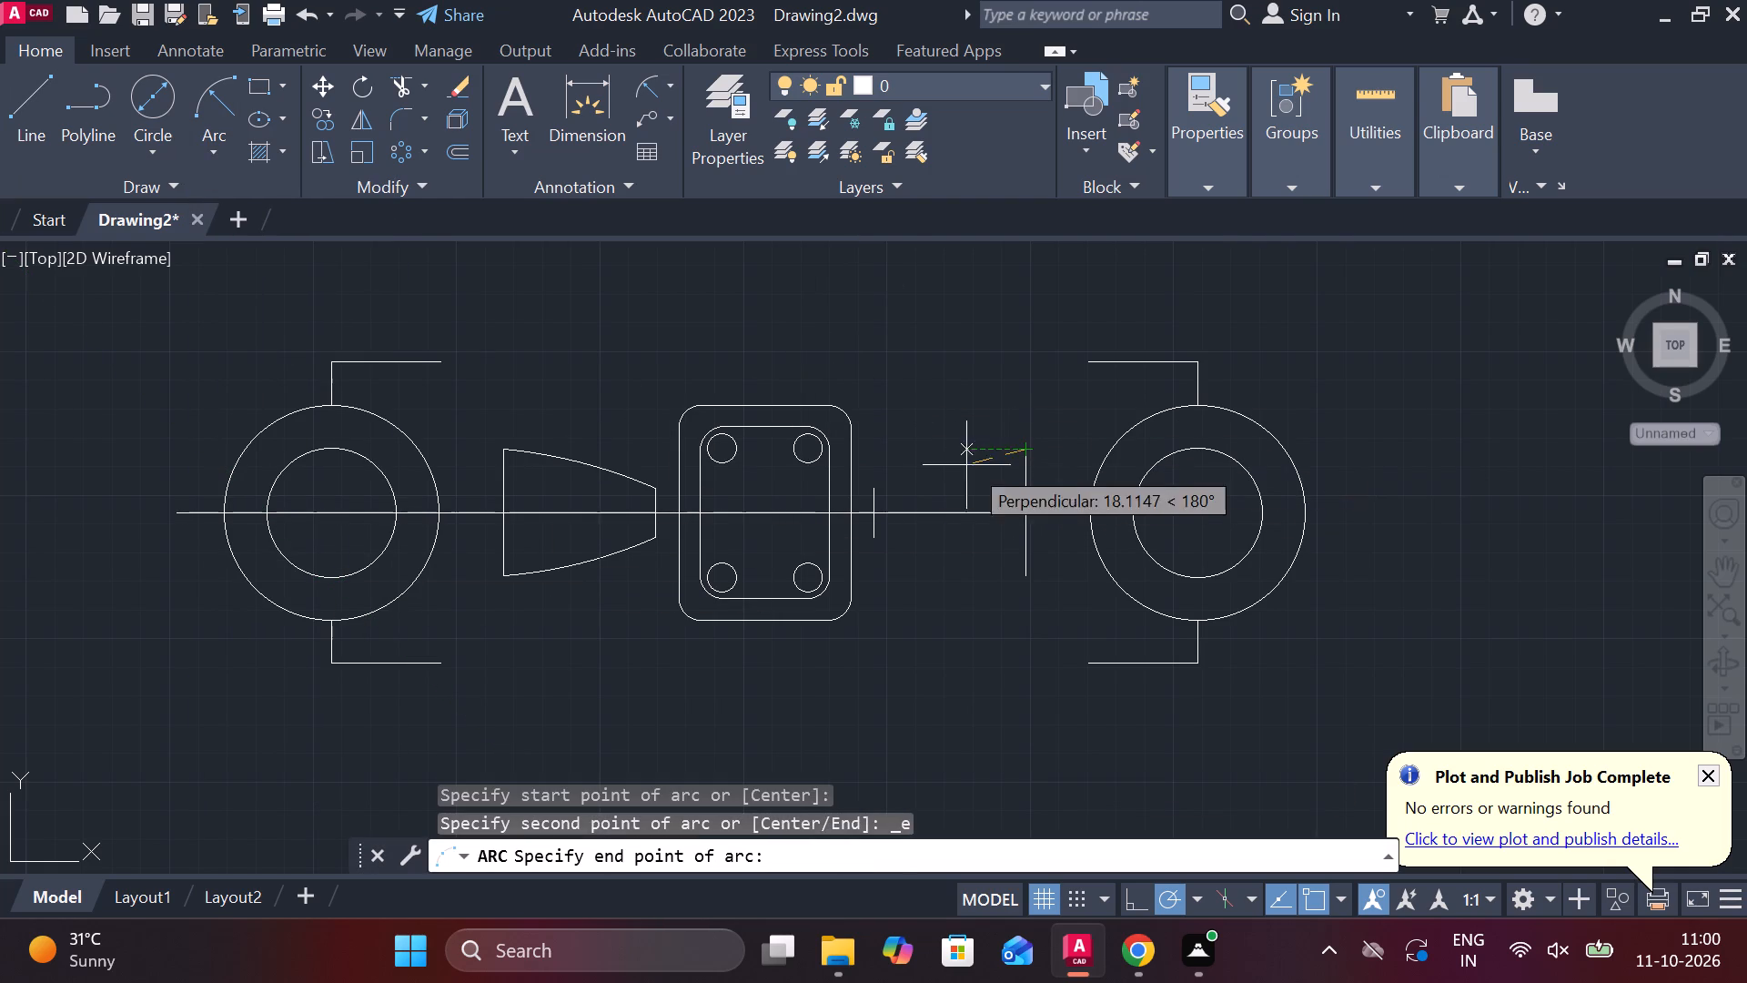
click(880, 486)
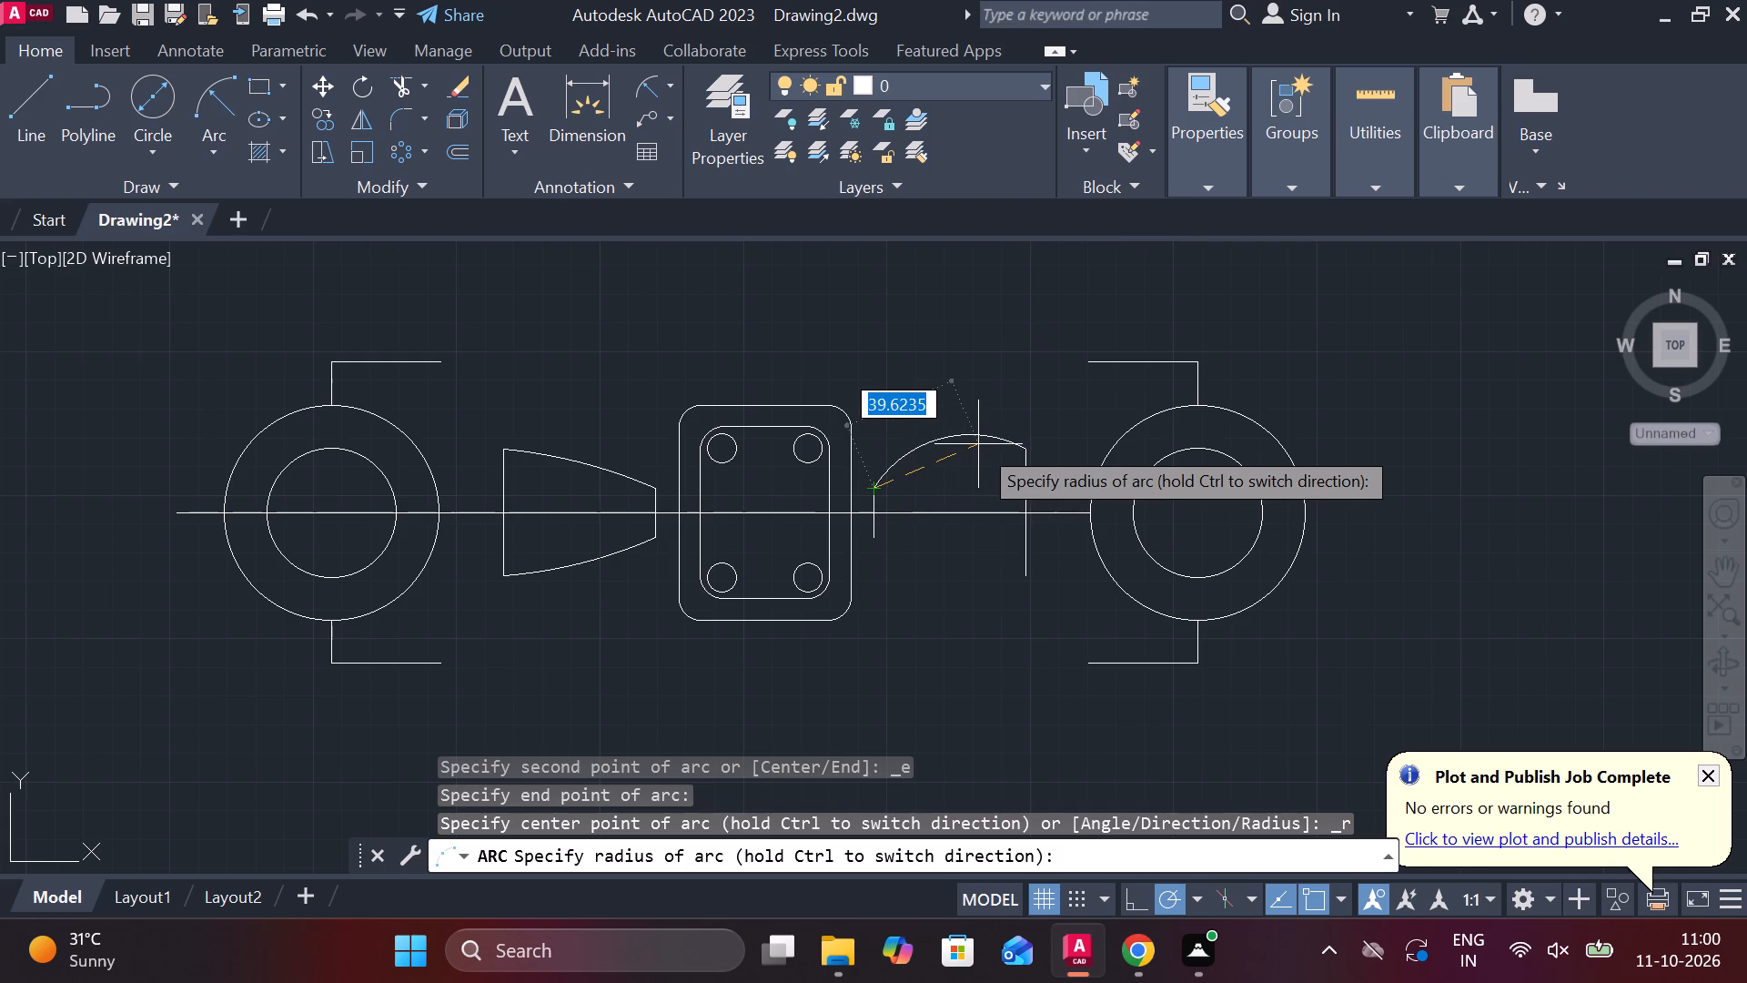
key(1)
text(65)
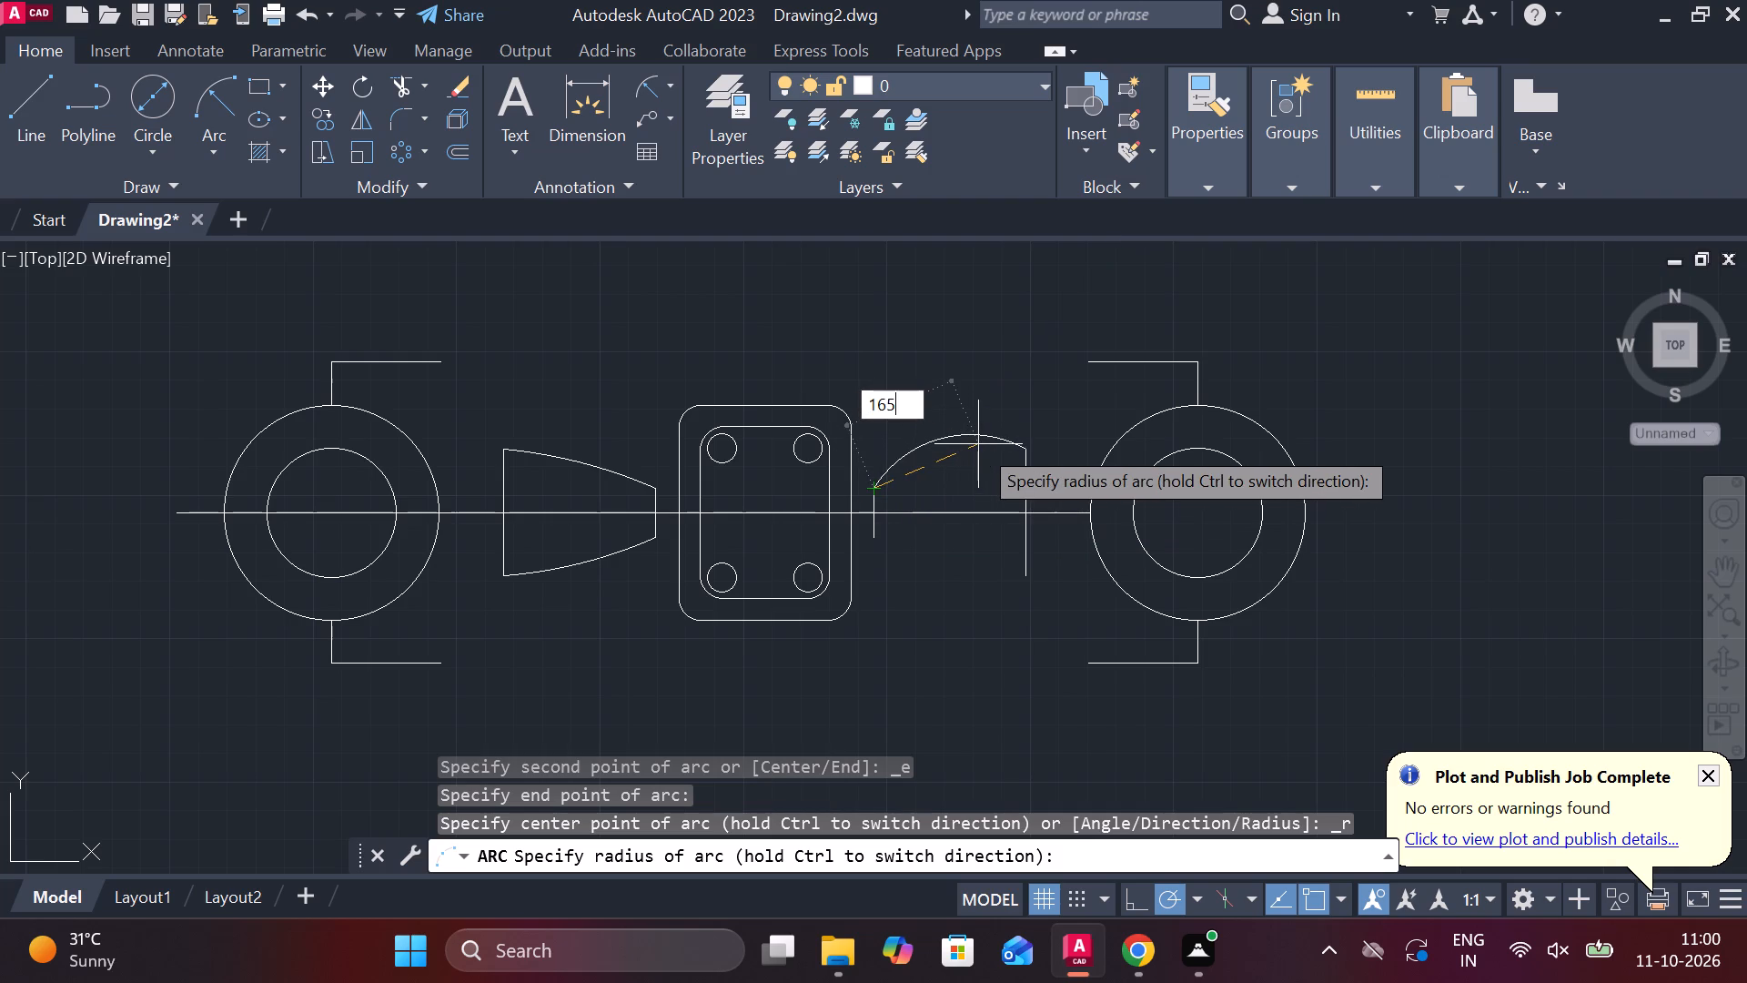
key(Return)
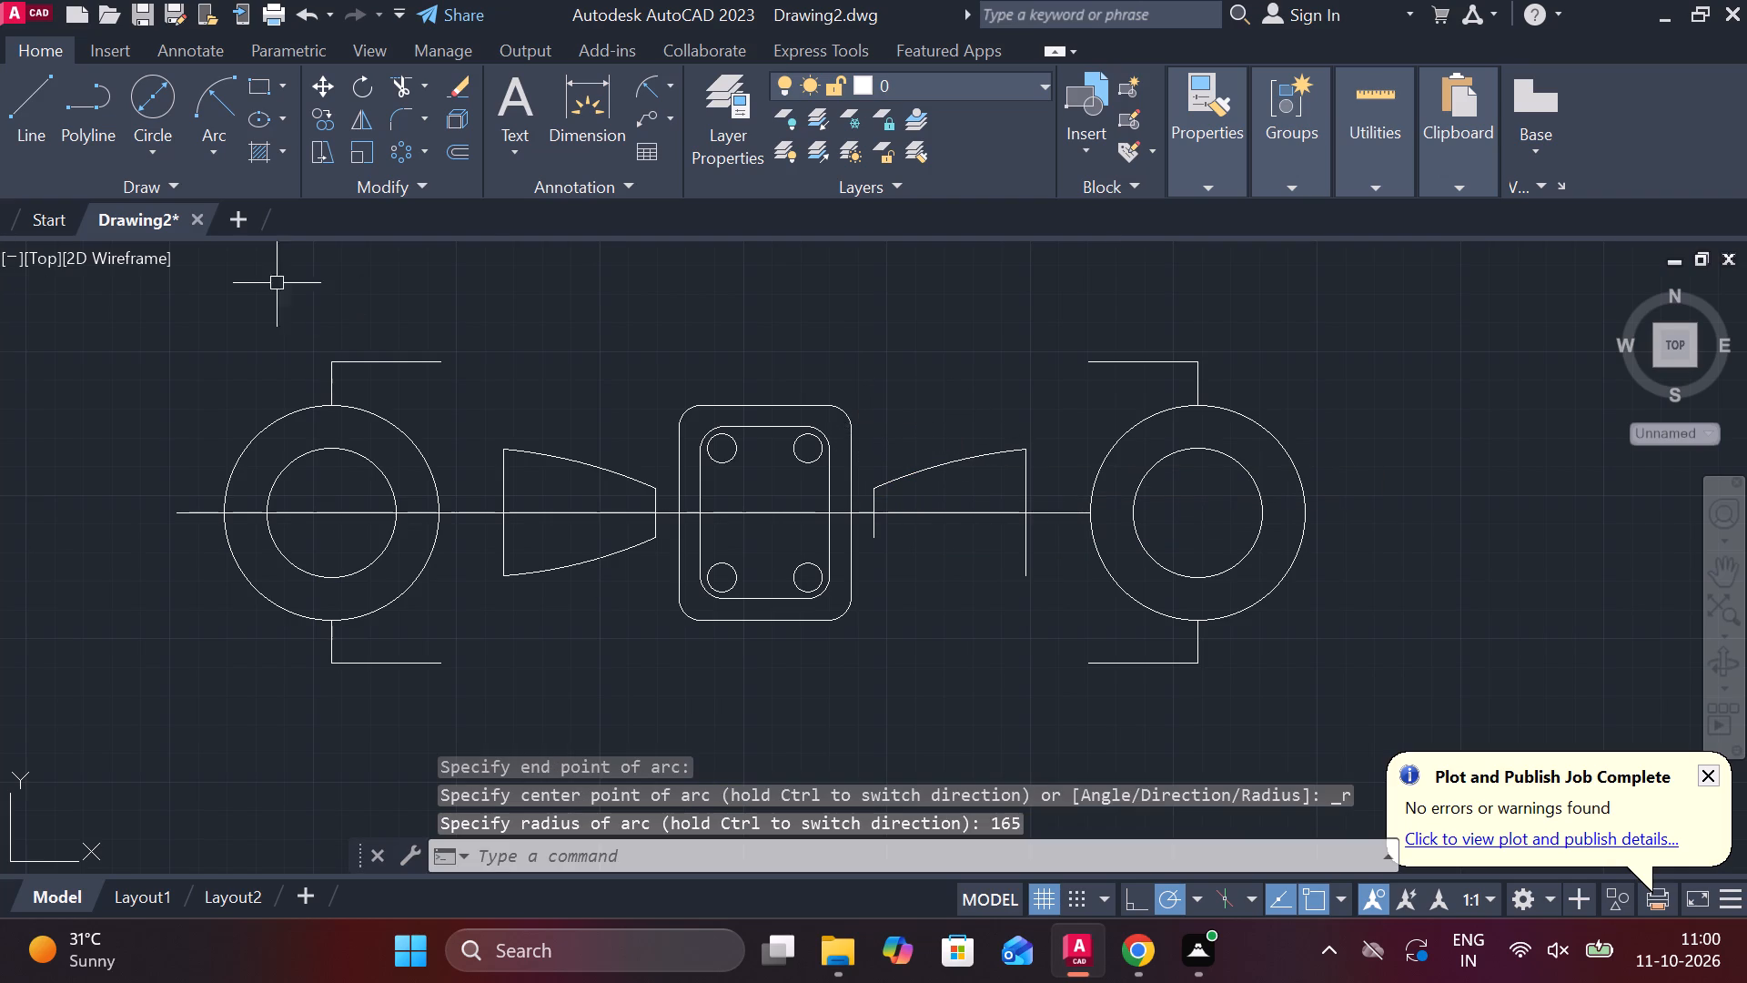
Draw a radius 165 arc joining the lower ends of the two vertical lines between the plate and the right circles.
click(214, 143)
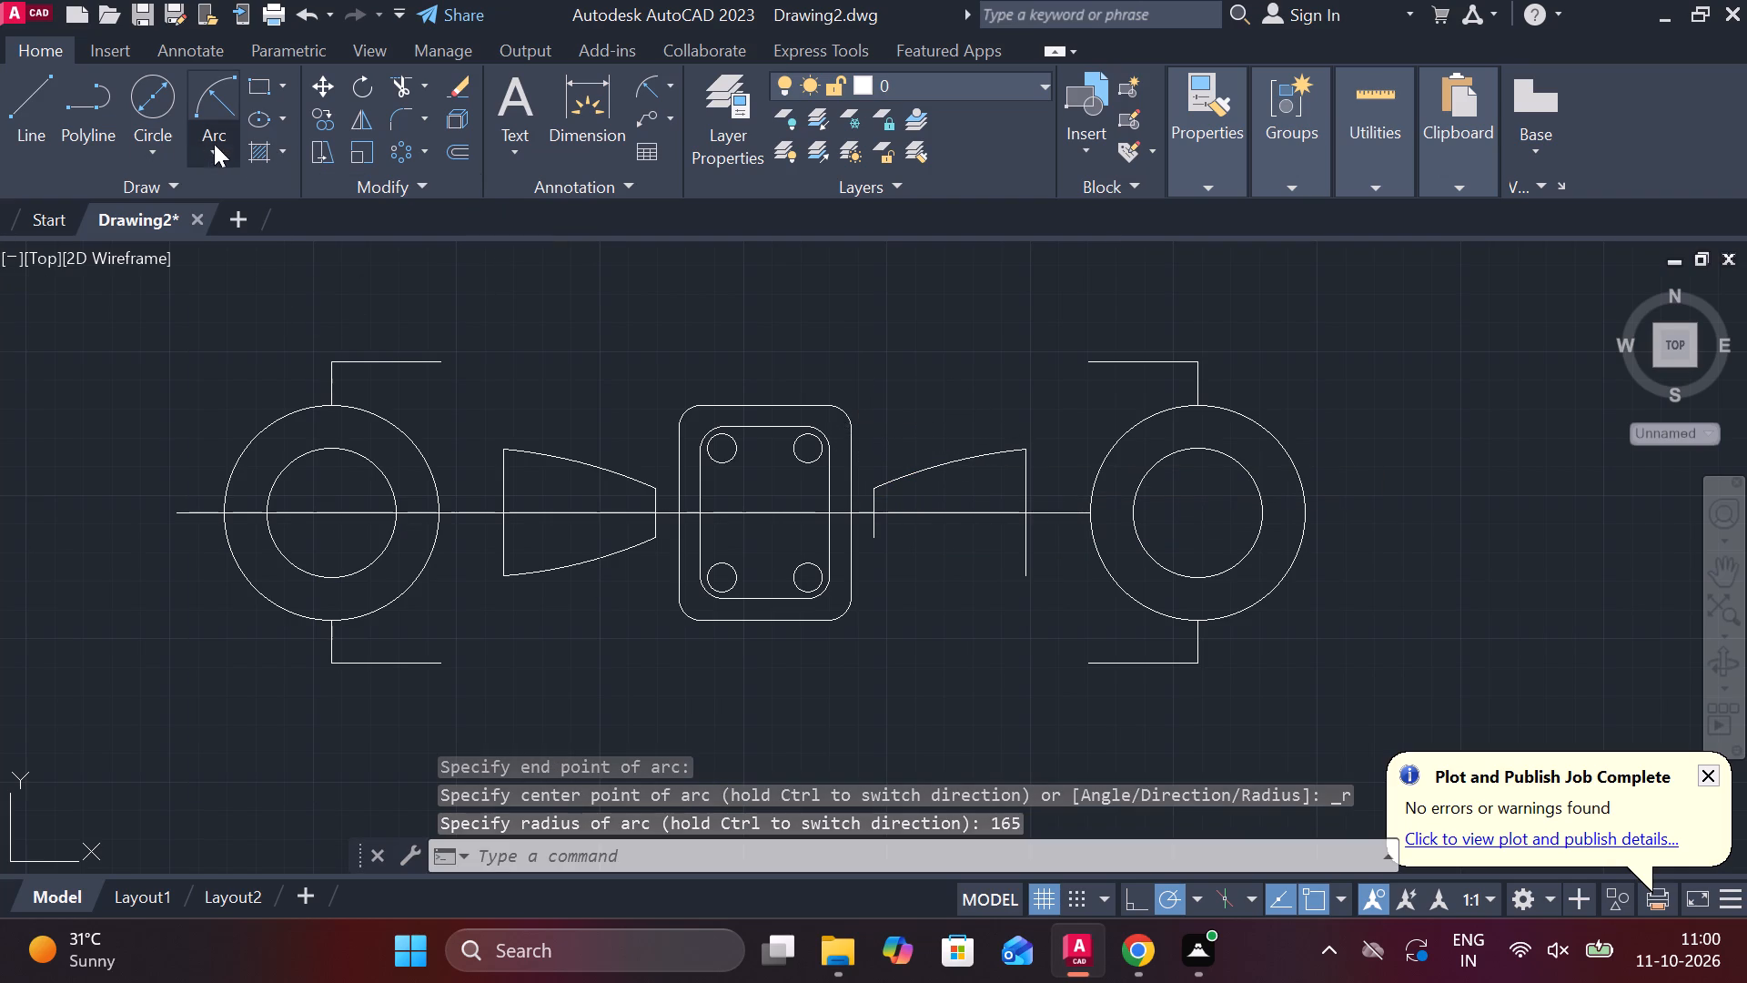
click(328, 545)
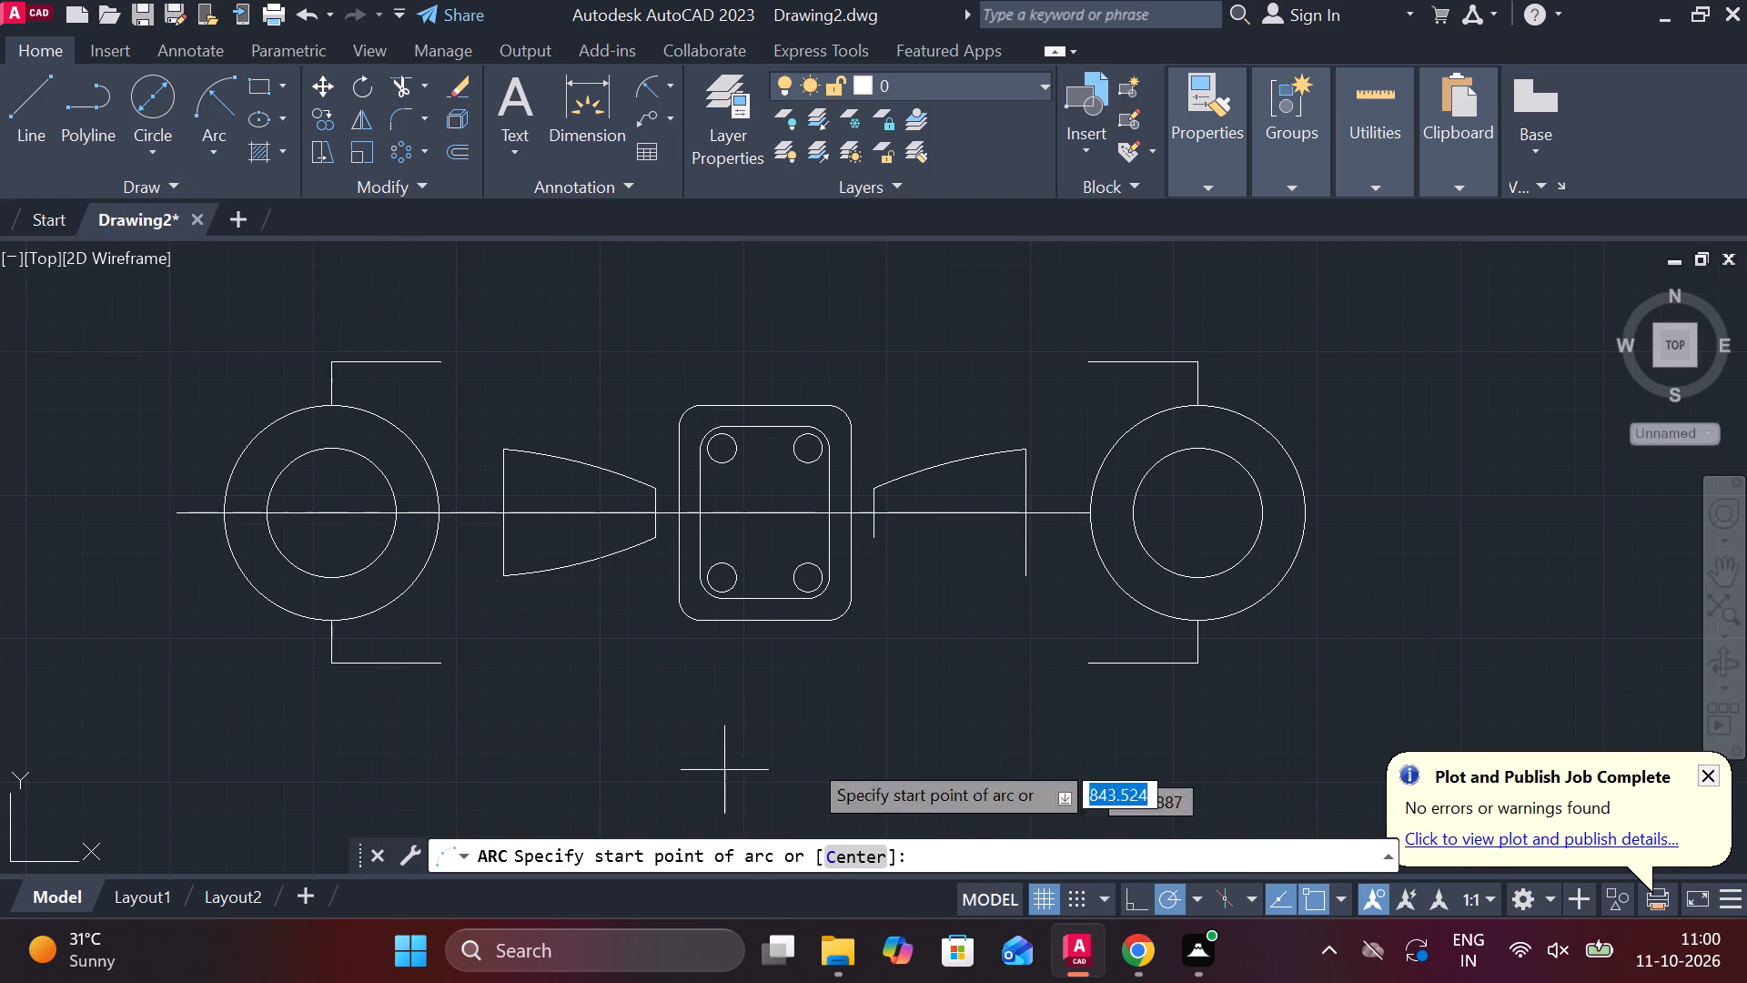
click(881, 539)
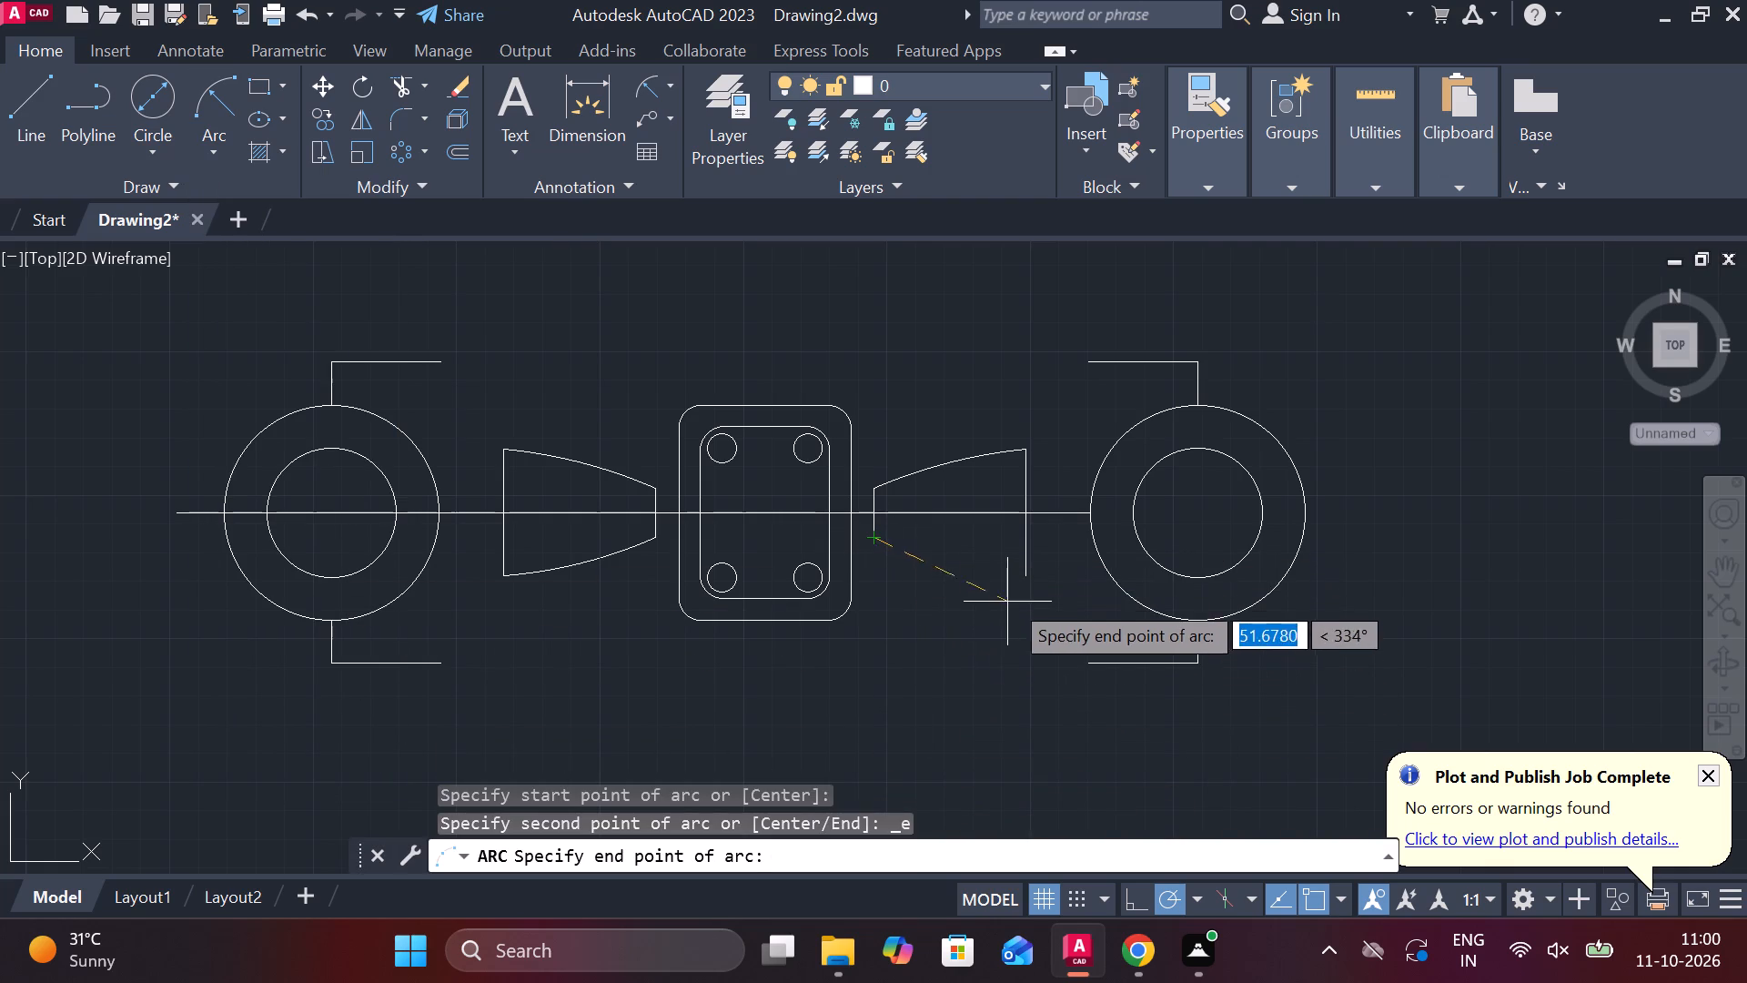
click(1029, 576)
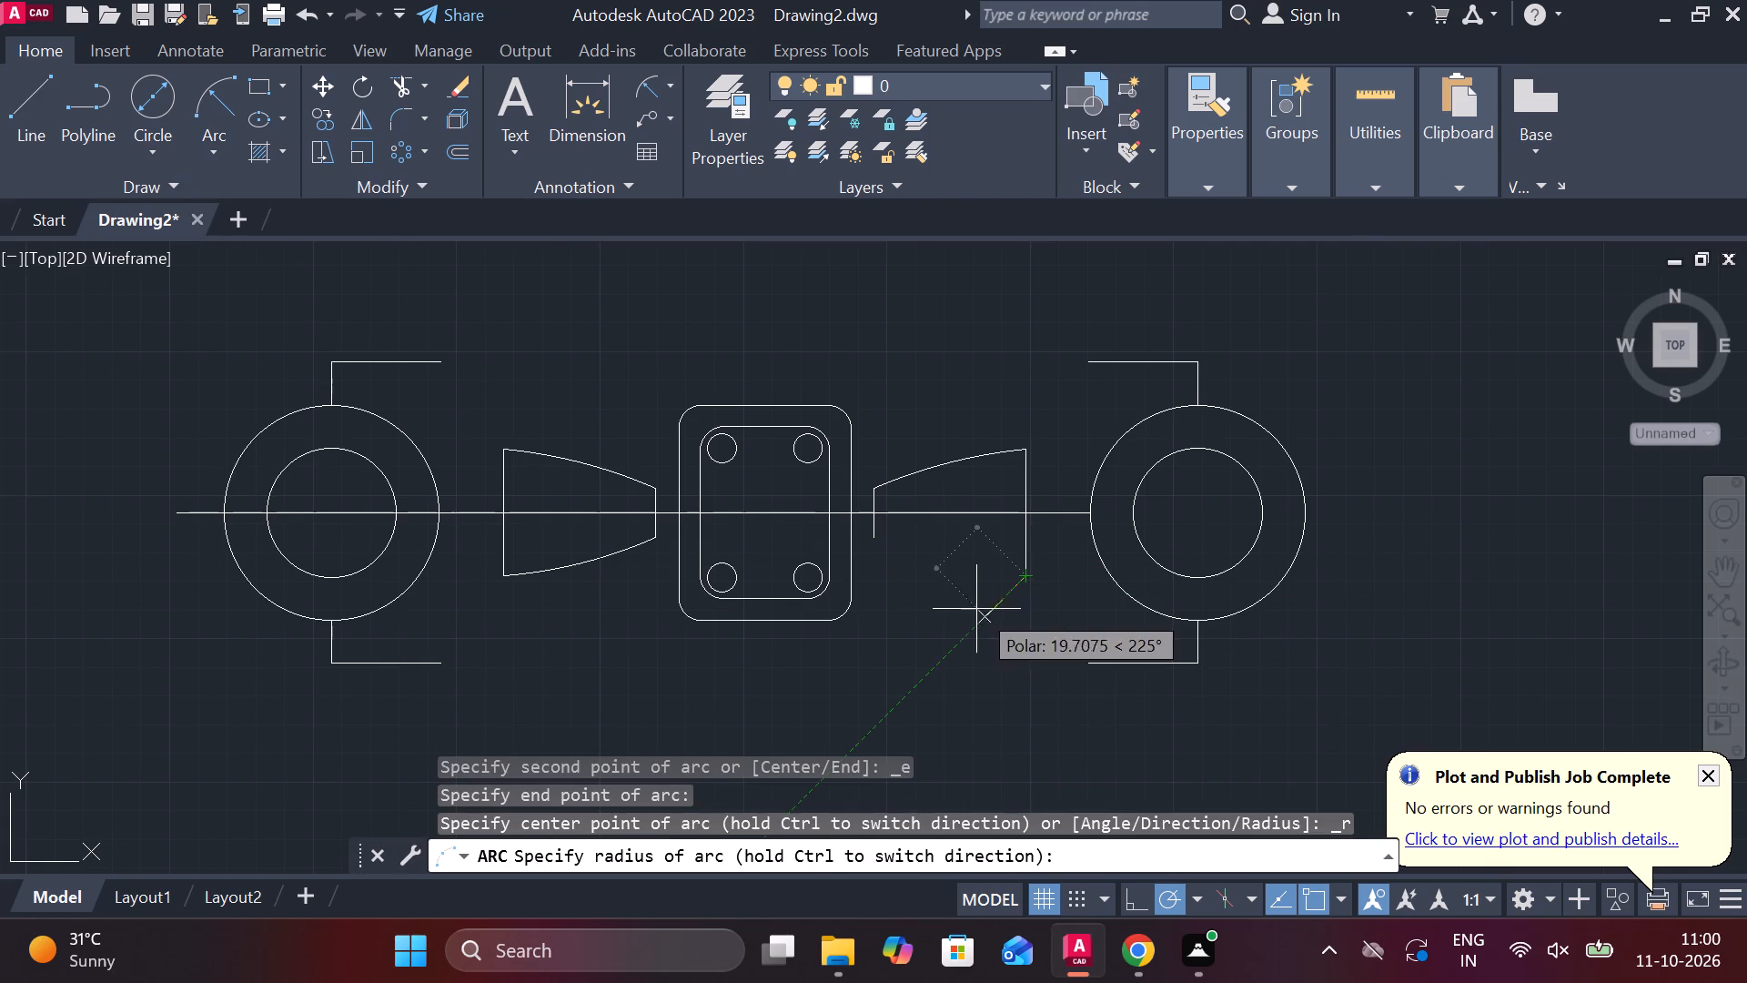
key(1)
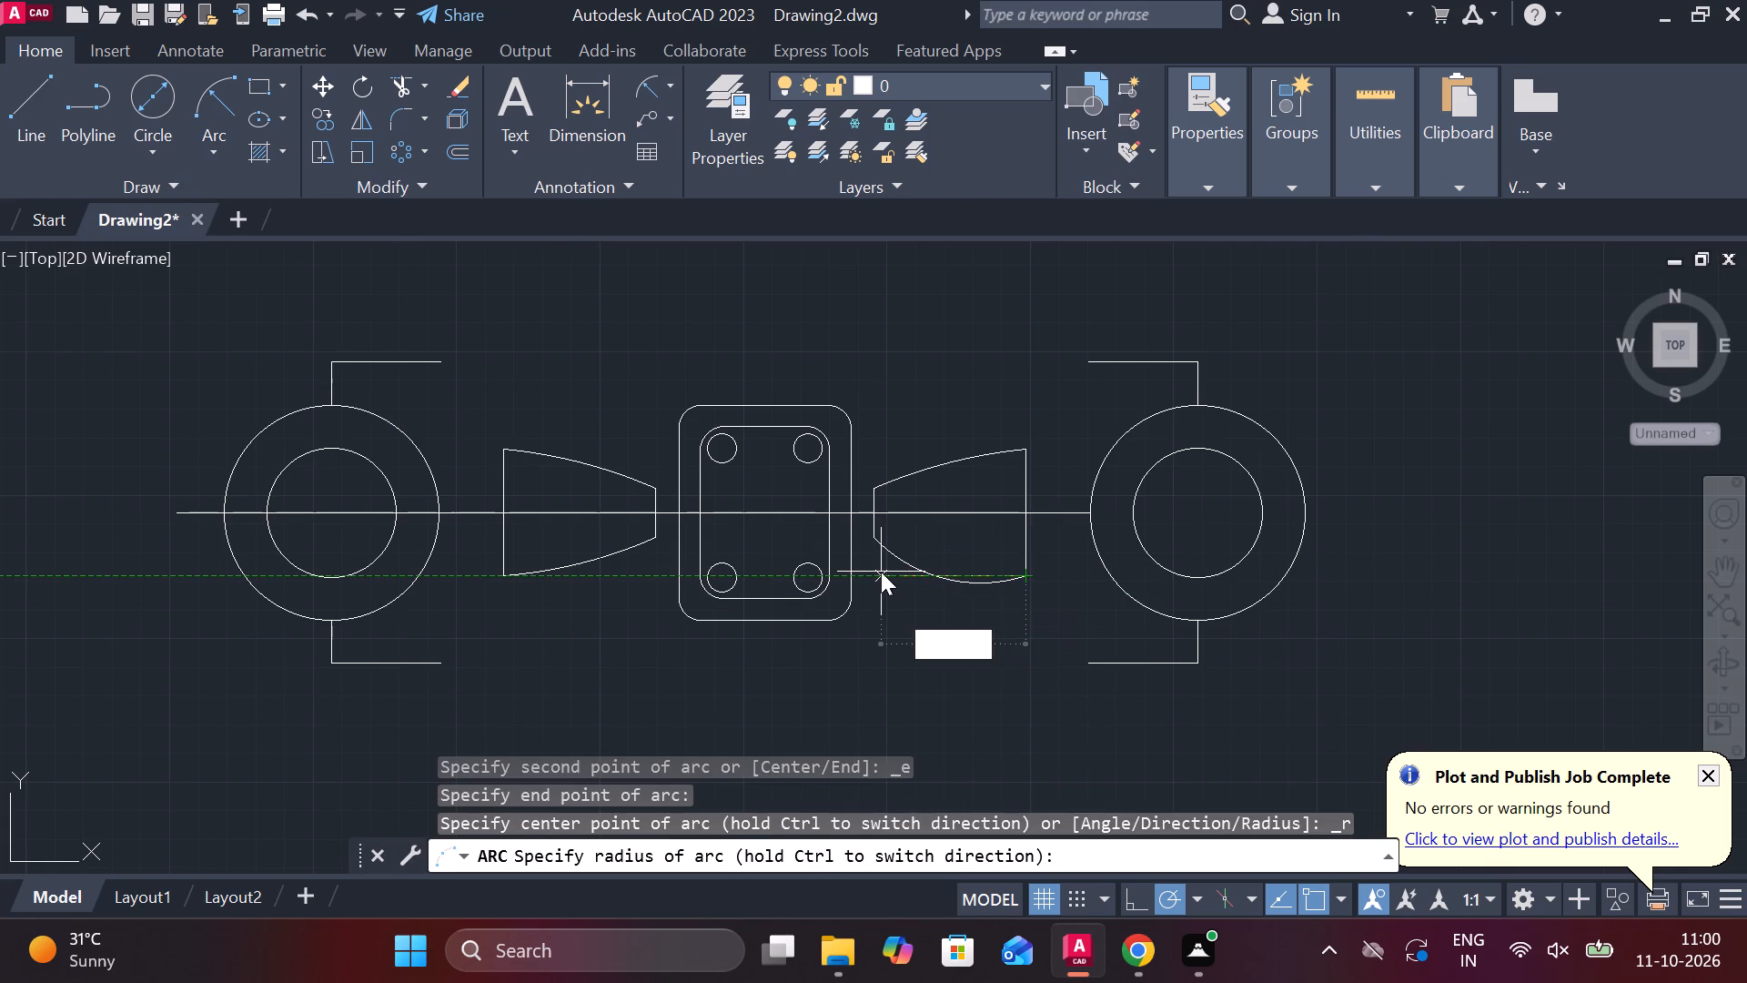
text(65)
key(Return)
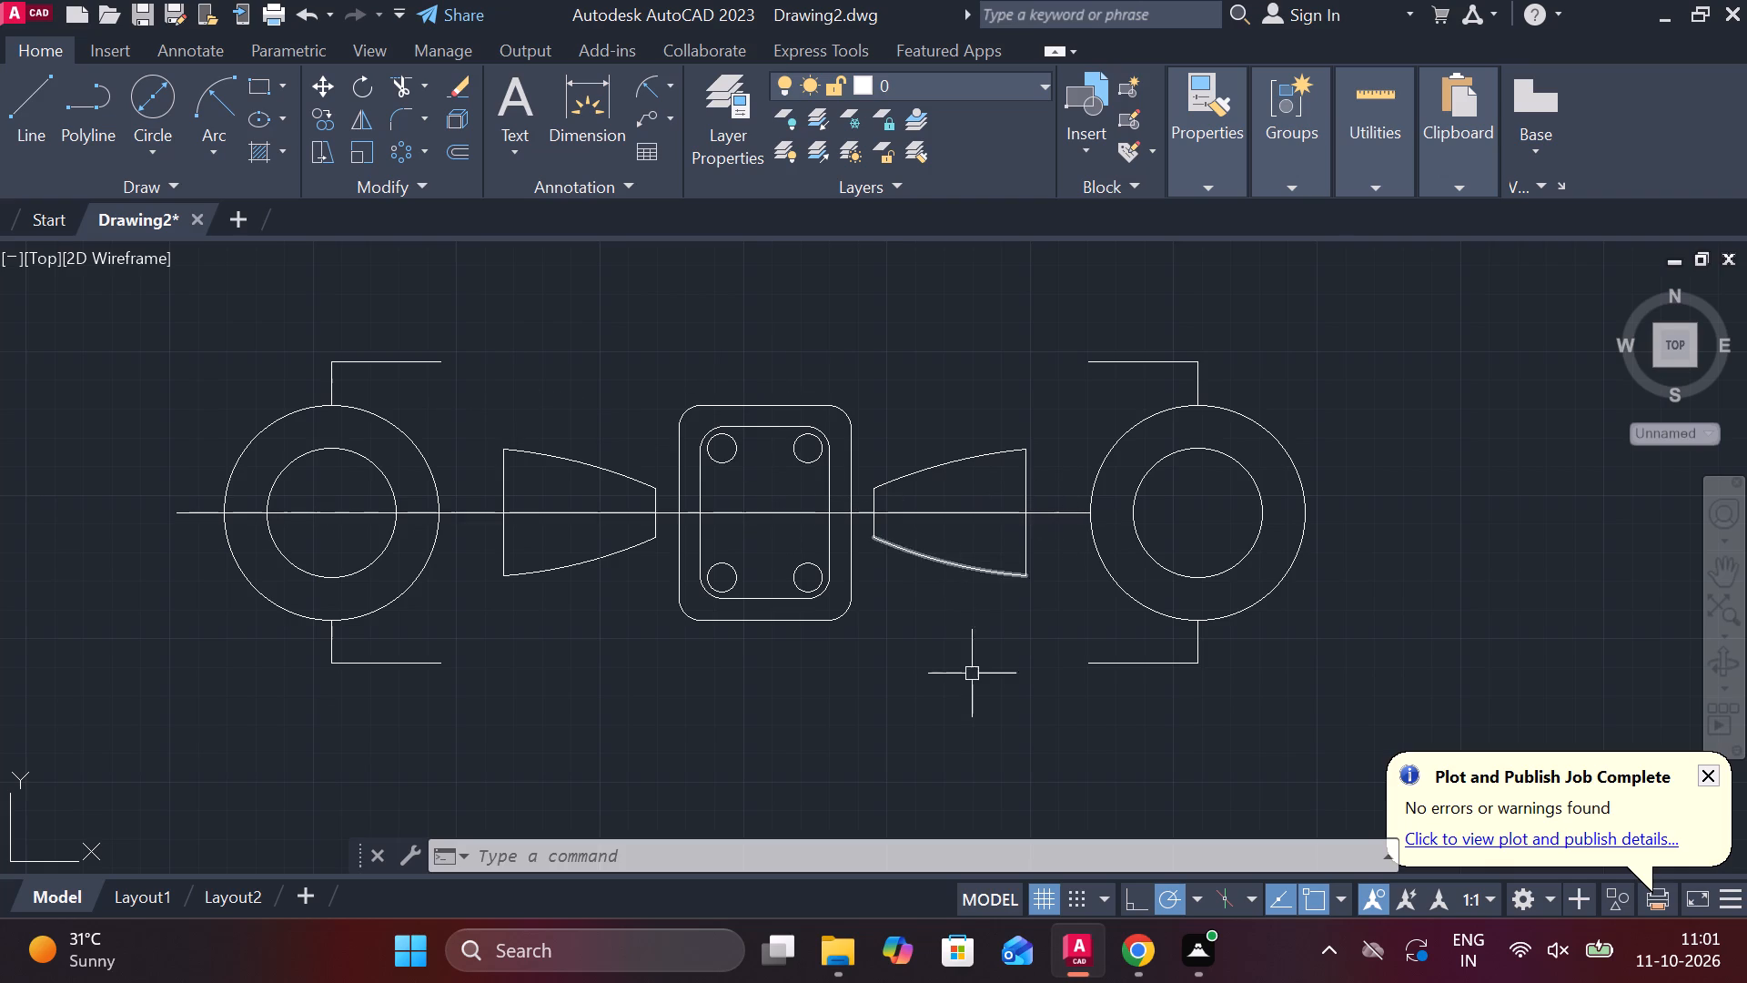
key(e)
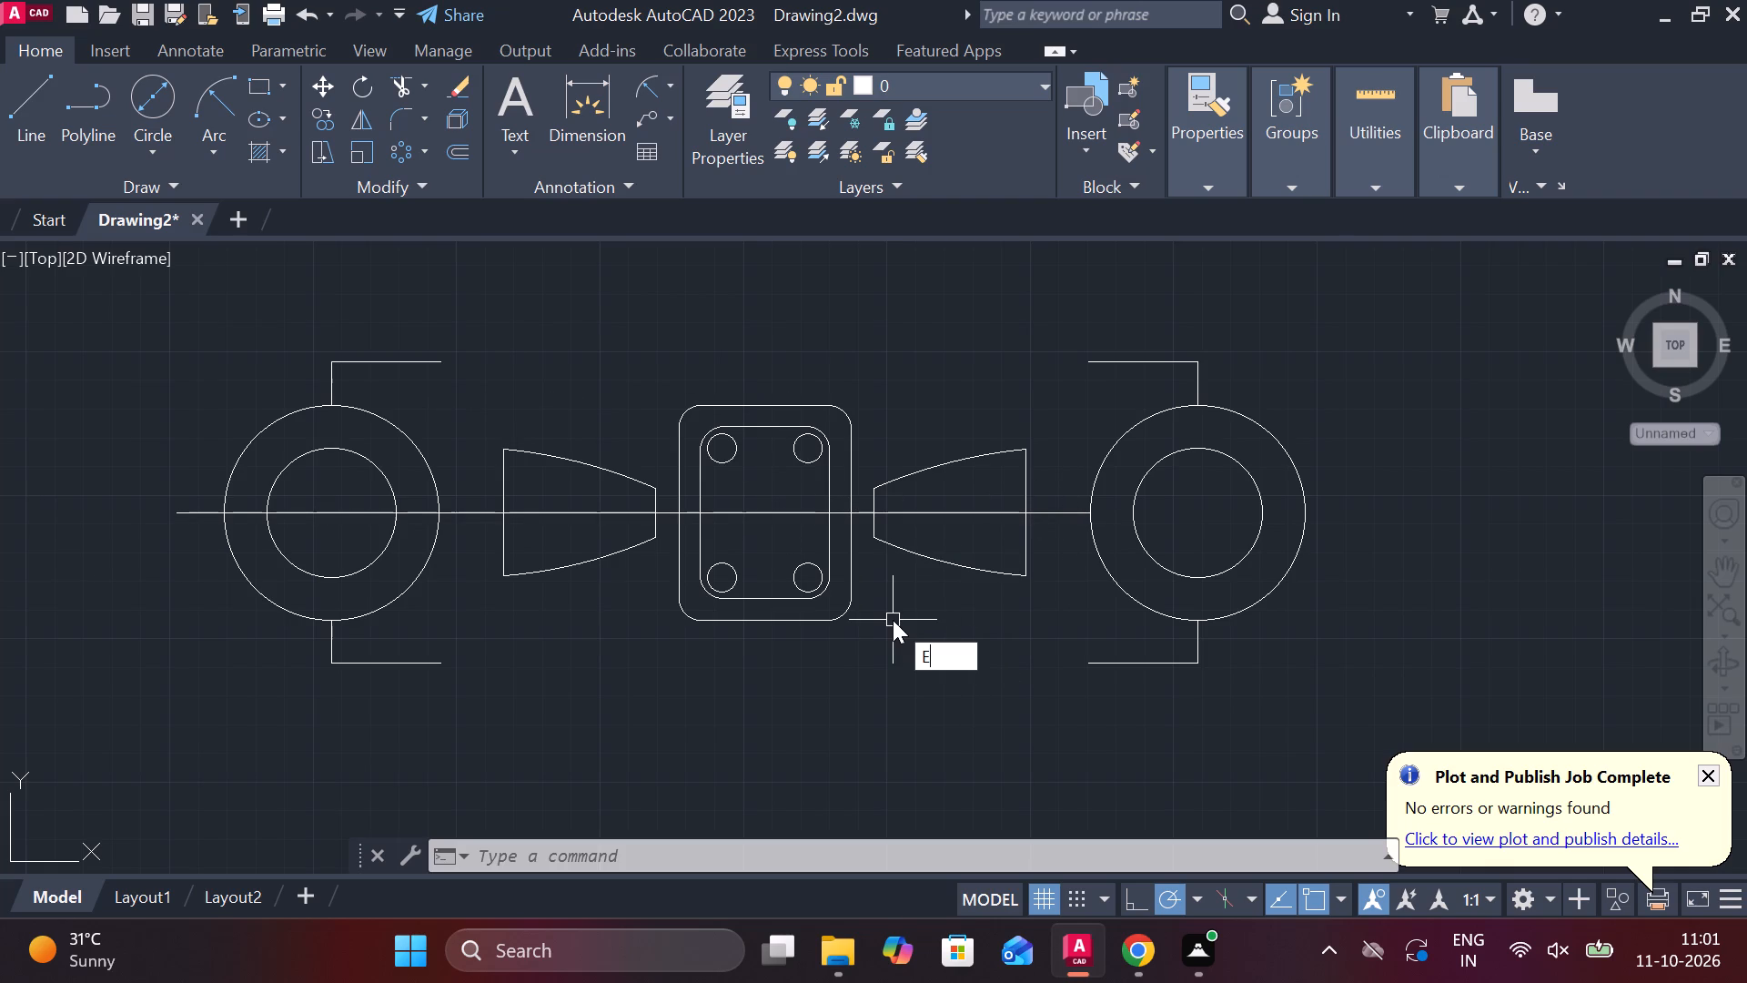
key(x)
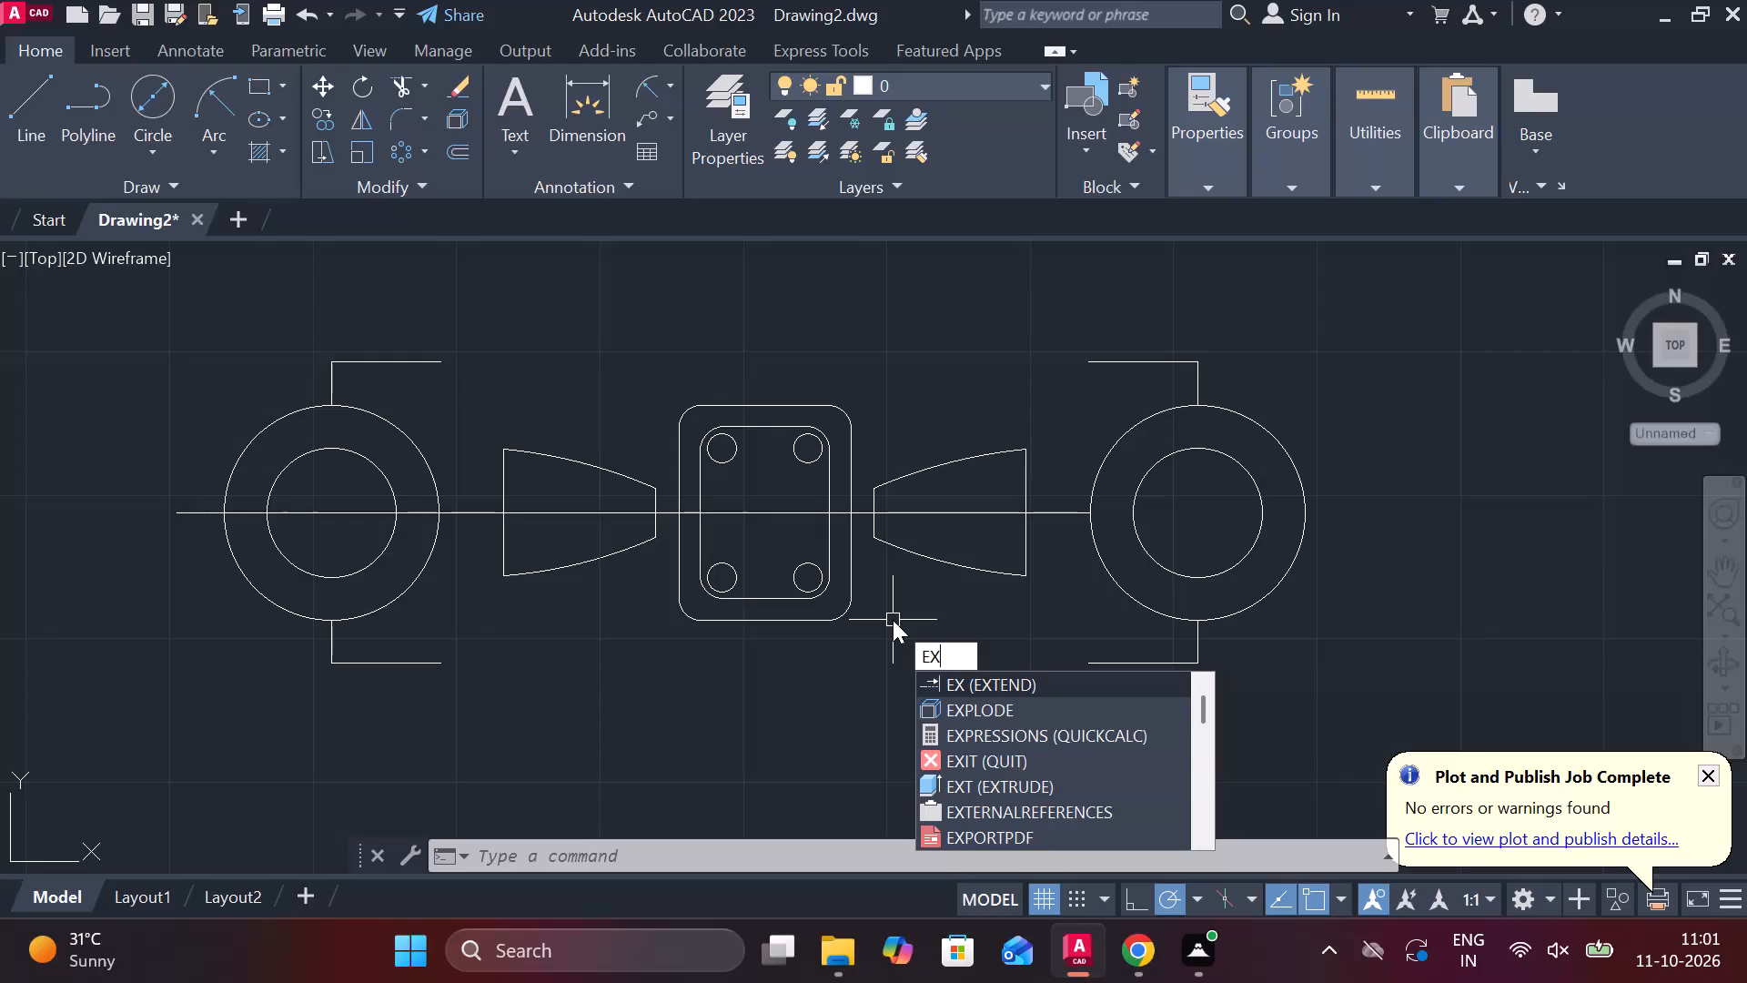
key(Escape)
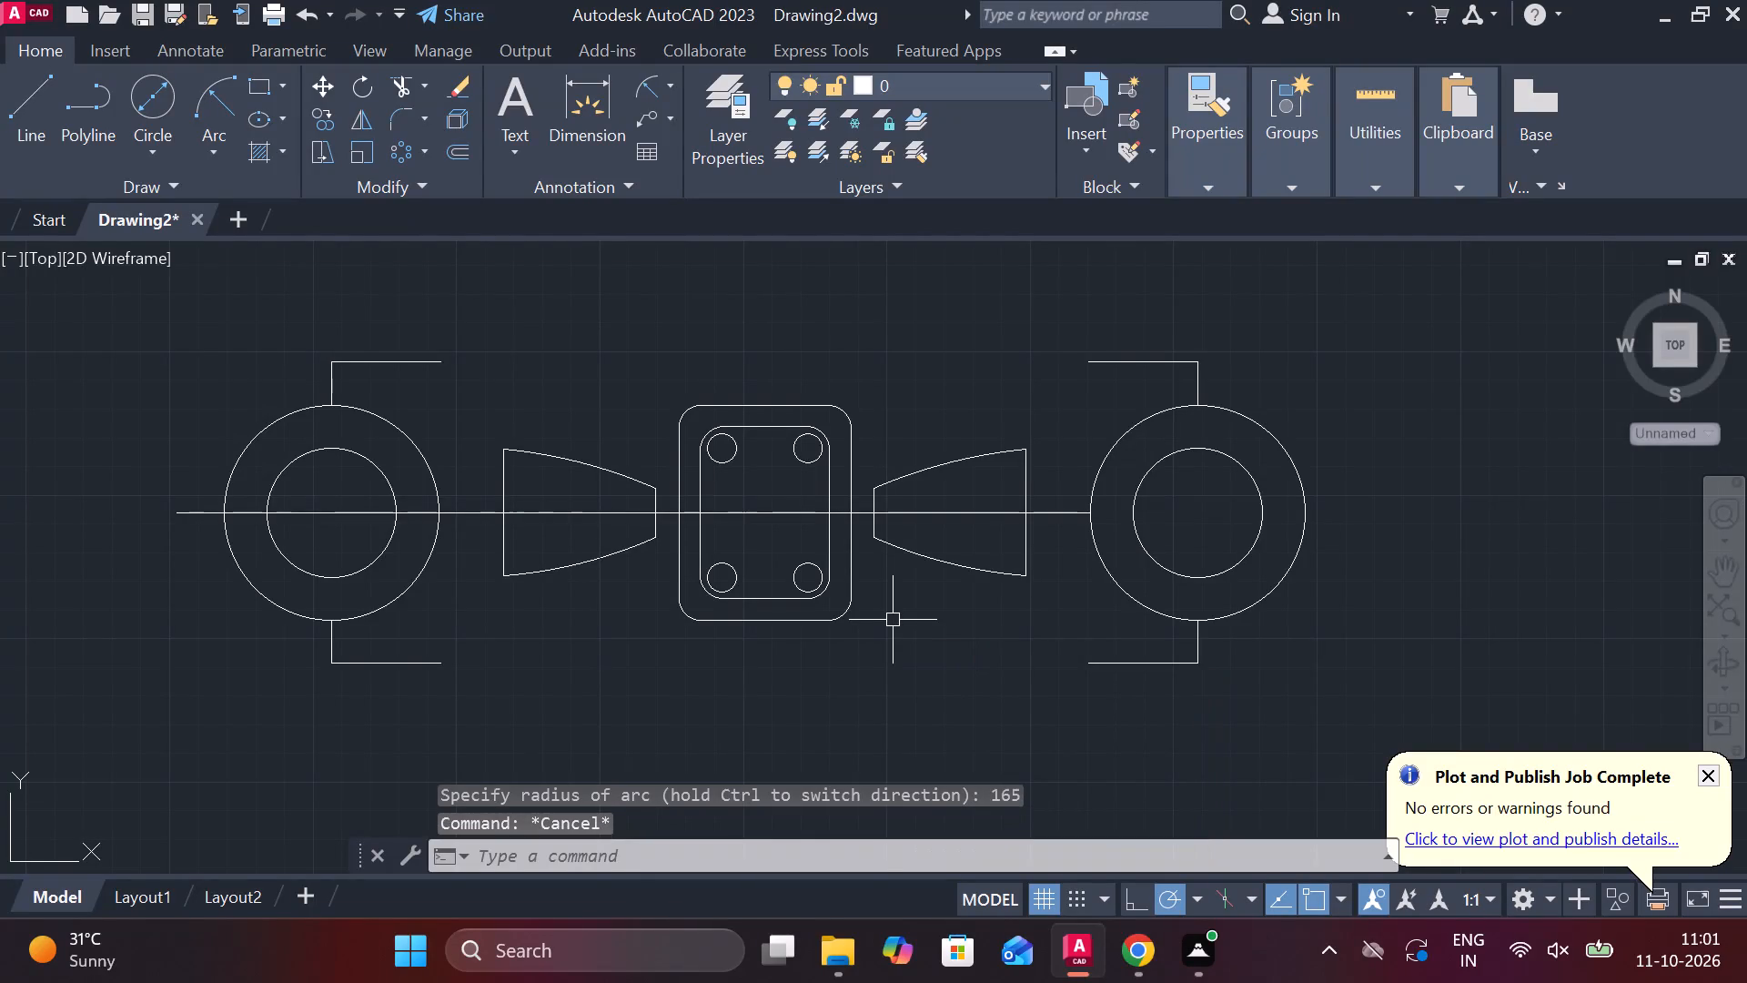
Trim the centreline beyond and through the left circles, through both tapered outlines, and between each taper and its neighbouring outer circle.
click(399, 87)
click(179, 513)
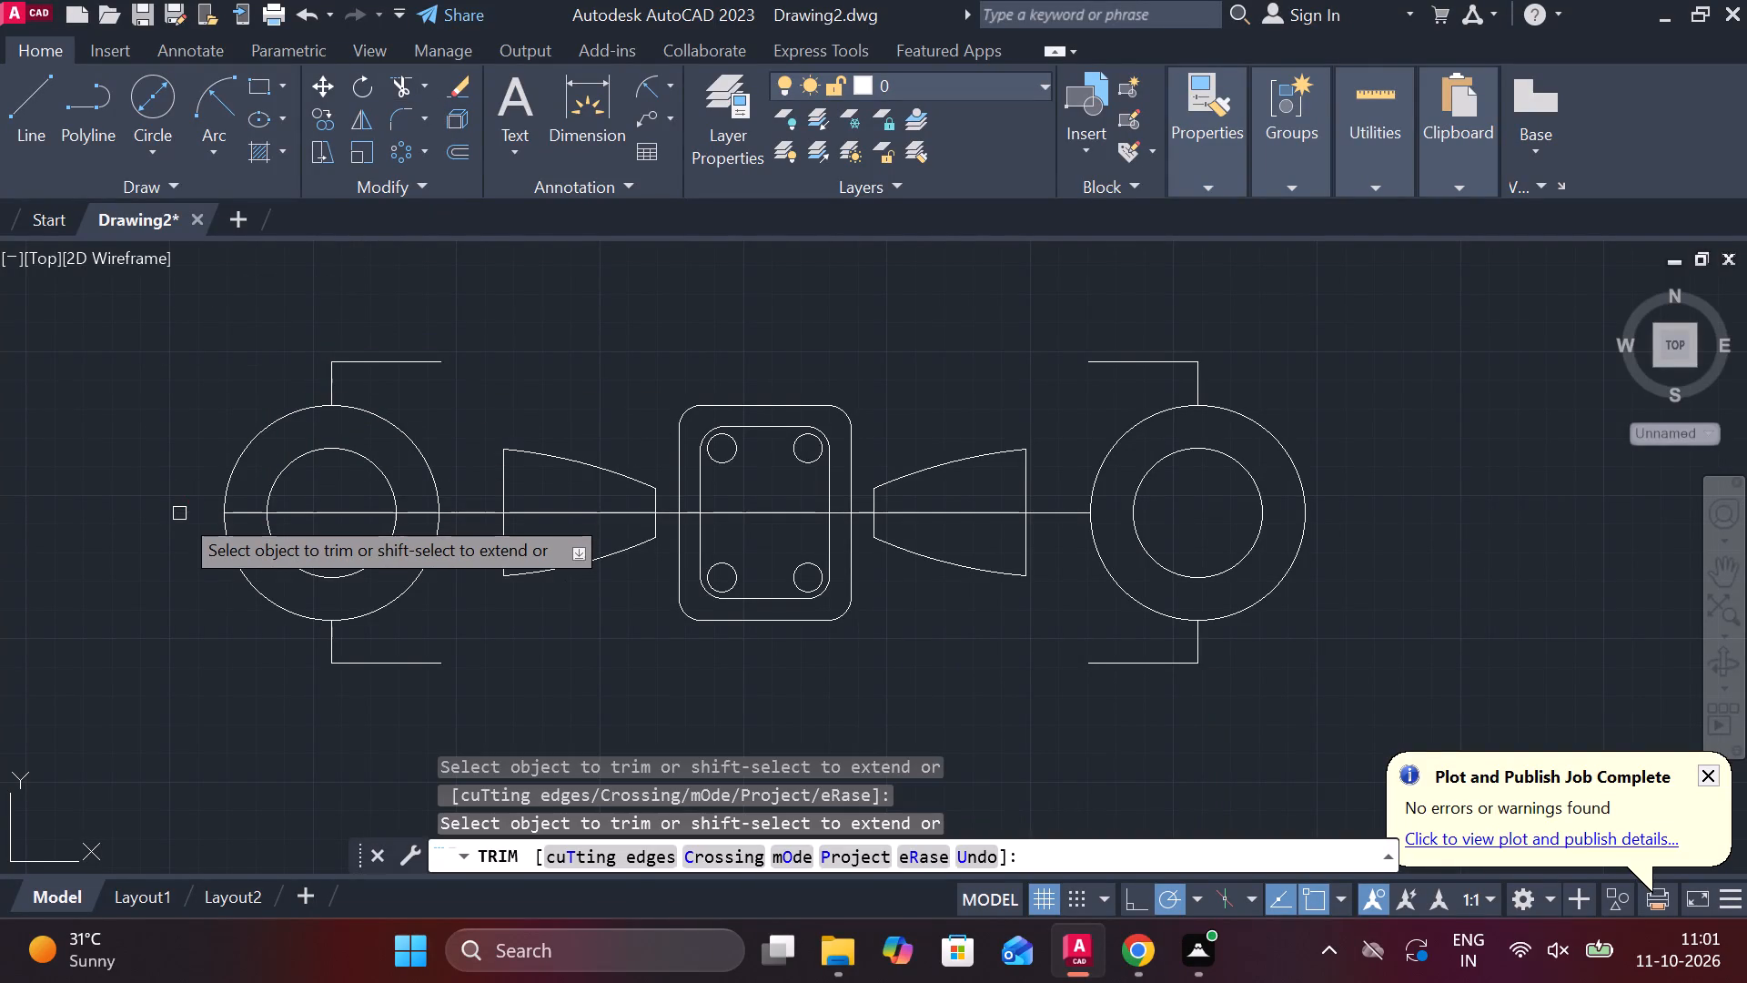
click(253, 519)
click(338, 515)
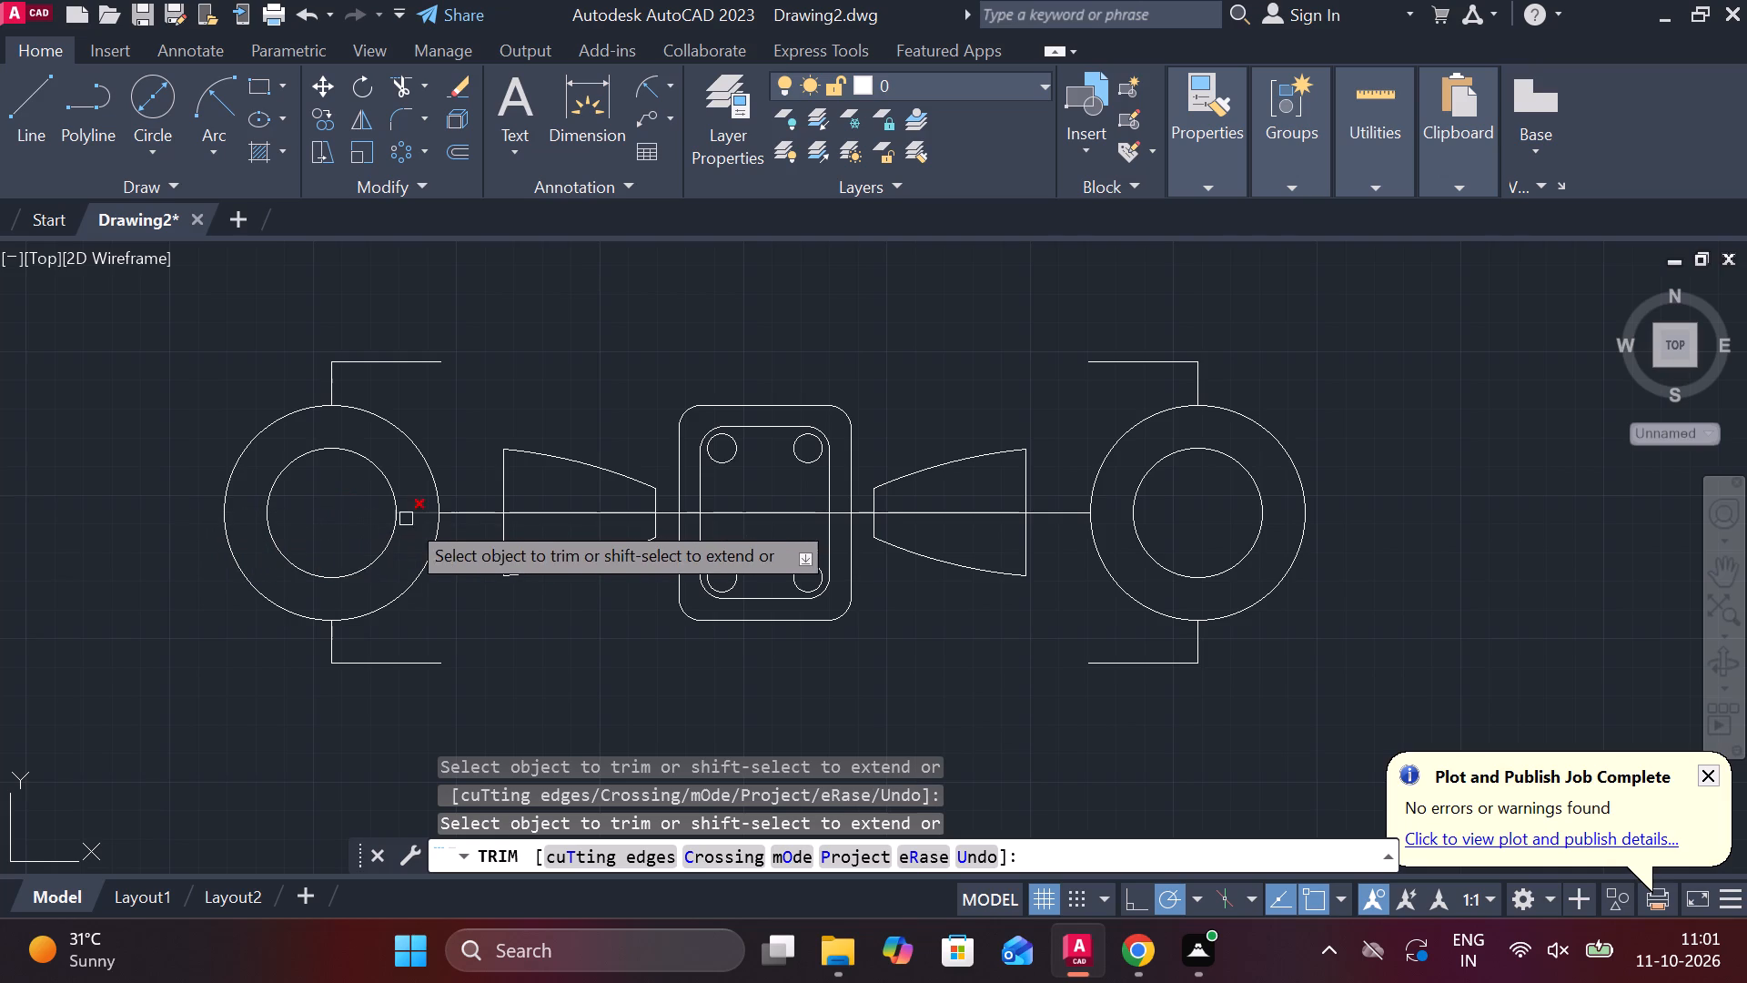
click(421, 515)
click(488, 518)
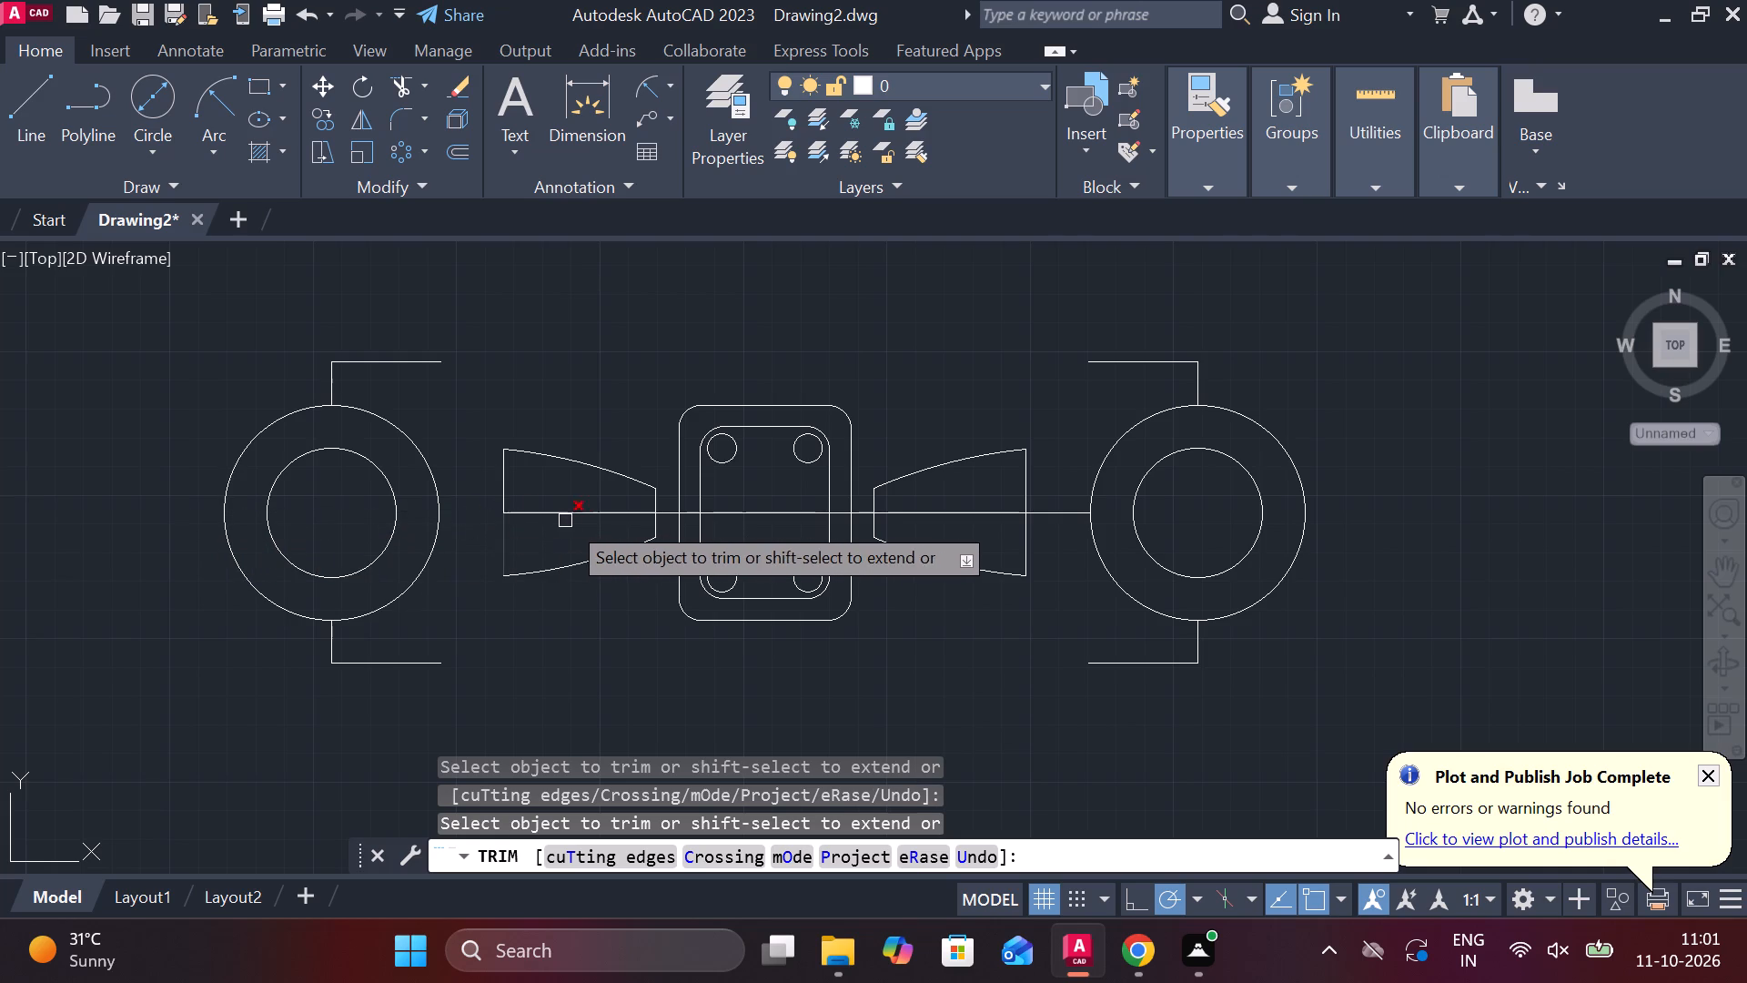
click(585, 519)
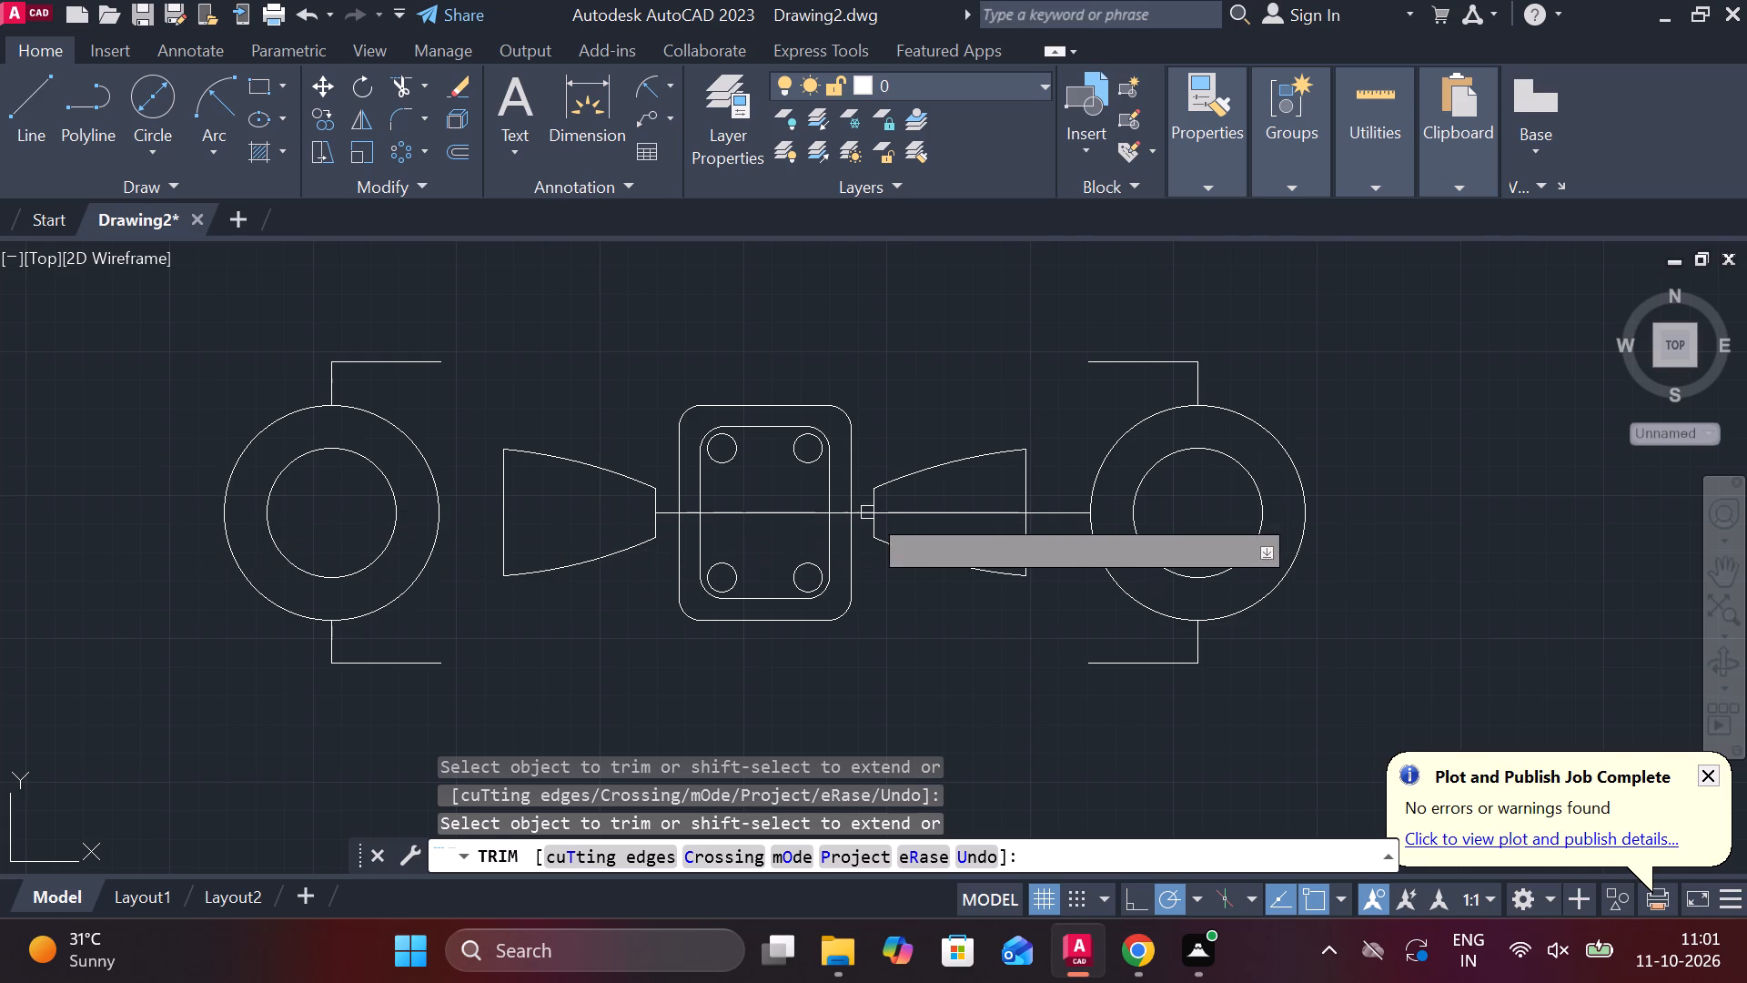
click(996, 520)
click(1061, 512)
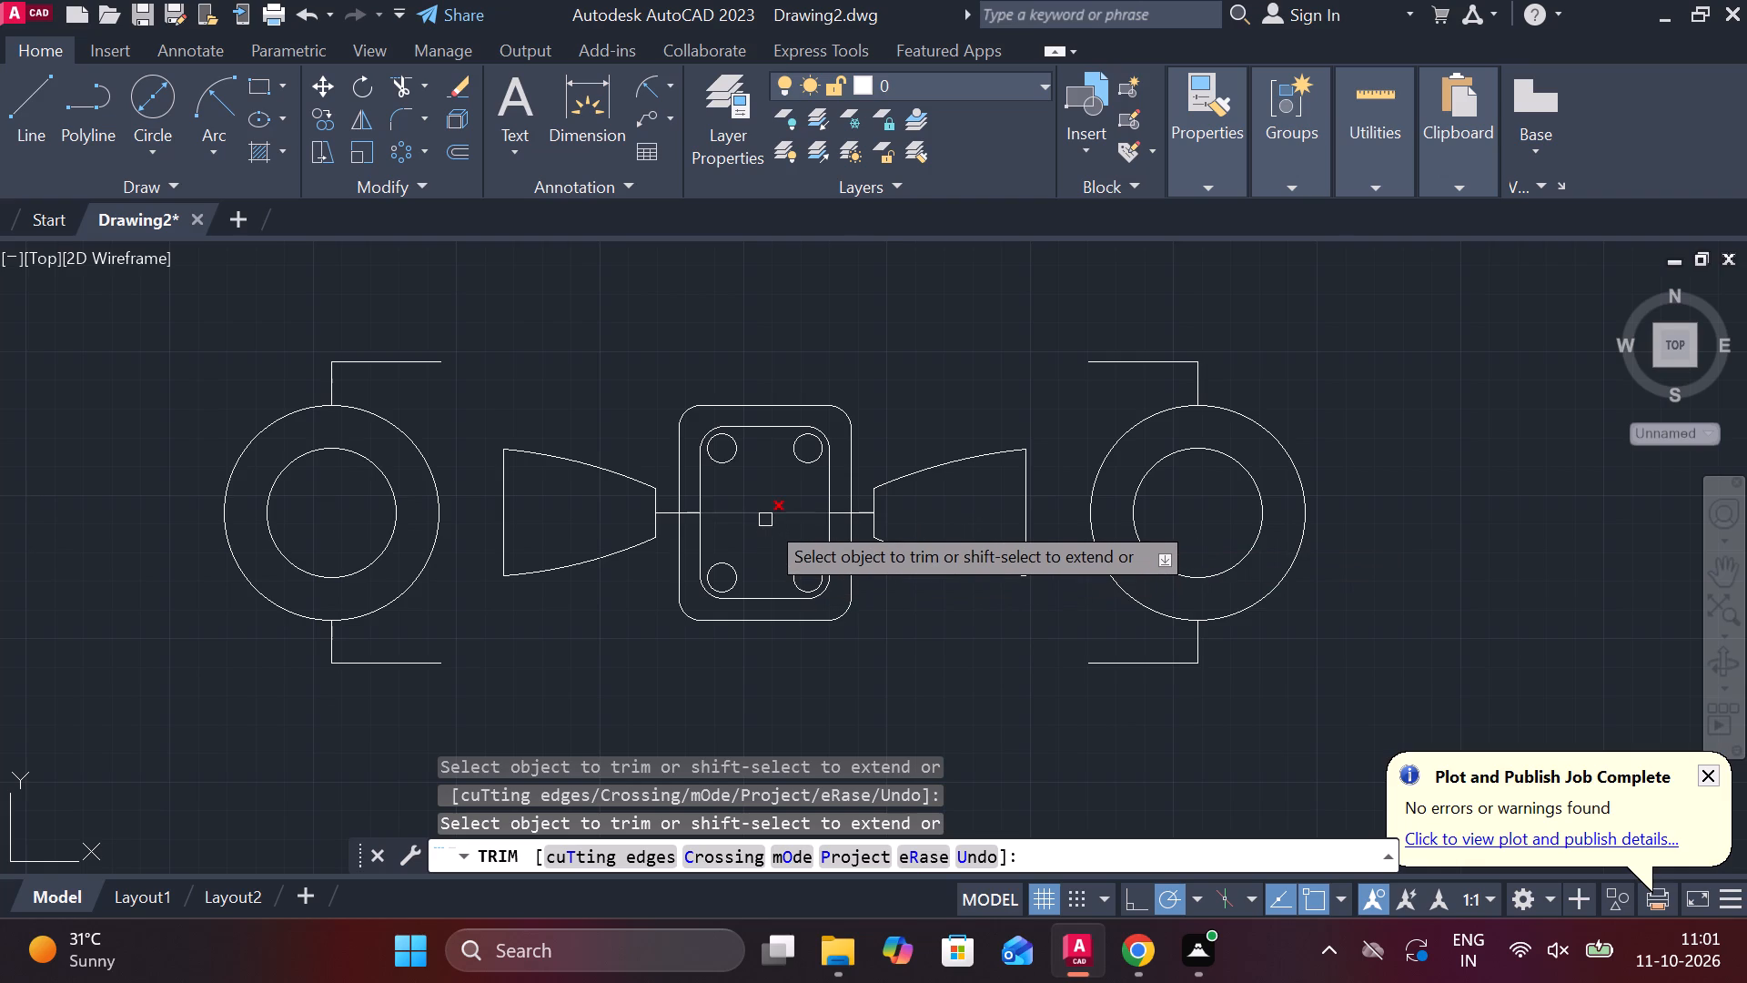
Trim the centreline in the gaps between the central plate and the two tapered outlines.
click(662, 513)
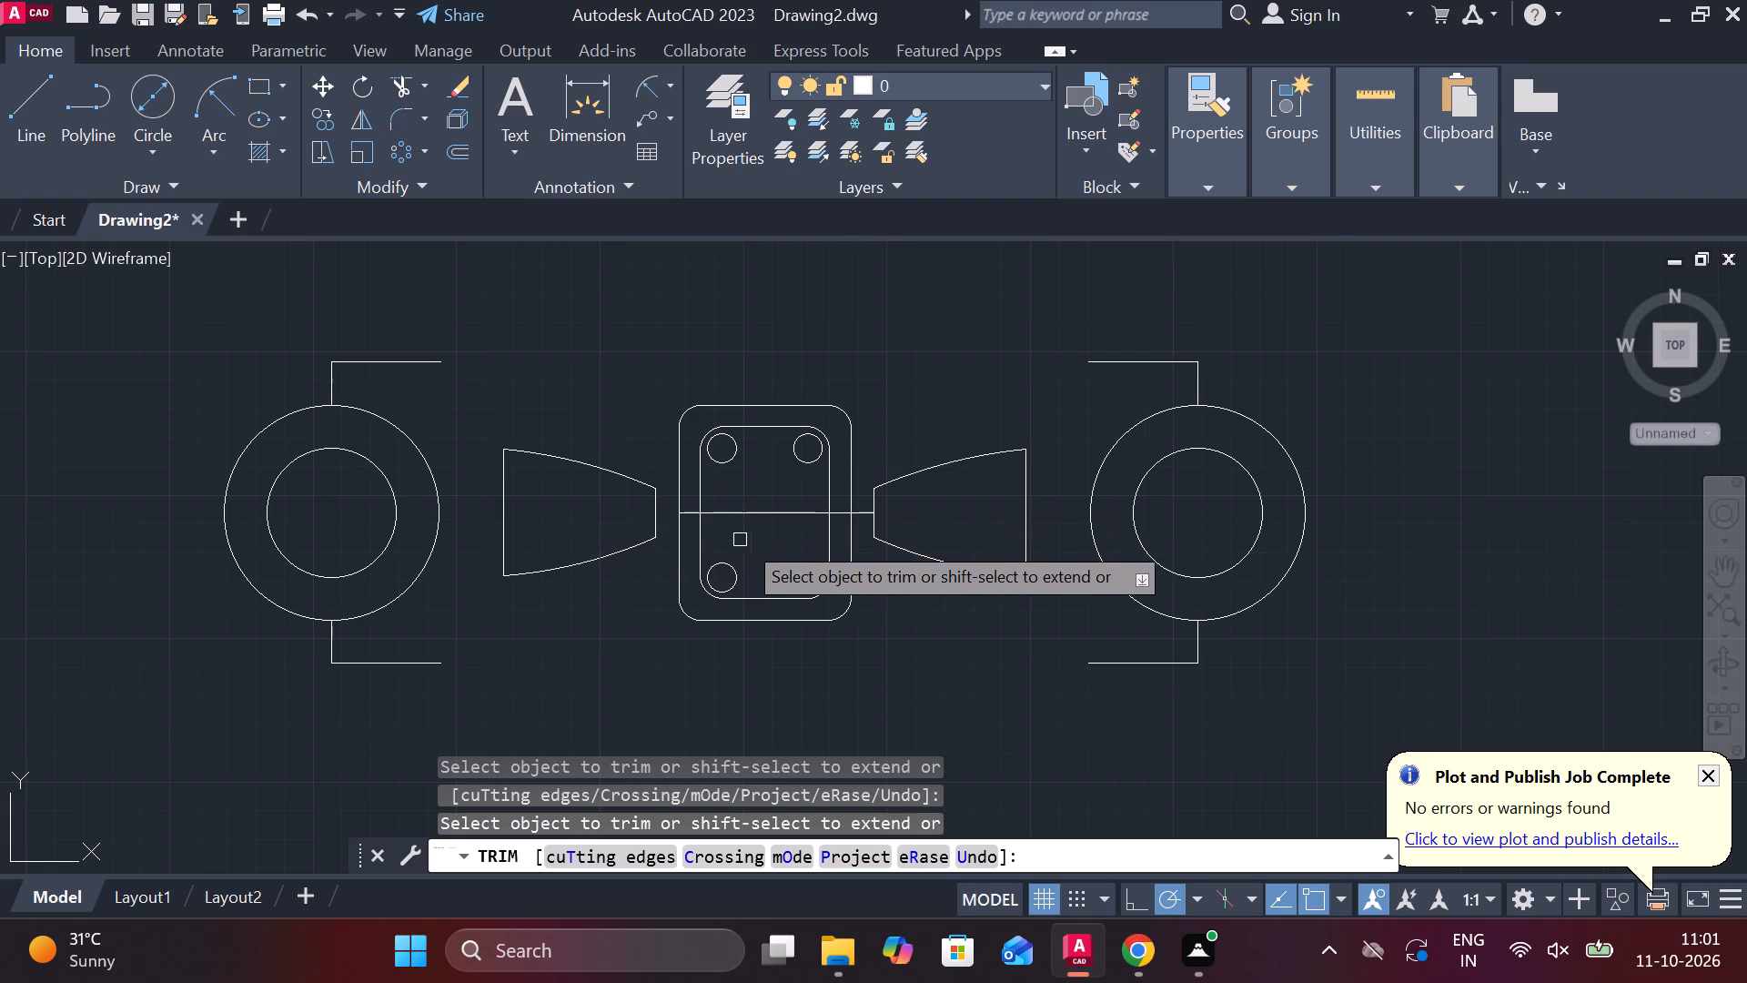
scroll(742, 533, down, 1)
scroll(742, 533, up, 3)
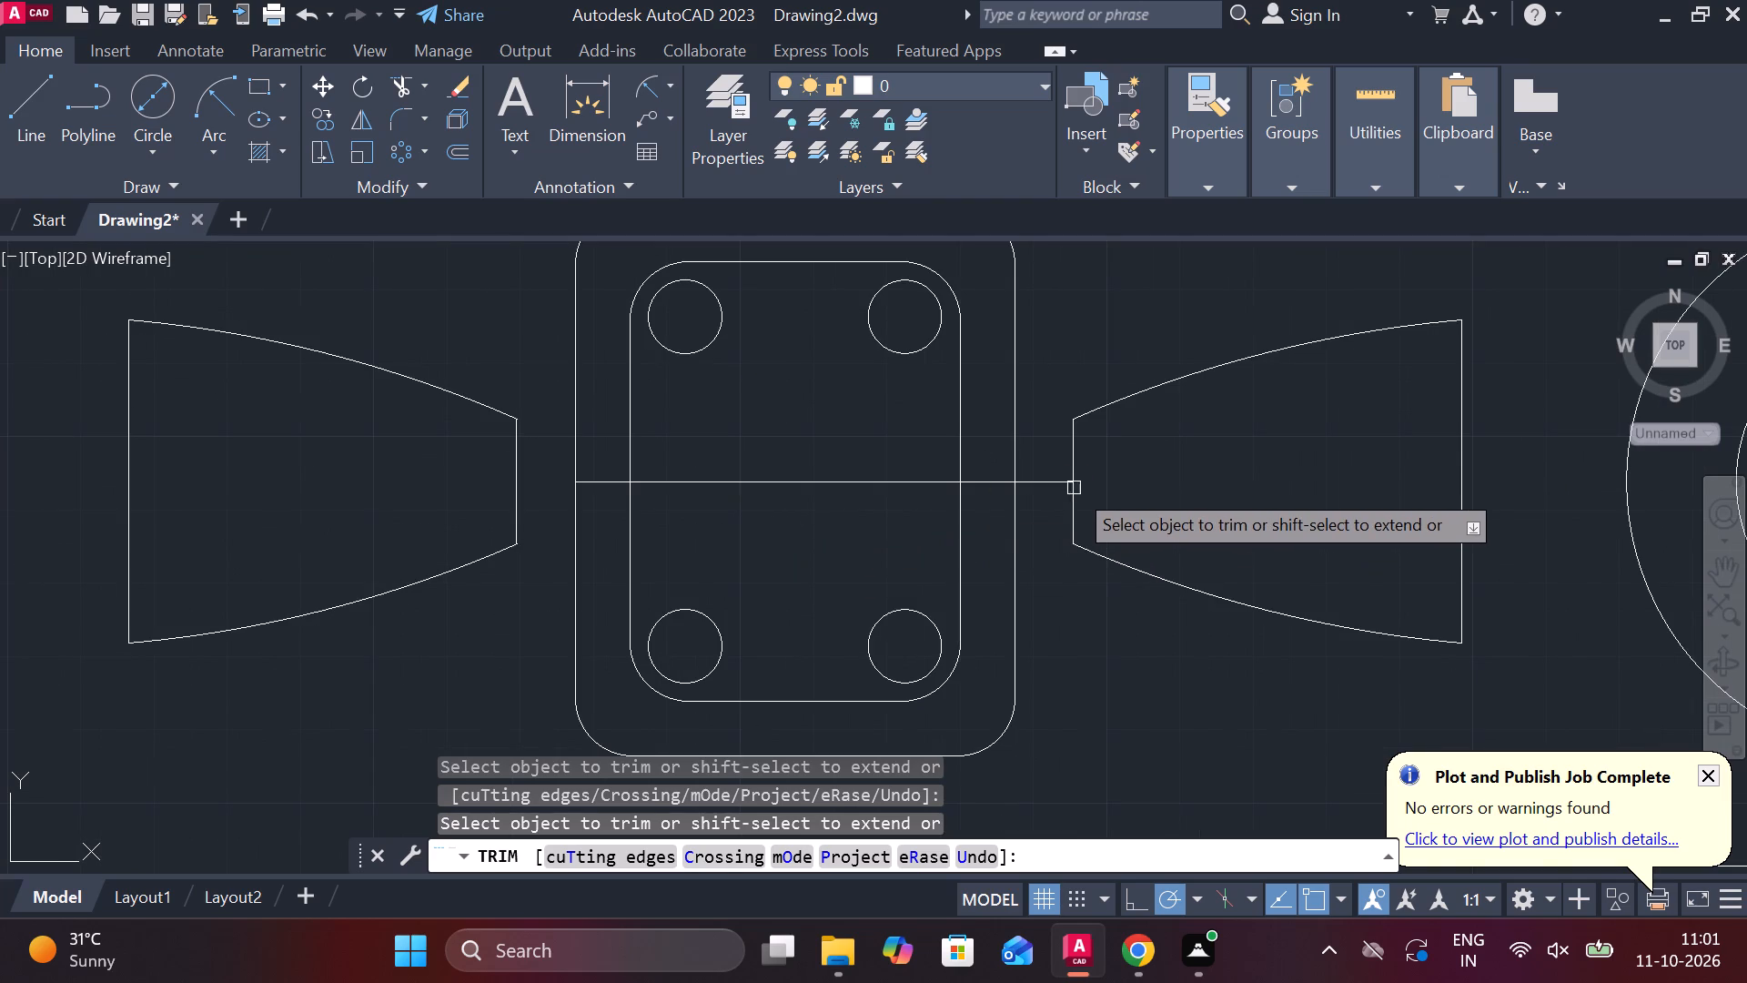
click(1056, 487)
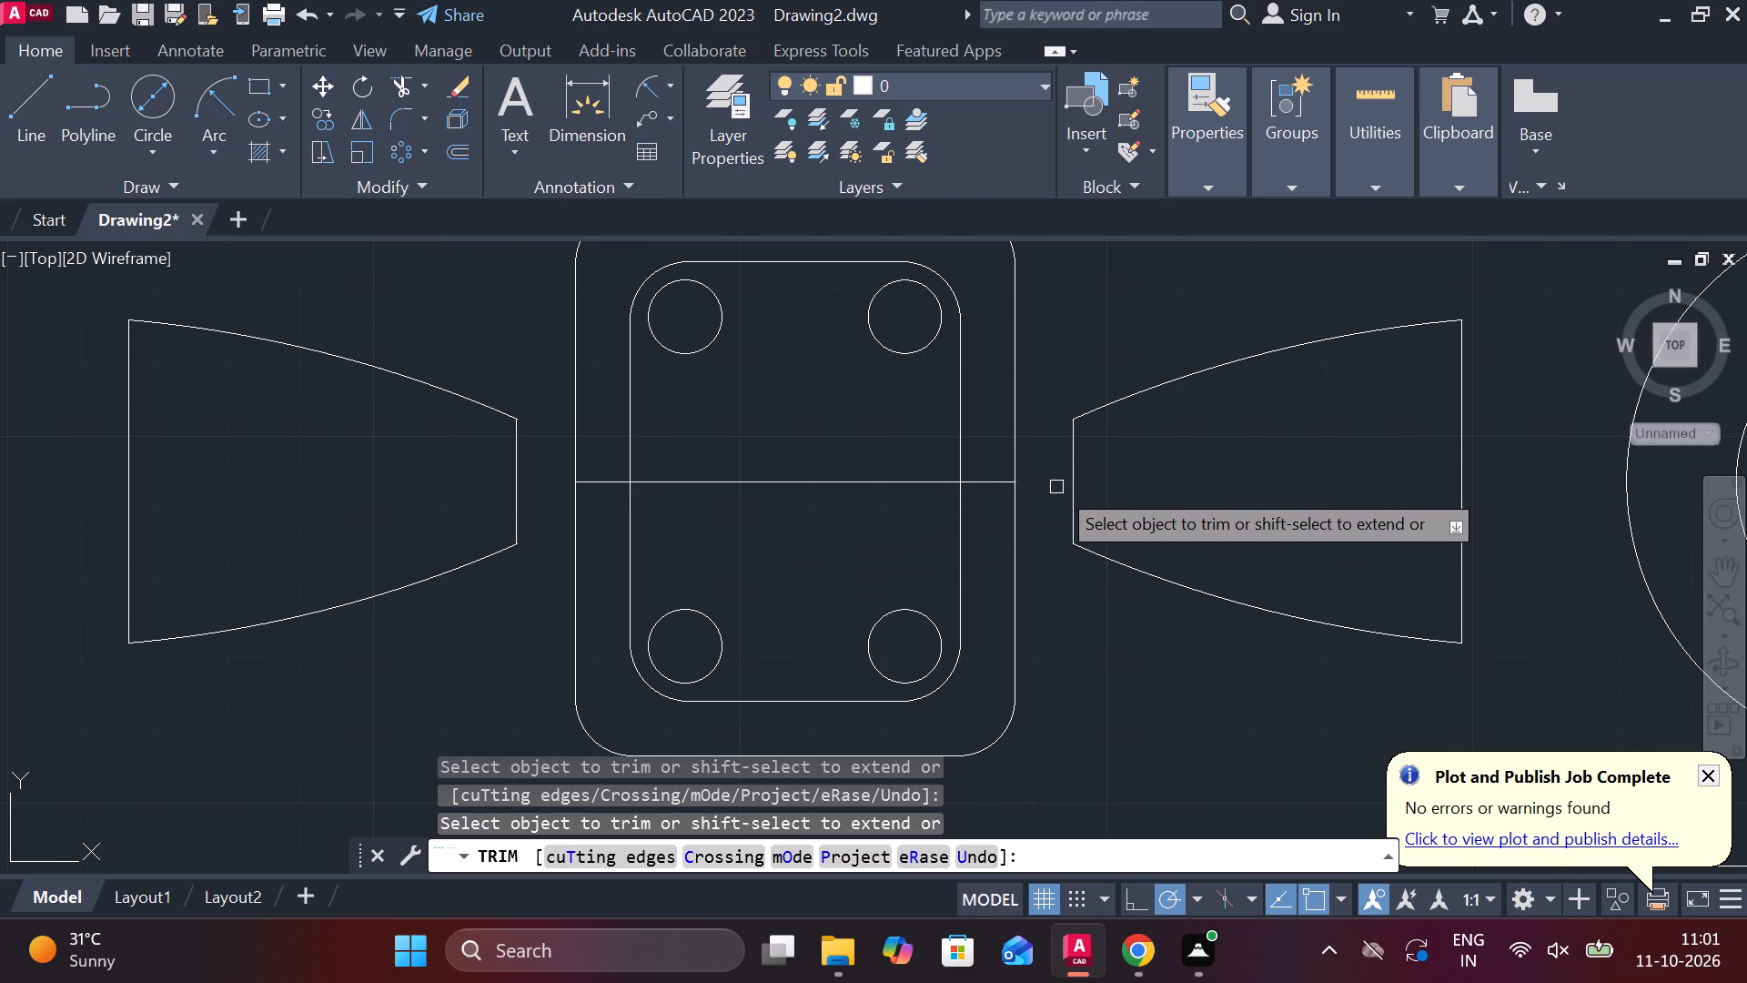
scroll(900, 521, down, 2)
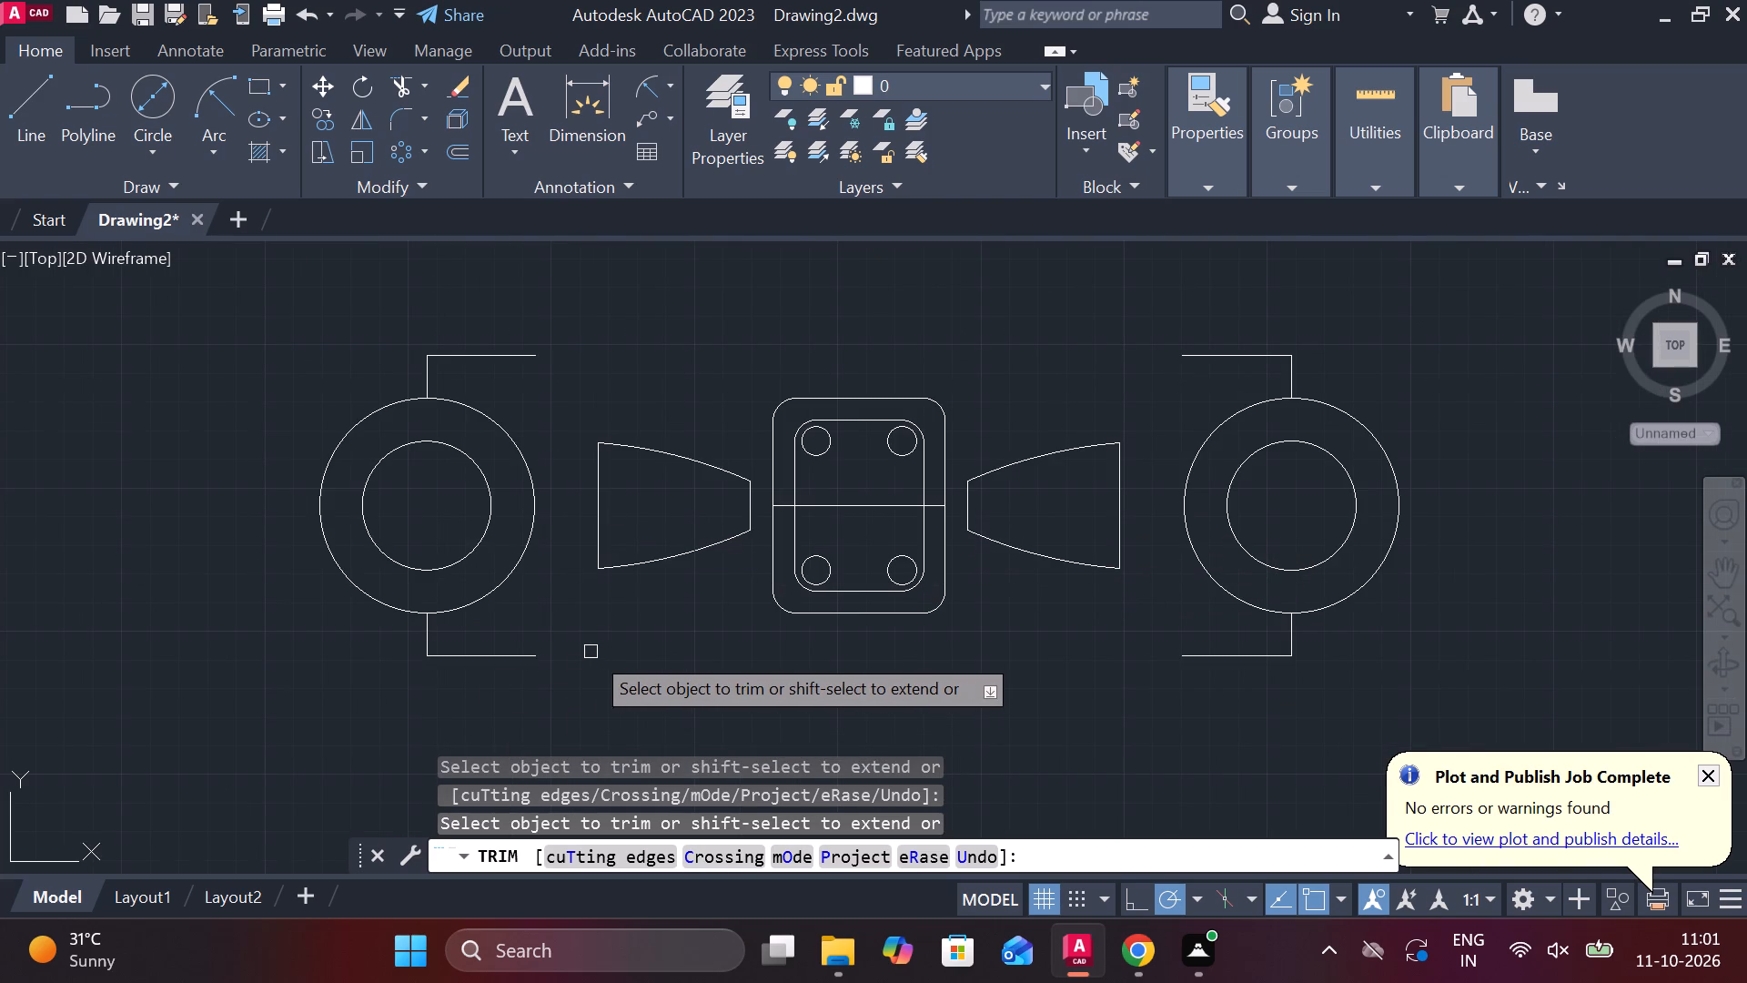
key(Escape)
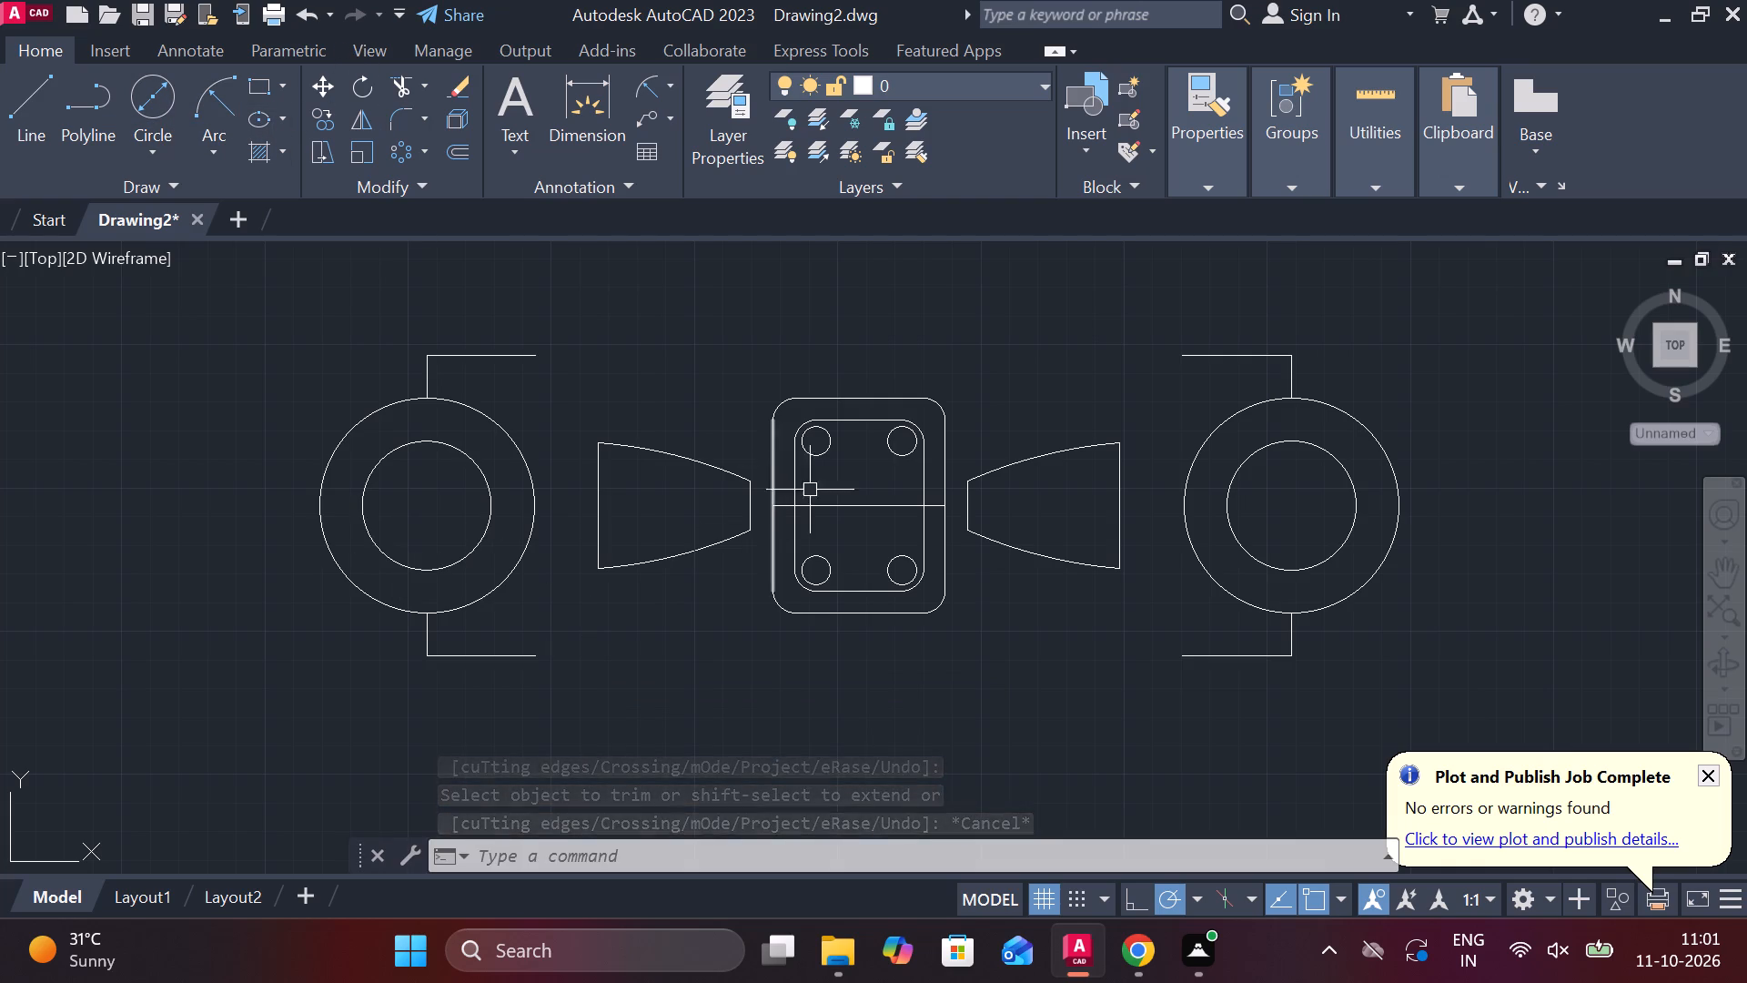
Copy the plate's horizontal centreline 22.5 upward from its midpoint, through the upper pair of holes.
click(857, 505)
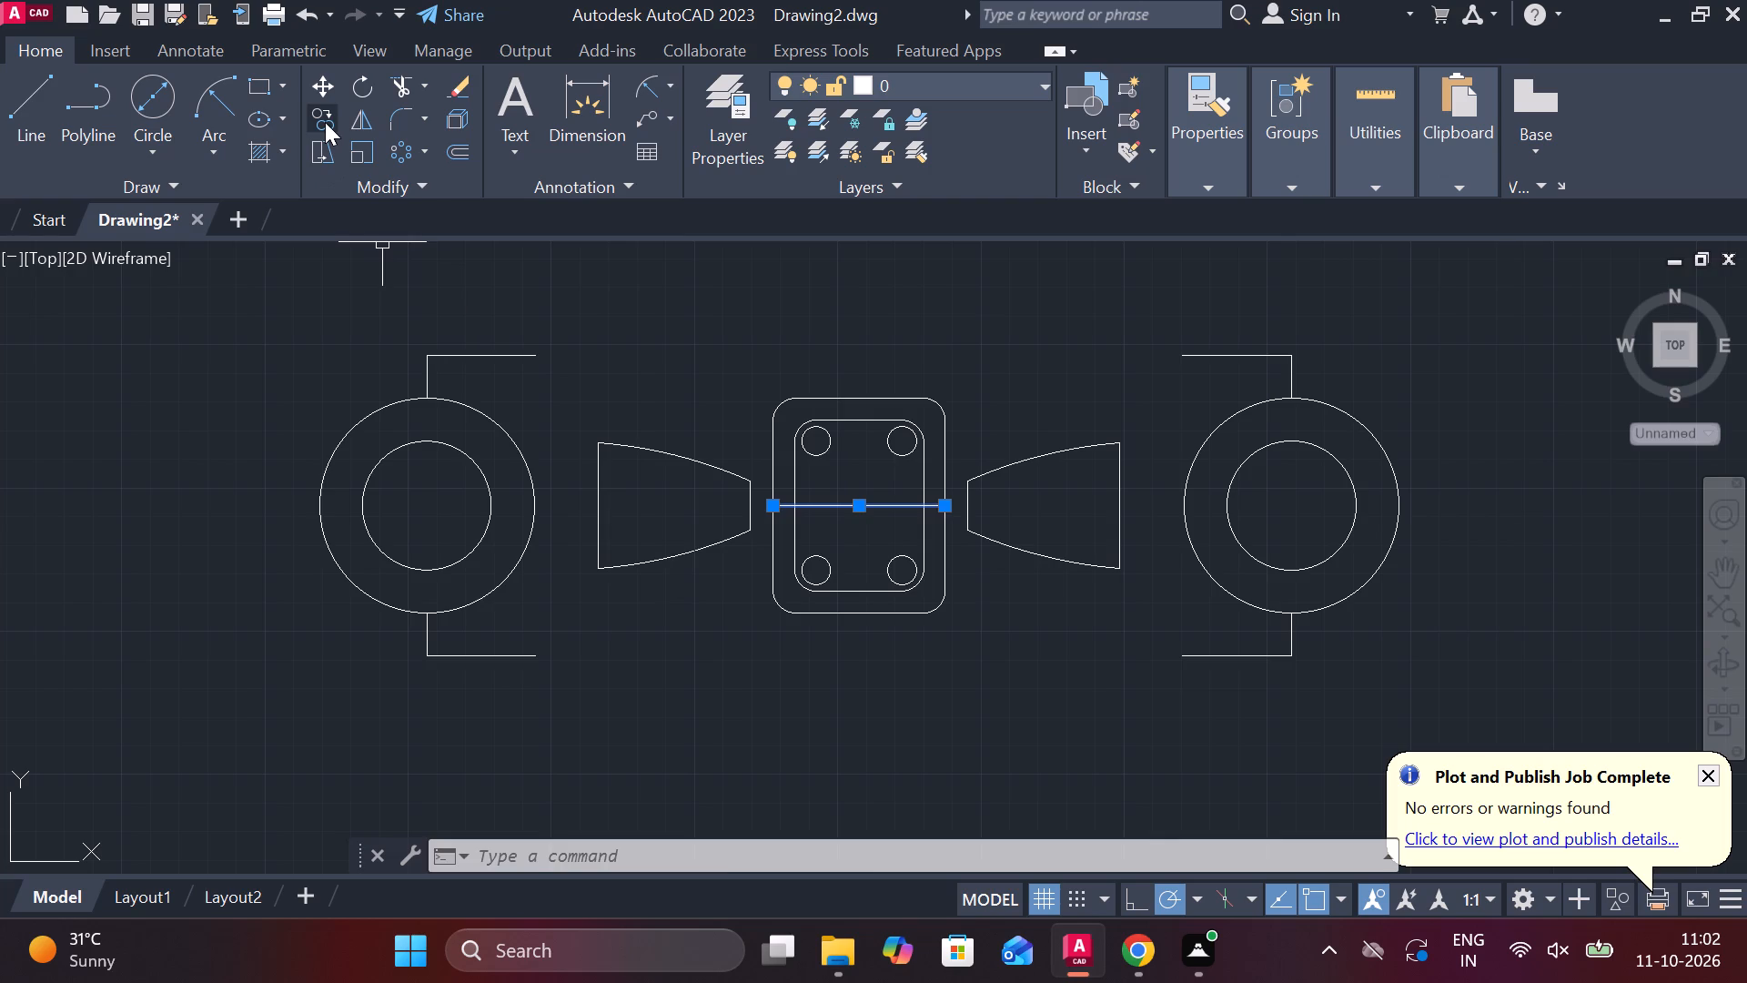
click(325, 122)
click(861, 503)
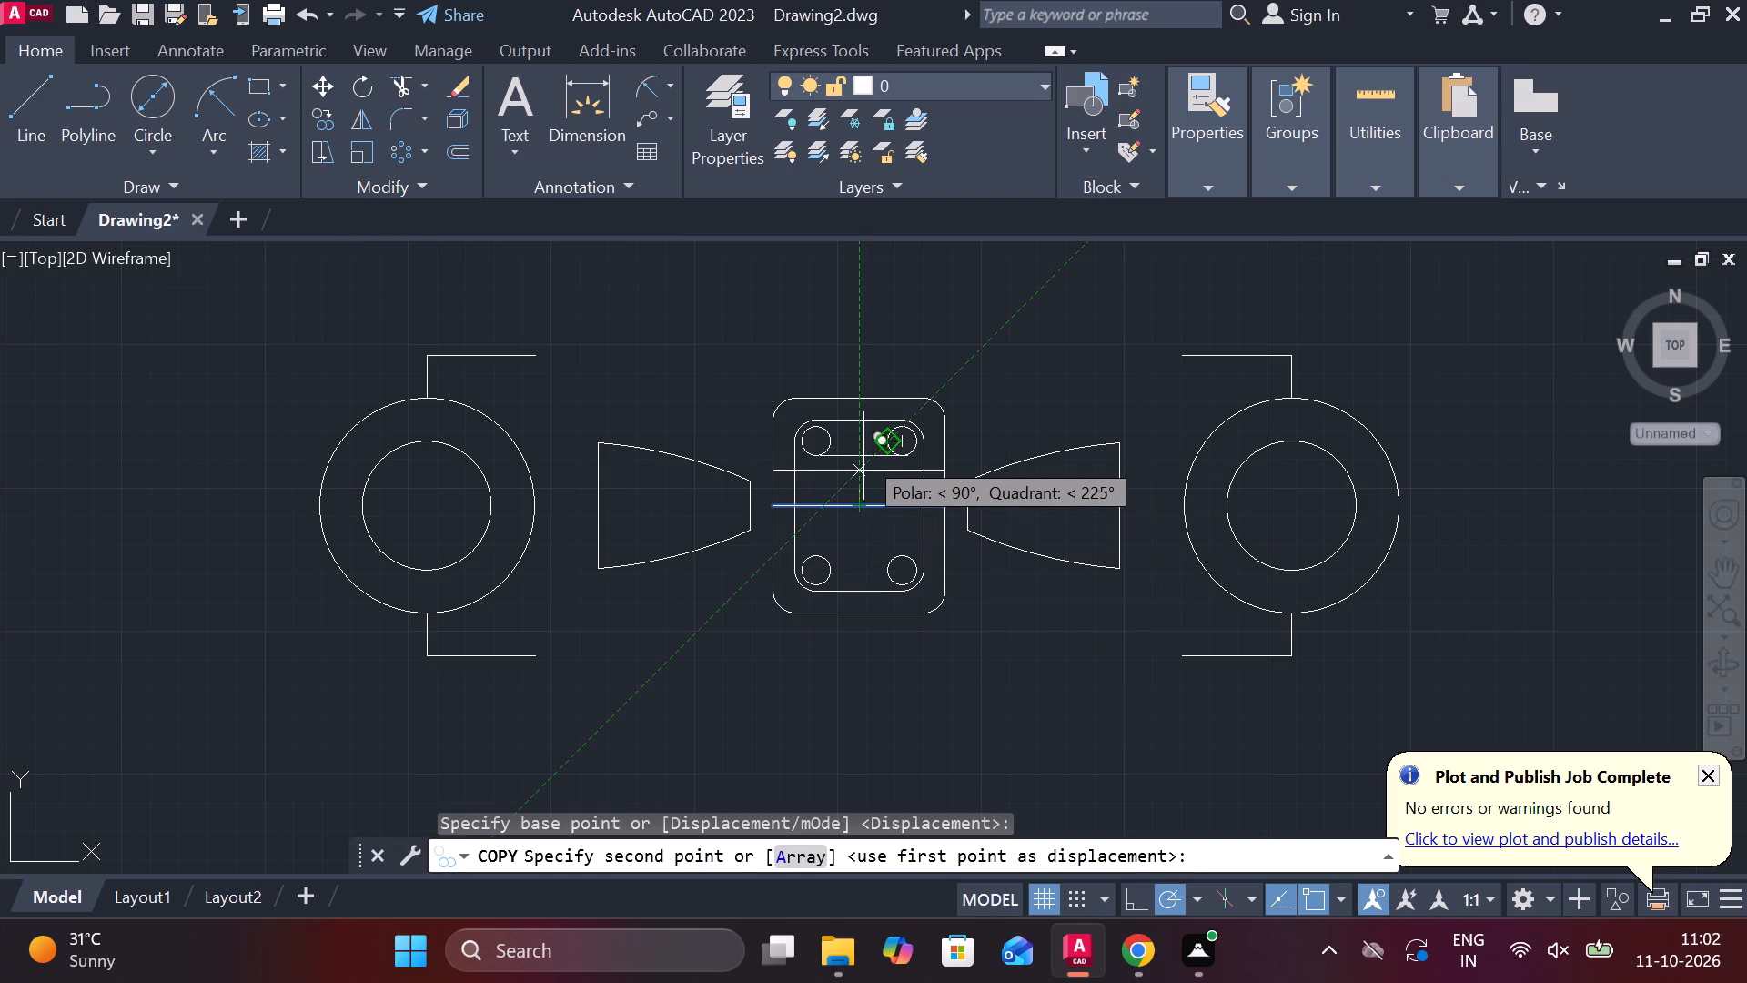
text(22)
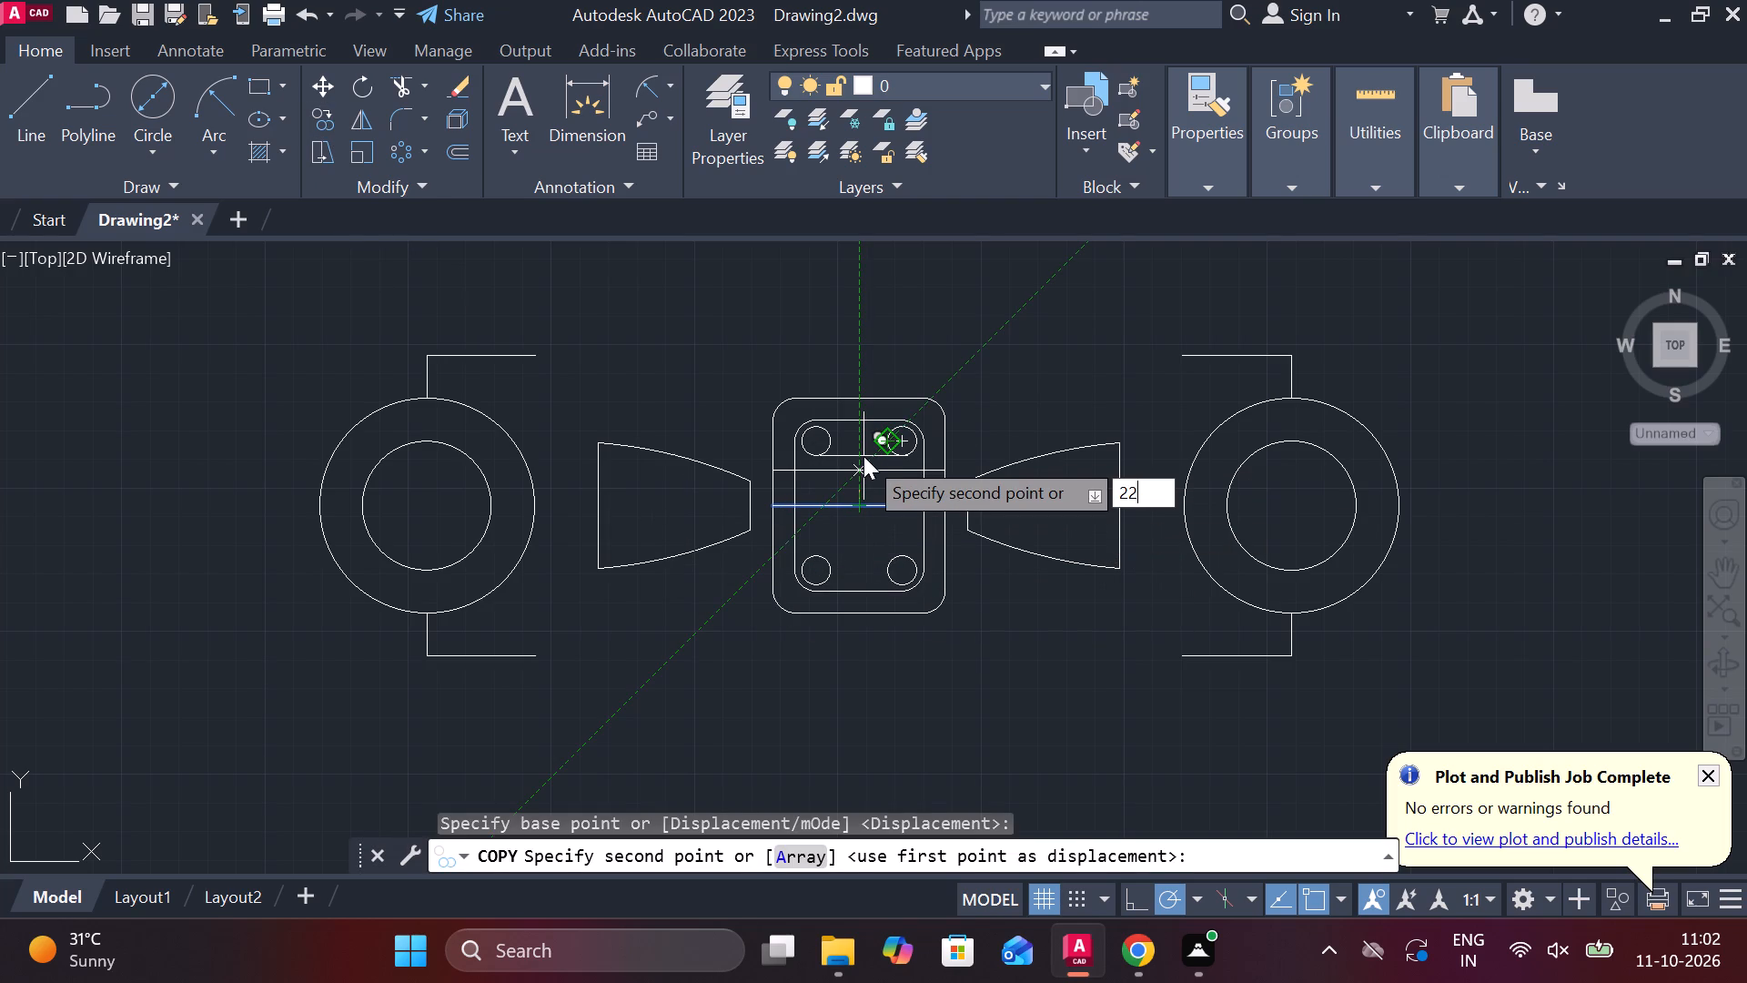
key(period)
key(5)
key(Return)
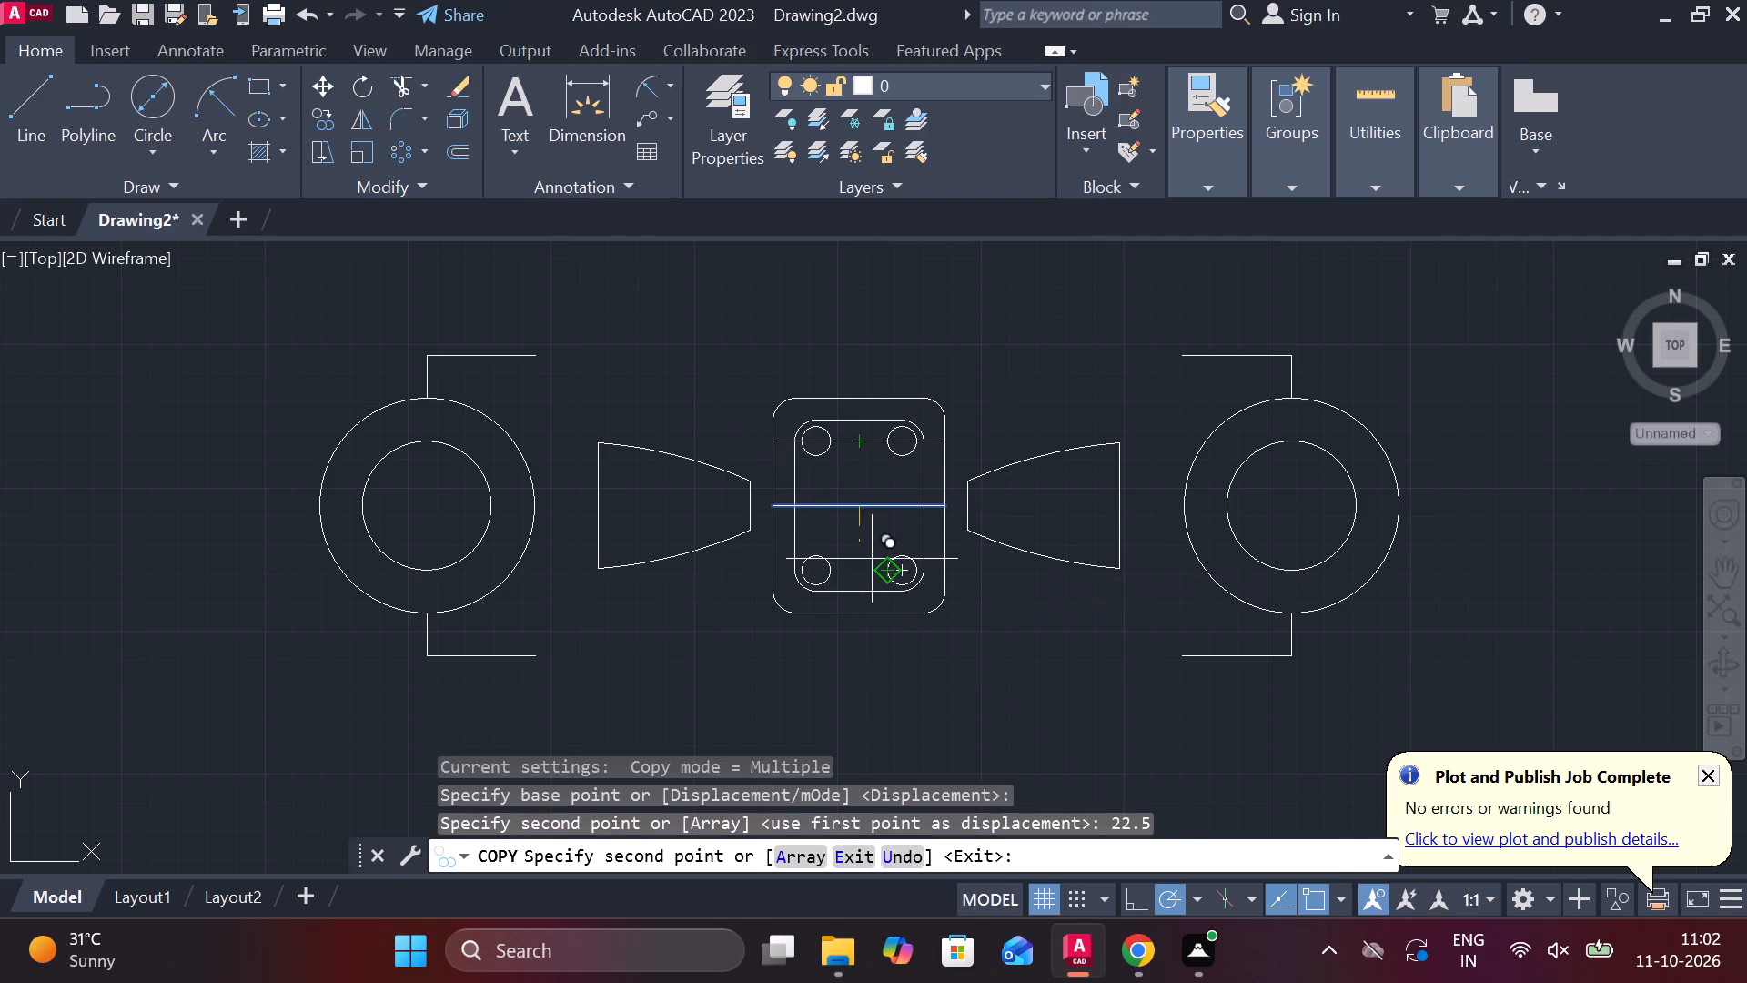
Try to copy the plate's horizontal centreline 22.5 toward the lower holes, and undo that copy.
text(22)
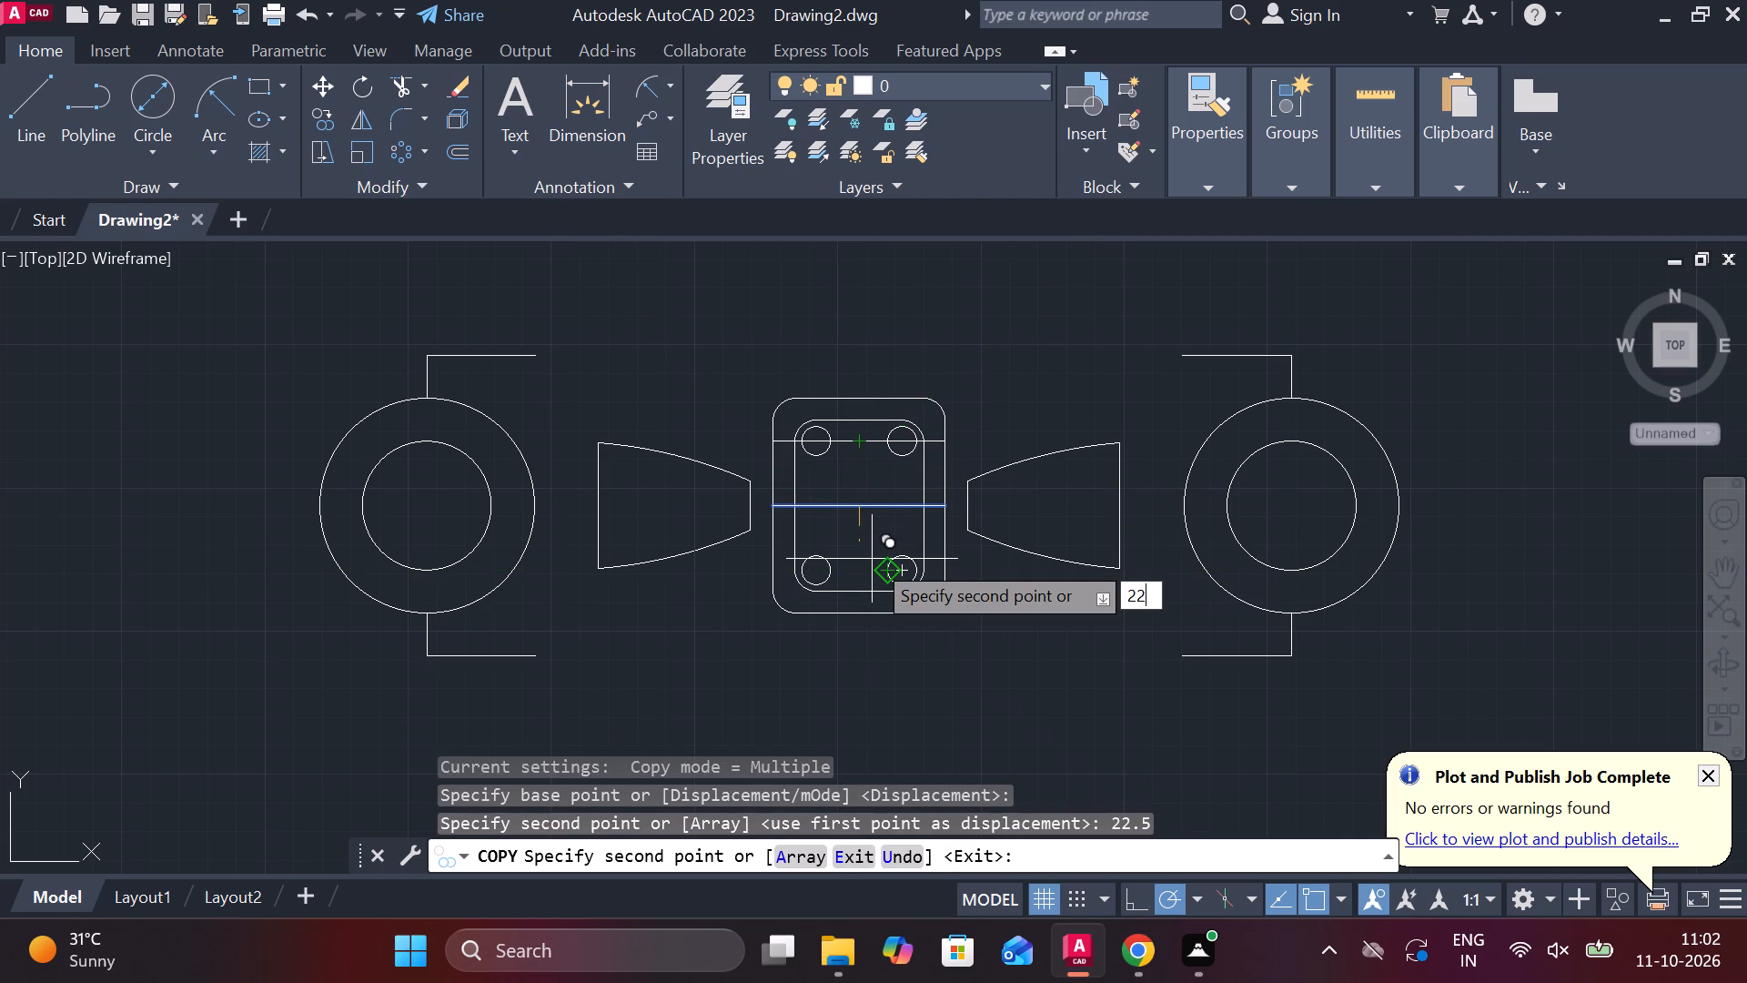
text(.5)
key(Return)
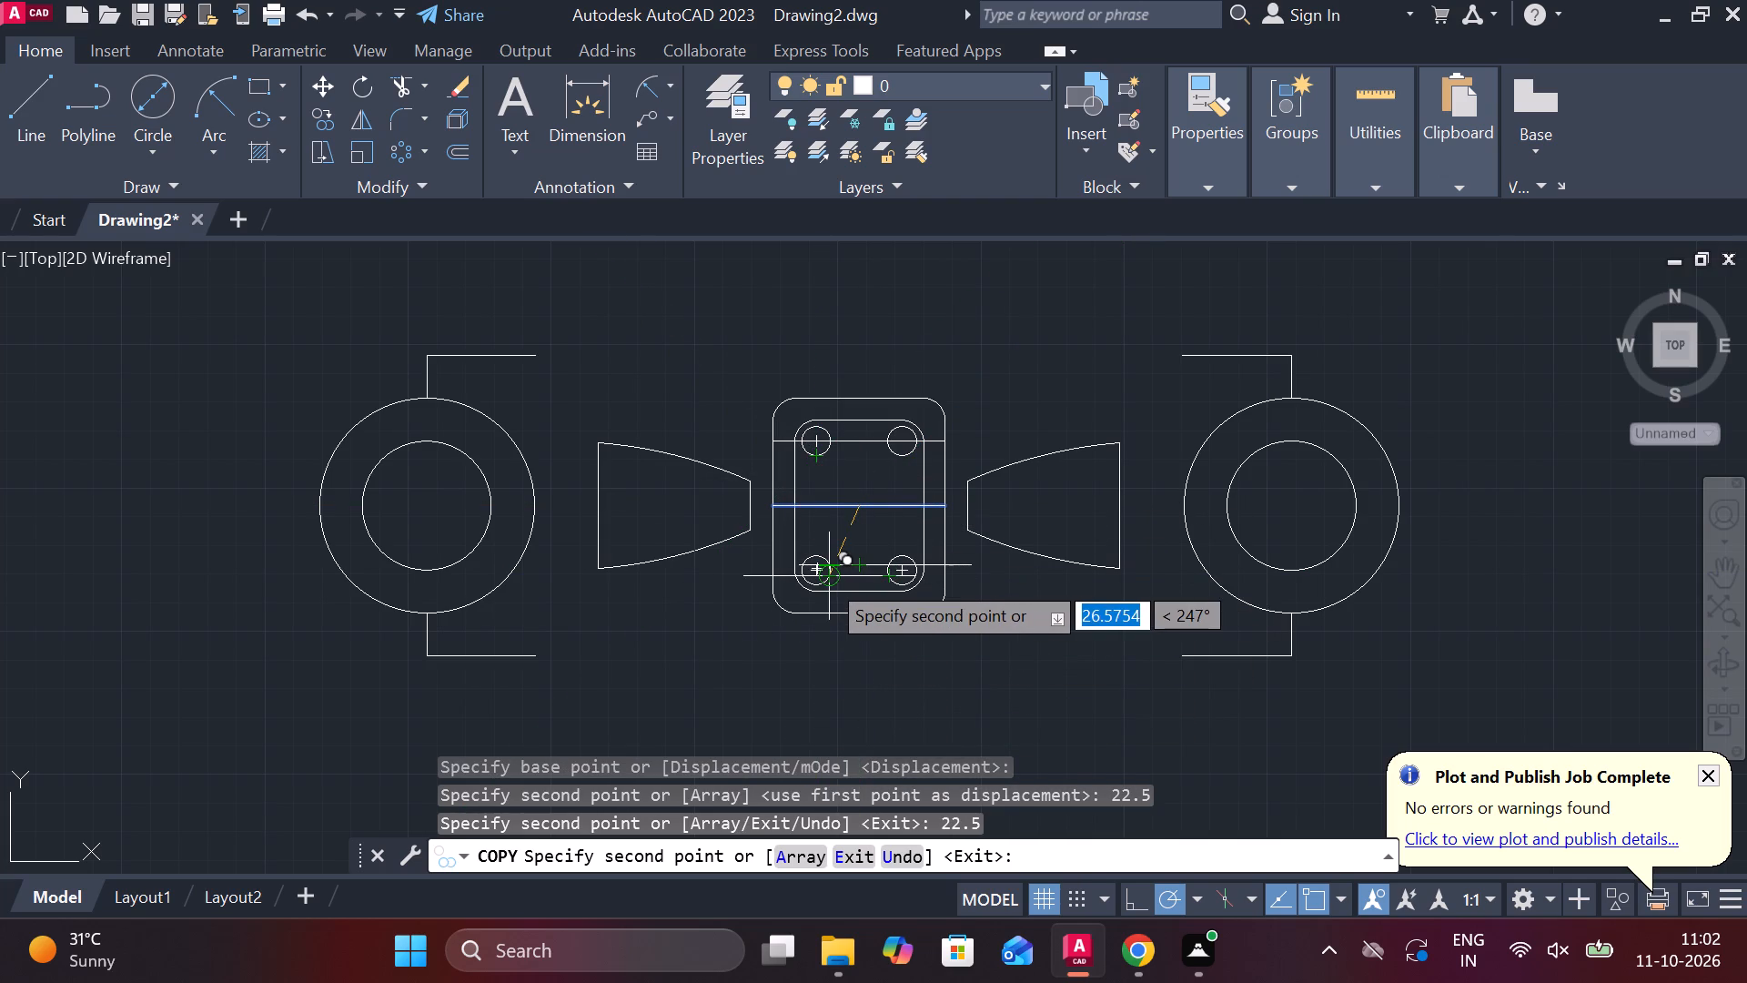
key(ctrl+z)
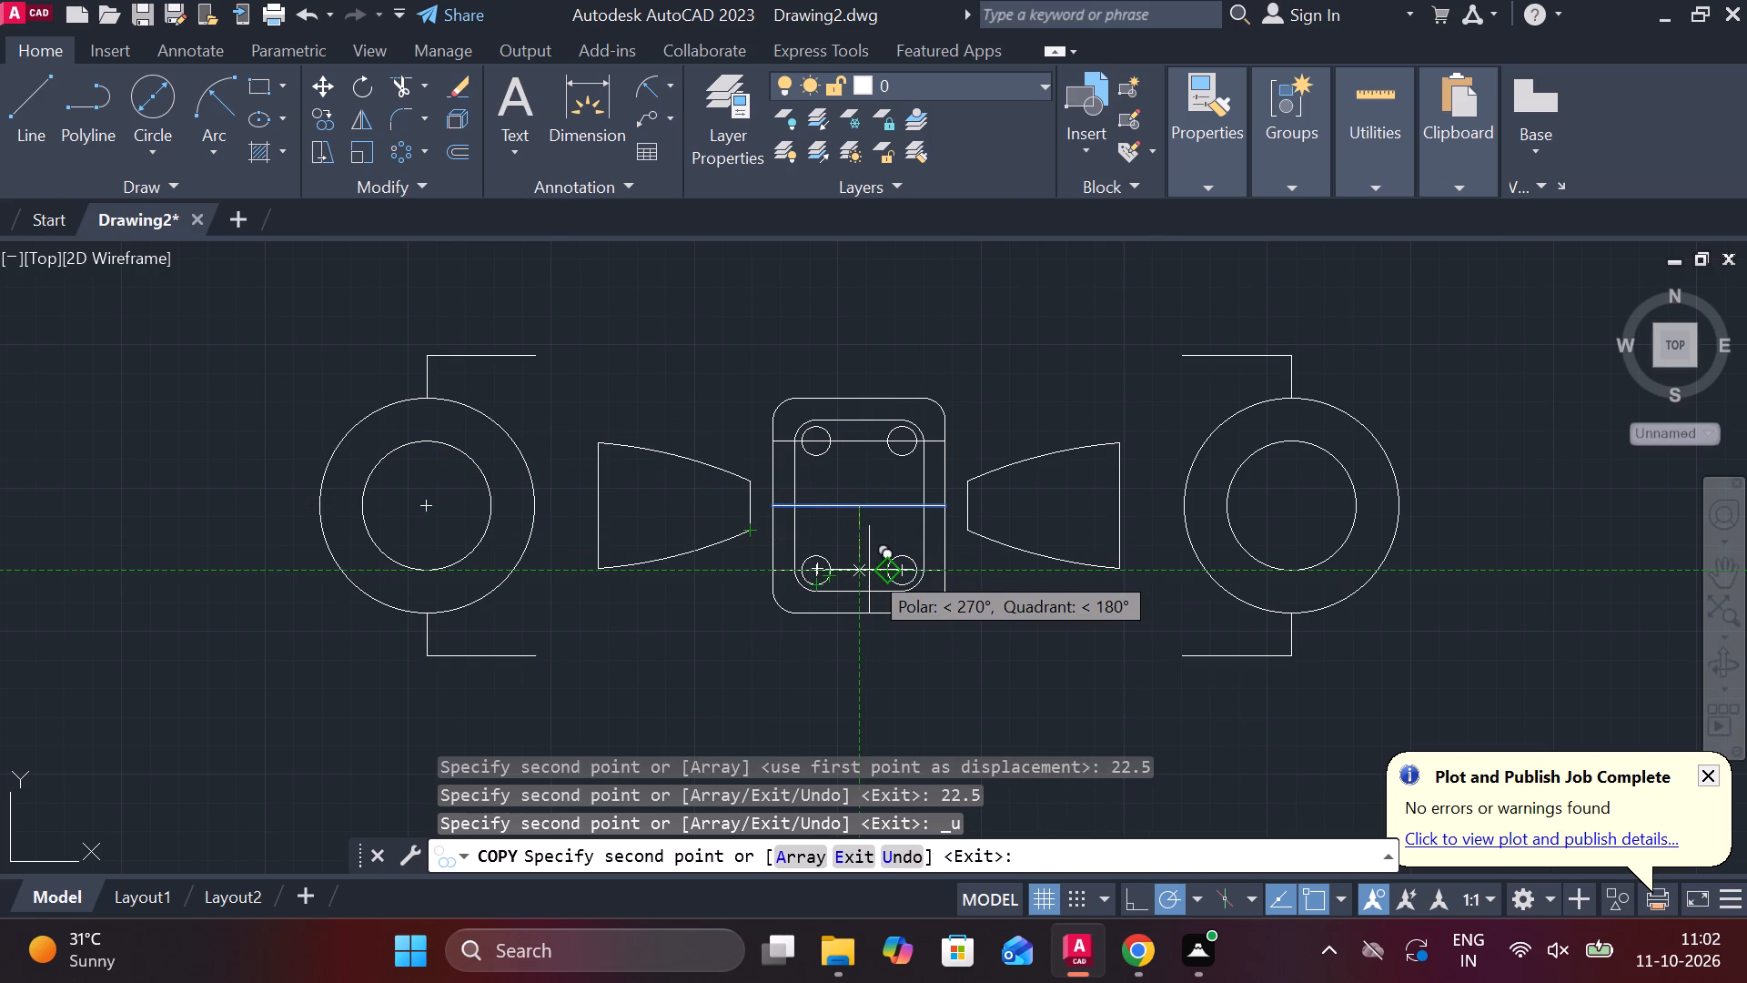
Copy the plate's horizontal centreline 22.5 downward from its midpoint, through the lower pair of holes.
text(22)
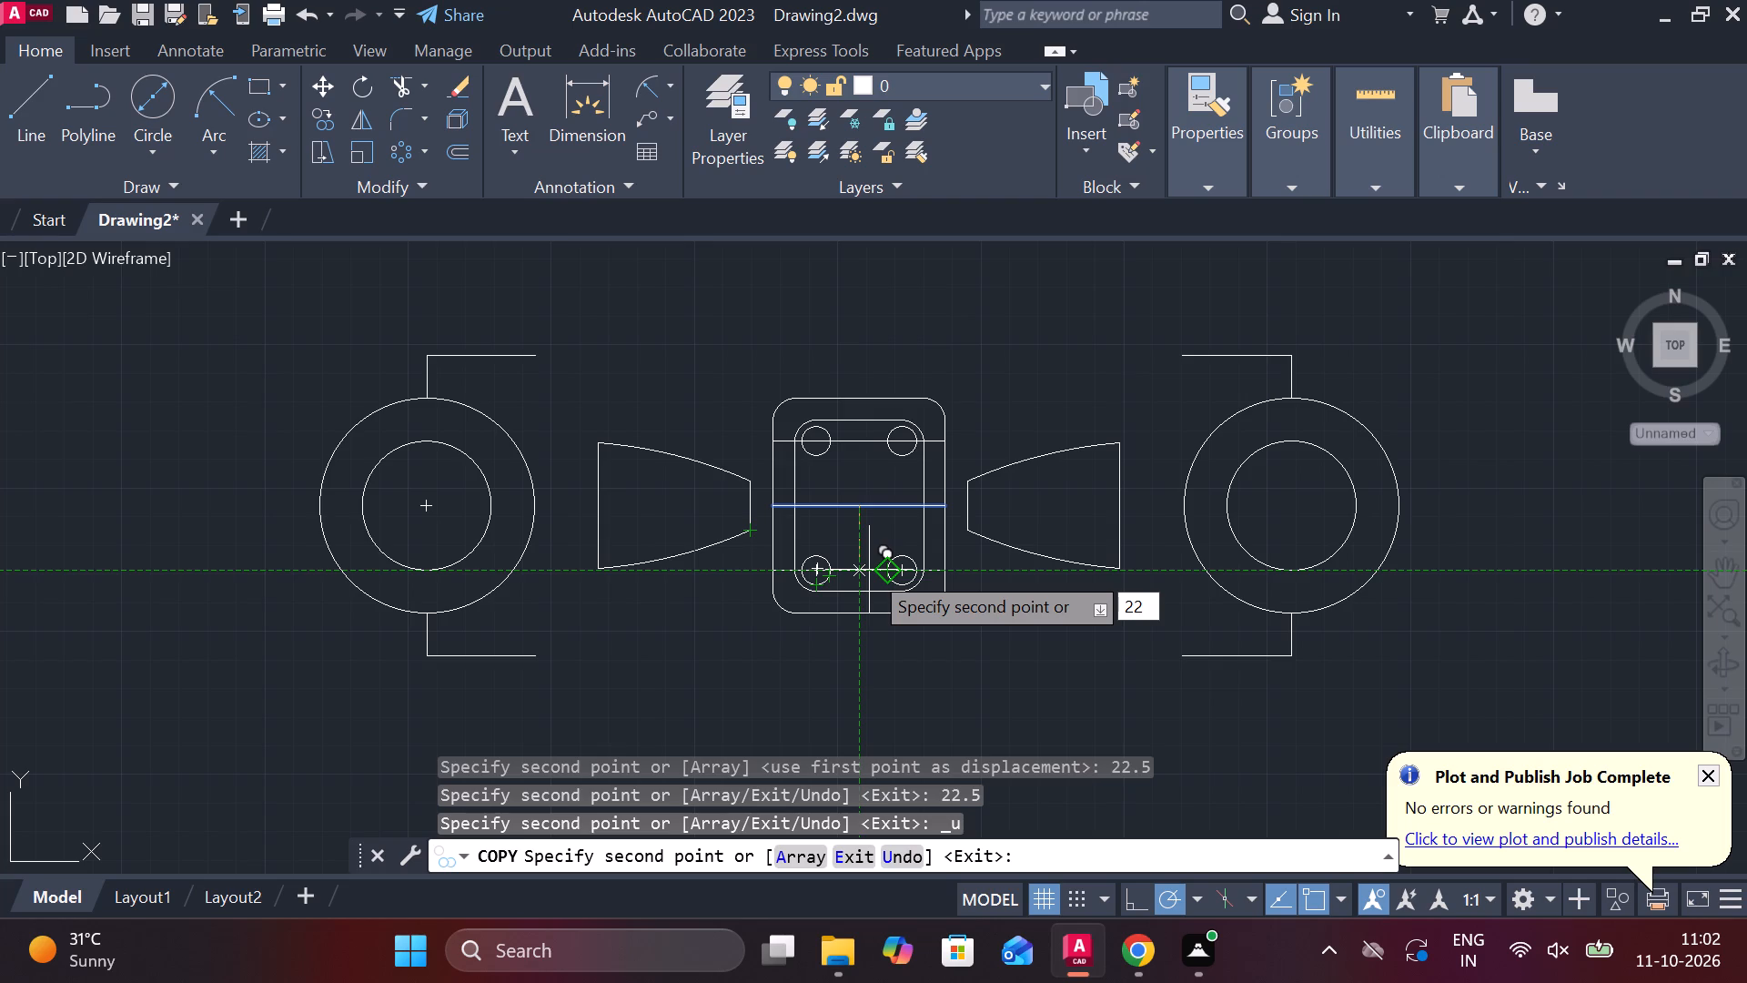
key(period)
key(5)
key(Return)
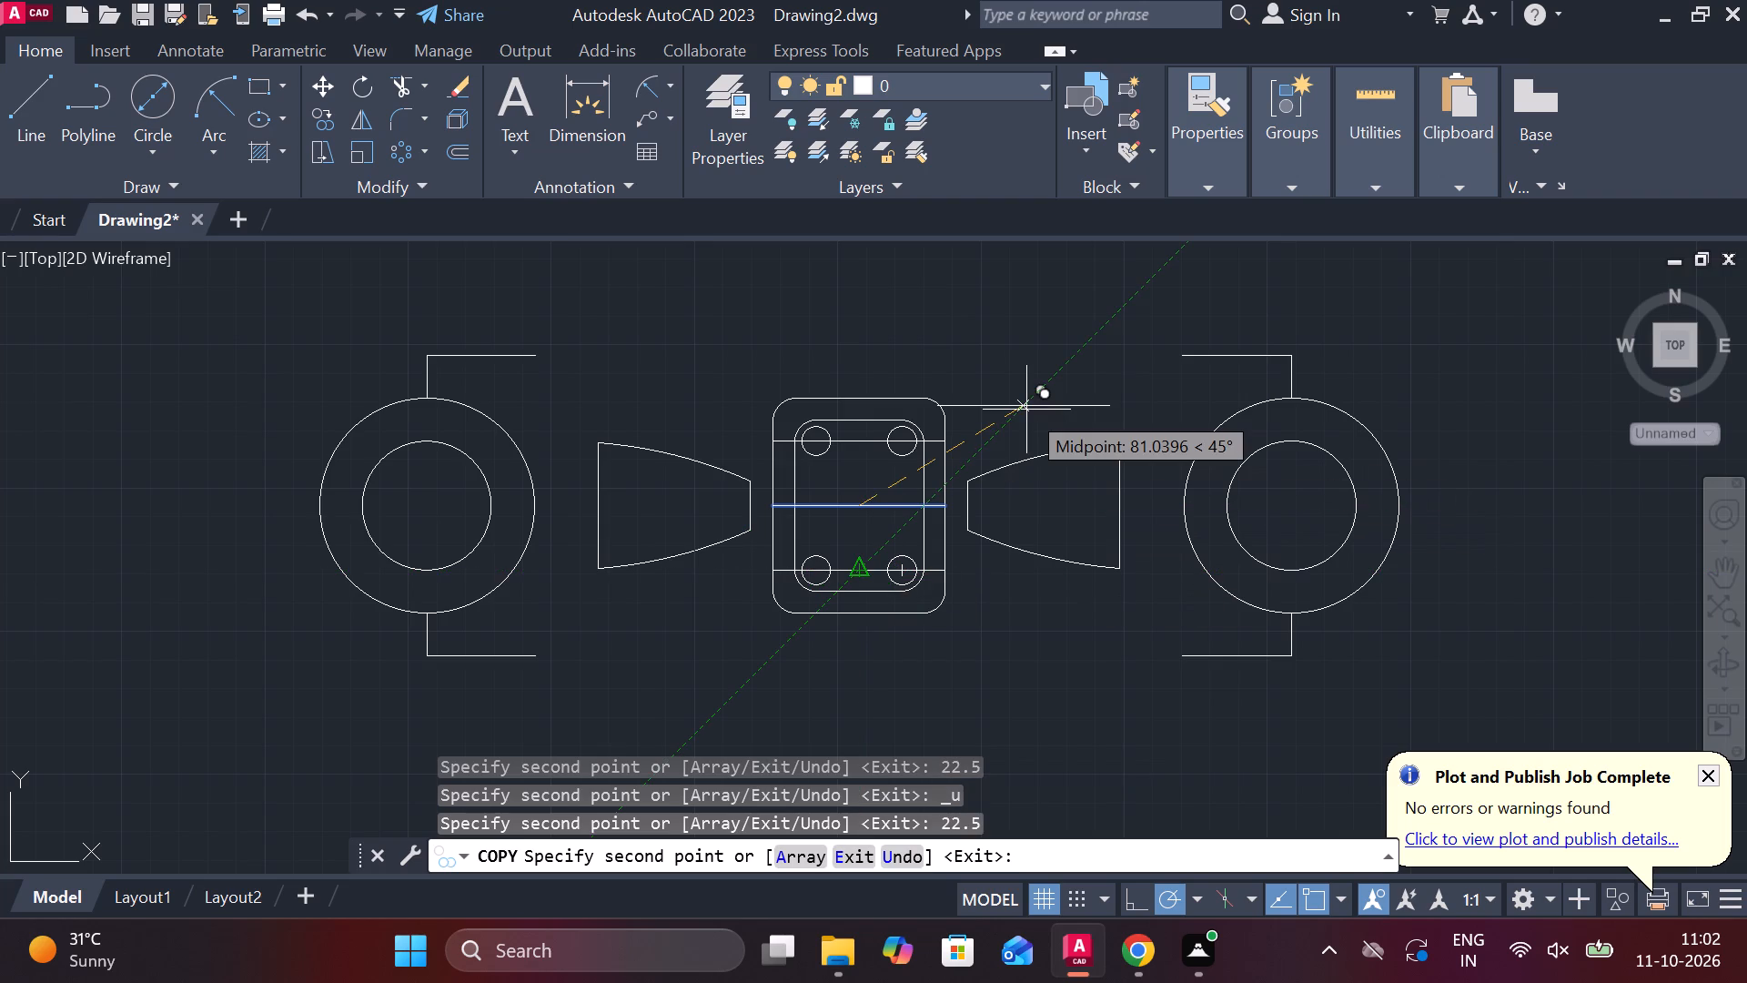
key(Escape)
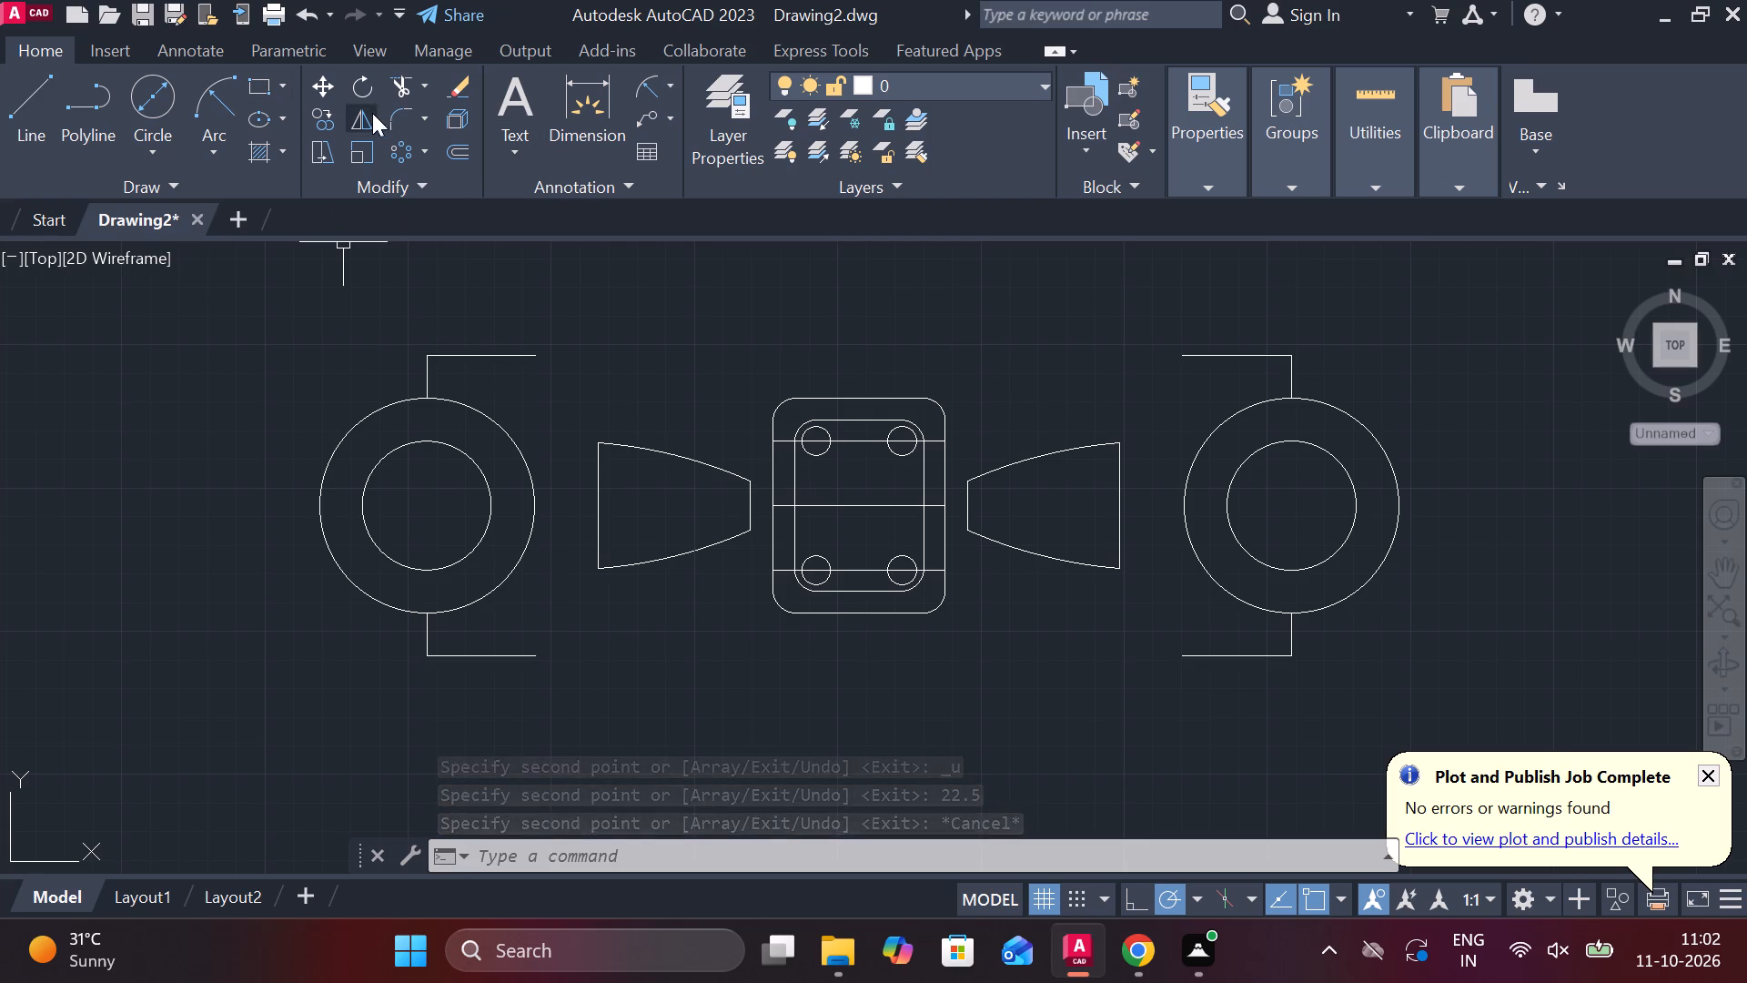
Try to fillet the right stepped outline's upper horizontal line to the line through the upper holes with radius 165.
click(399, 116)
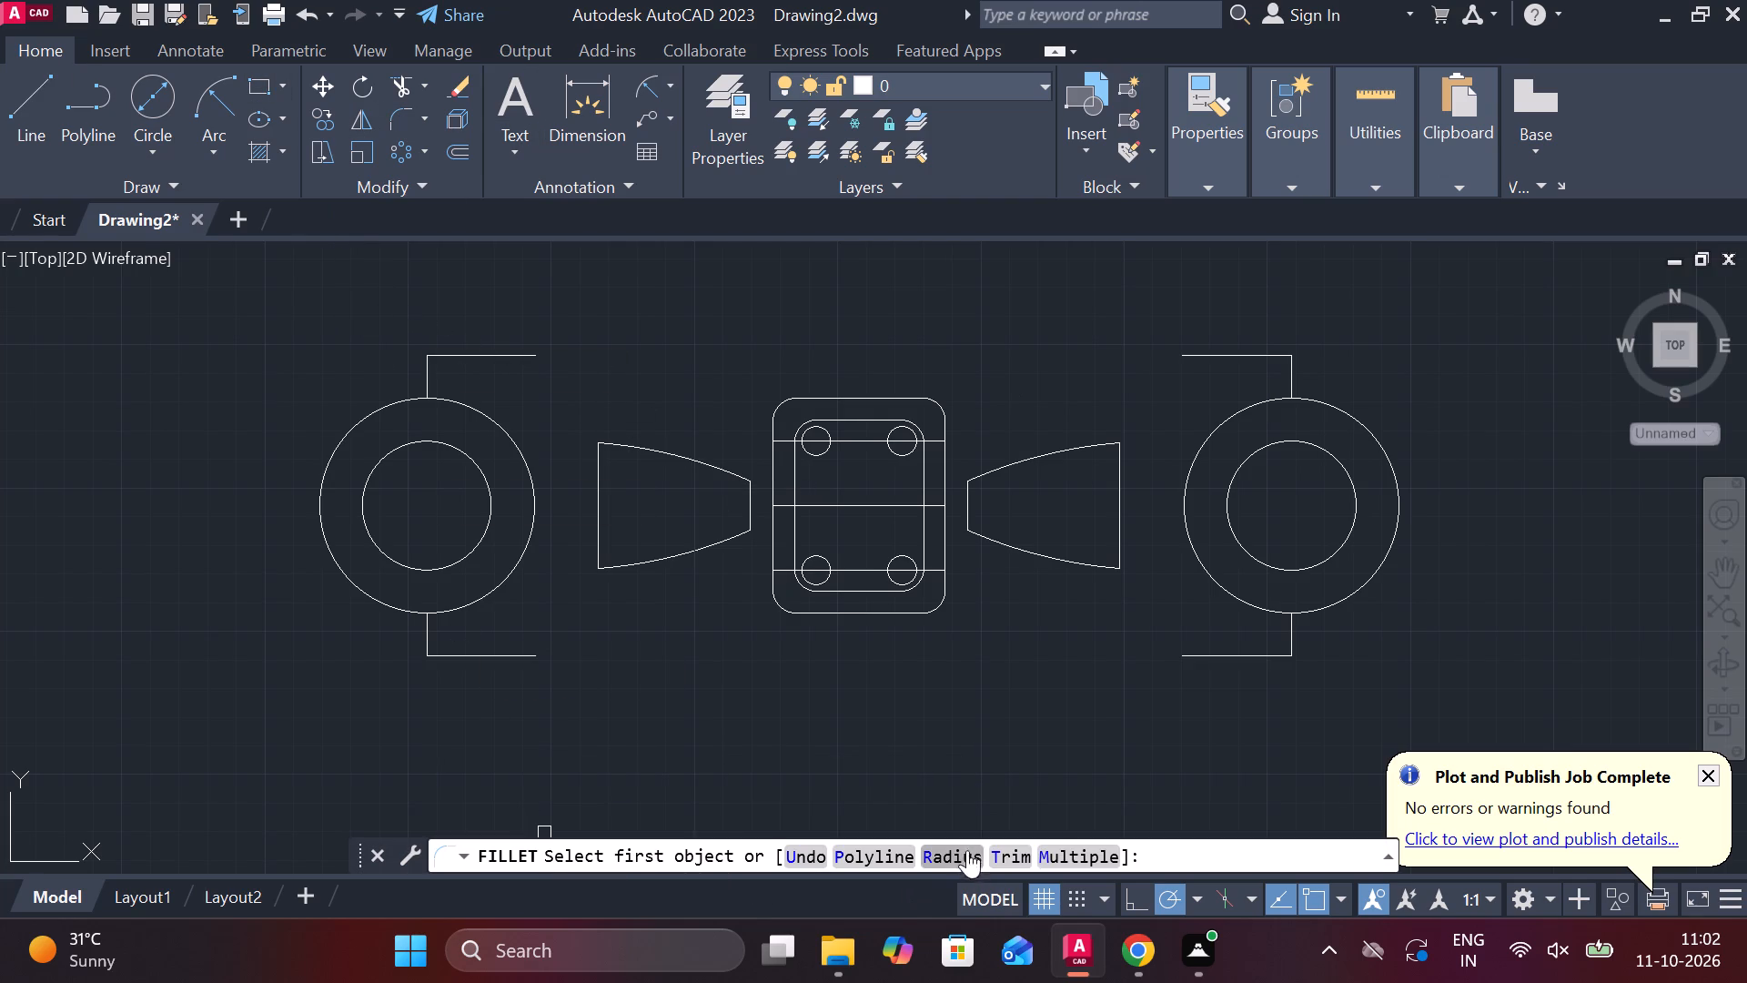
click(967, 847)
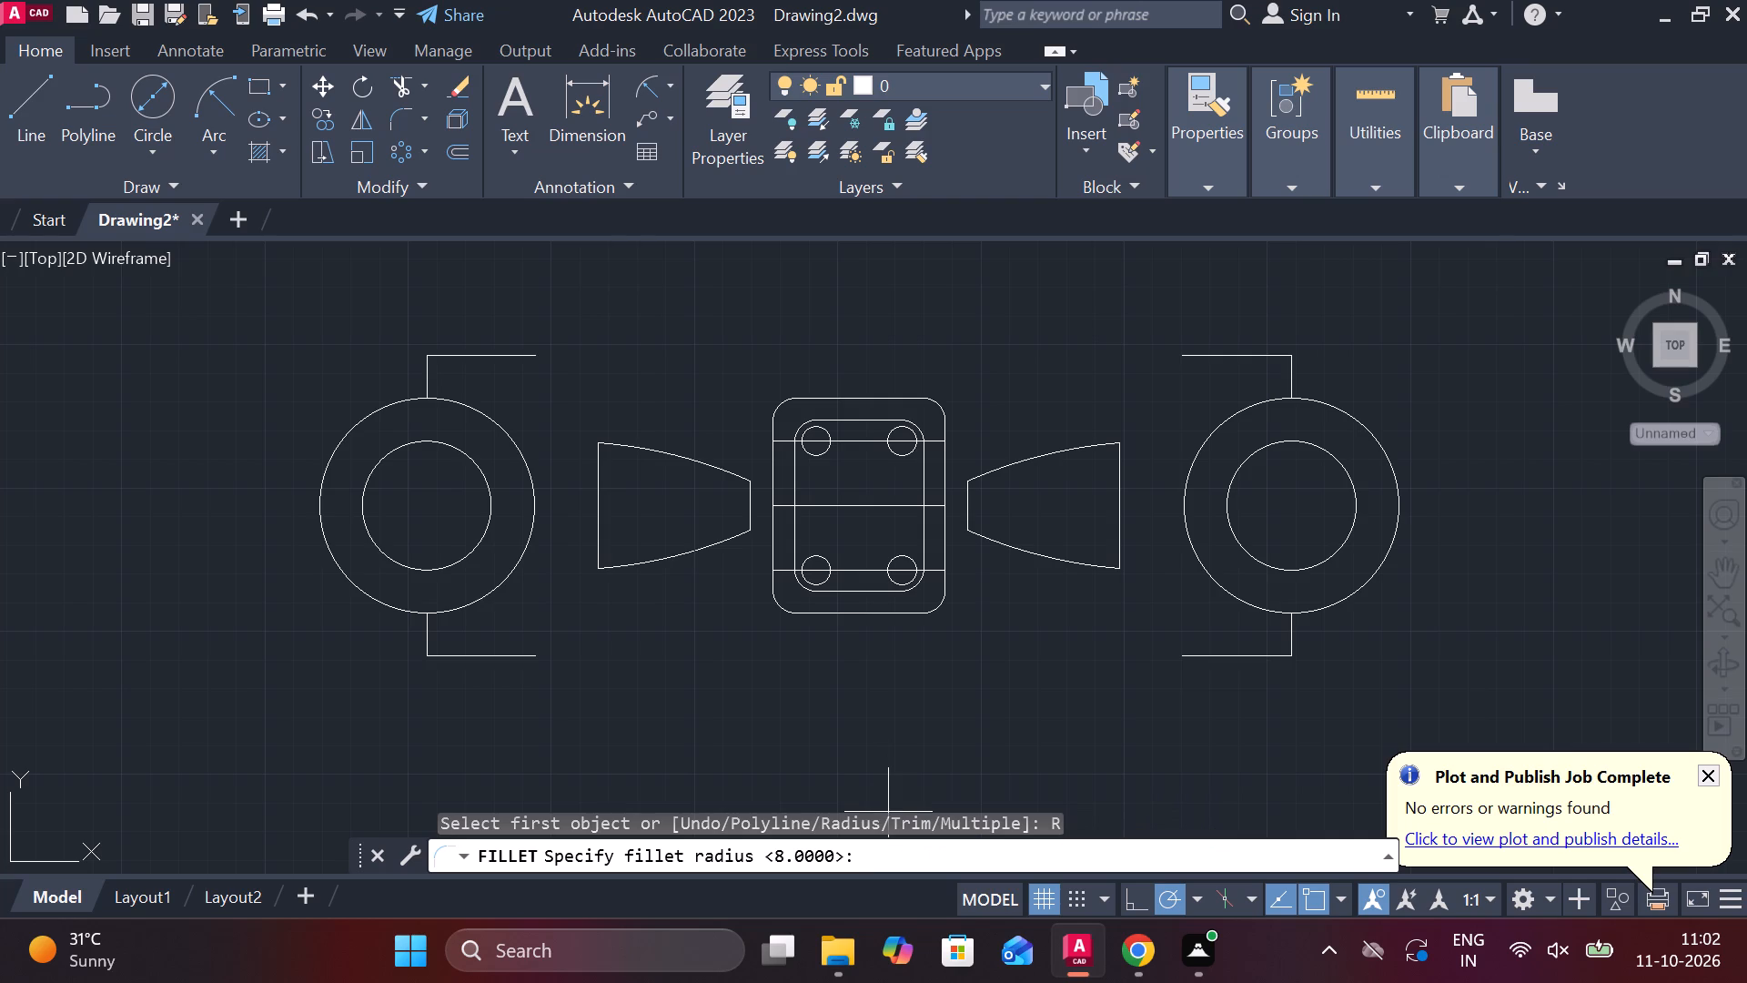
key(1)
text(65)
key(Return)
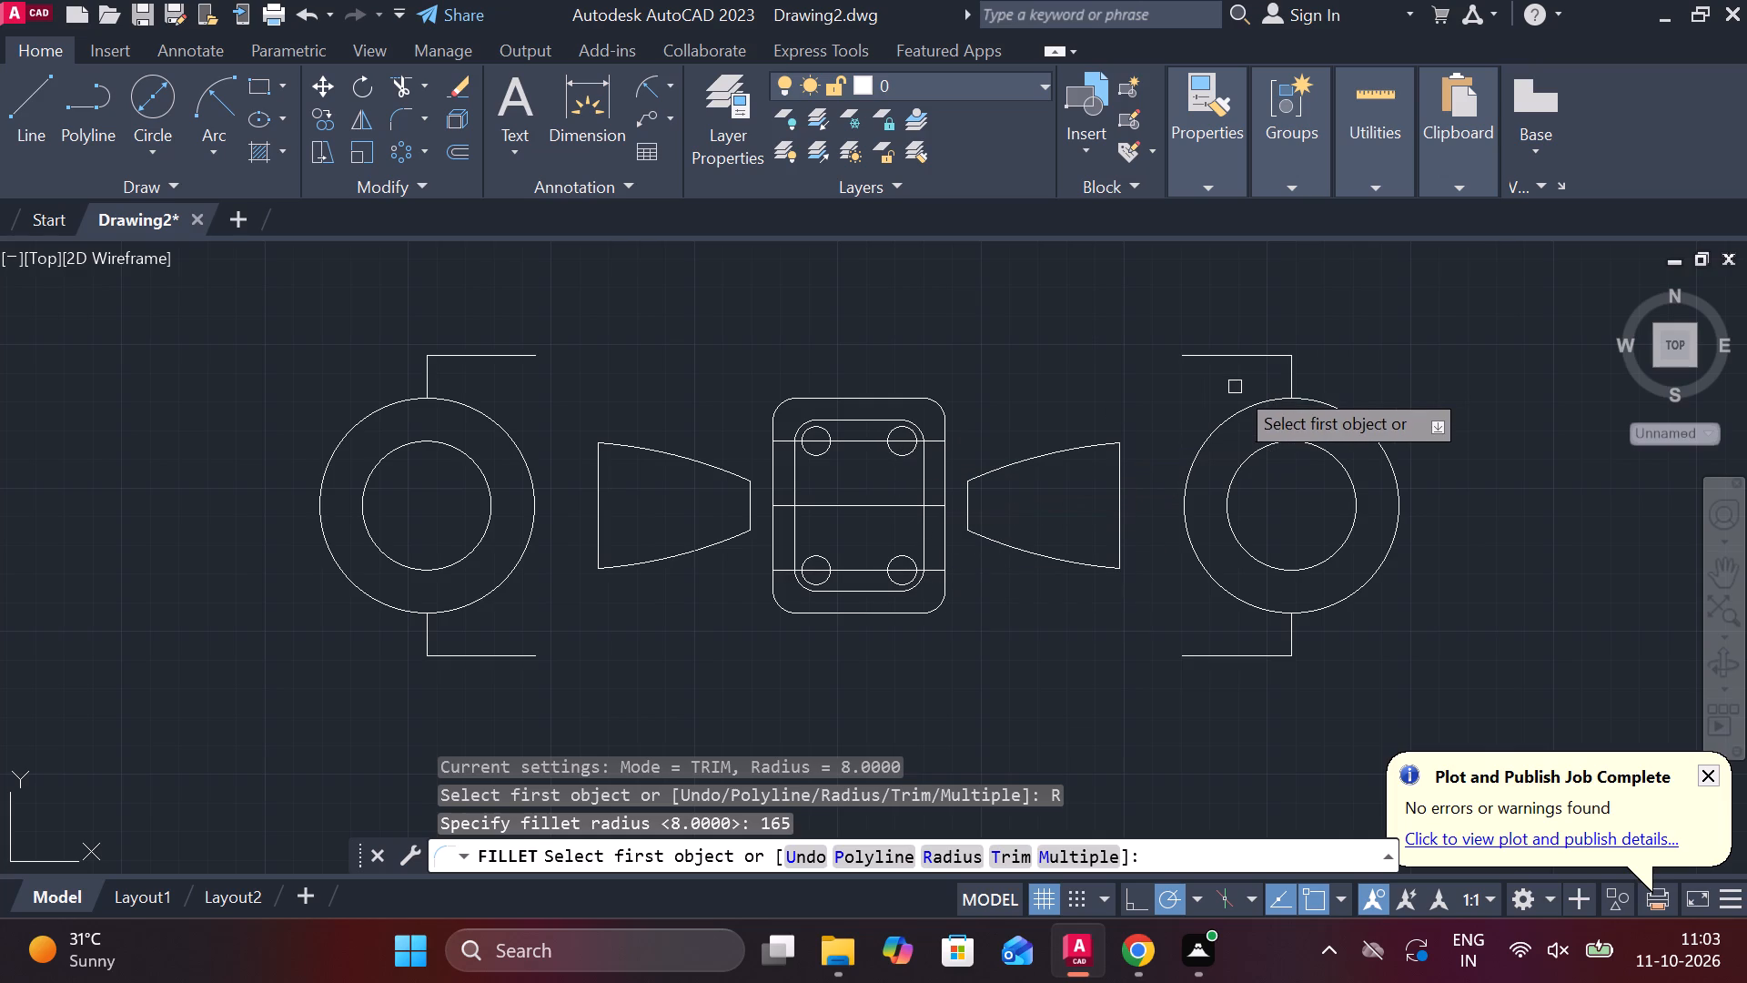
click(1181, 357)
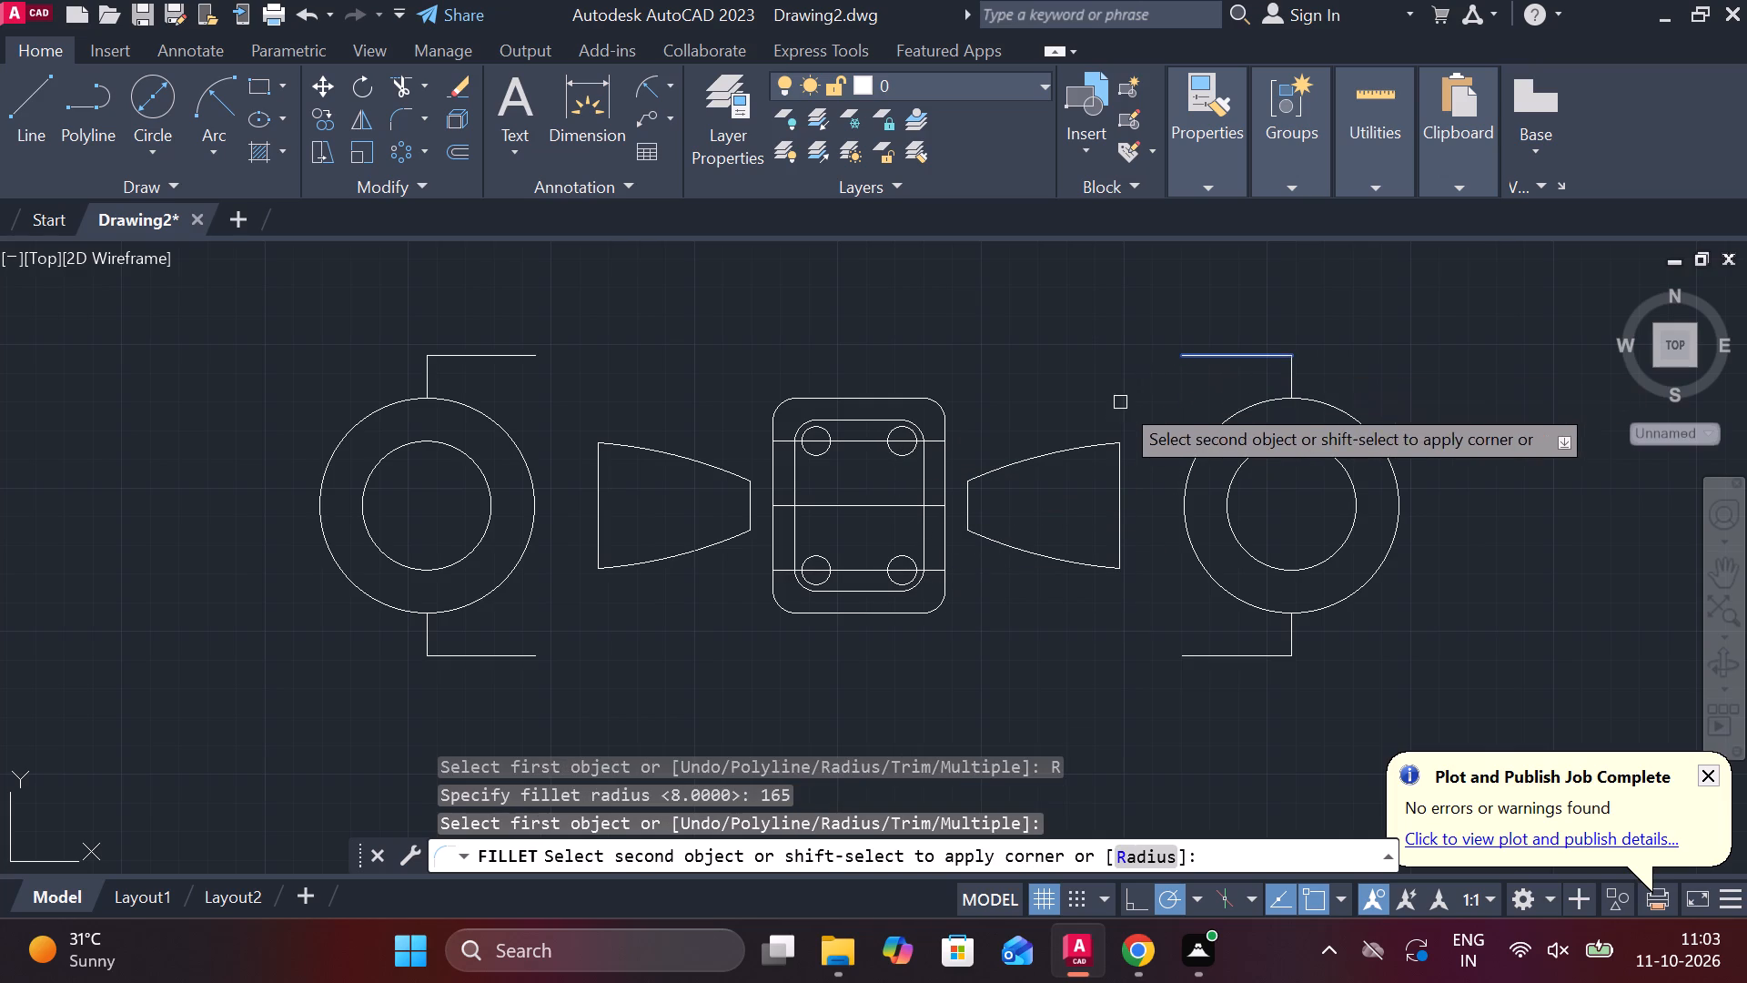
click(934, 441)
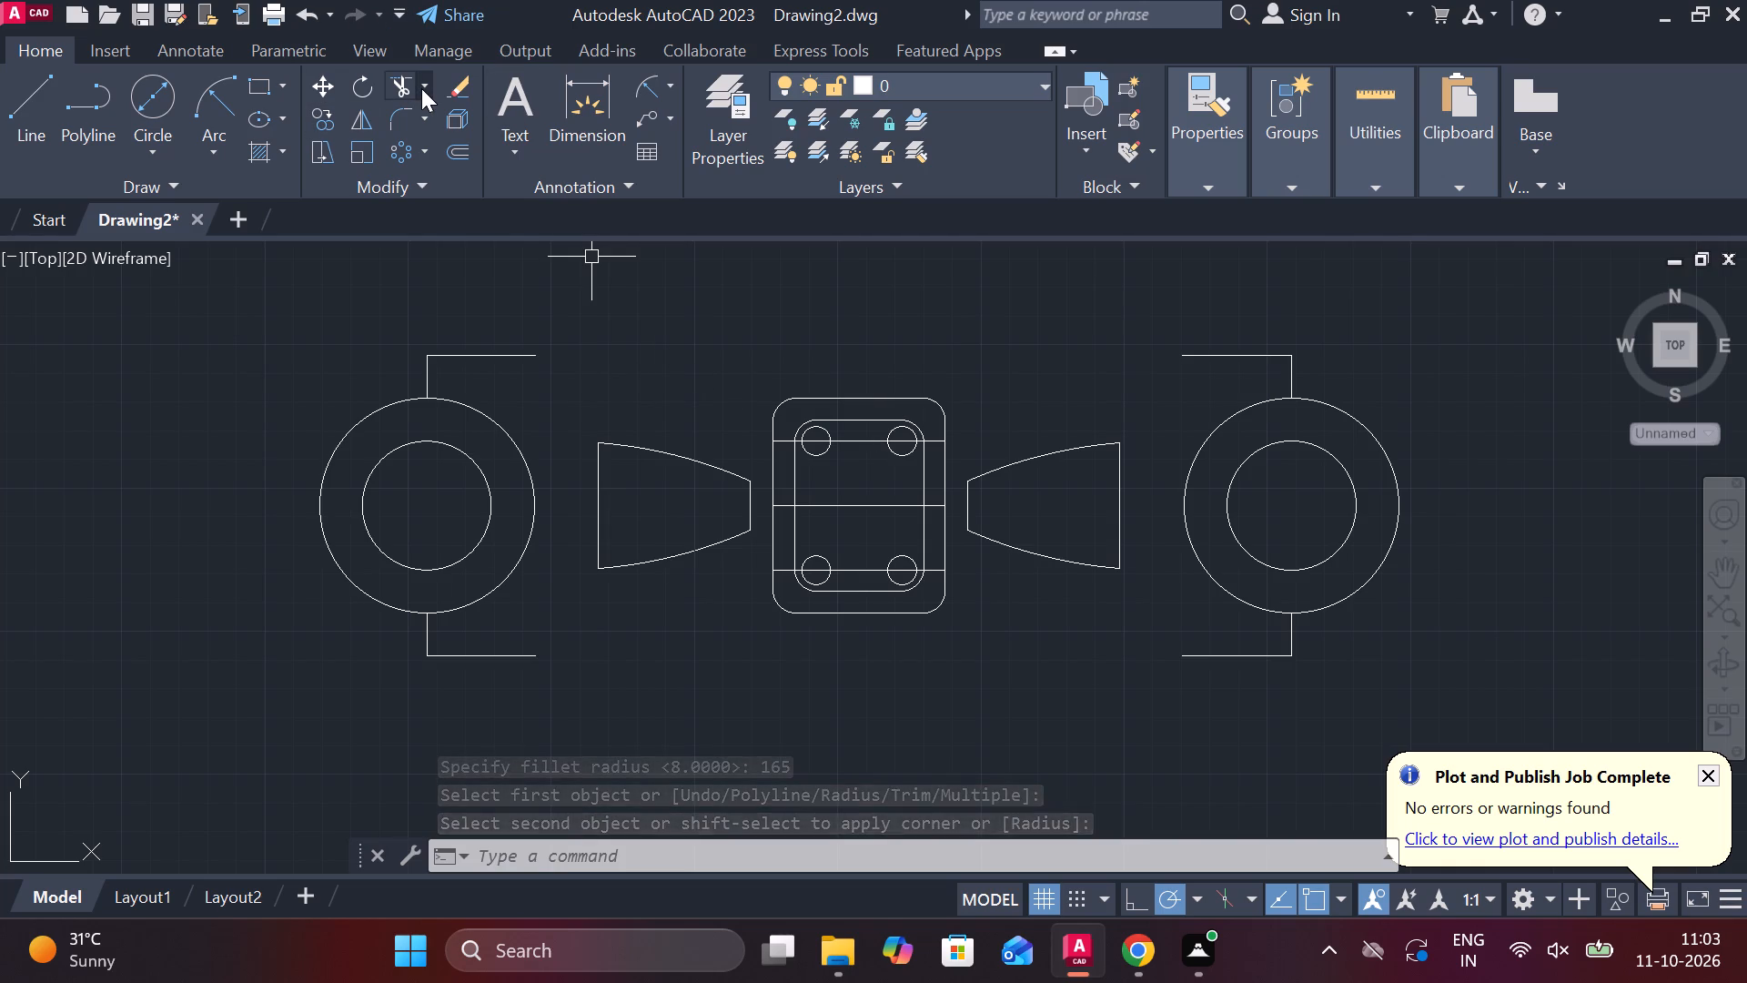
Trim the plate's outer right edge between the lines through the upper and lower holes.
click(396, 83)
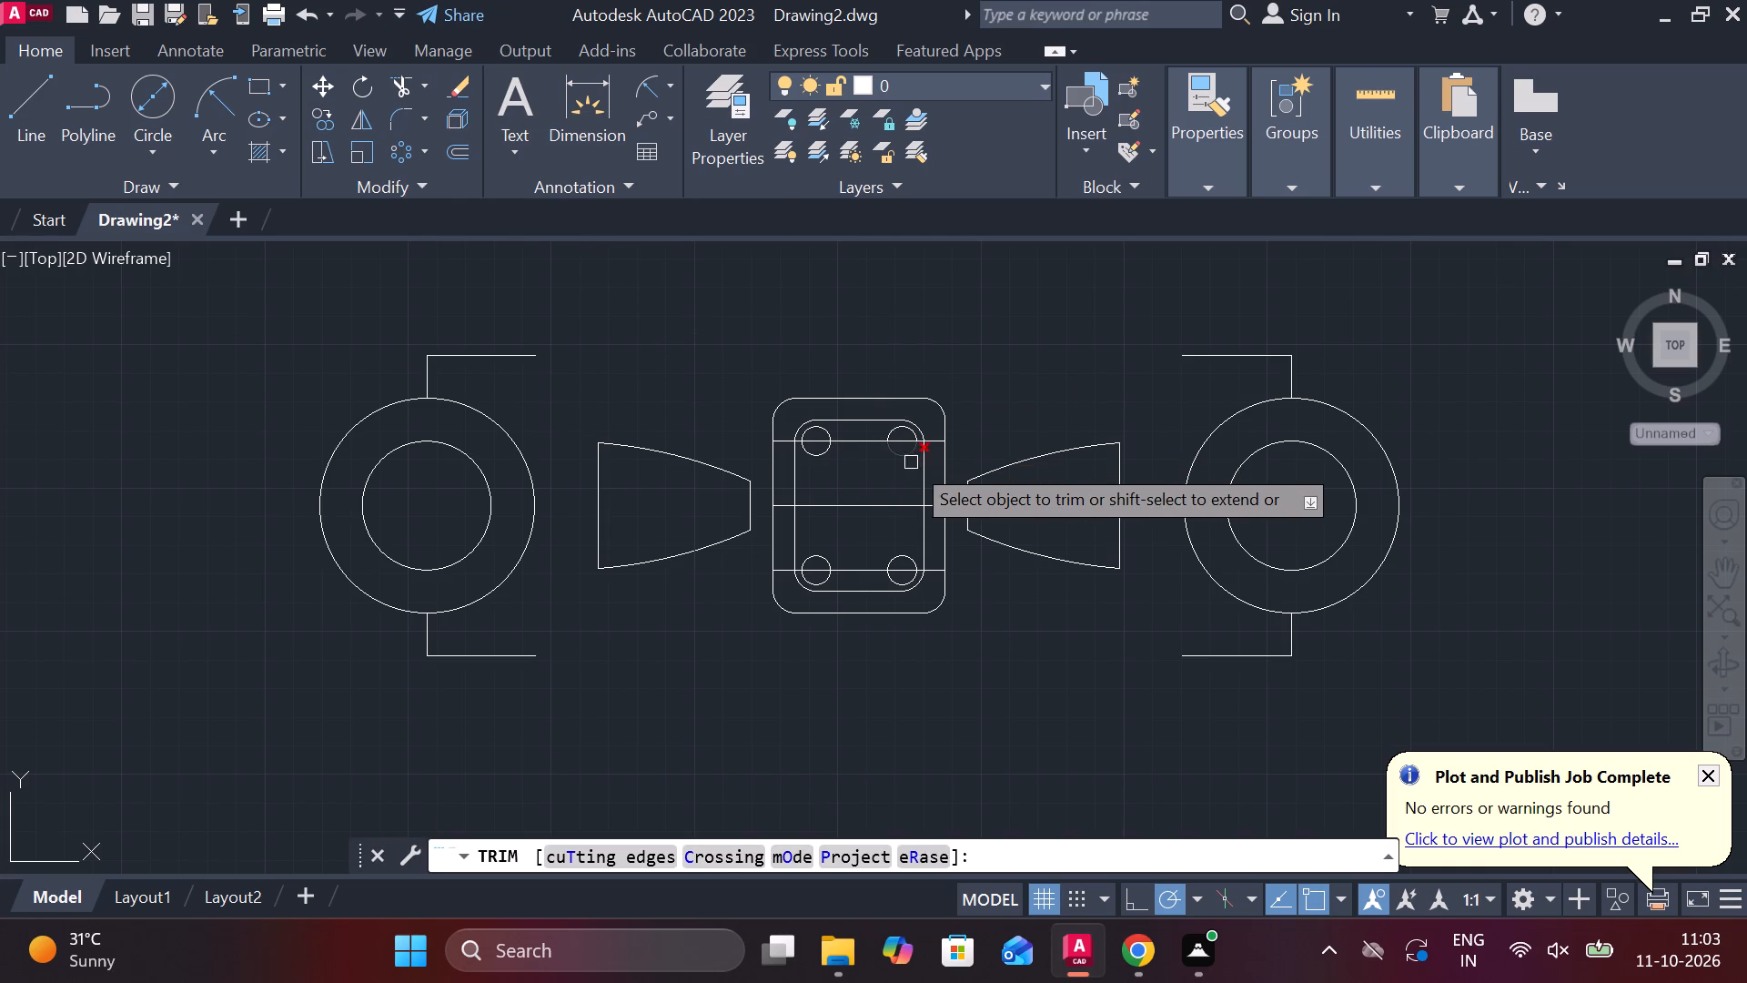
click(944, 466)
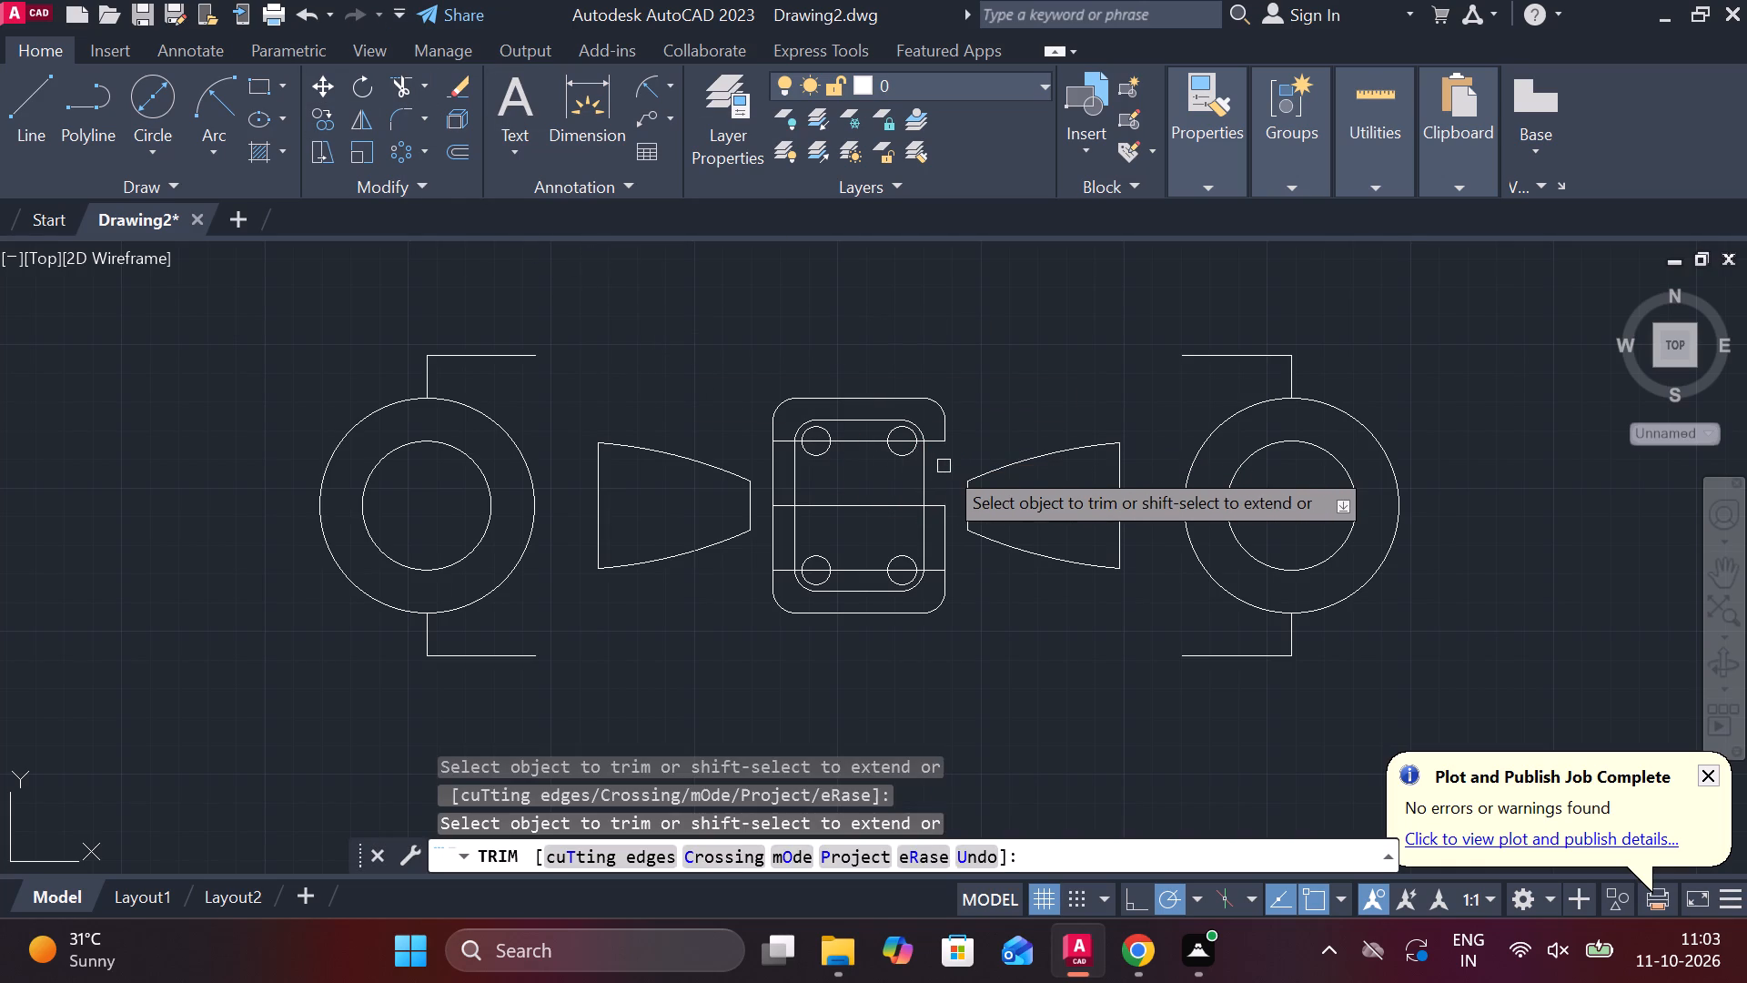
click(946, 535)
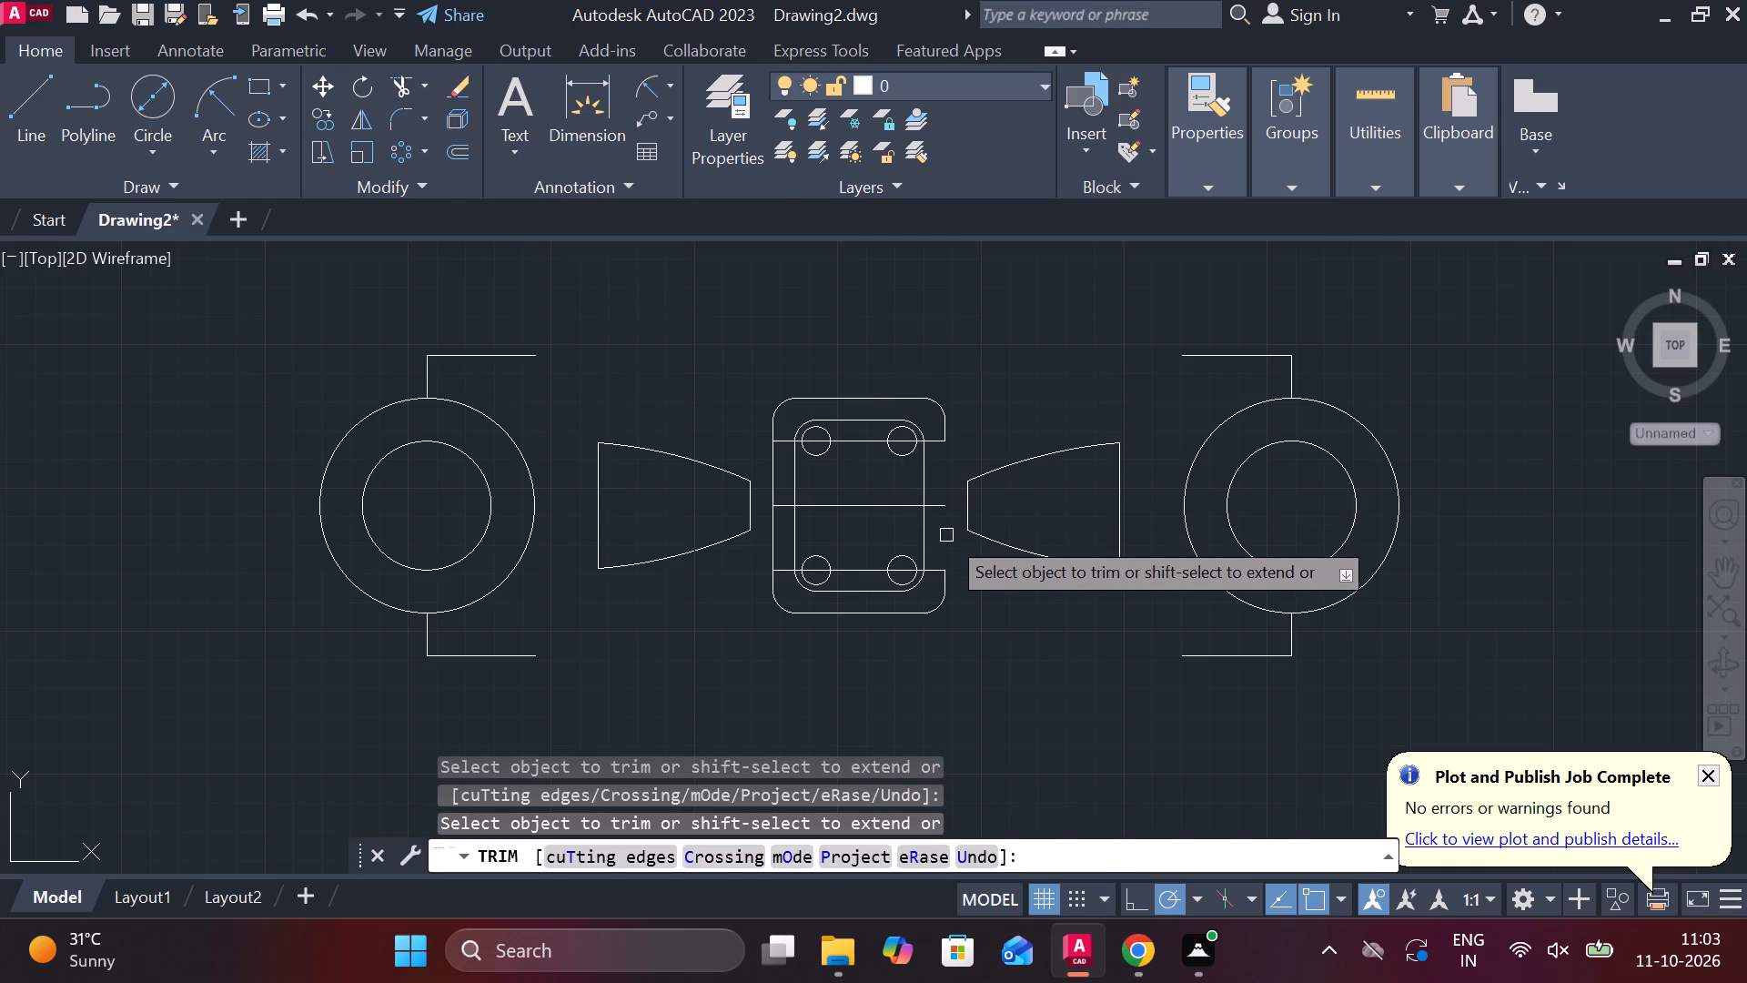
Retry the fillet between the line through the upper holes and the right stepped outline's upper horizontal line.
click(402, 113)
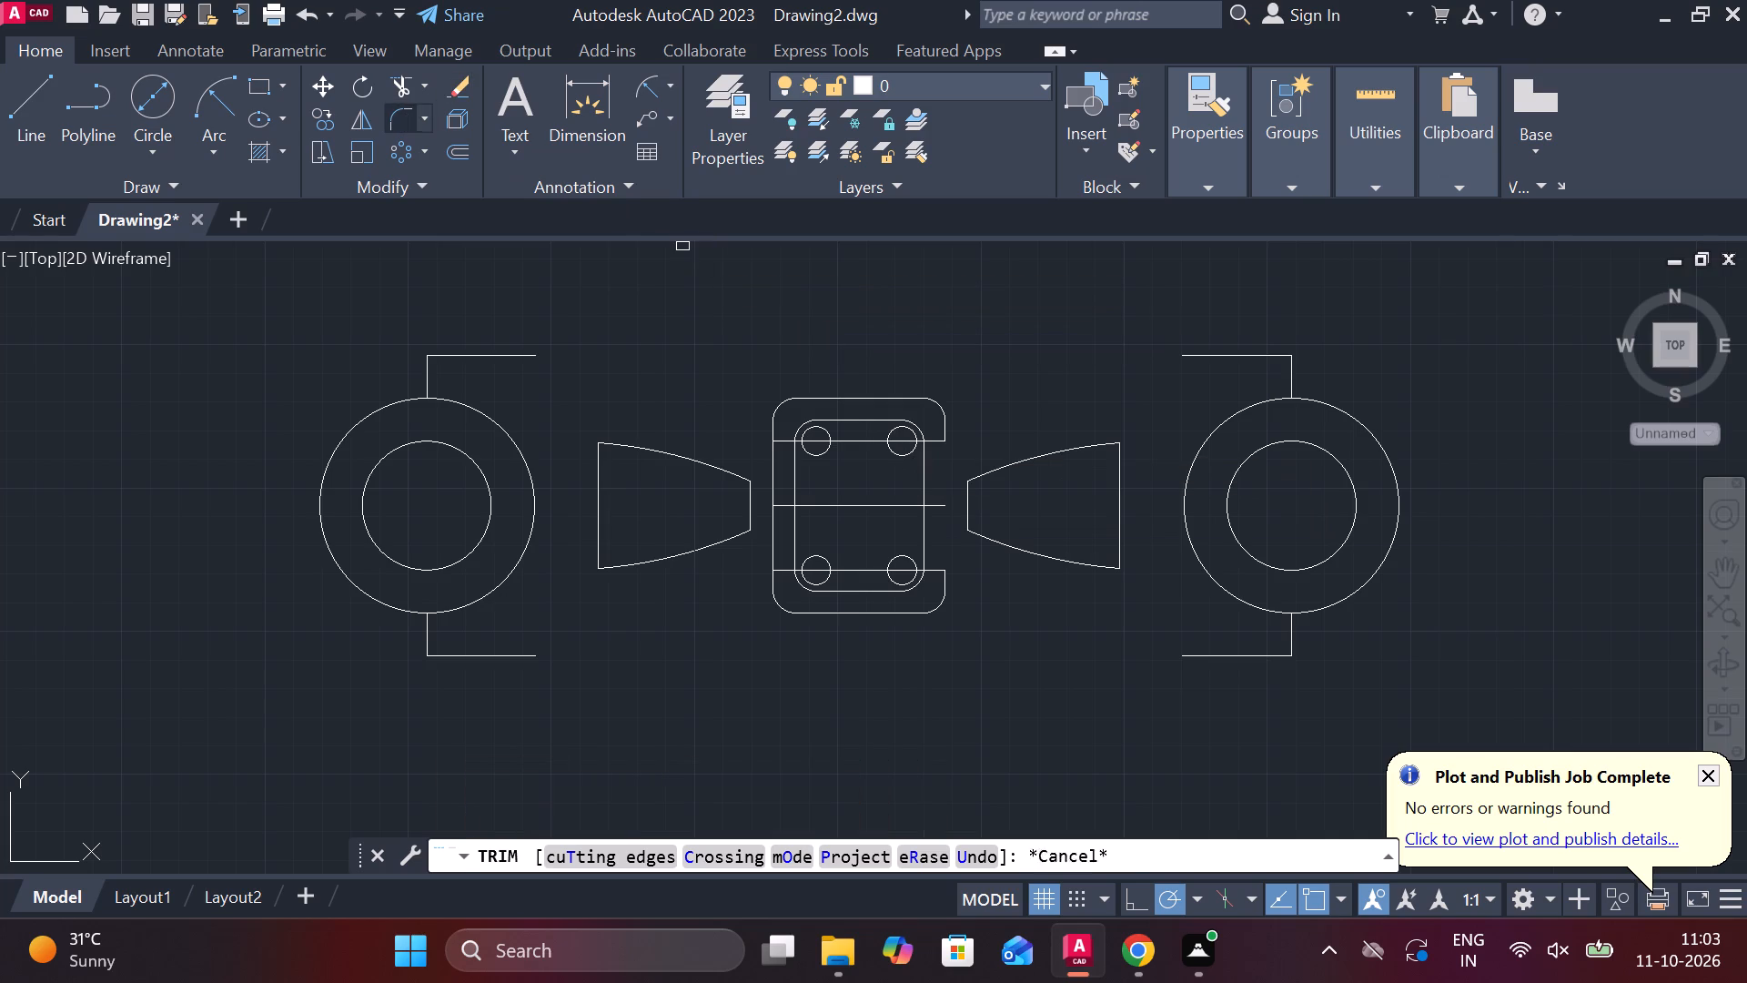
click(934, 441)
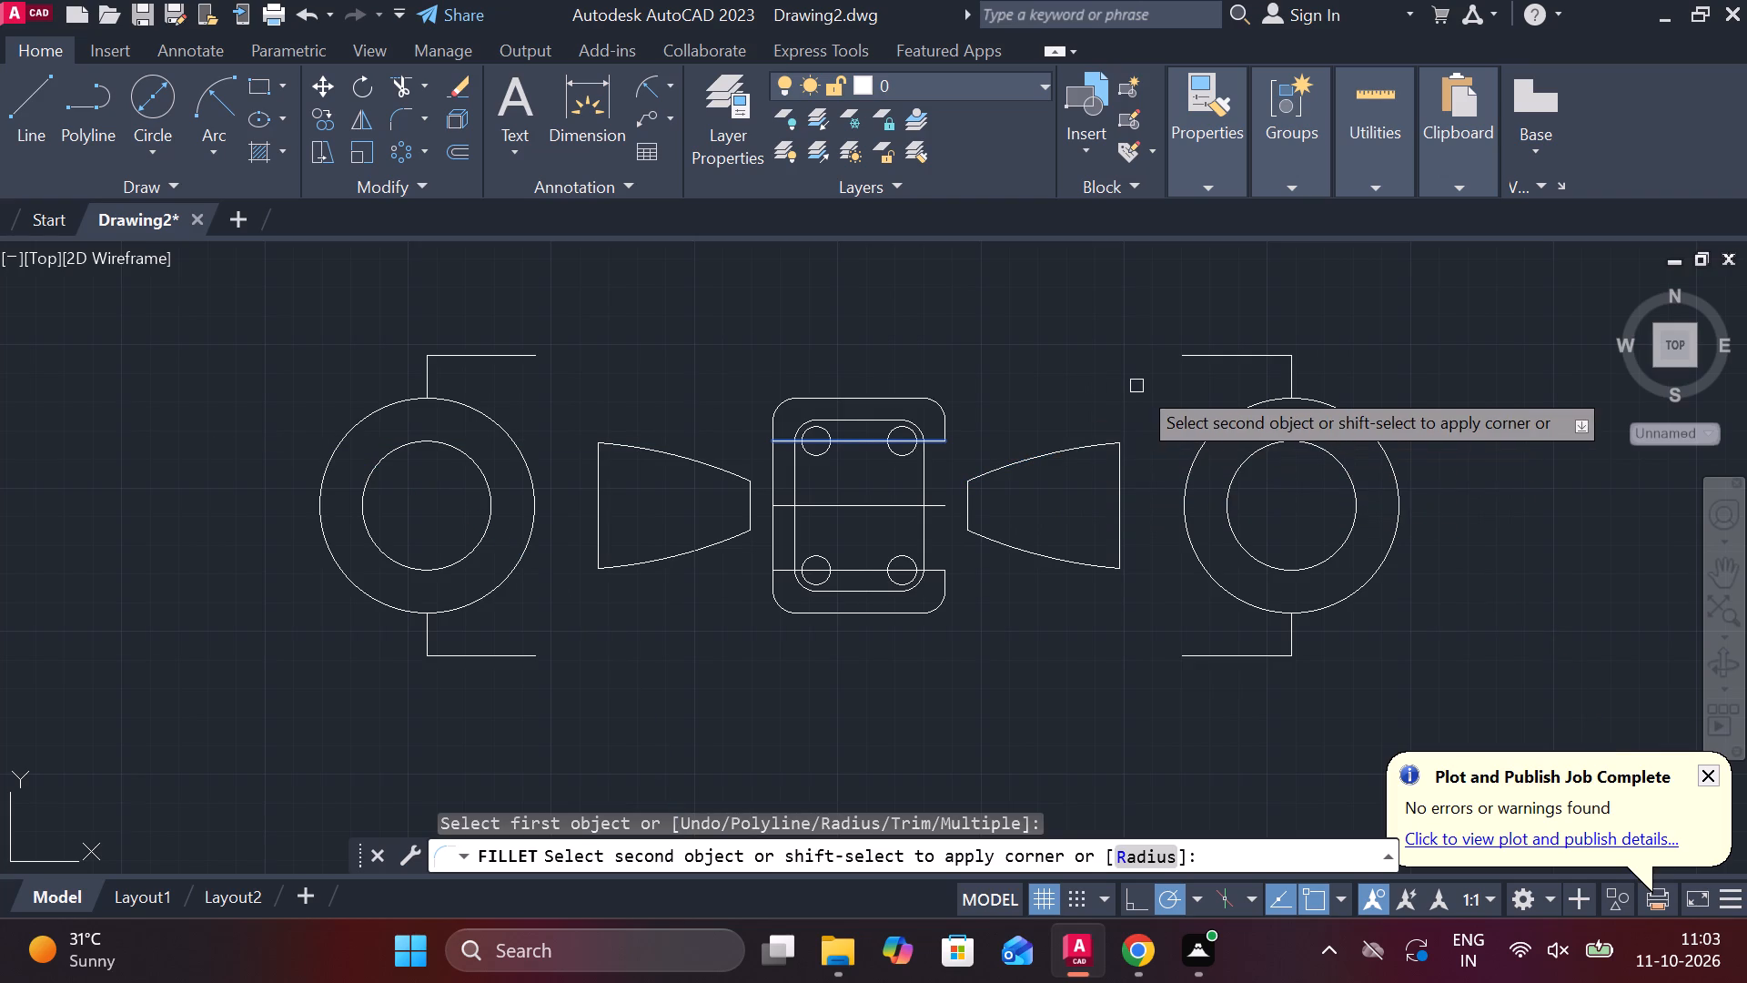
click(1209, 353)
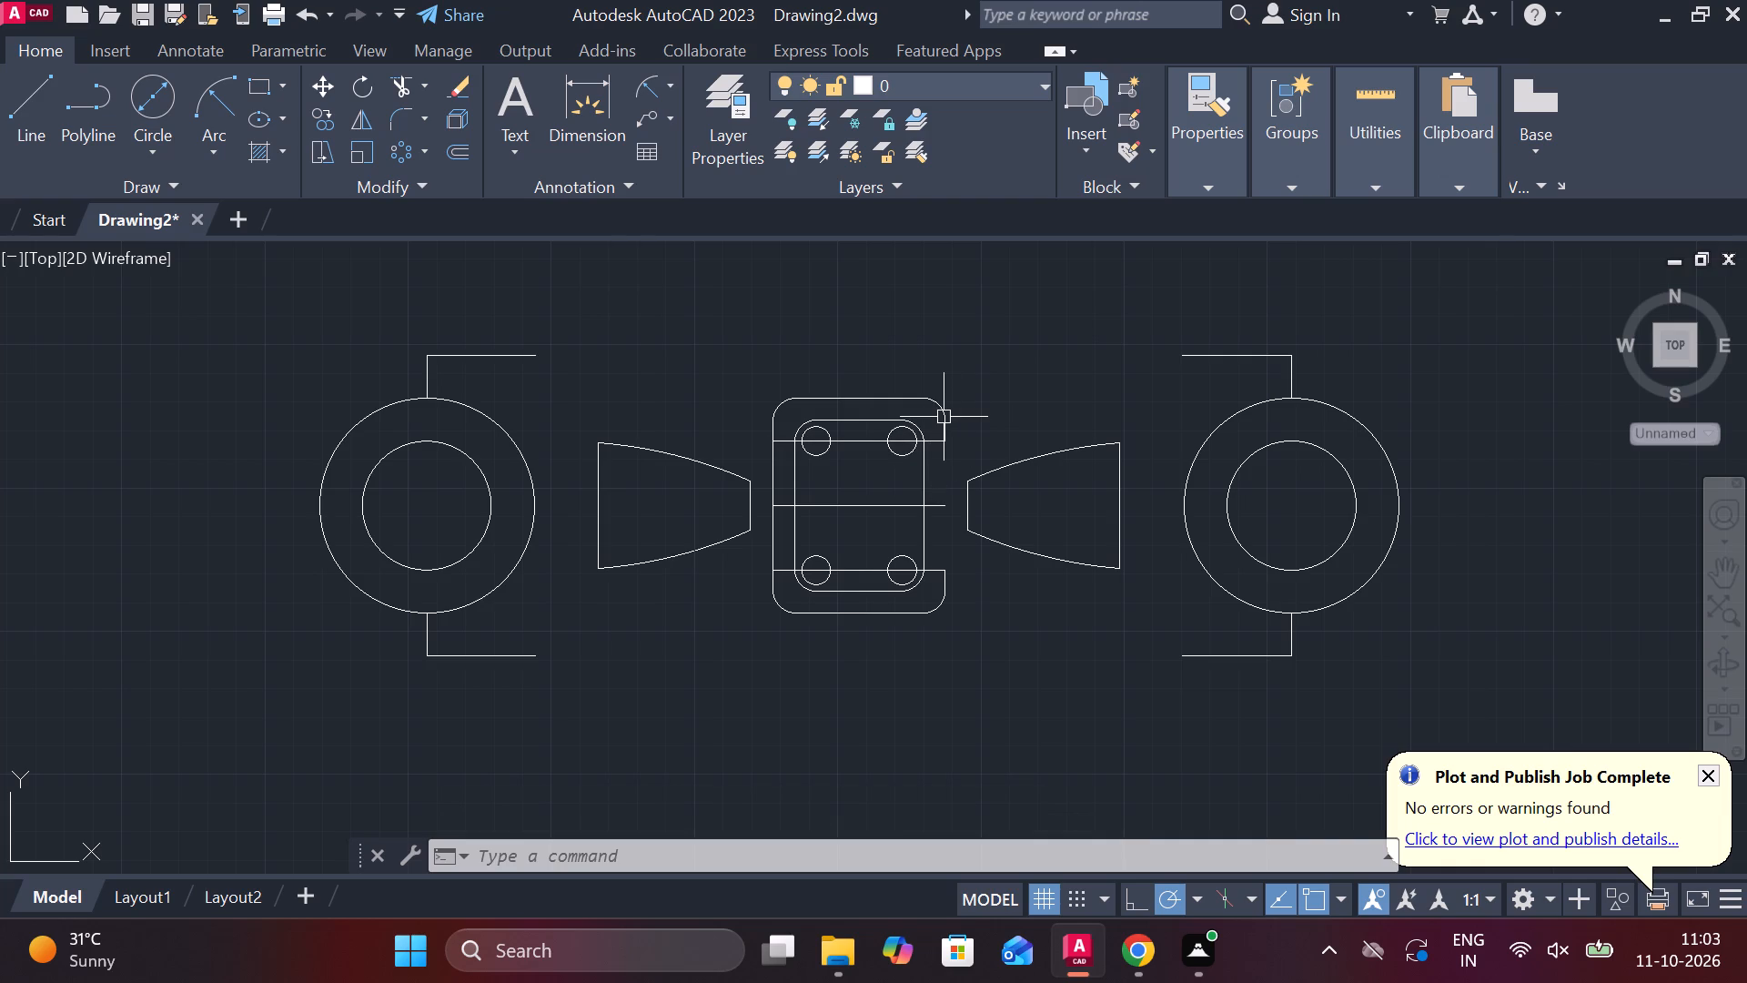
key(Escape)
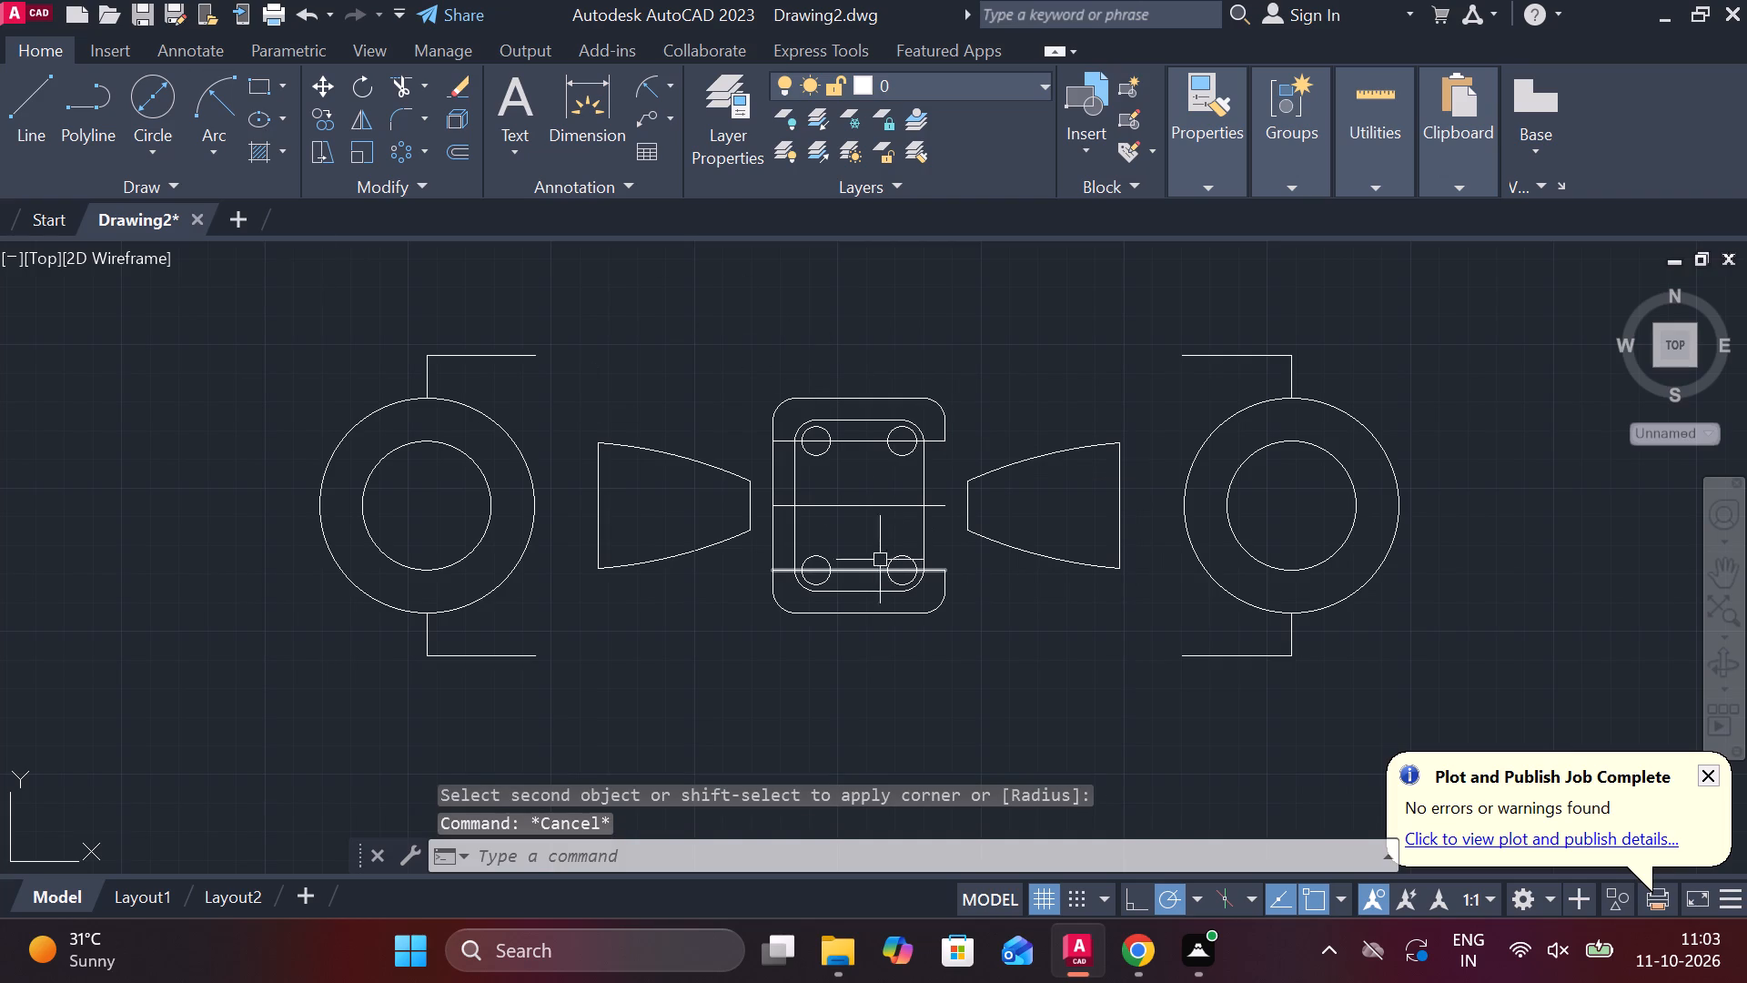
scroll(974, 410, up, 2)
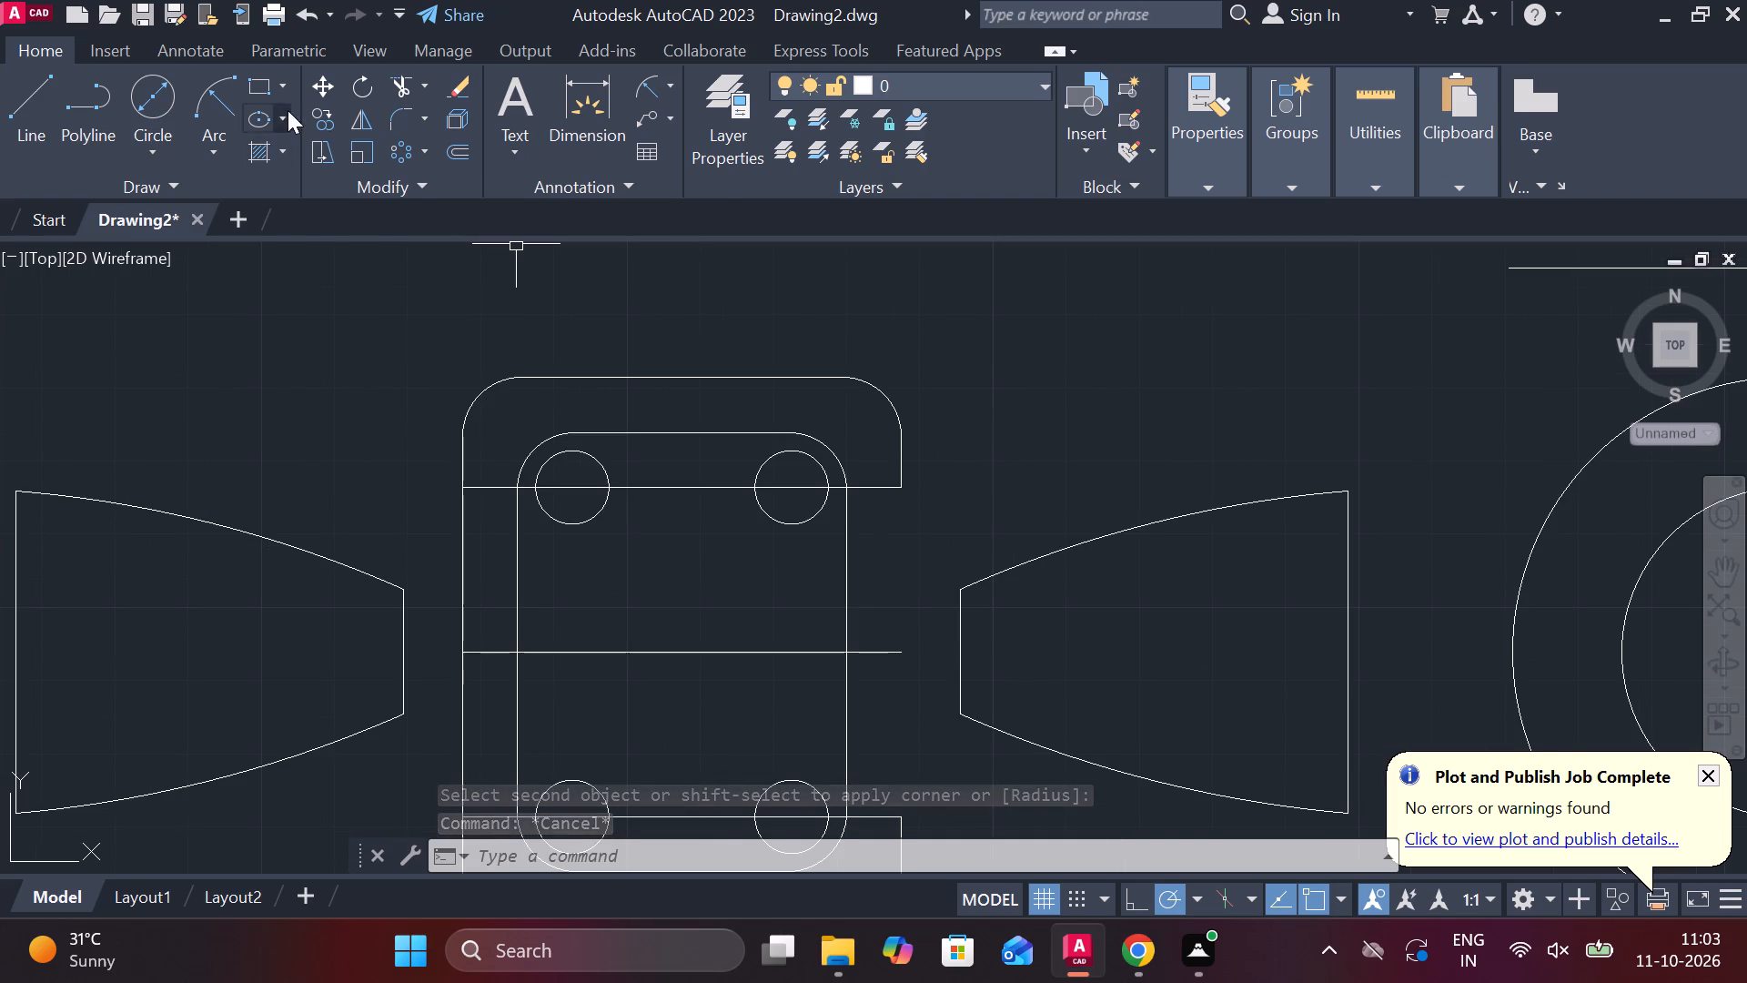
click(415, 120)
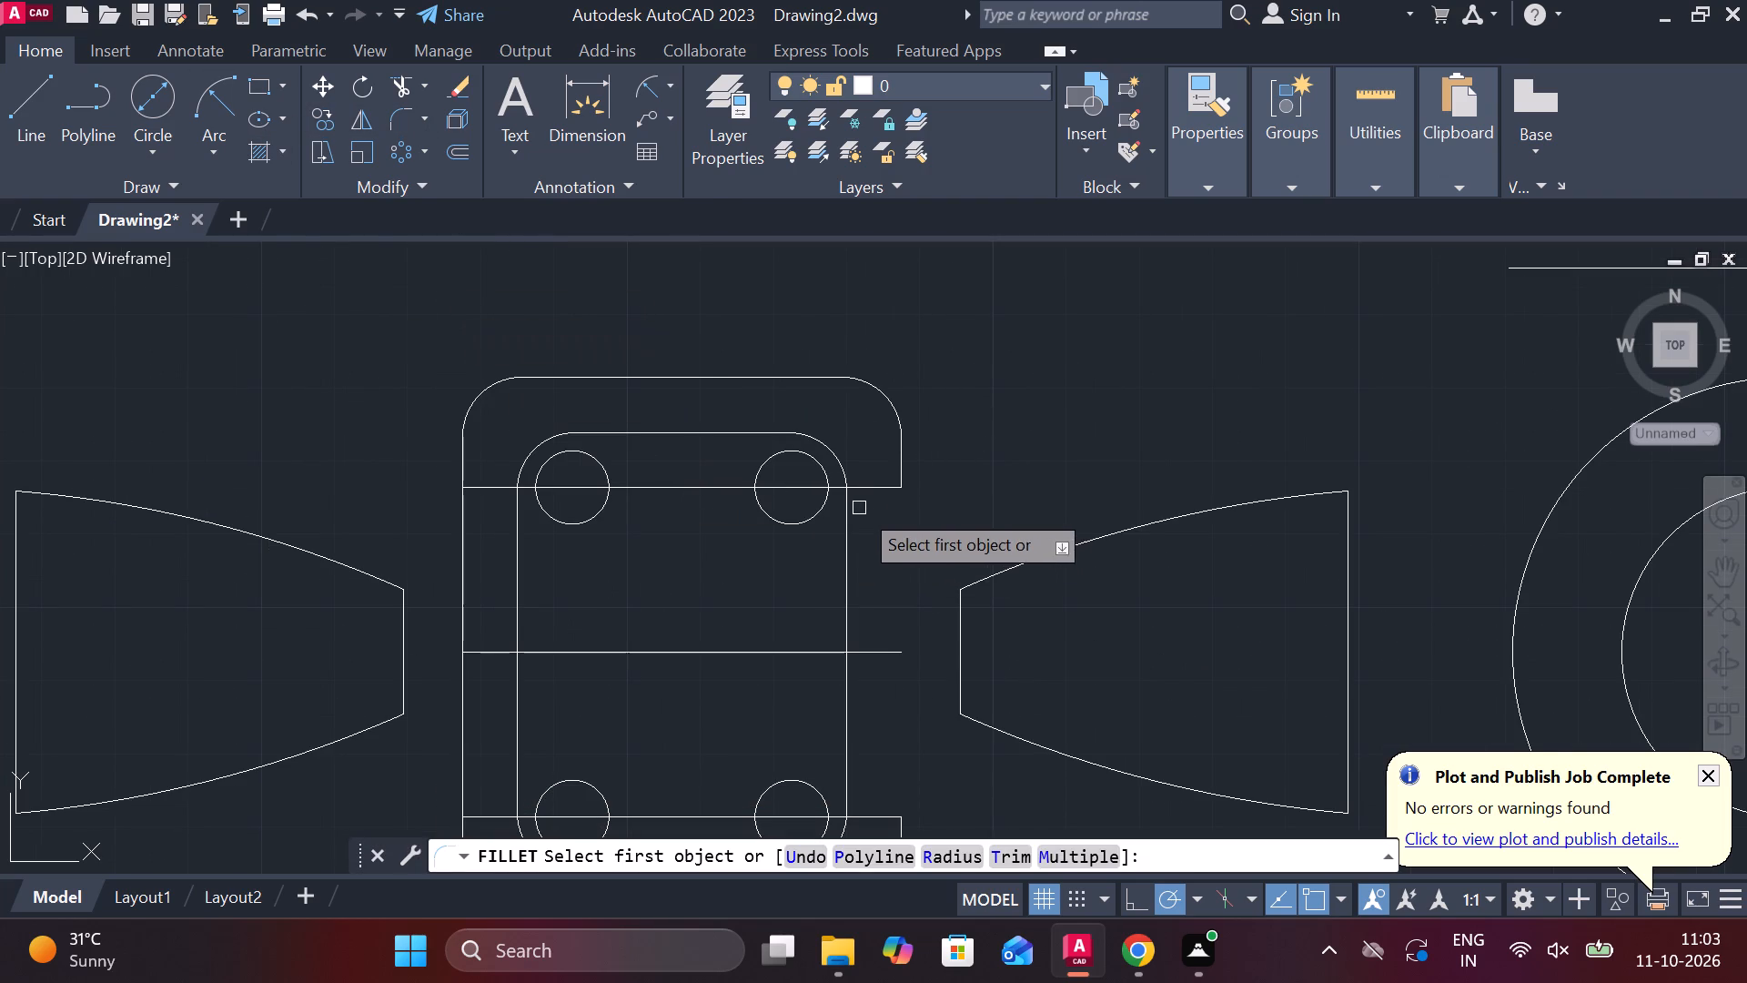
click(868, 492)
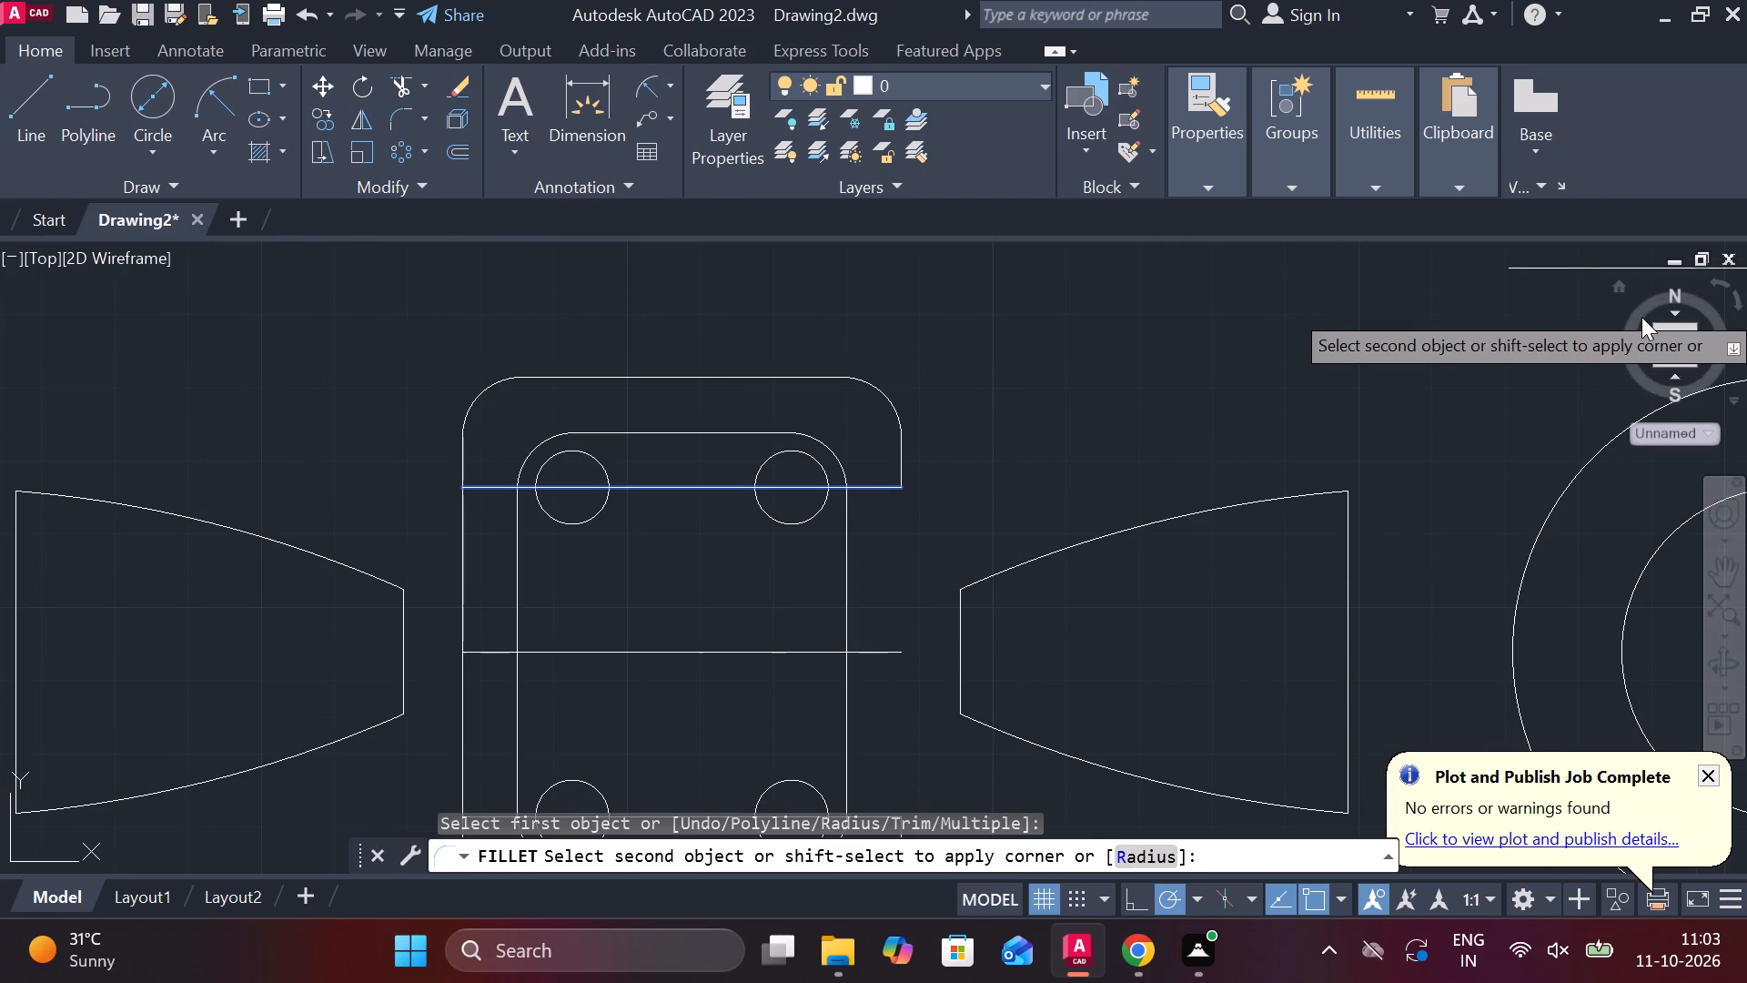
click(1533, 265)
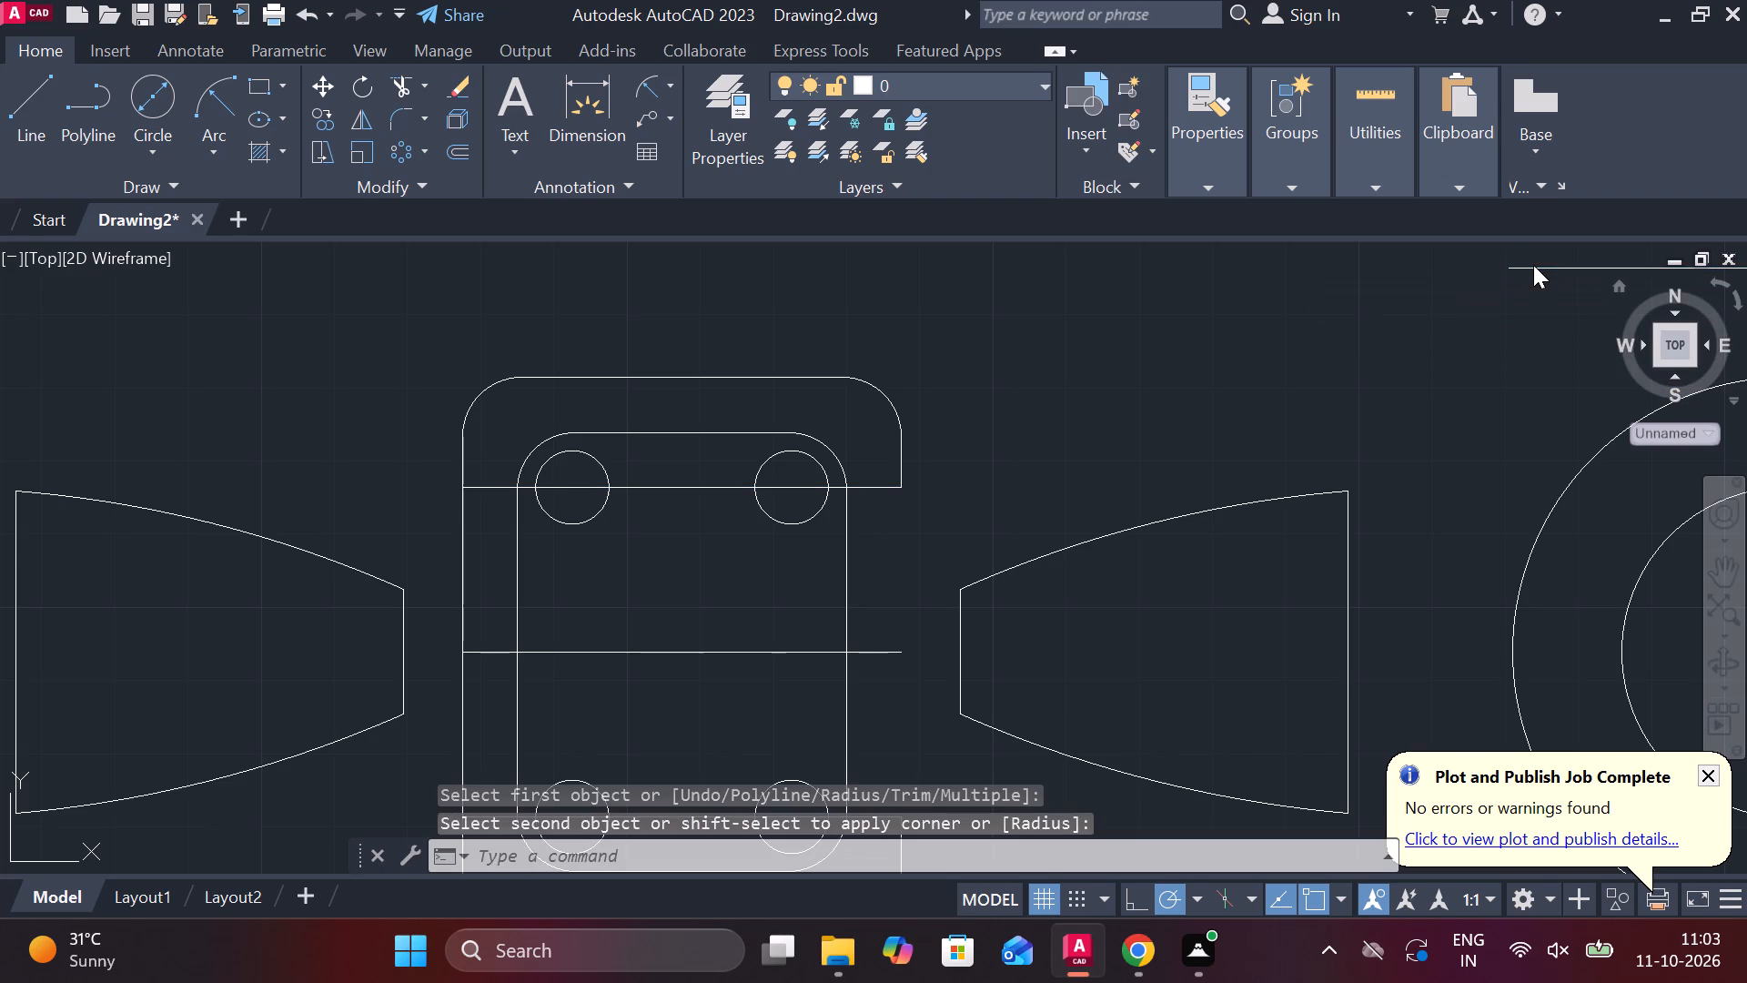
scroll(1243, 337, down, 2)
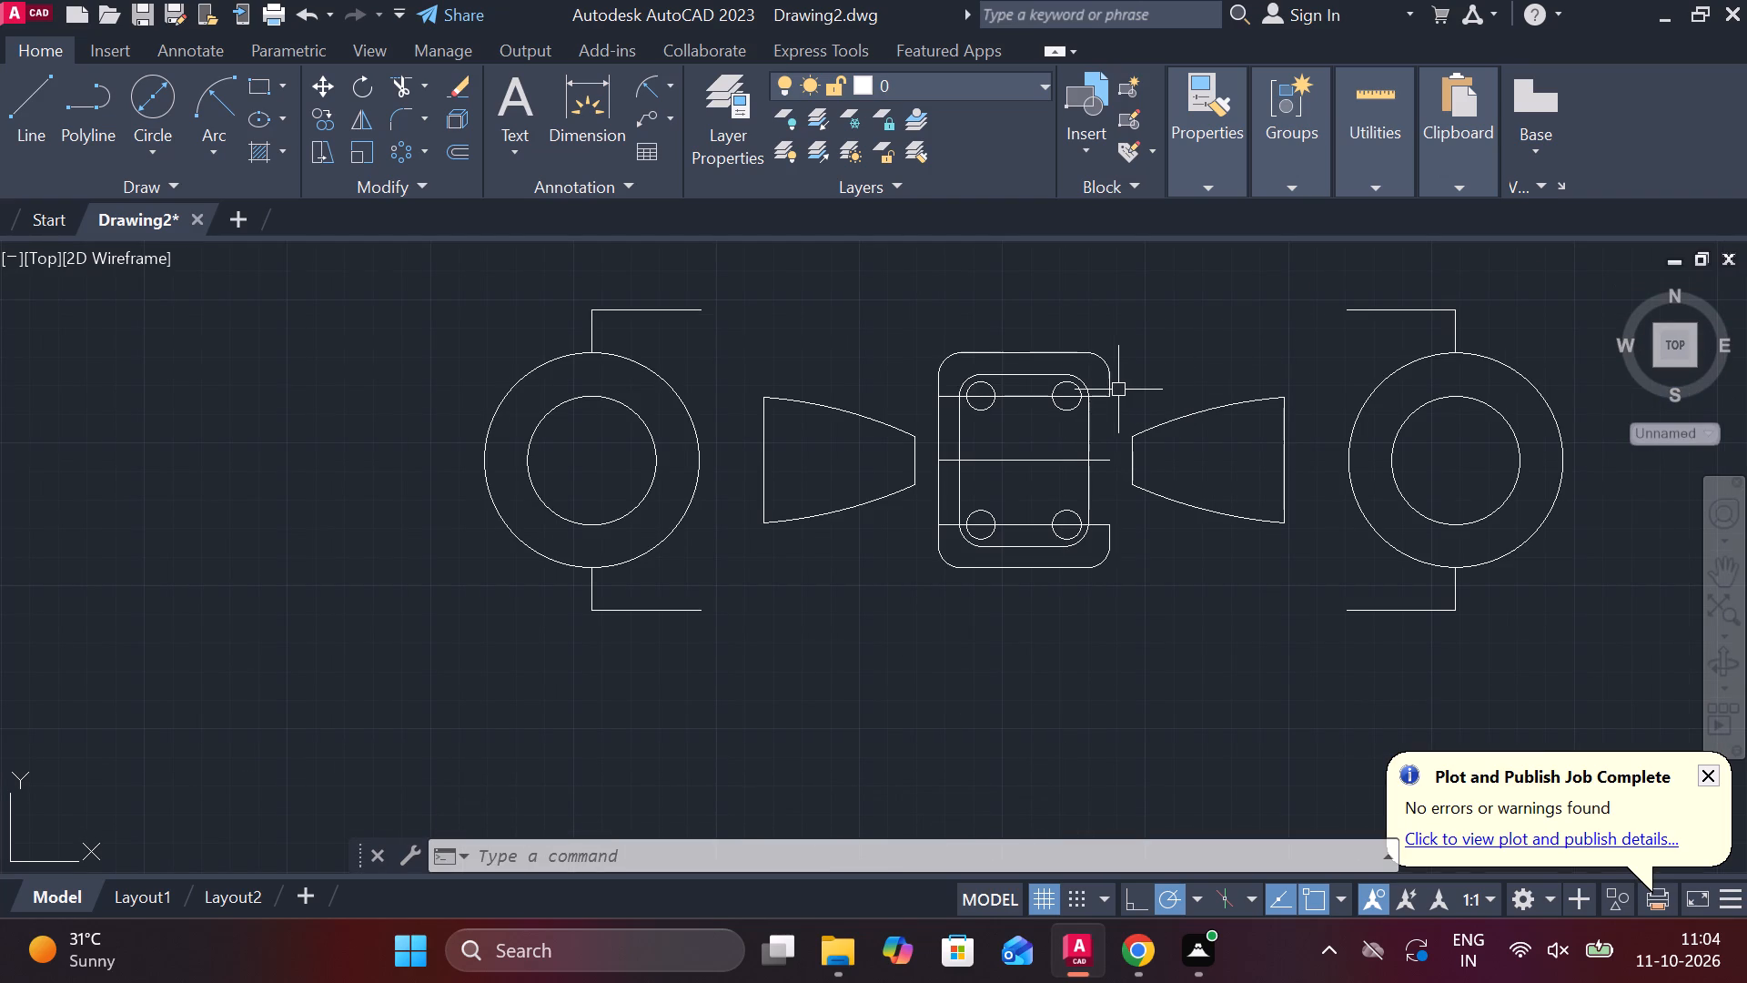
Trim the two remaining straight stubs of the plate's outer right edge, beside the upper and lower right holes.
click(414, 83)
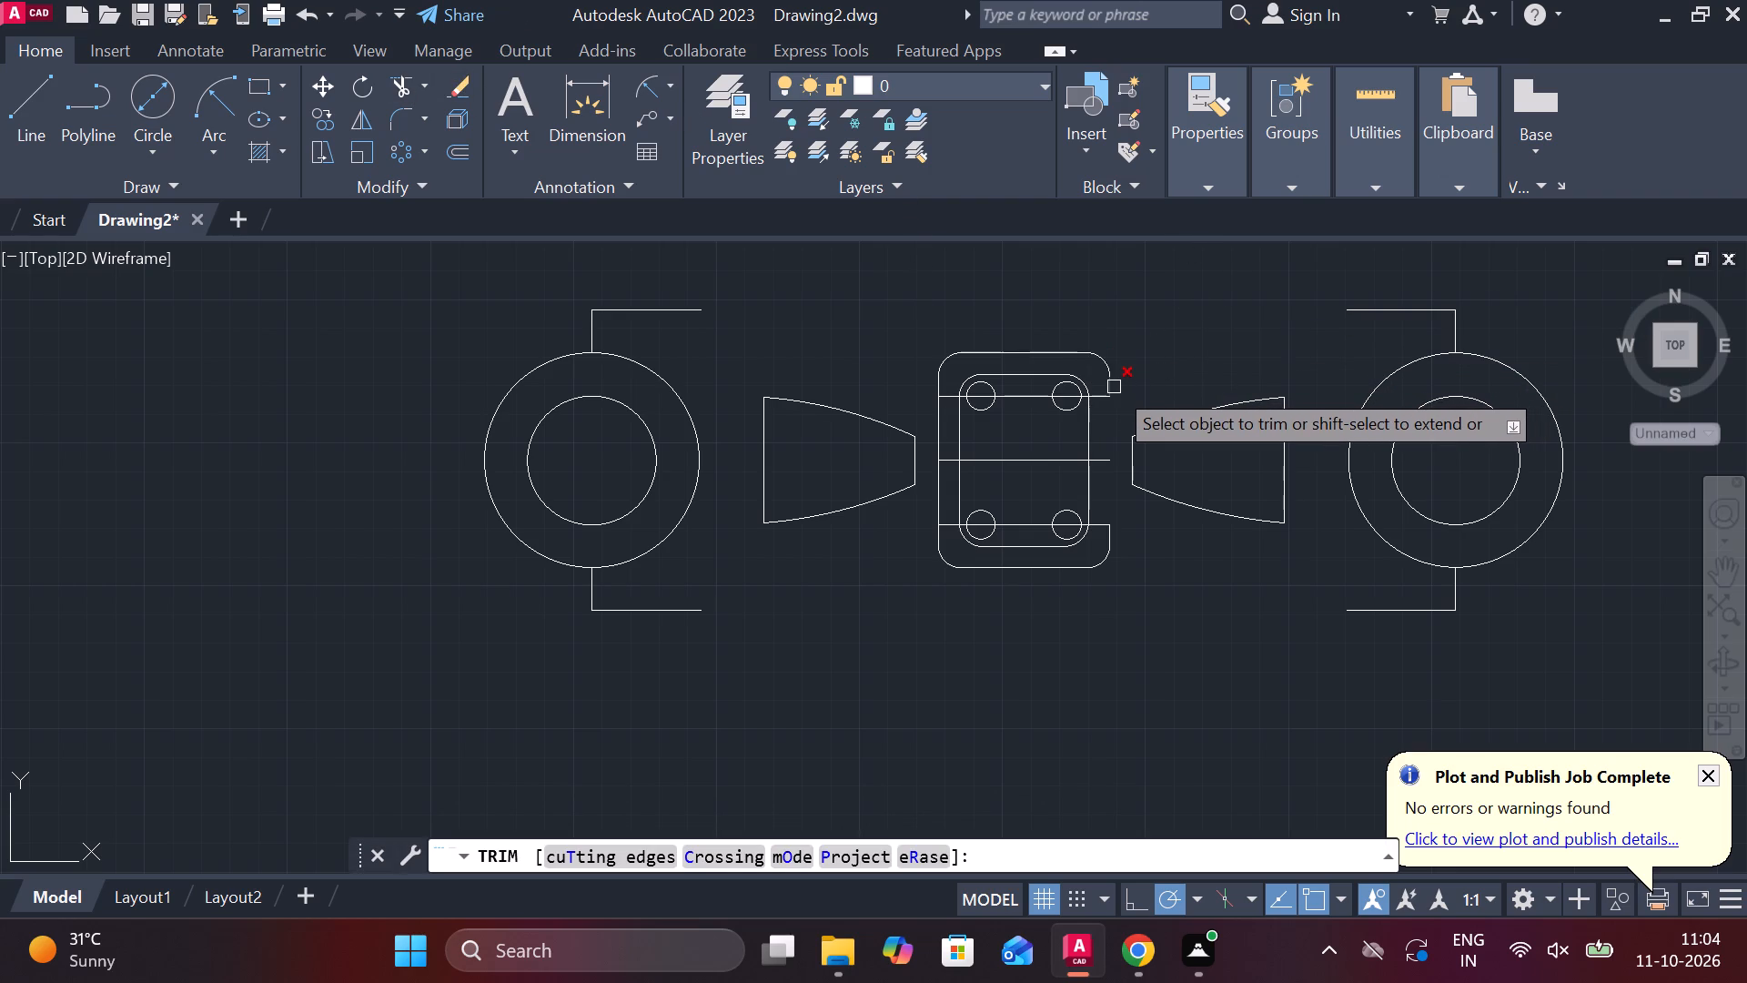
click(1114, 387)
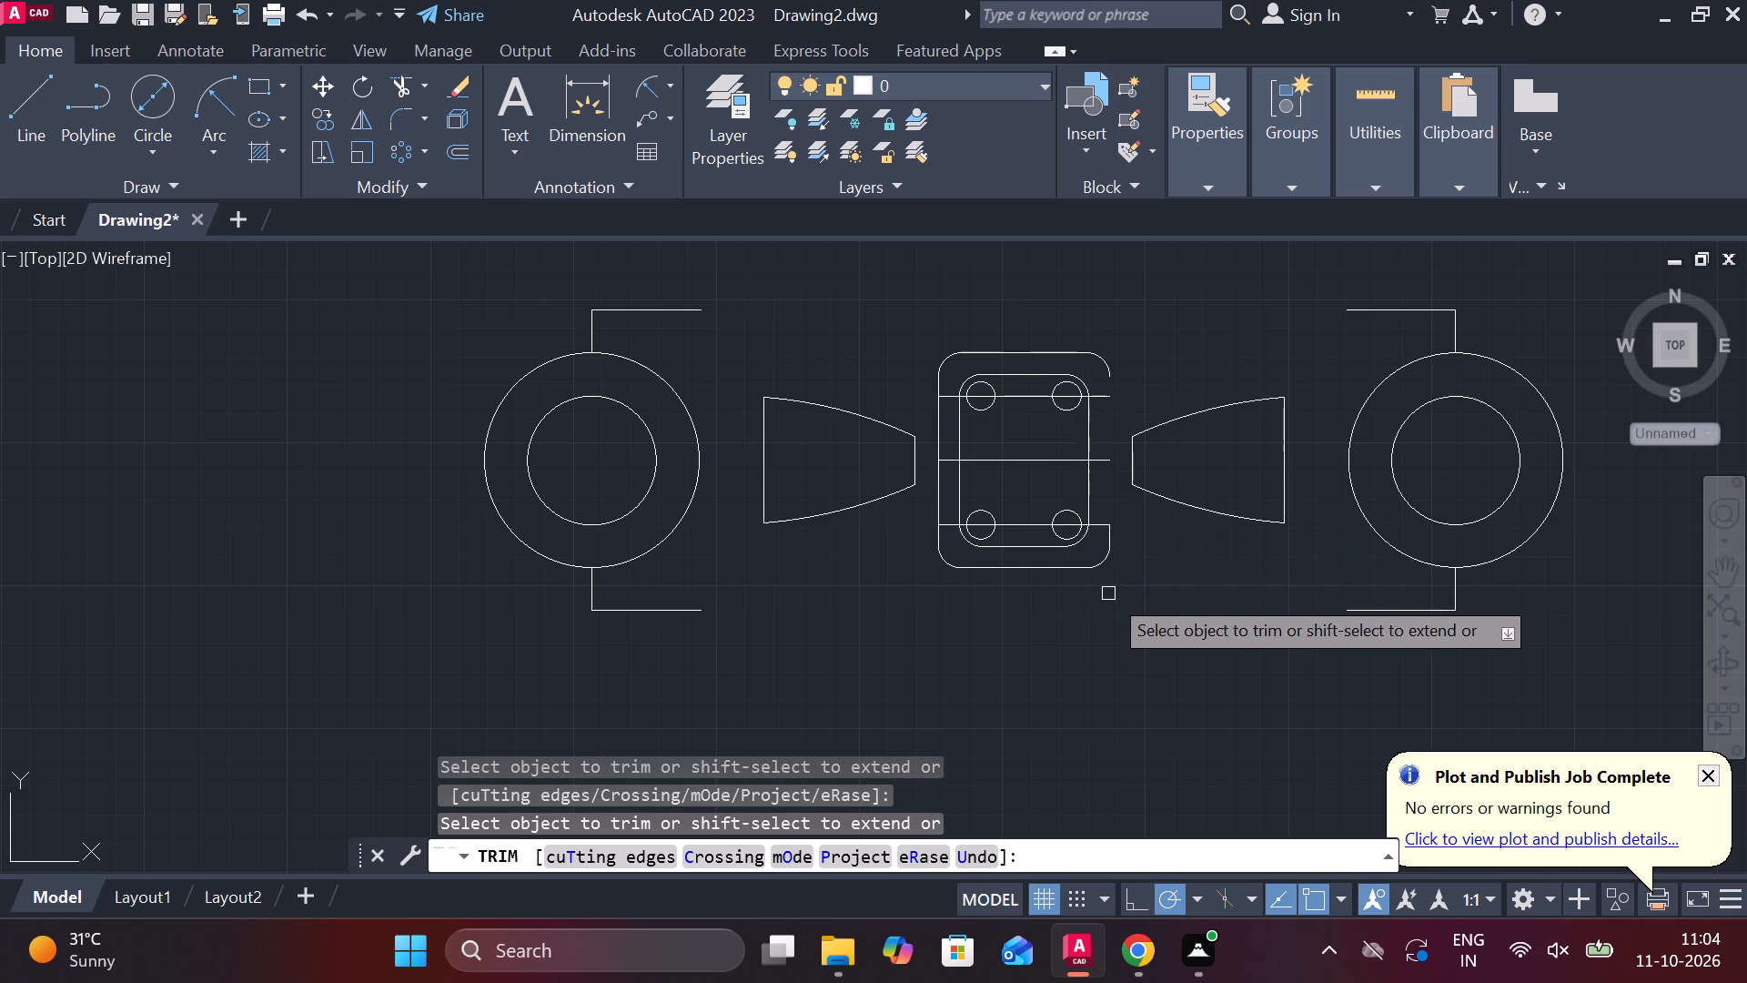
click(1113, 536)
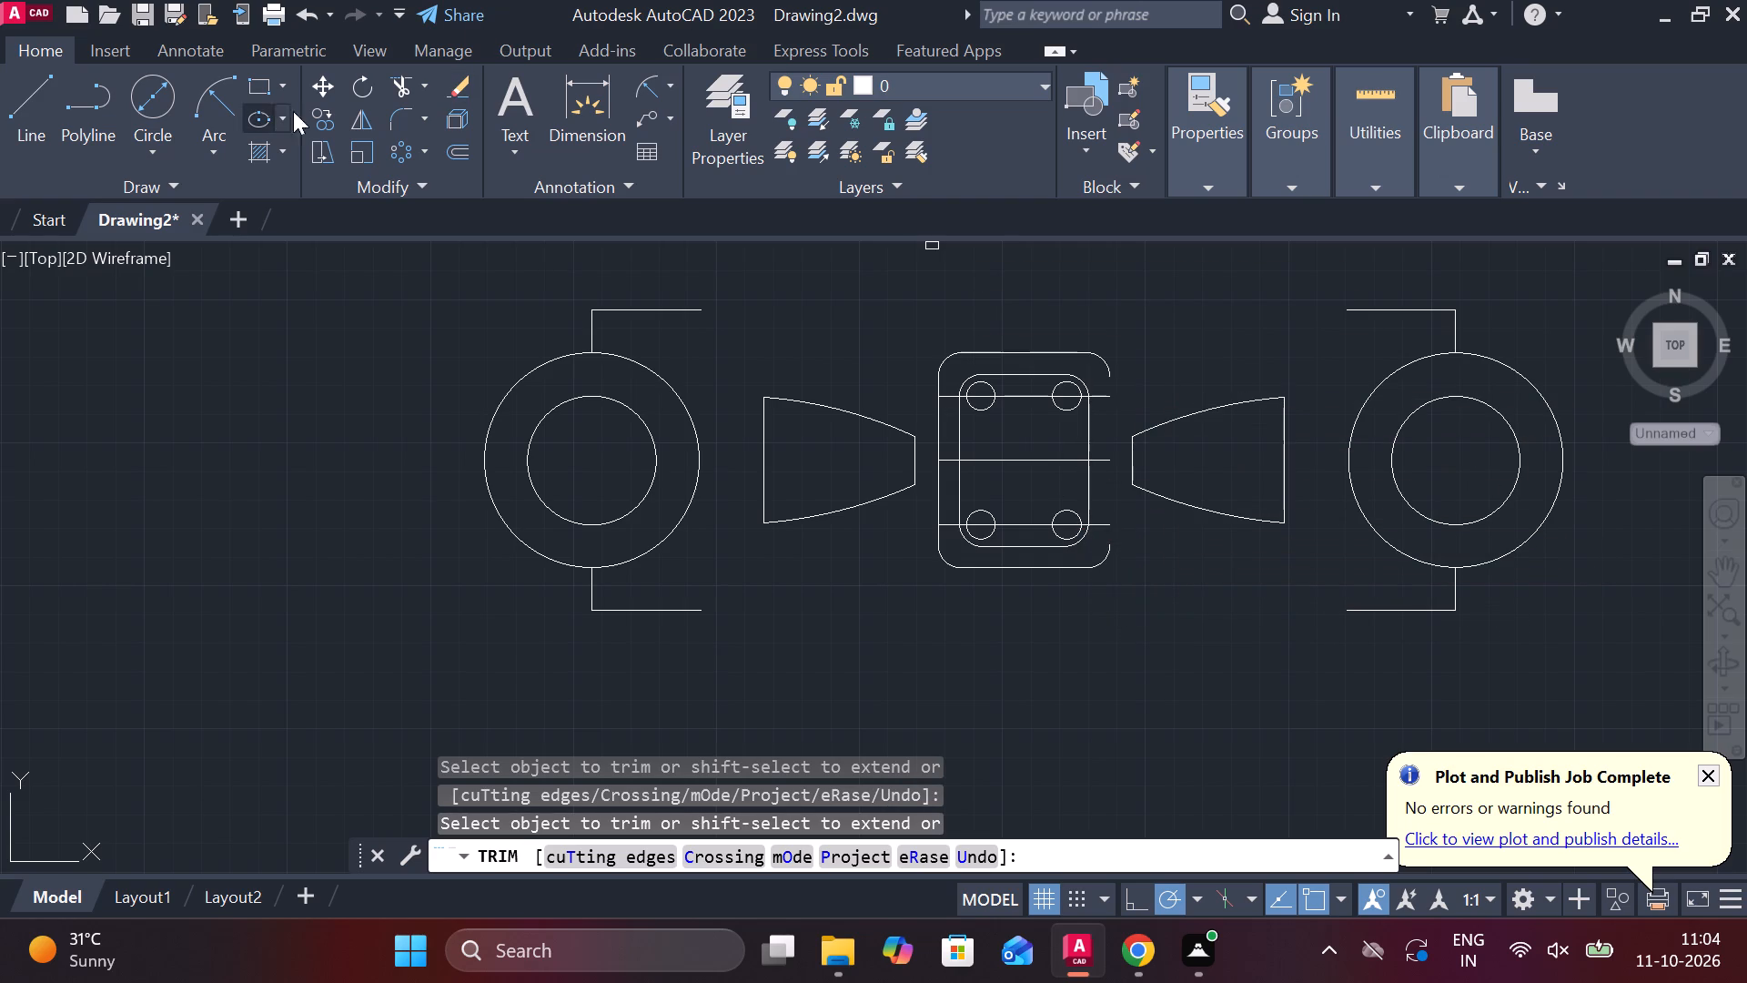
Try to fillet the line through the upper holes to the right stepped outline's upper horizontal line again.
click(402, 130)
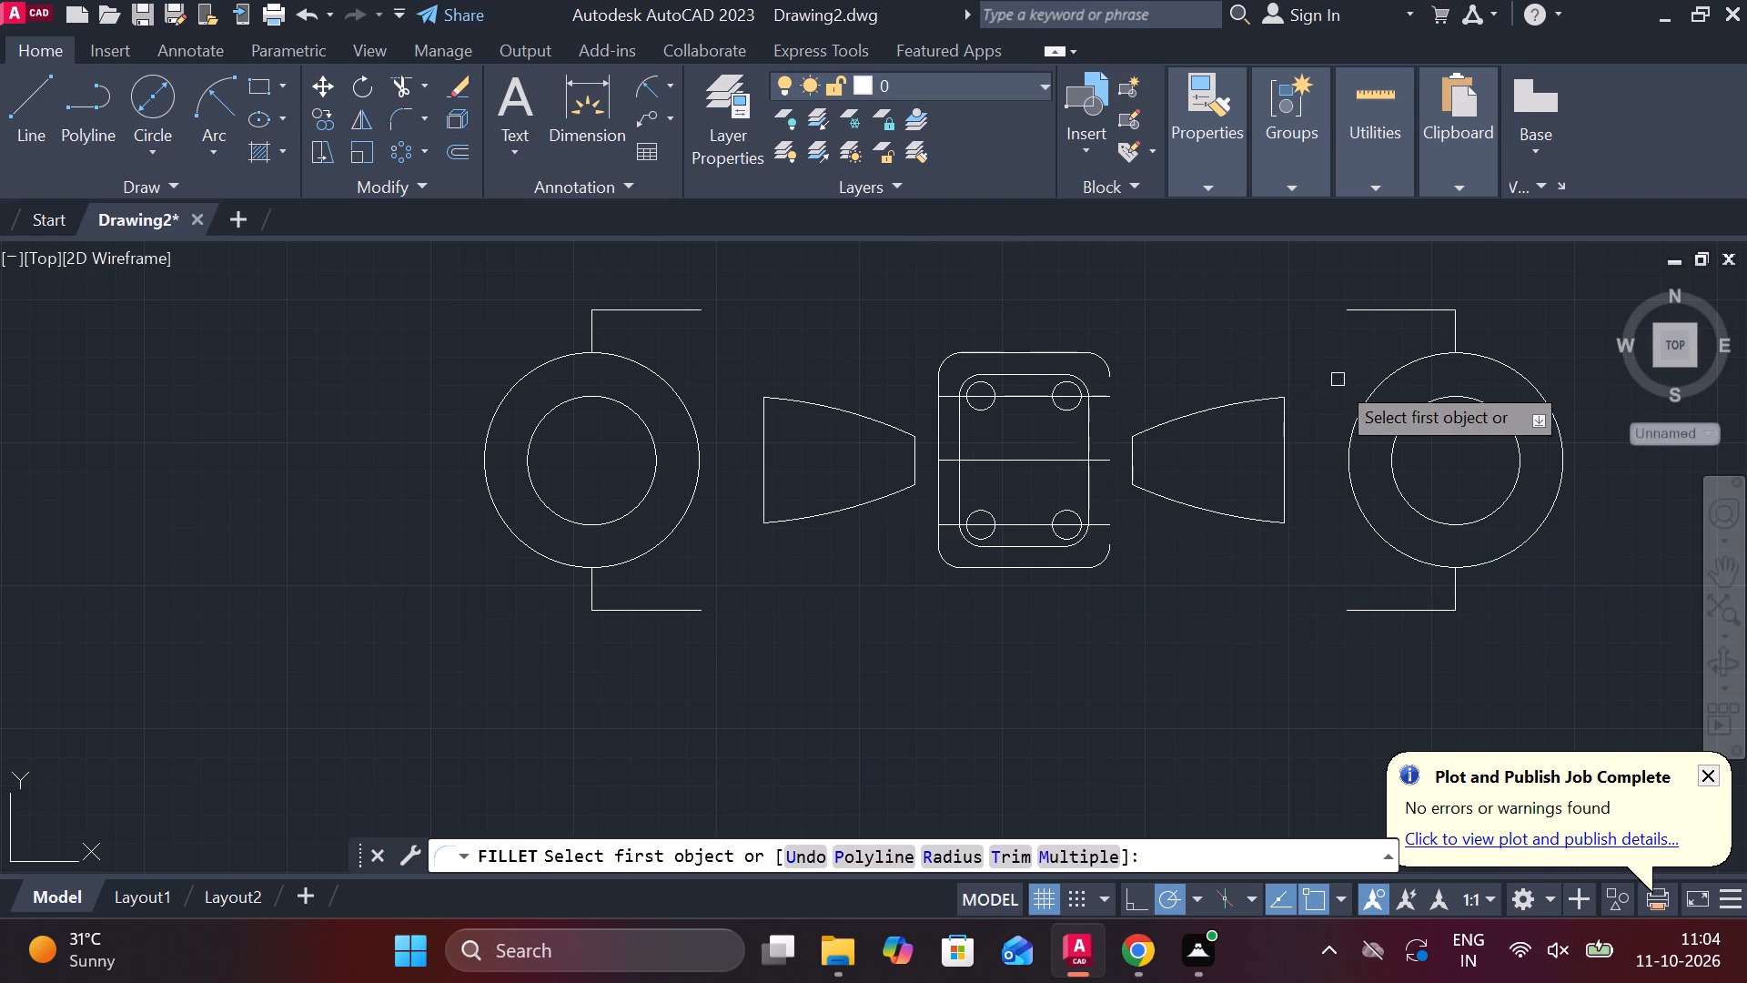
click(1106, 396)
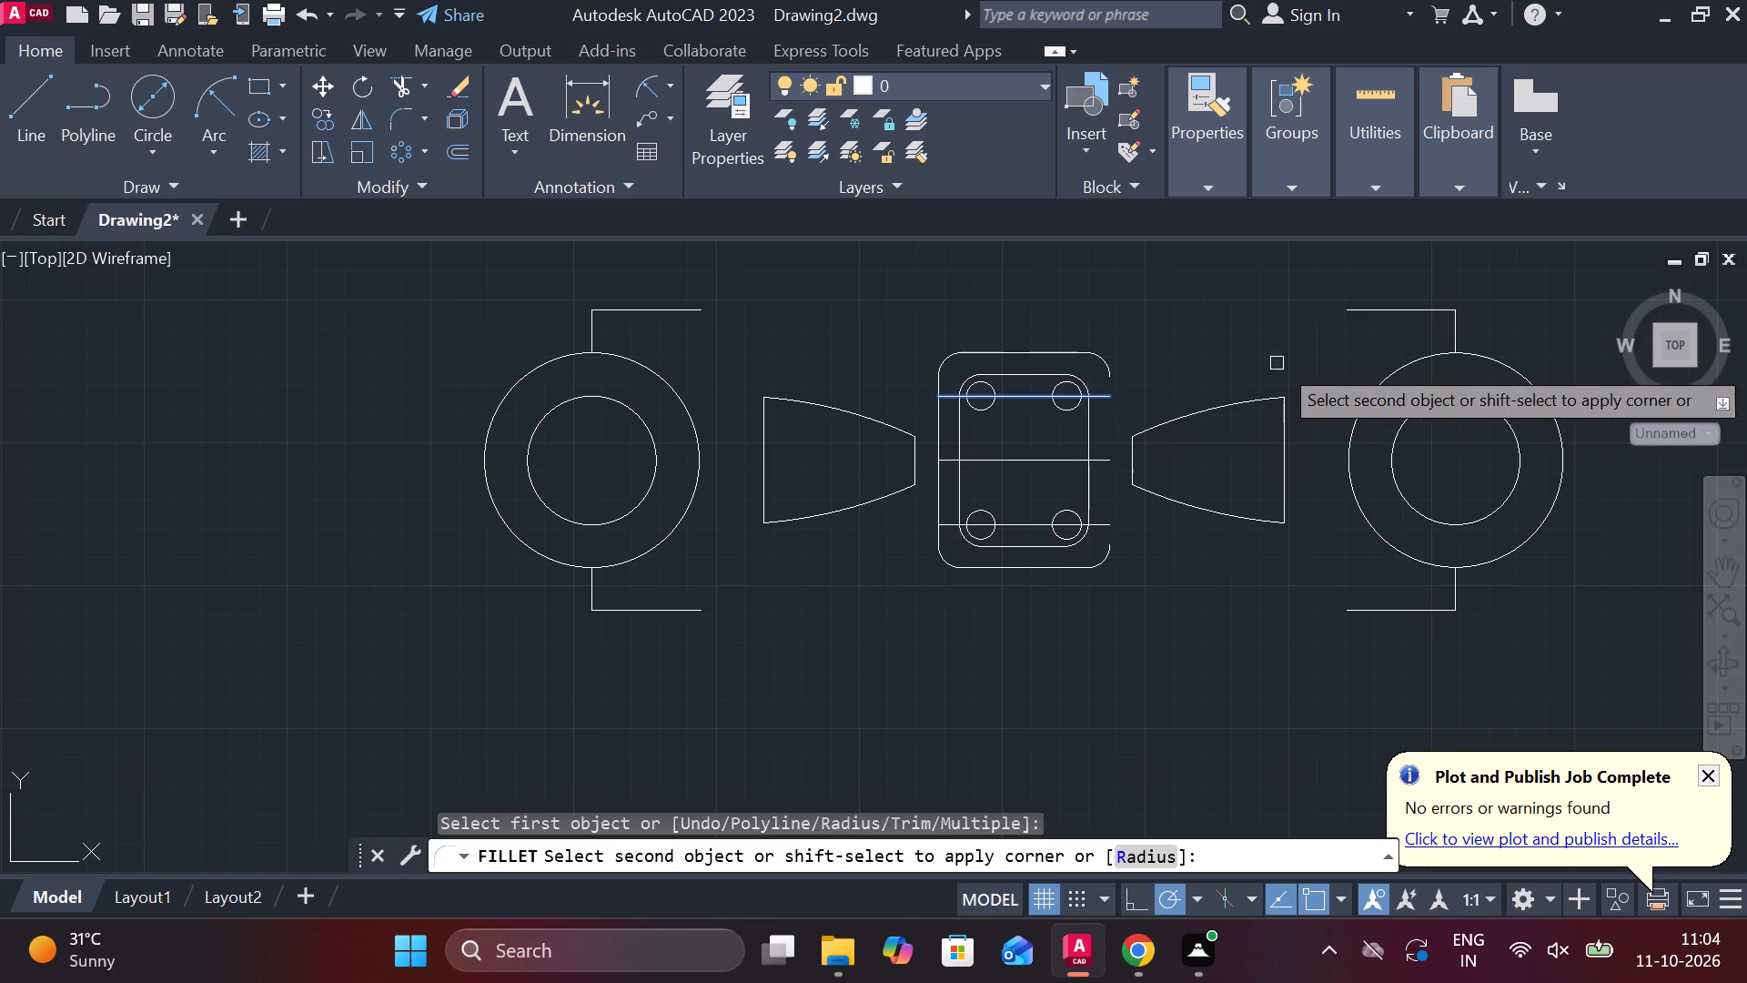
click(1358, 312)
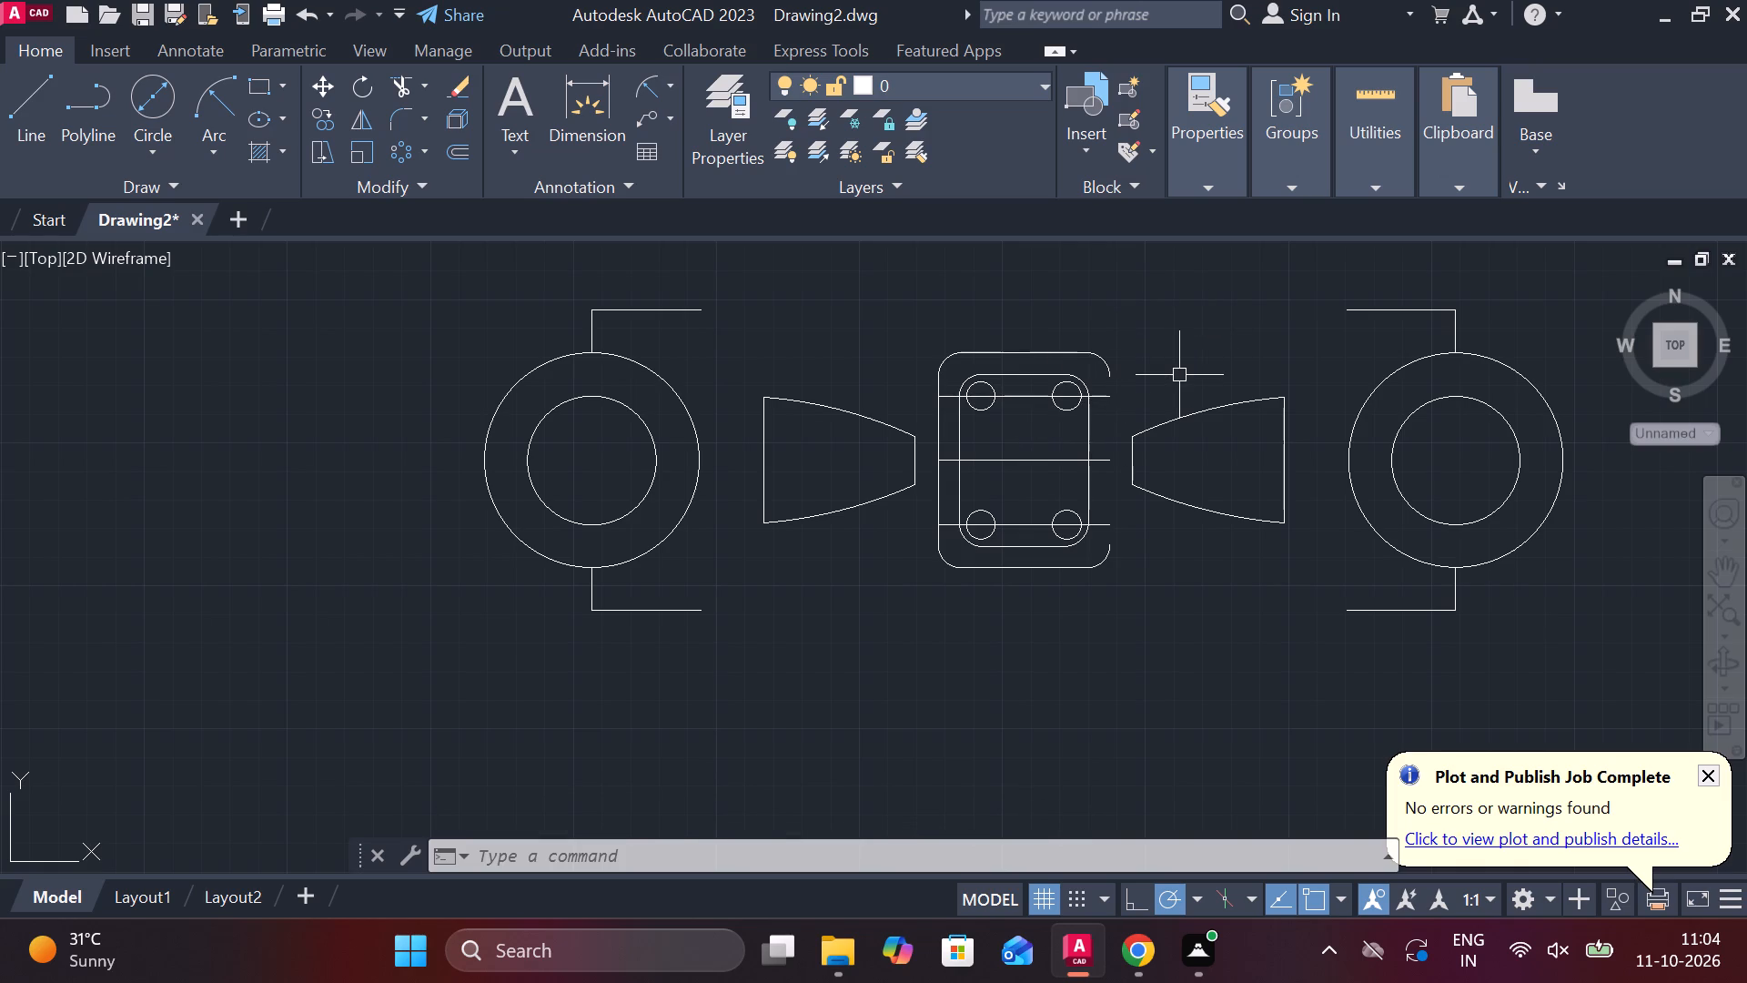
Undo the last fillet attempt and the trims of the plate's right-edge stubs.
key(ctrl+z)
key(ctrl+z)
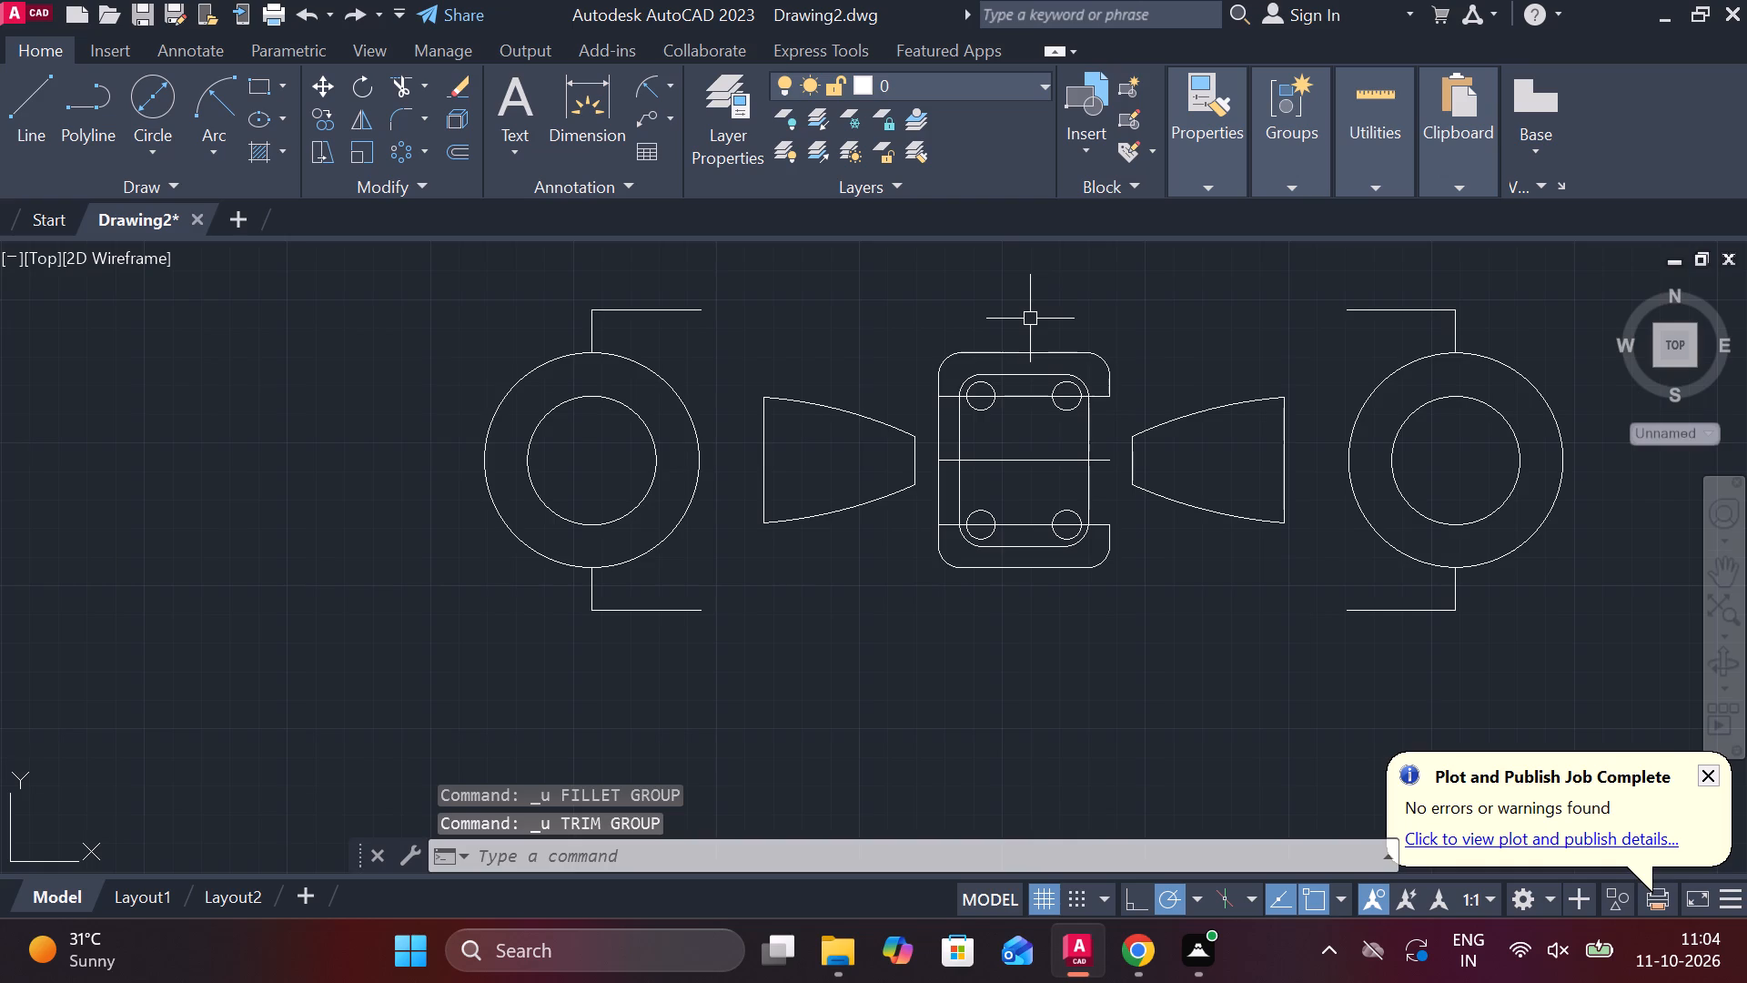
Erase the horizontal line through the plate's upper pair of holes.
scroll(1035, 326, up, 2)
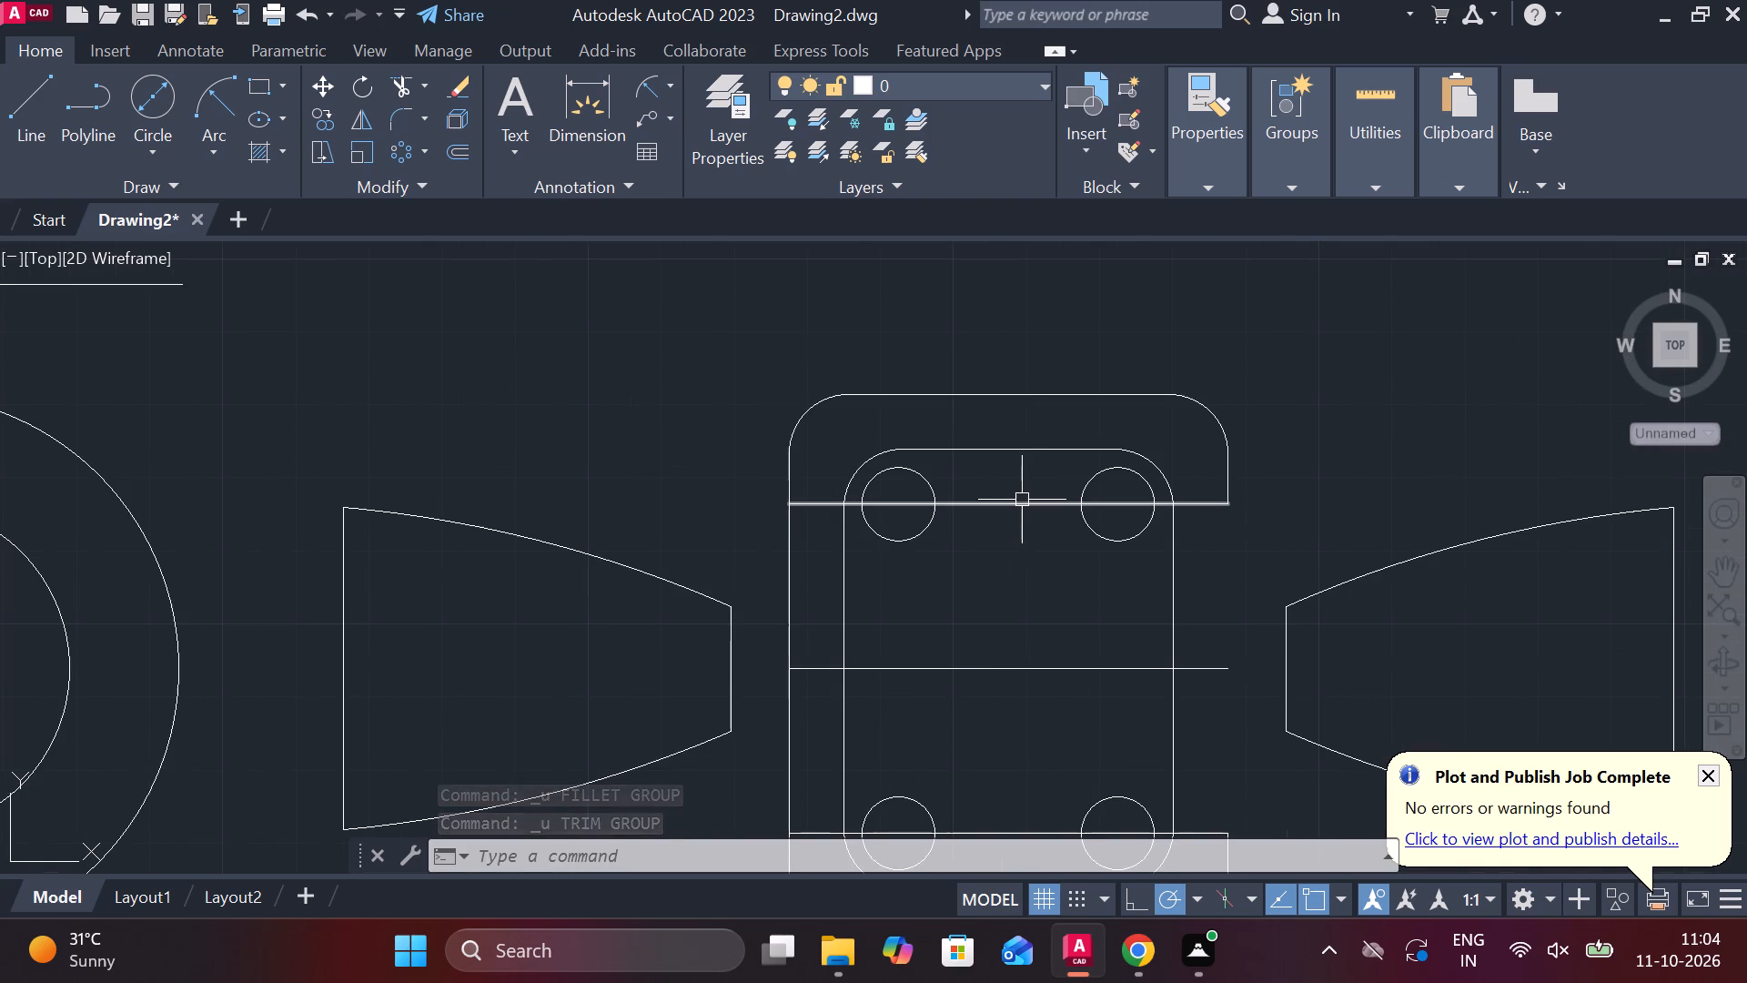
click(1022, 500)
key(Delete)
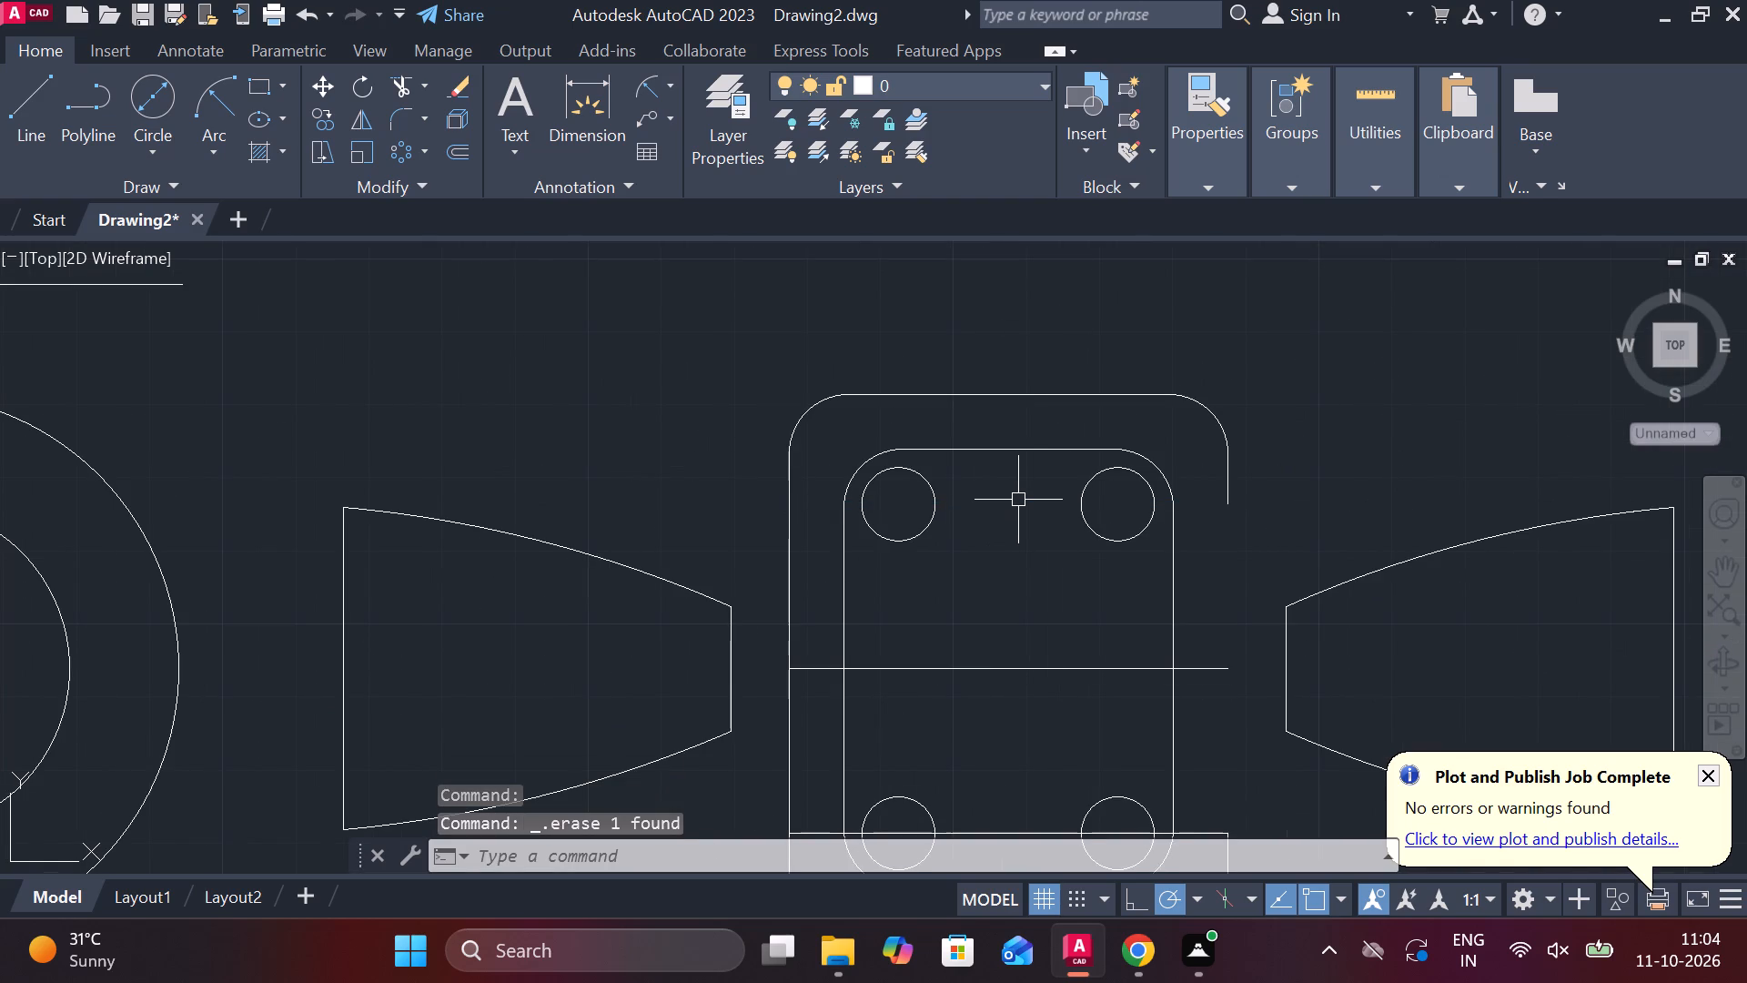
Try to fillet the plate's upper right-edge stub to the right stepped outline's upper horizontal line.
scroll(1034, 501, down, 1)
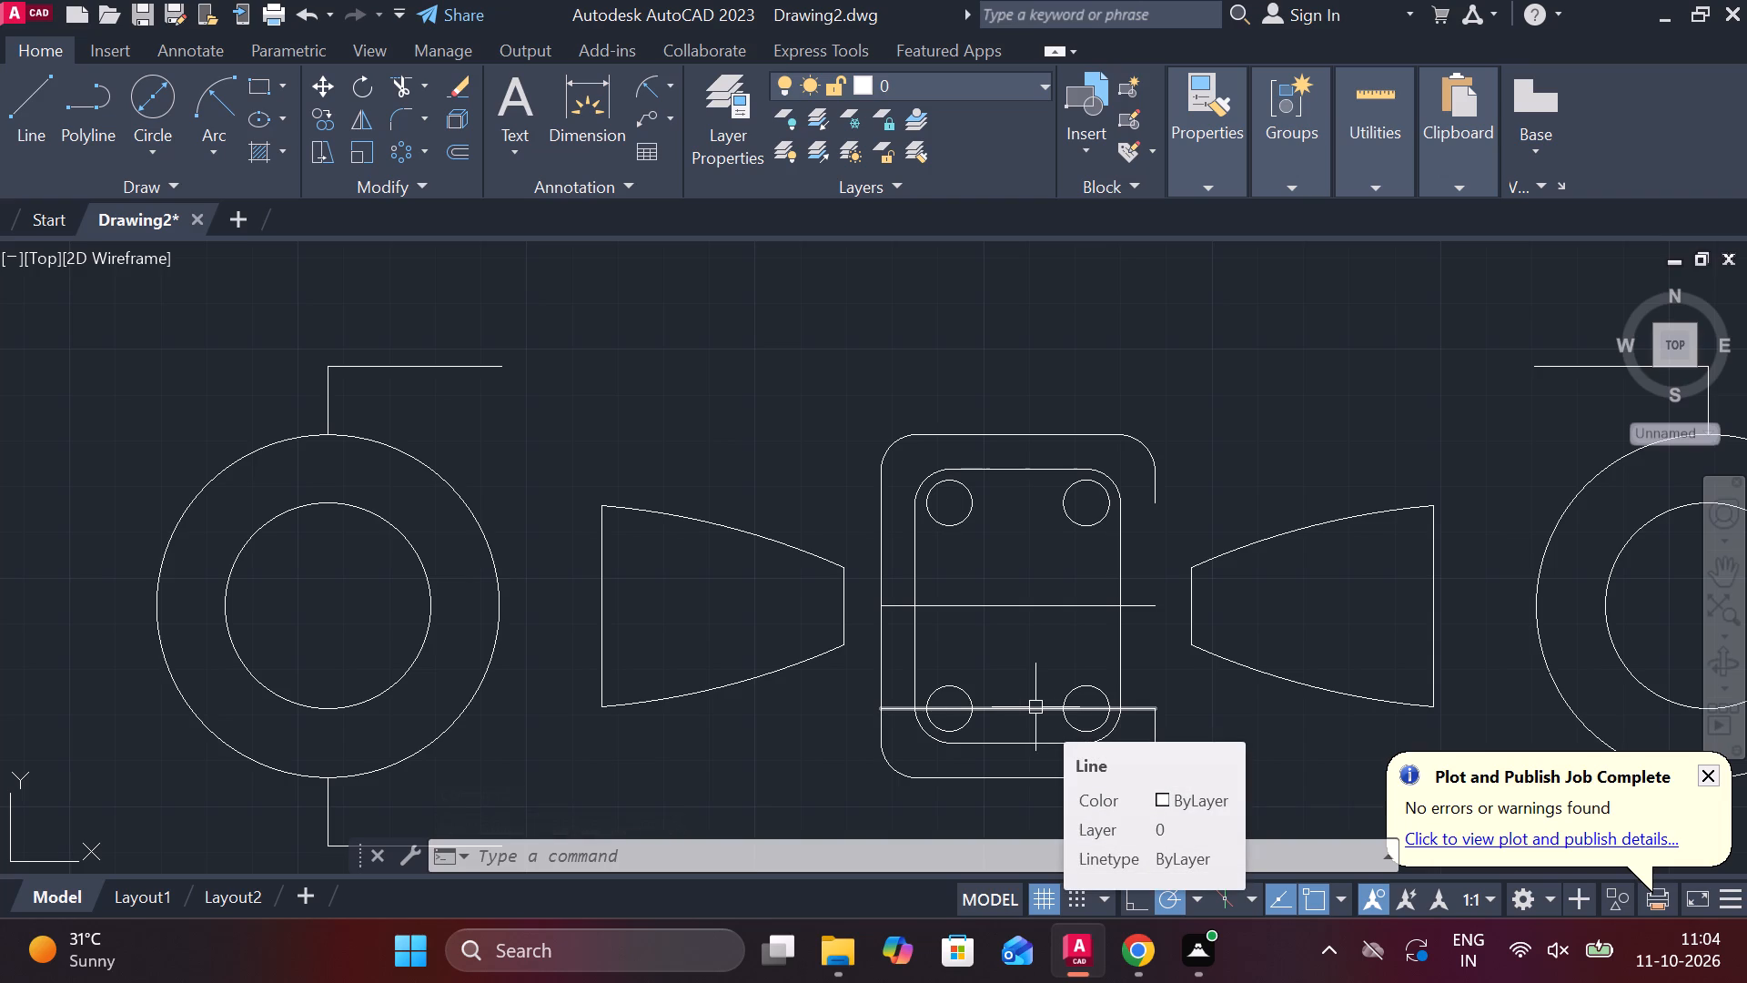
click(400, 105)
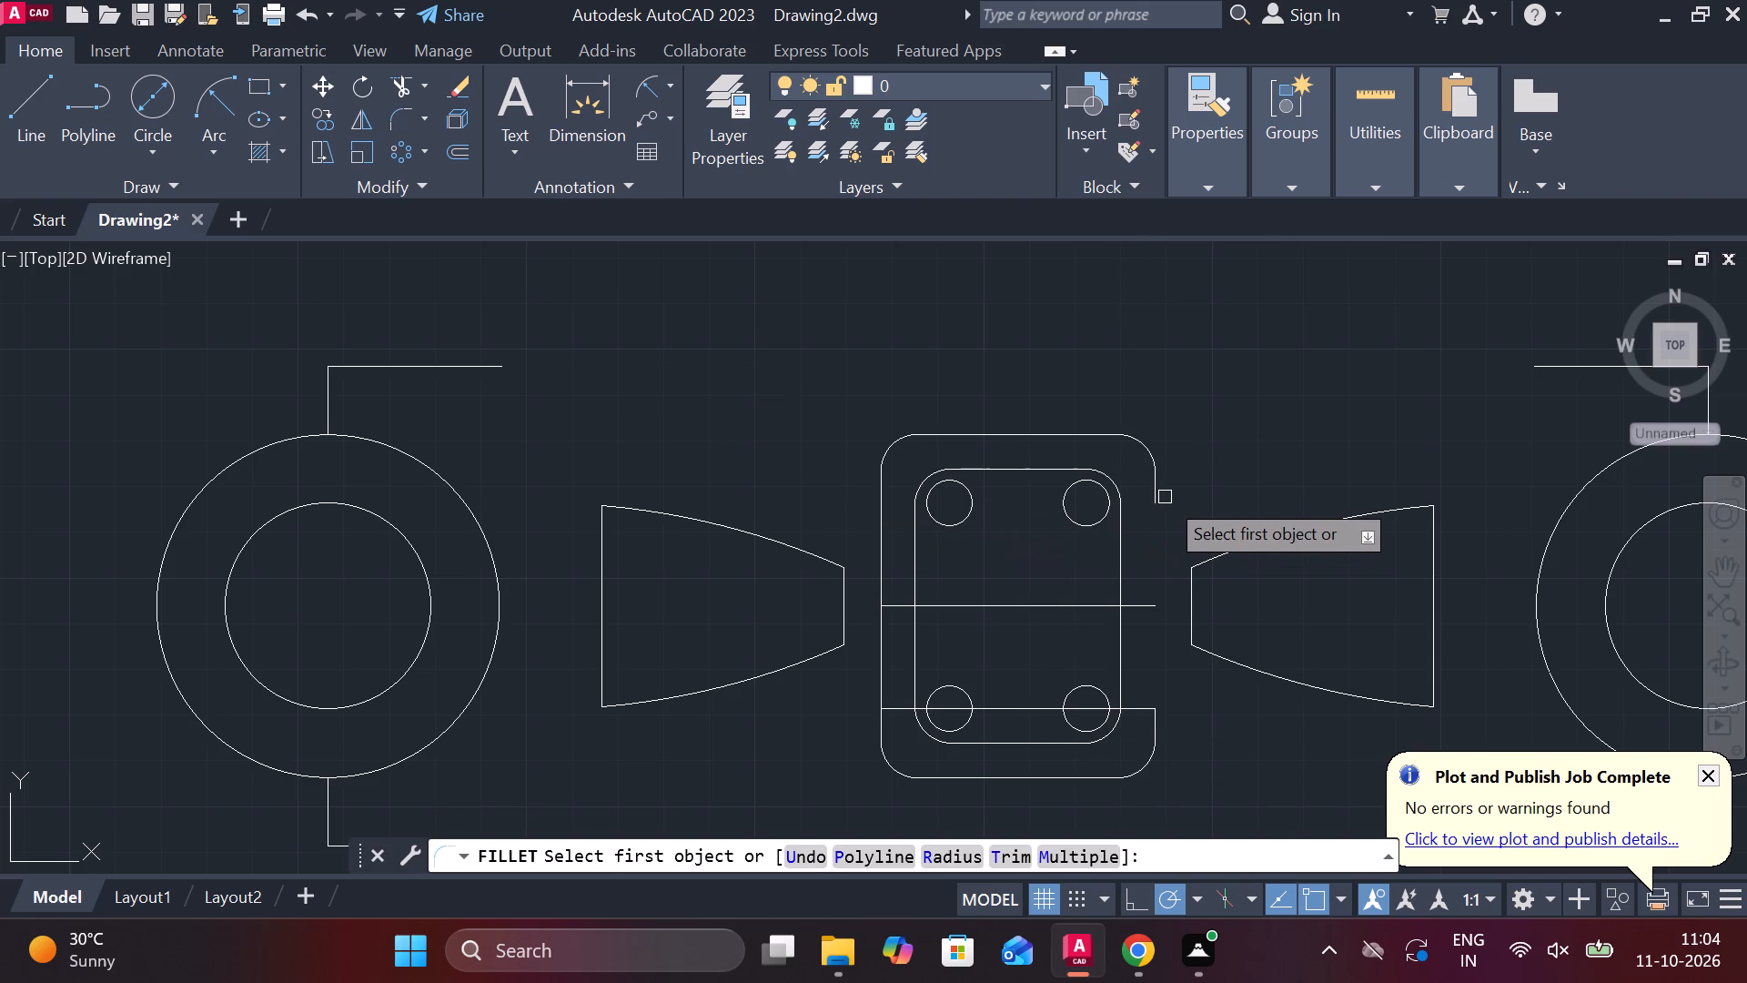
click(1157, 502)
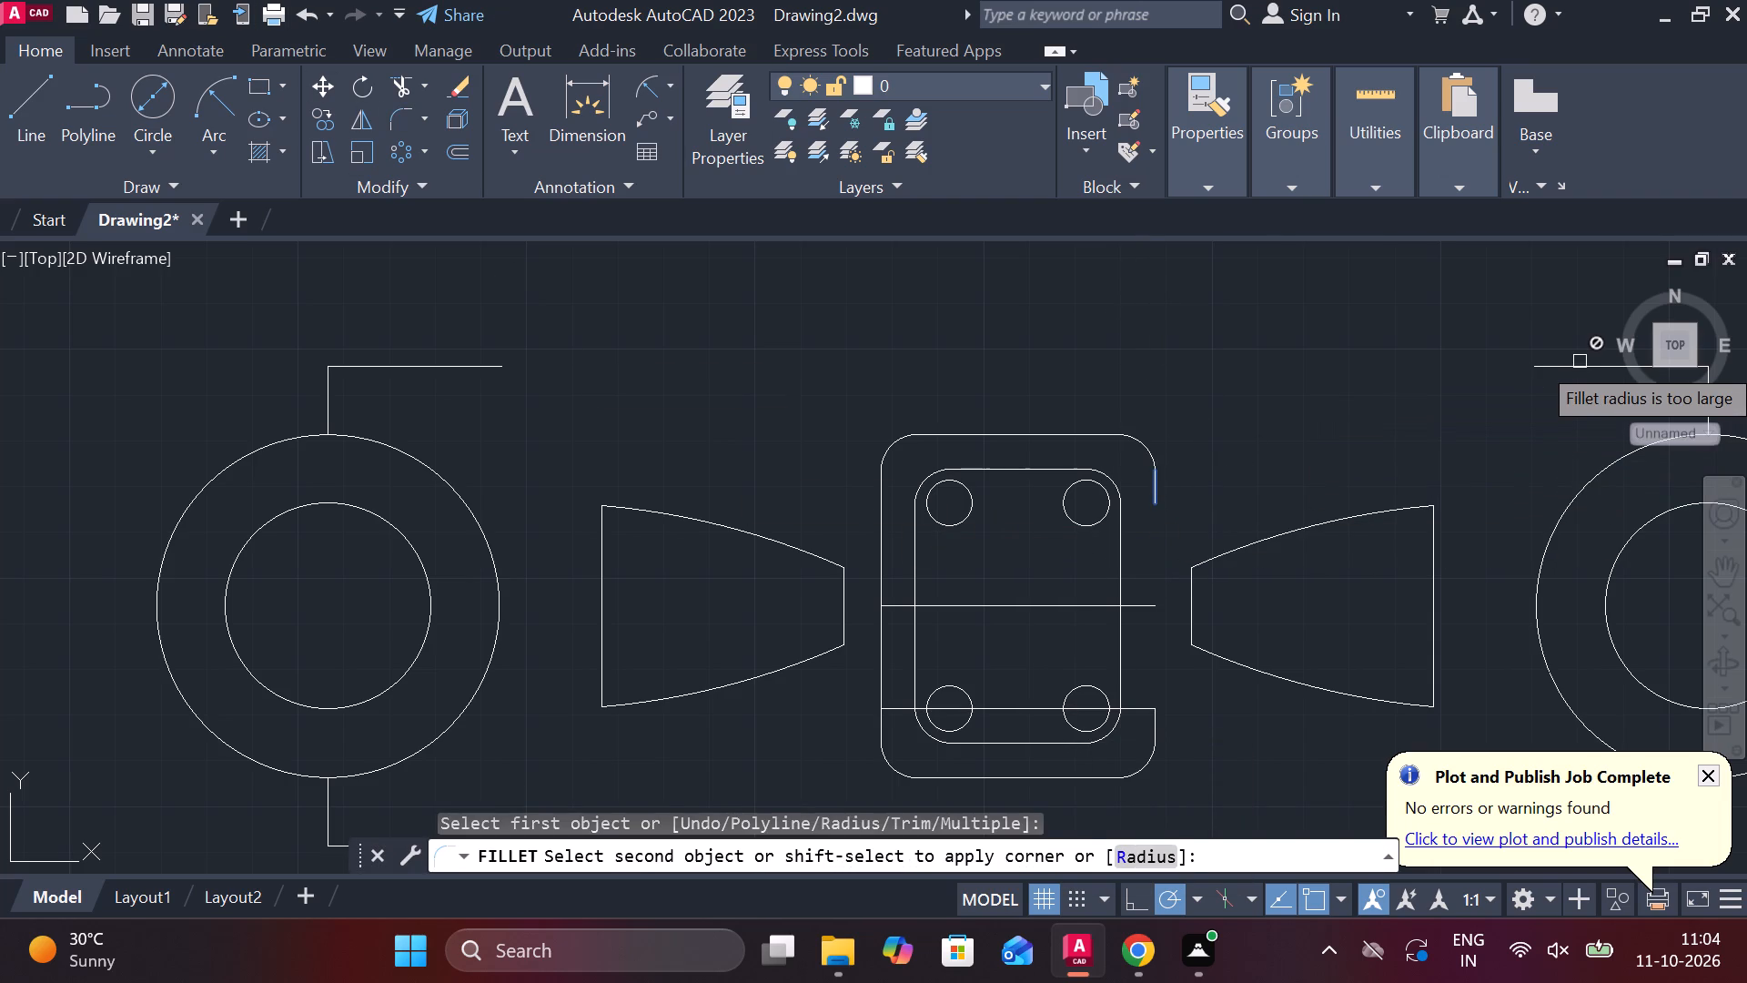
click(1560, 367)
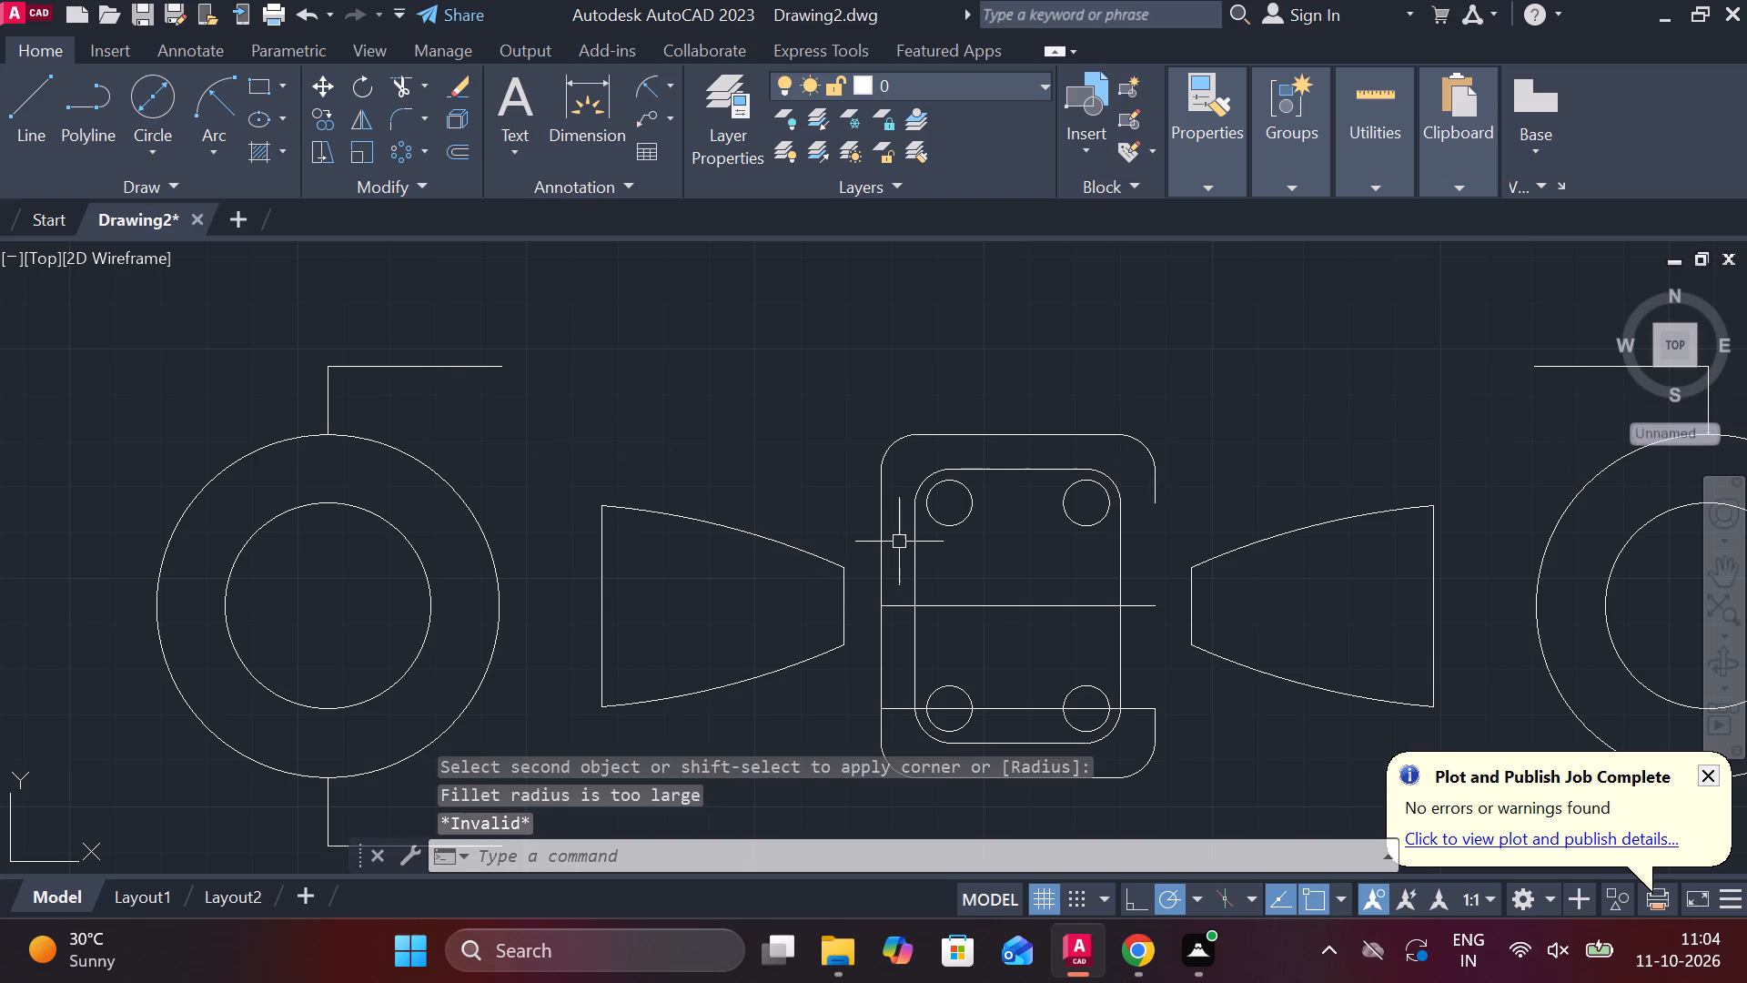
Undo the recent fillet attempts, line erasure and trims back to the plate's complete right edge and upper hole line.
key(ctrl+z)
key(ctrl+z)
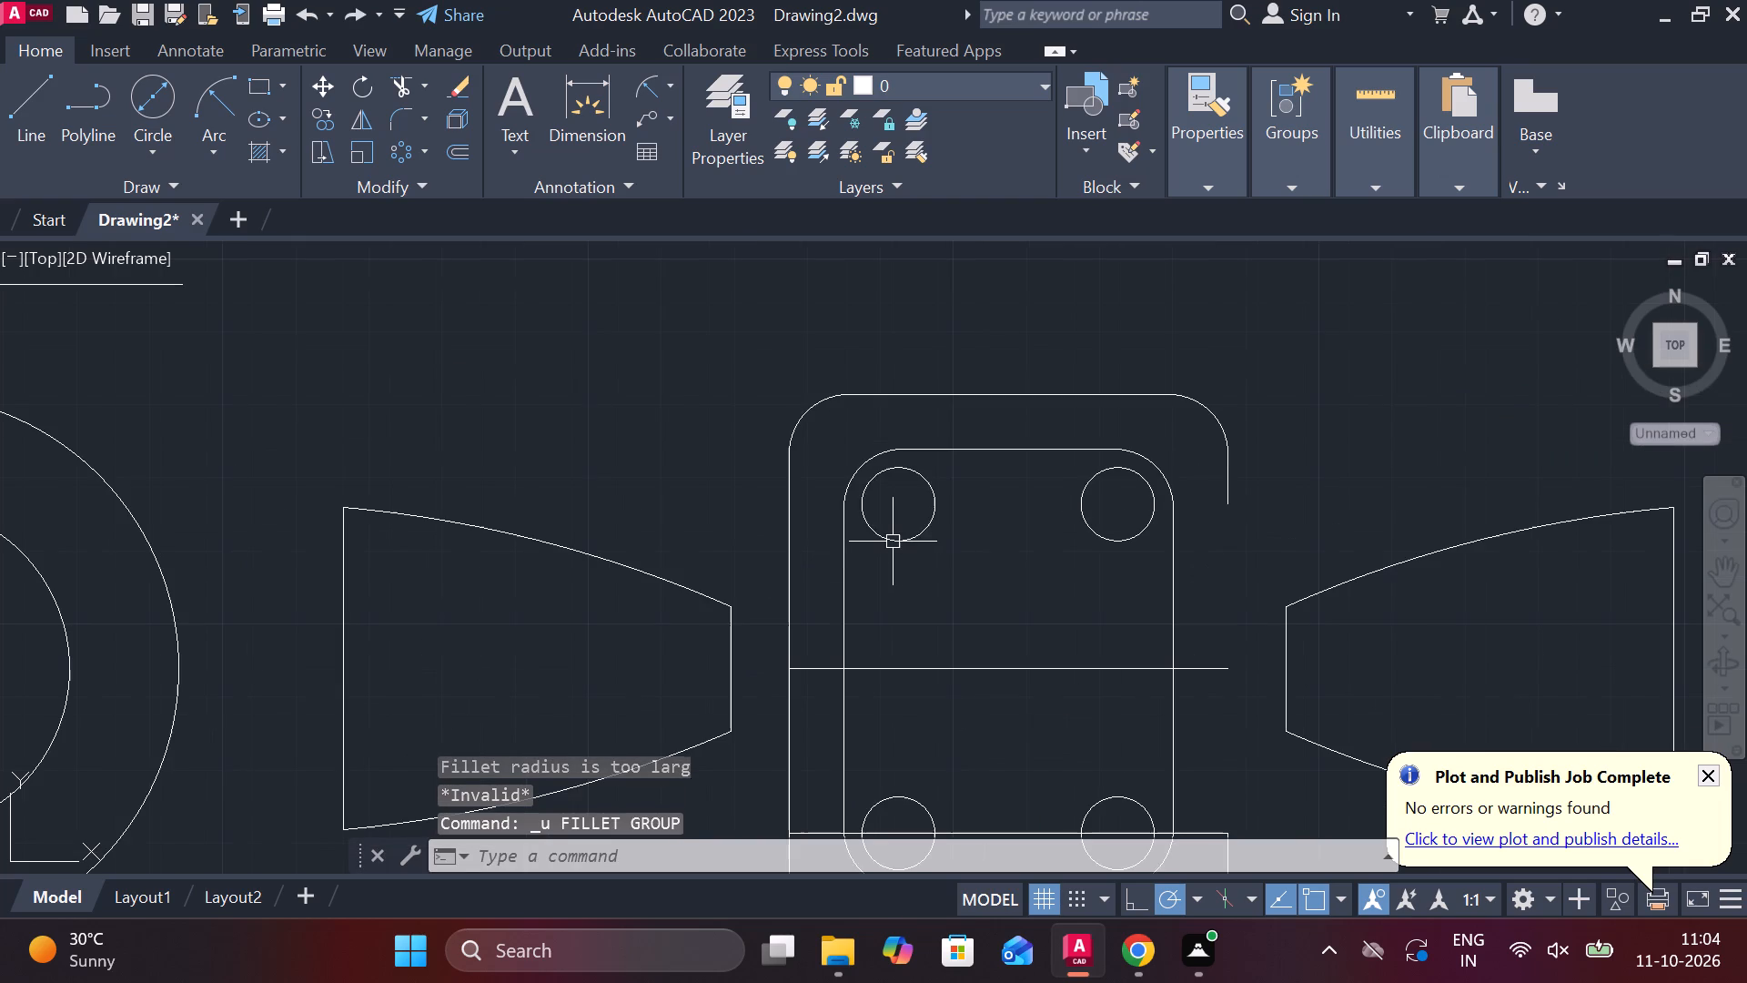
key(ctrl+z)
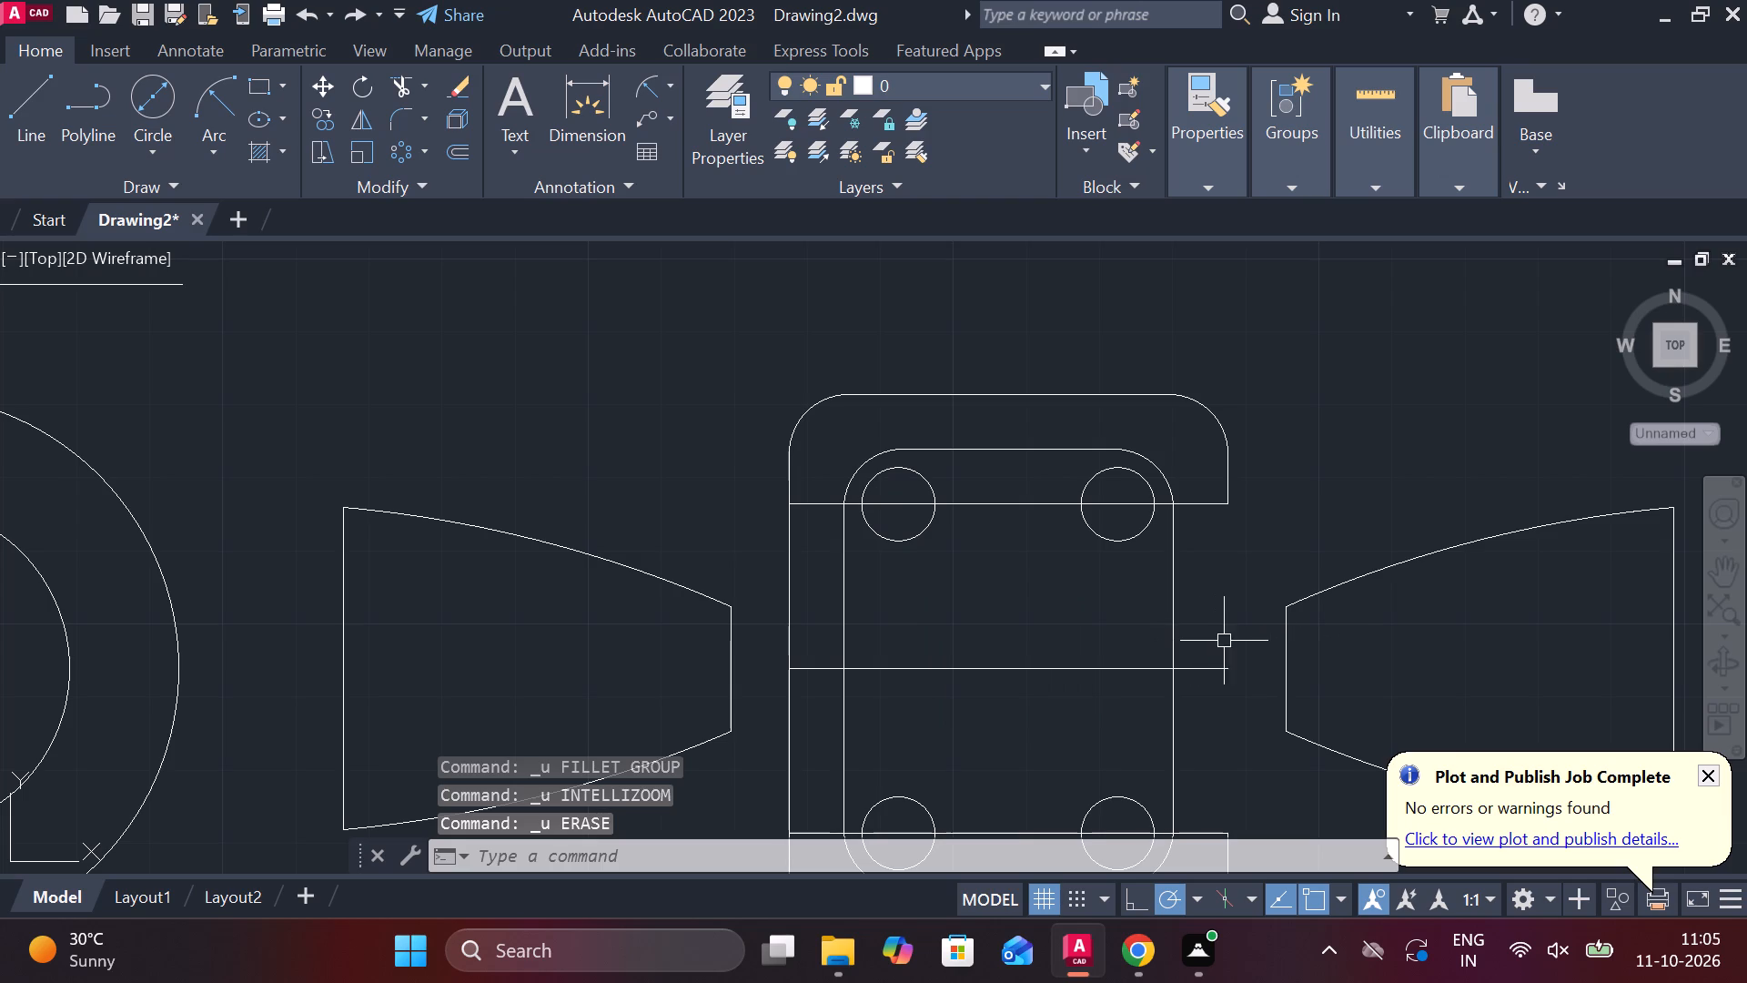
scroll(1226, 622, down, 1)
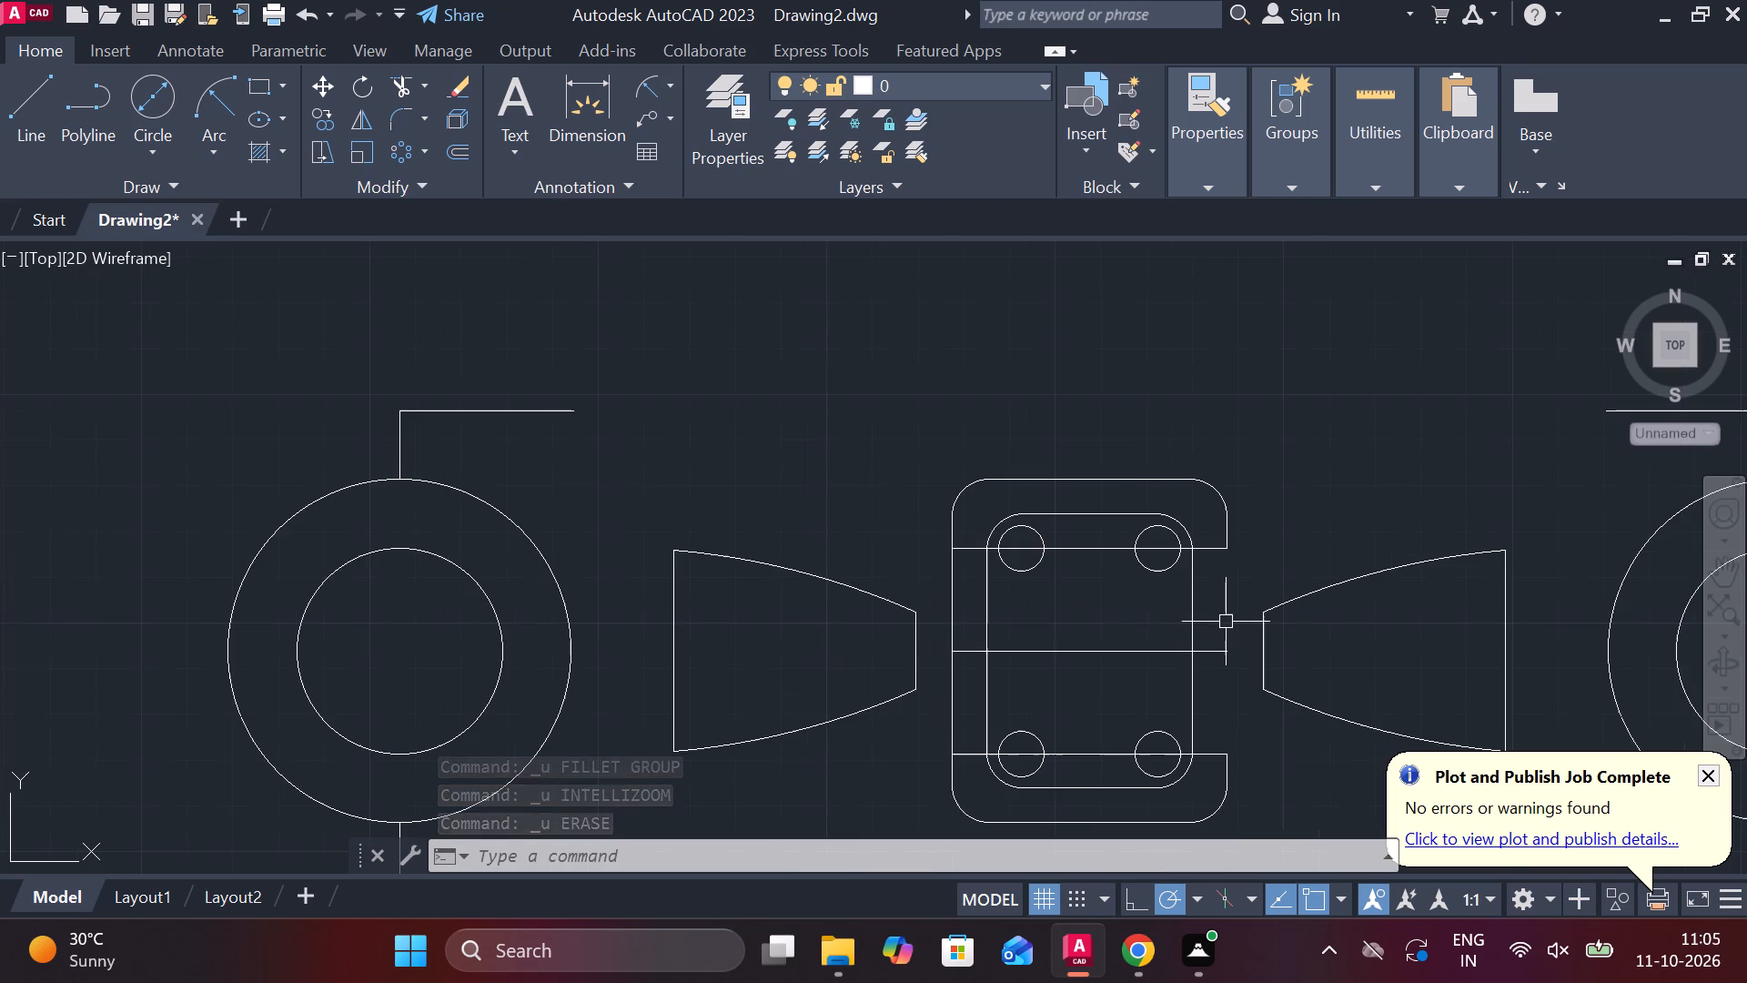
scroll(1226, 622, down, 1)
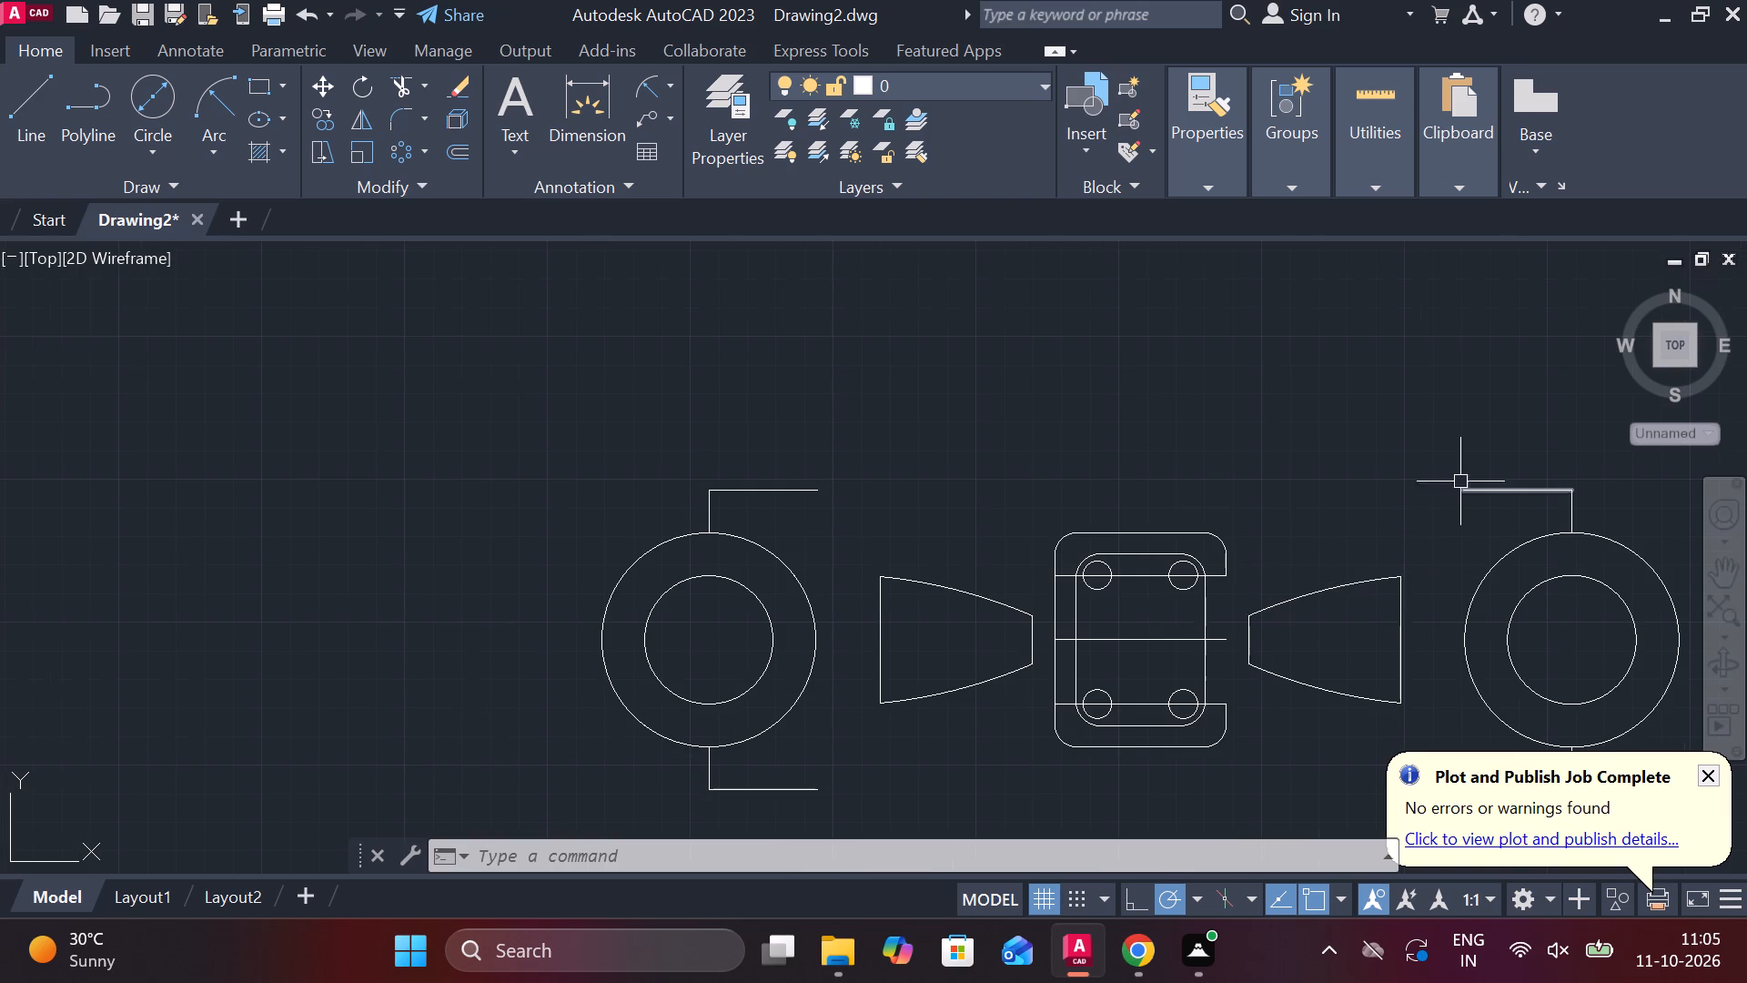
key(ctrl+z)
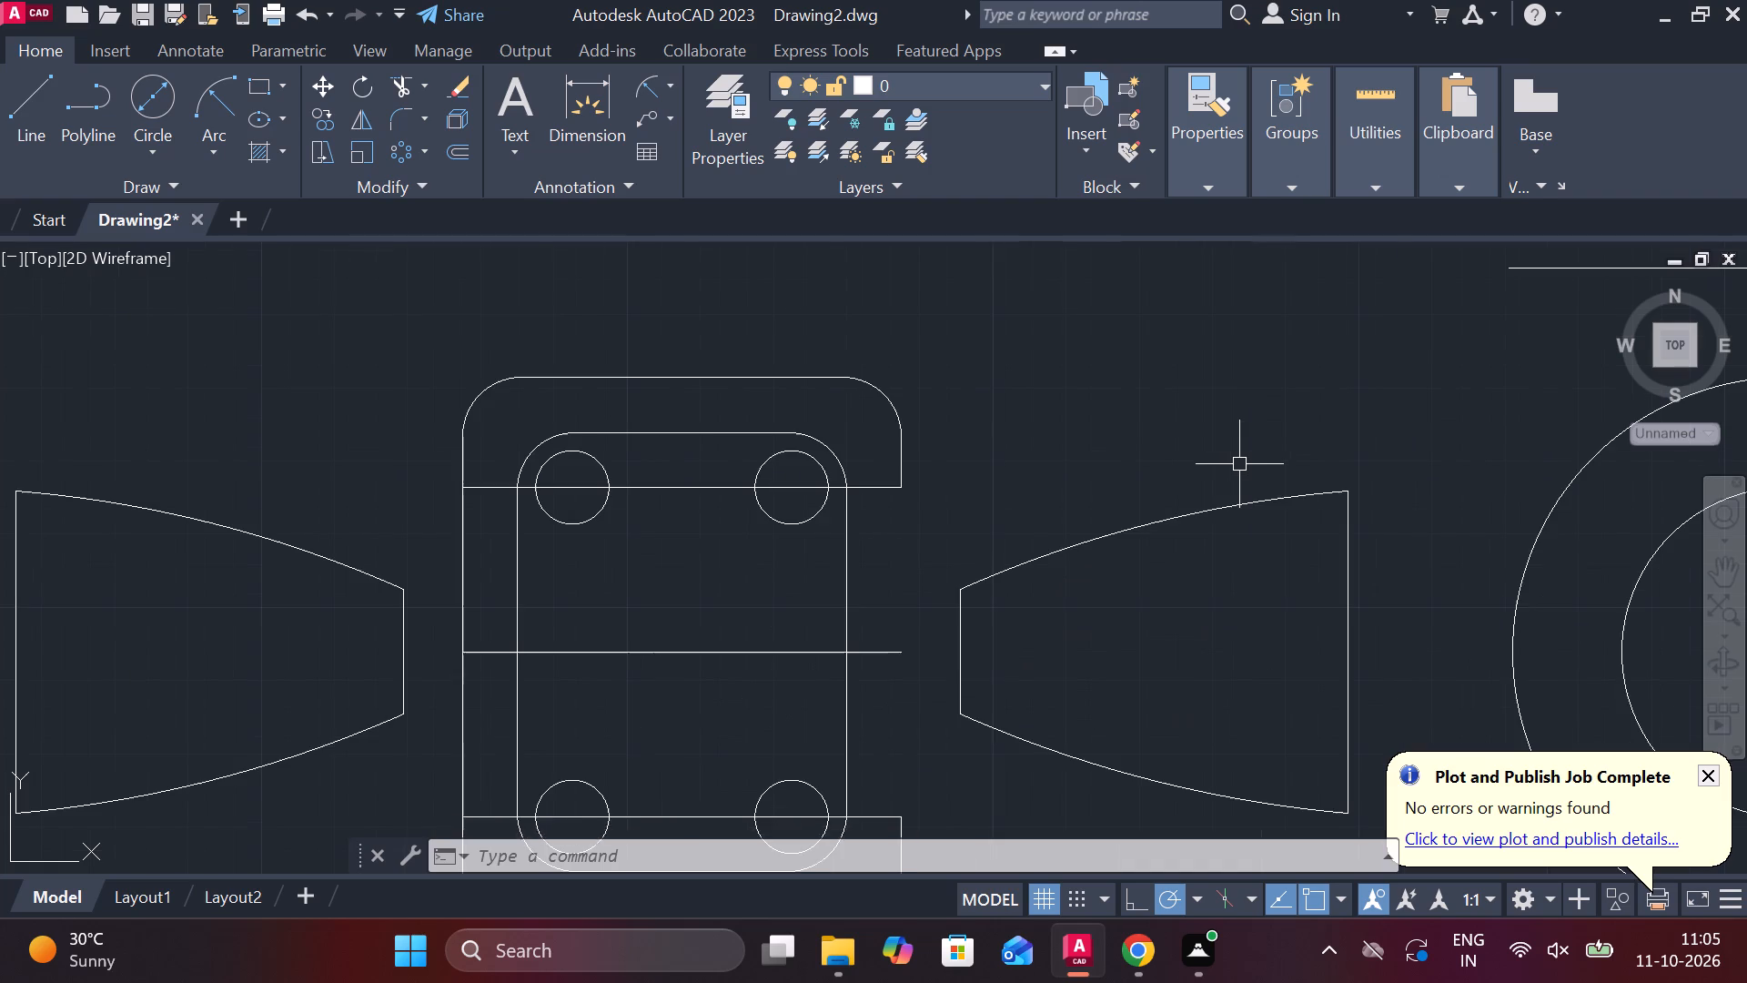
key(ctrl+z)
key(ctrl+z)
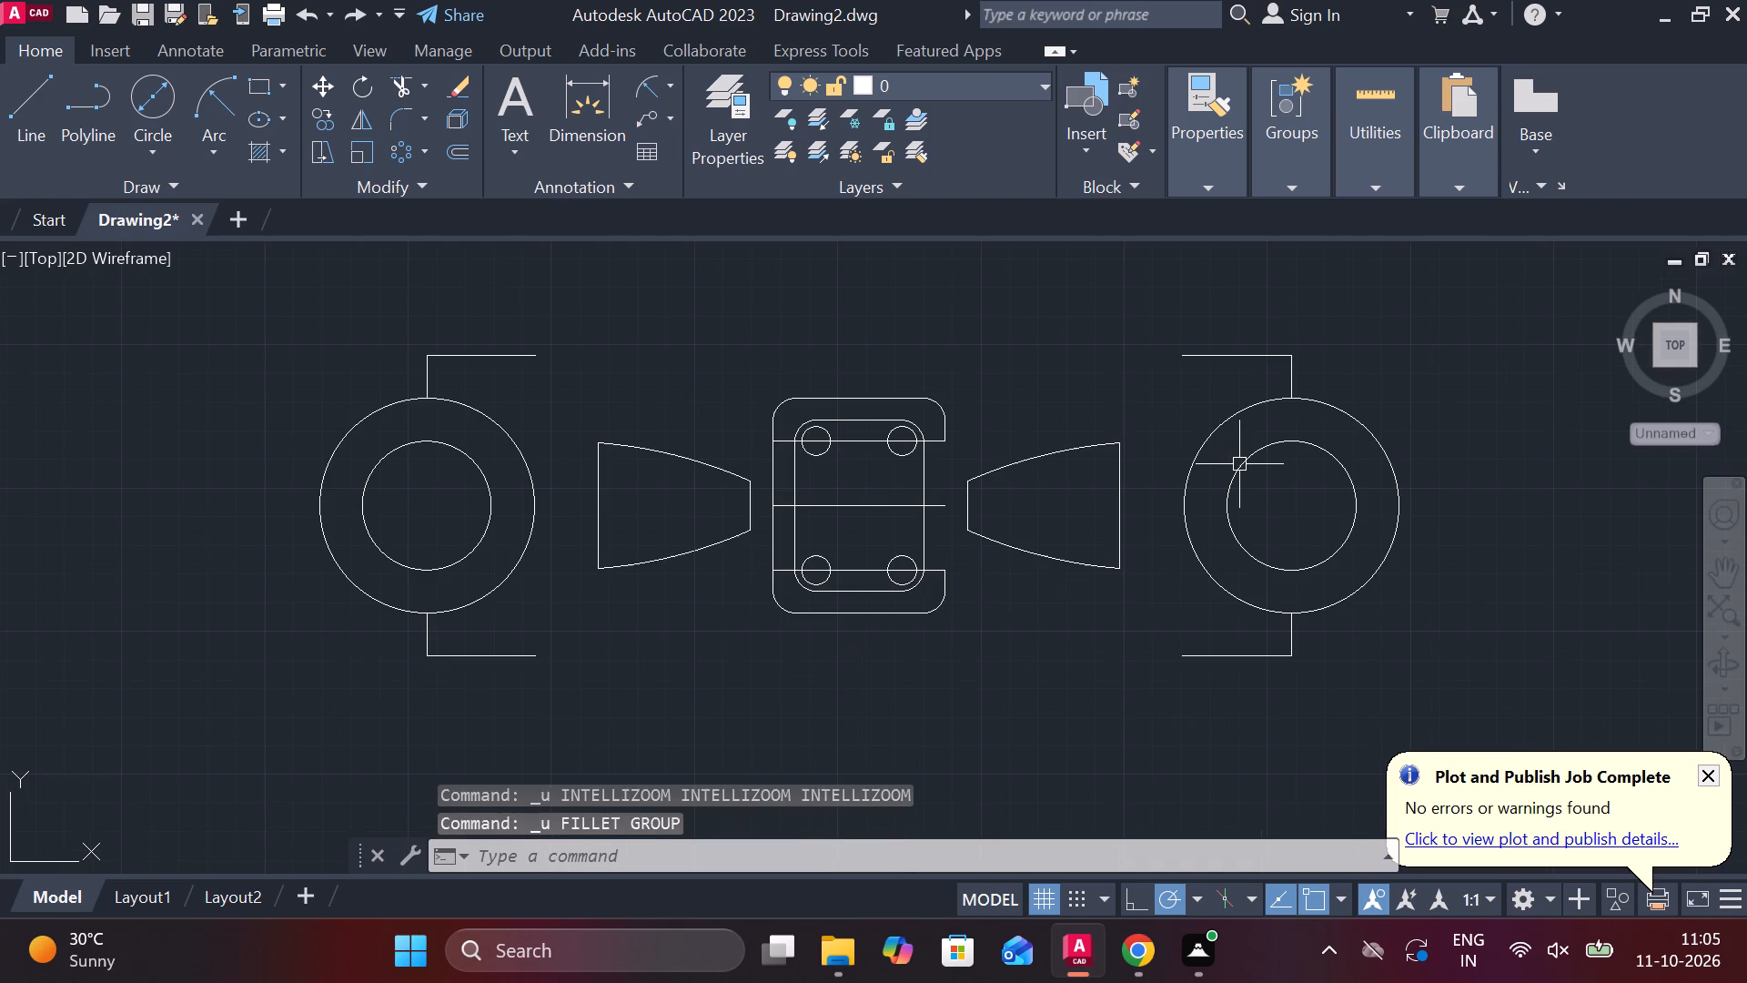
key(ctrl+z)
key(ctrl+z)
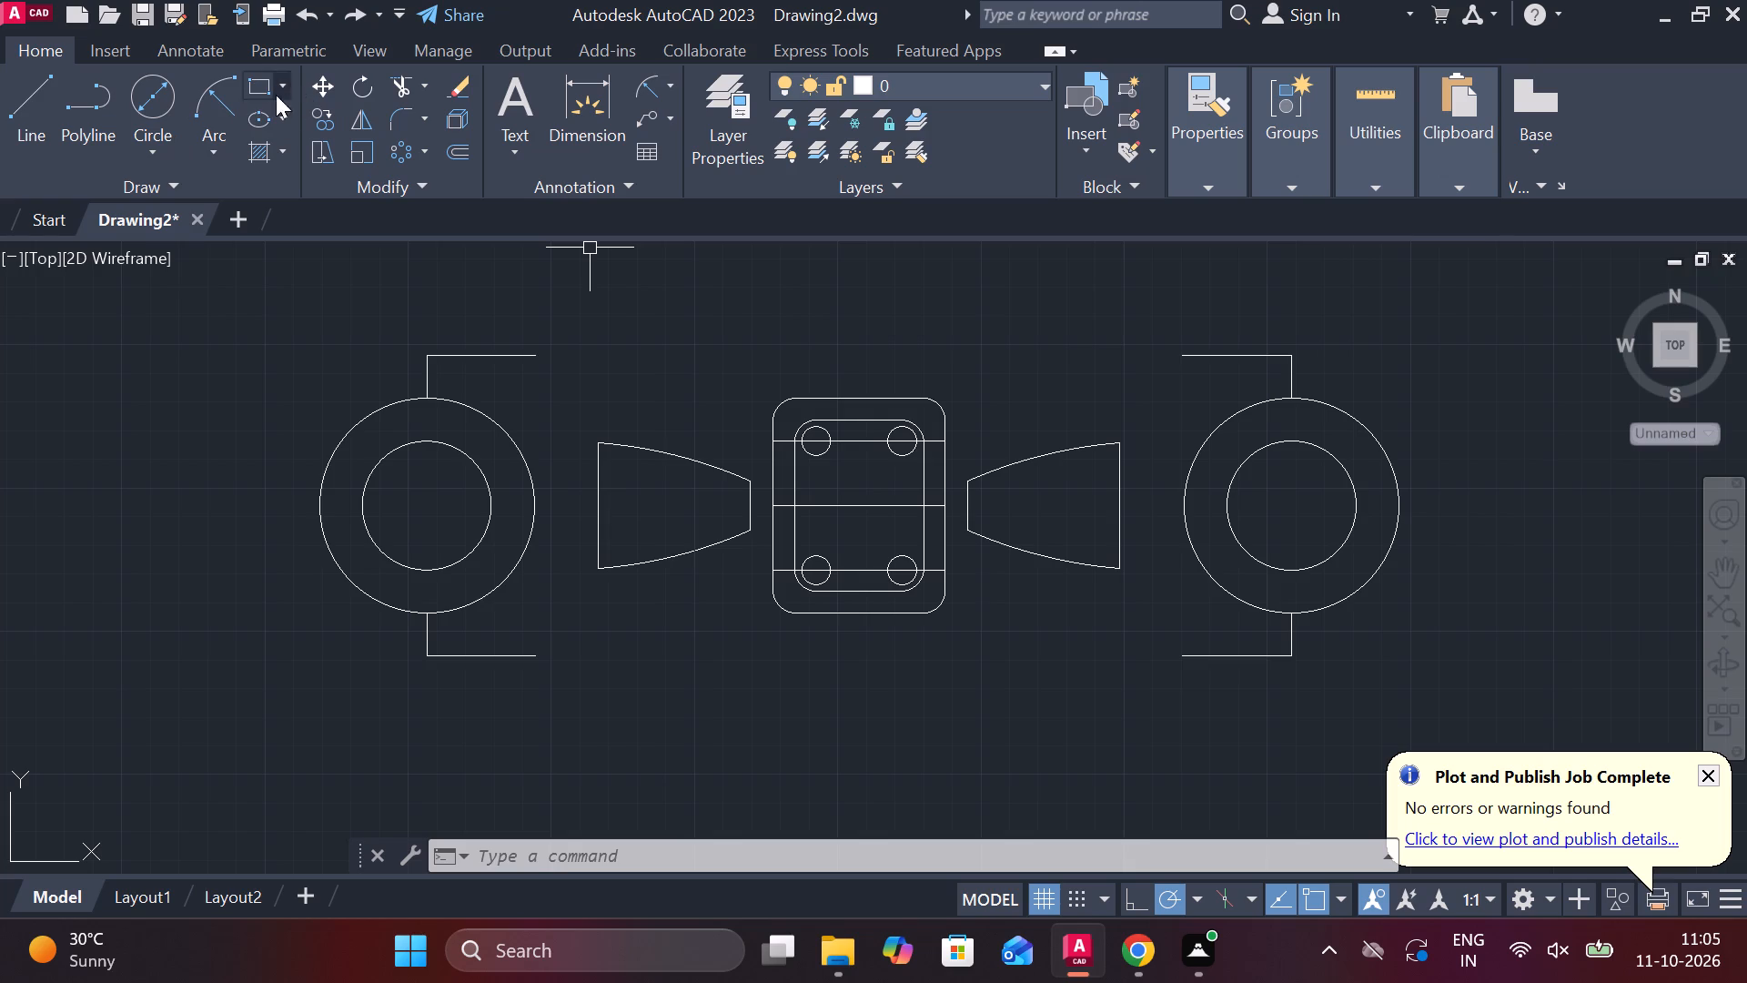
Draw a Start, End, Radius arc starting where the upper hole line meets the plate's right edge.
click(212, 150)
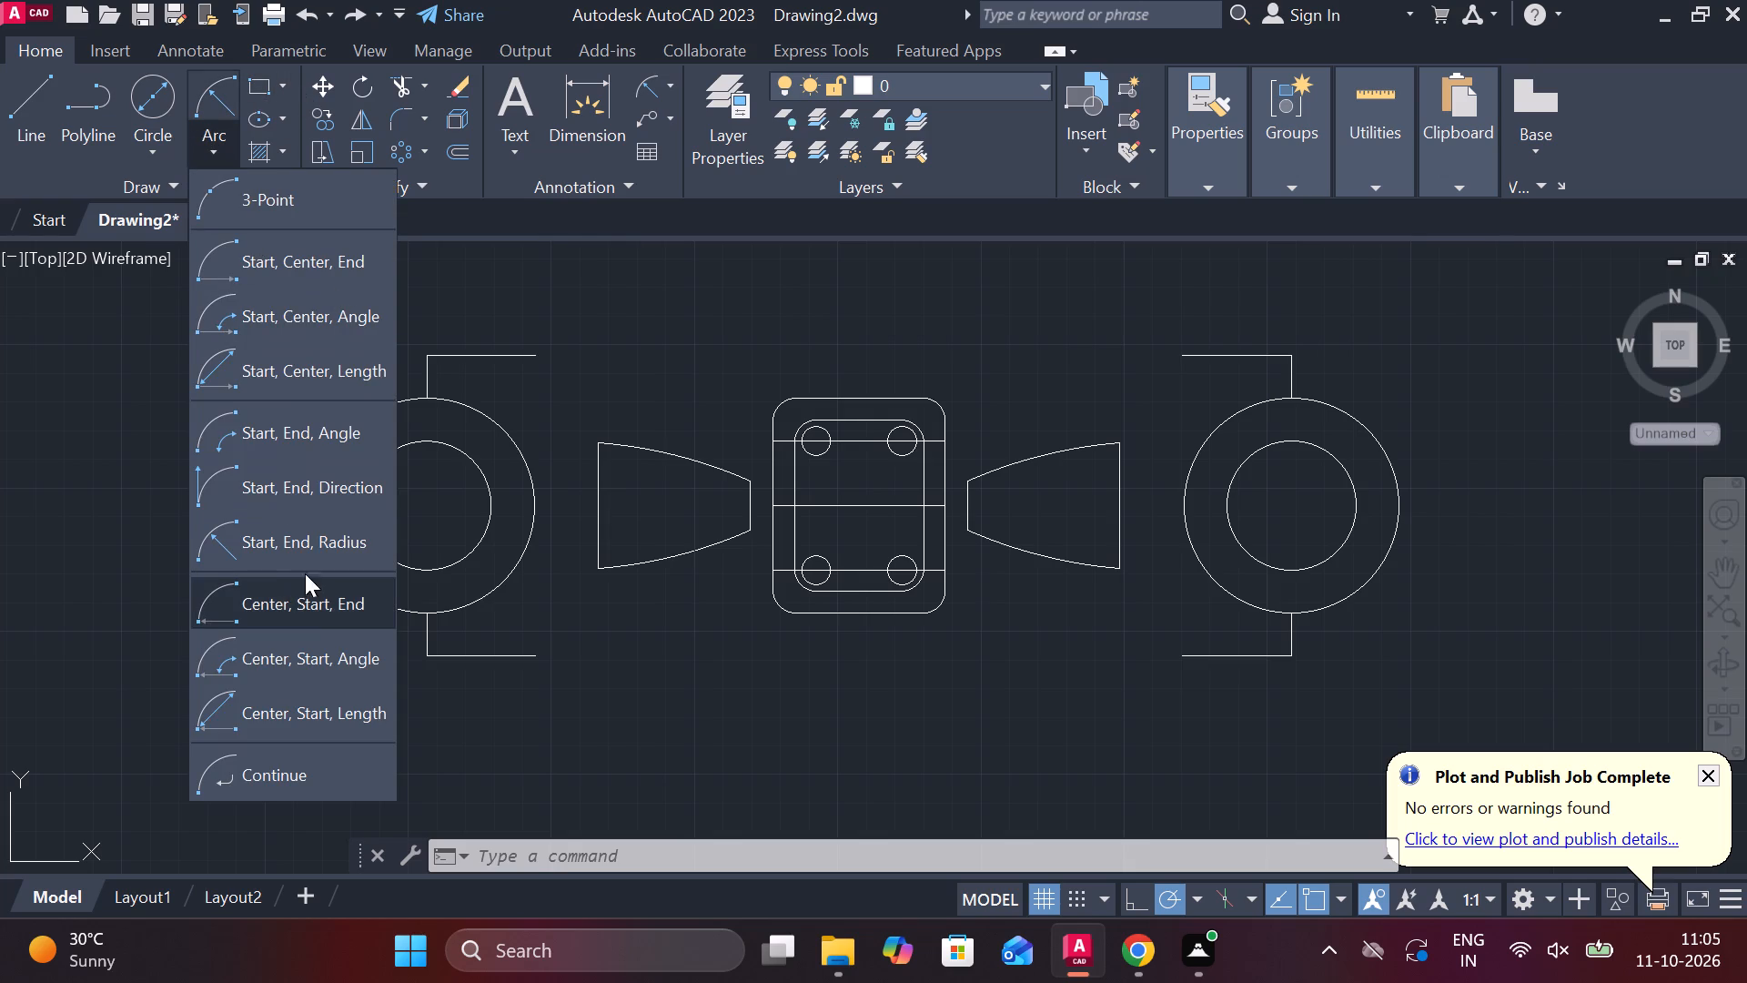
click(323, 552)
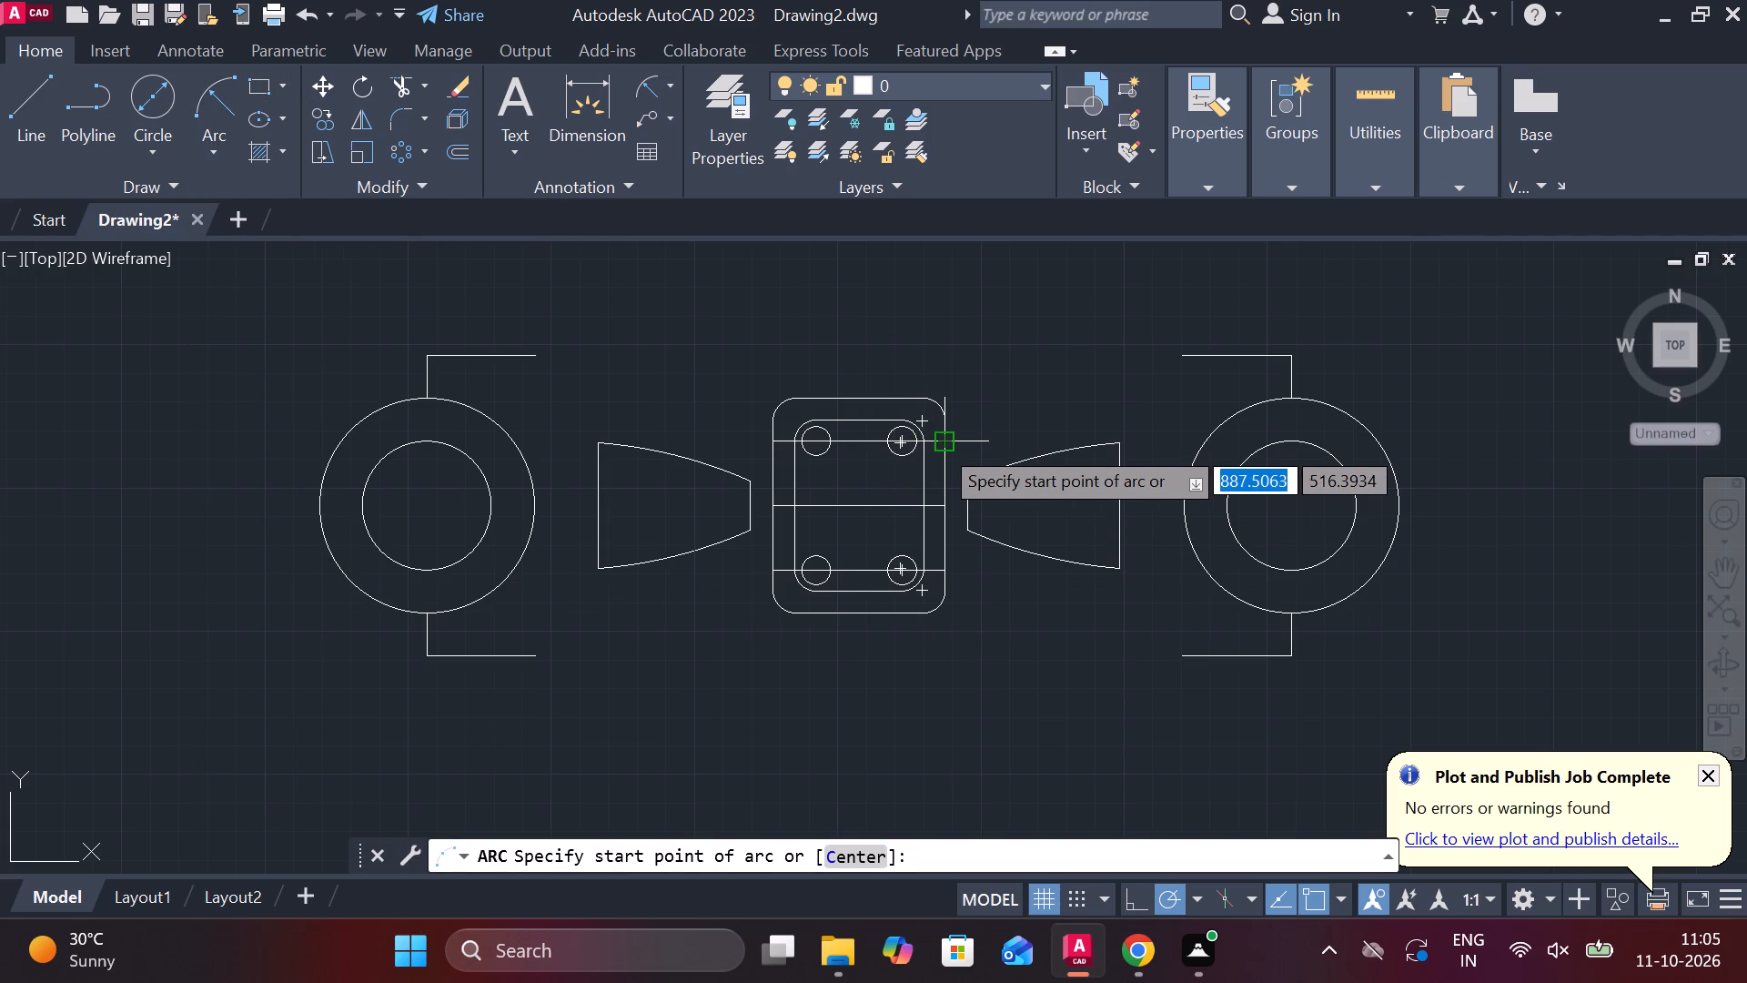
click(939, 444)
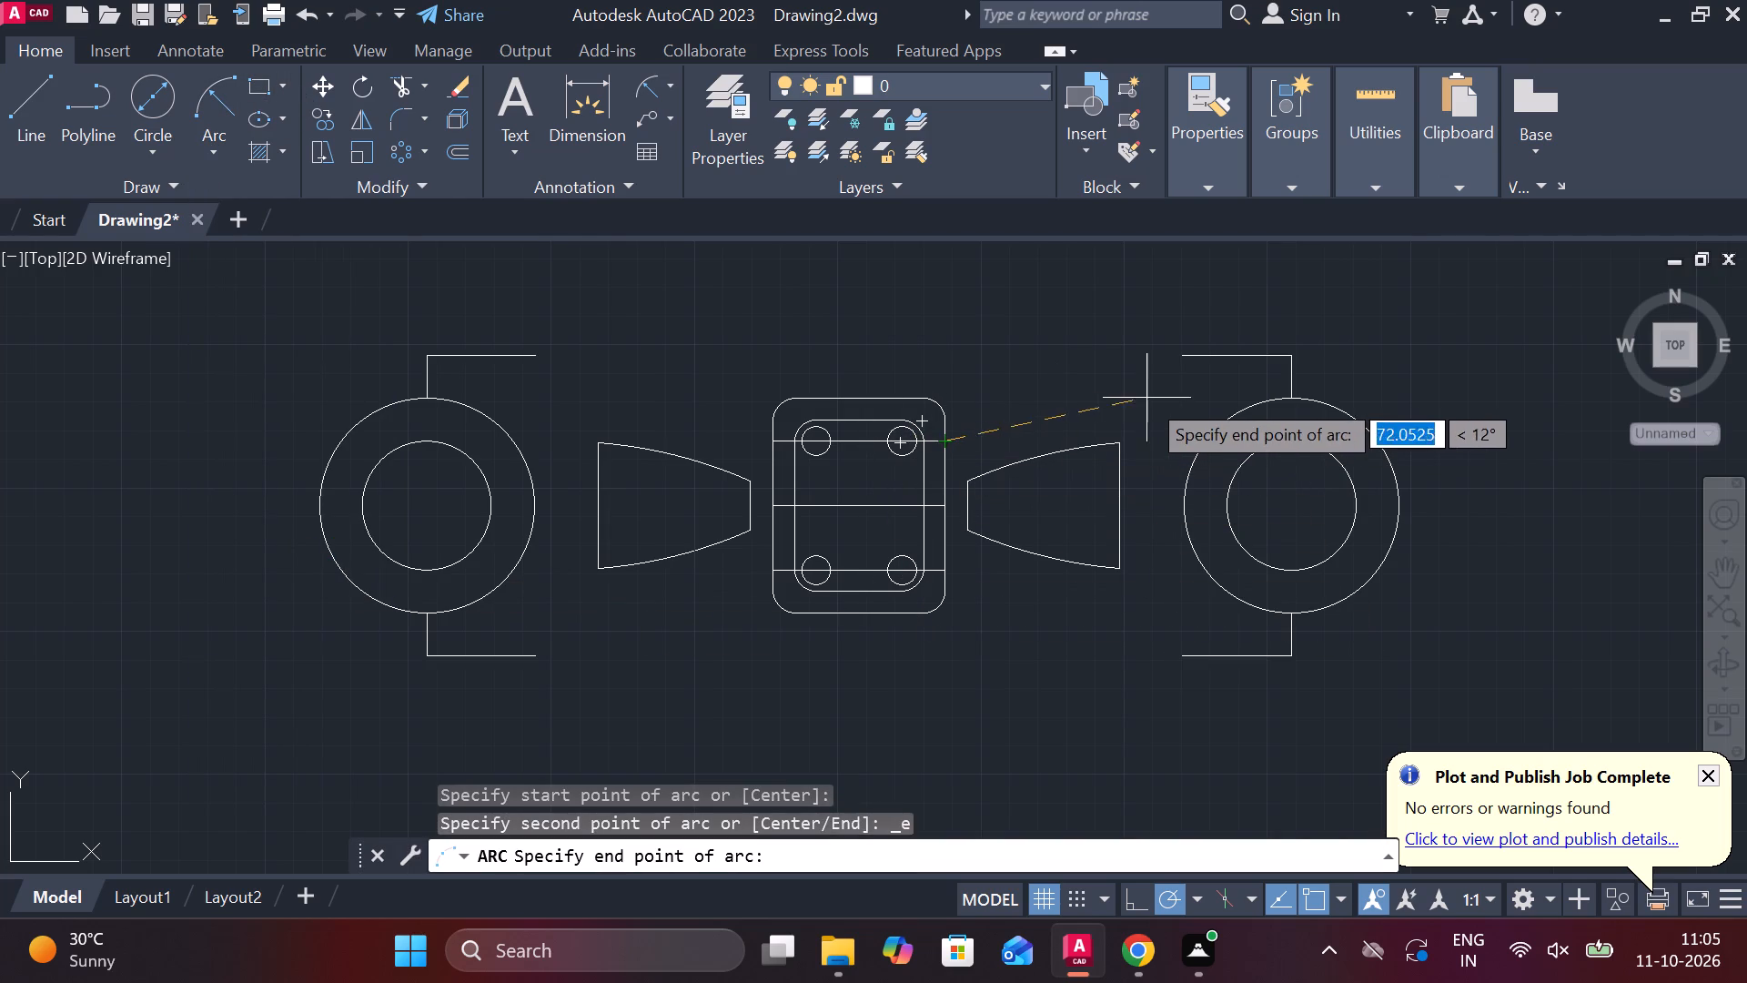
End the arc at the inner end of the right stepped outline's upper line, with radius 165.
click(1183, 364)
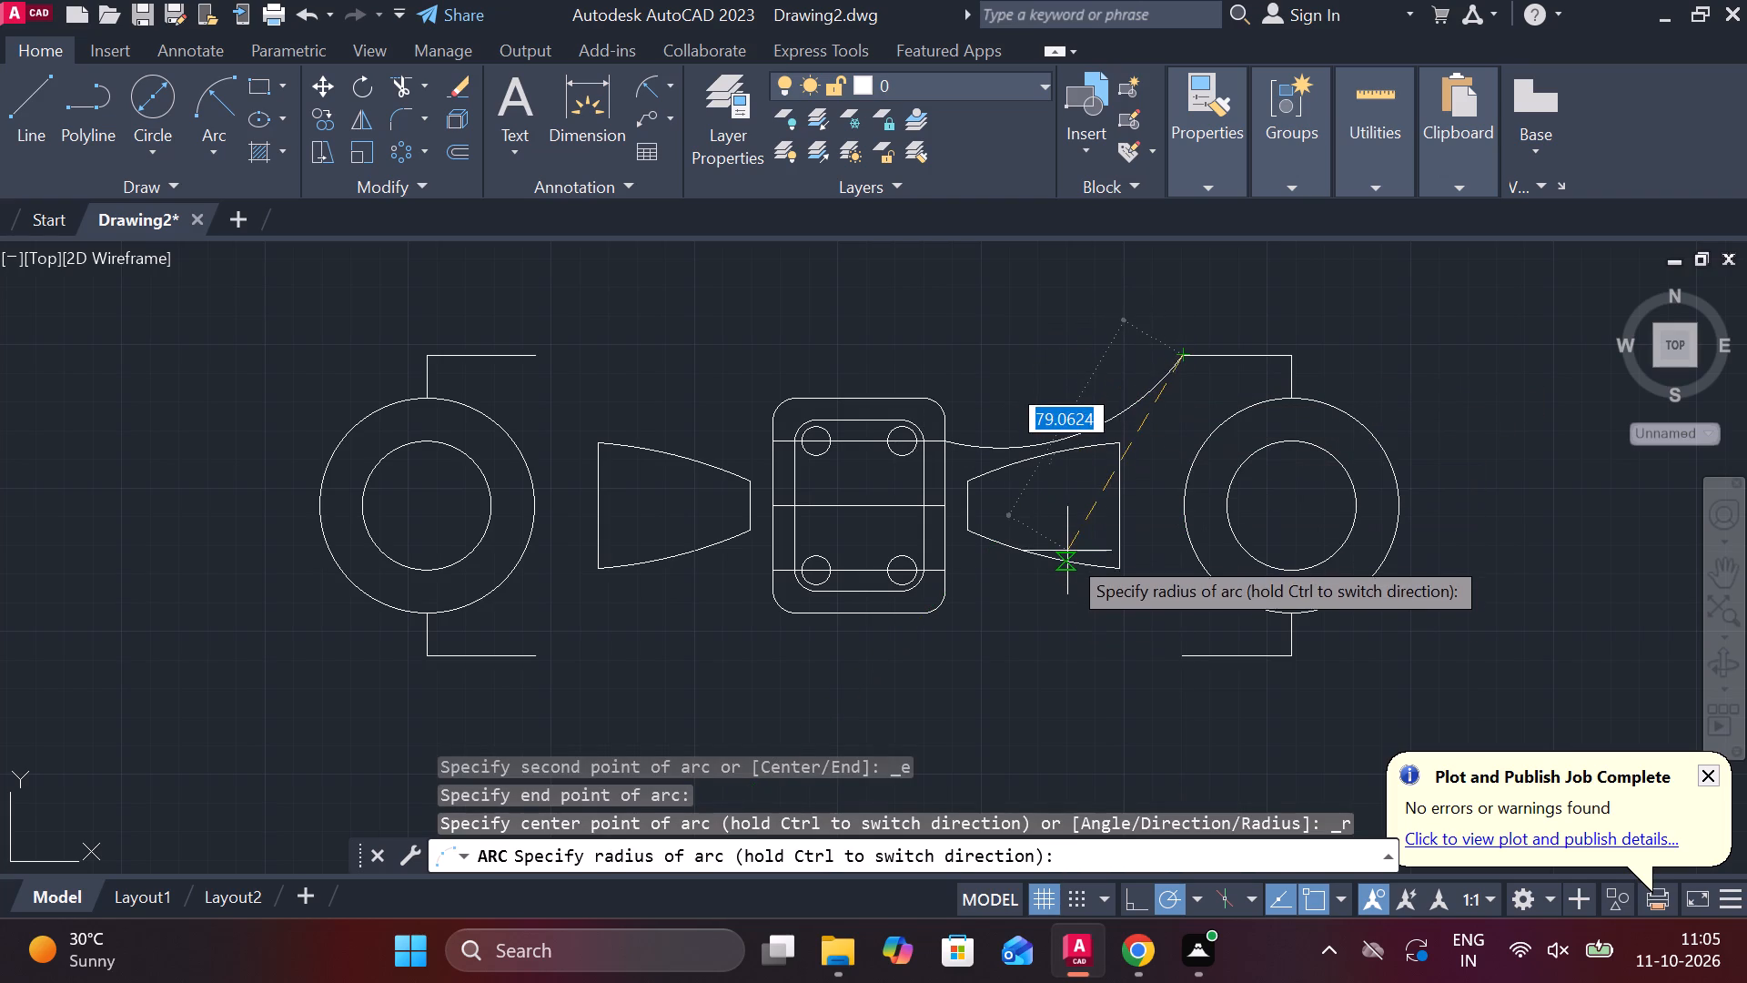
key(1)
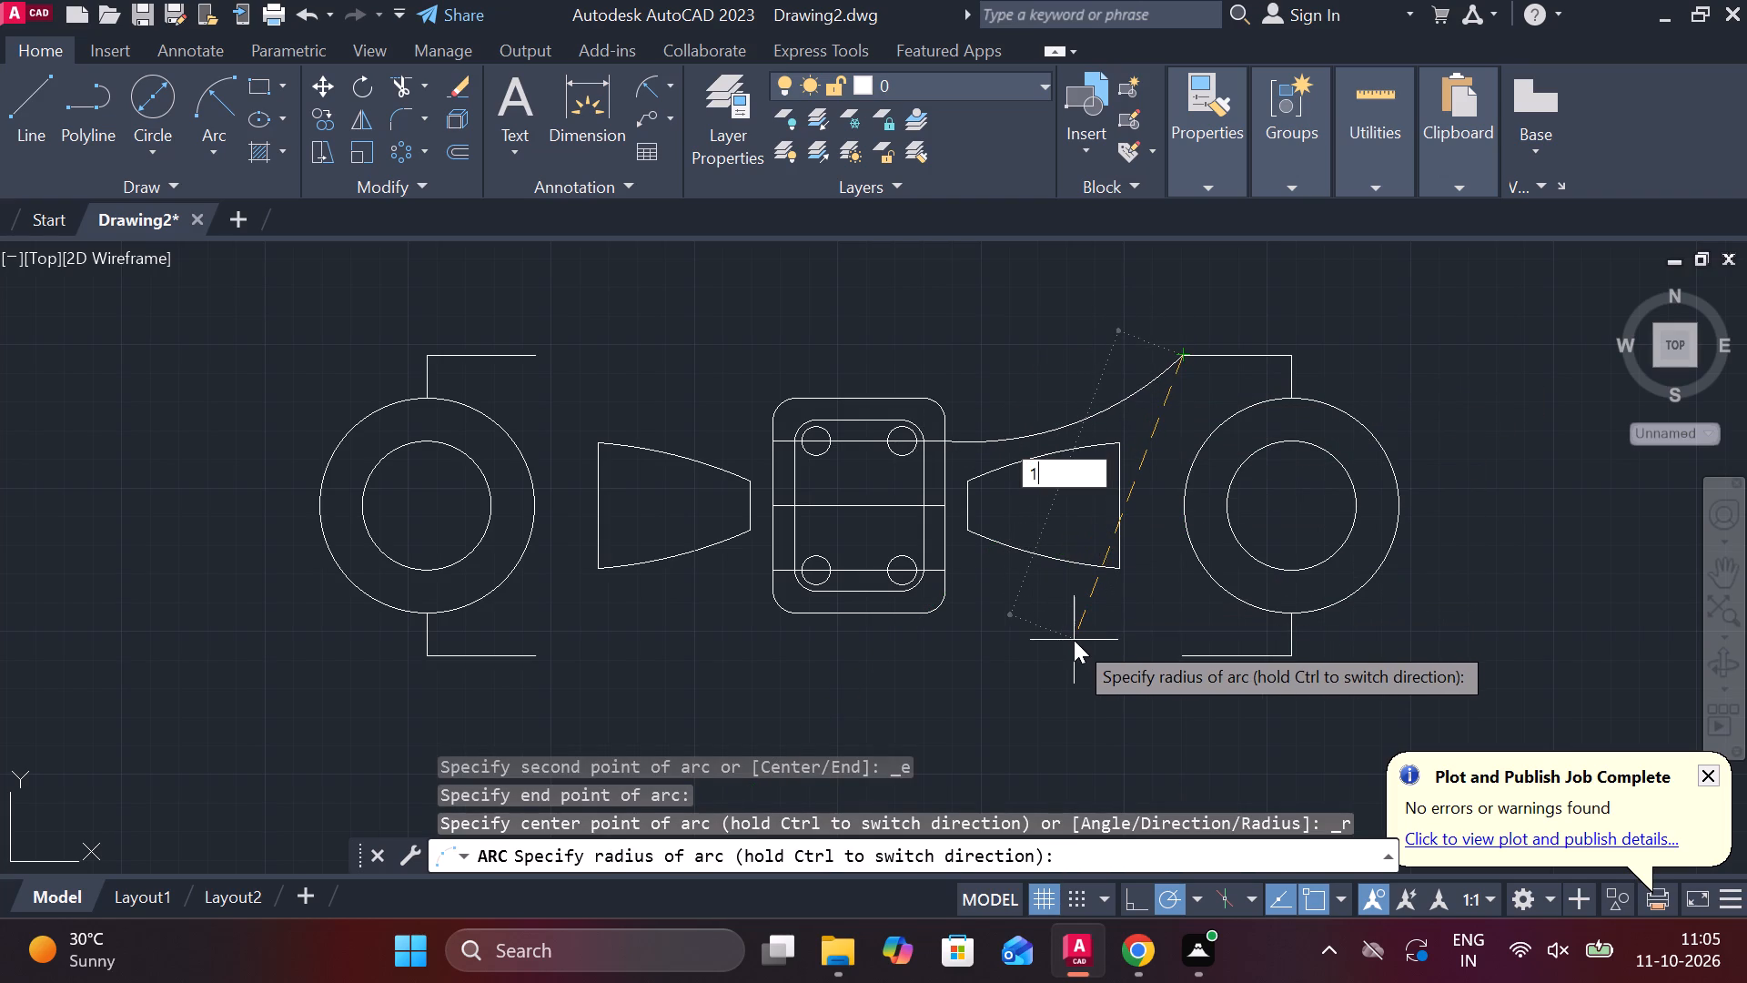
text(65)
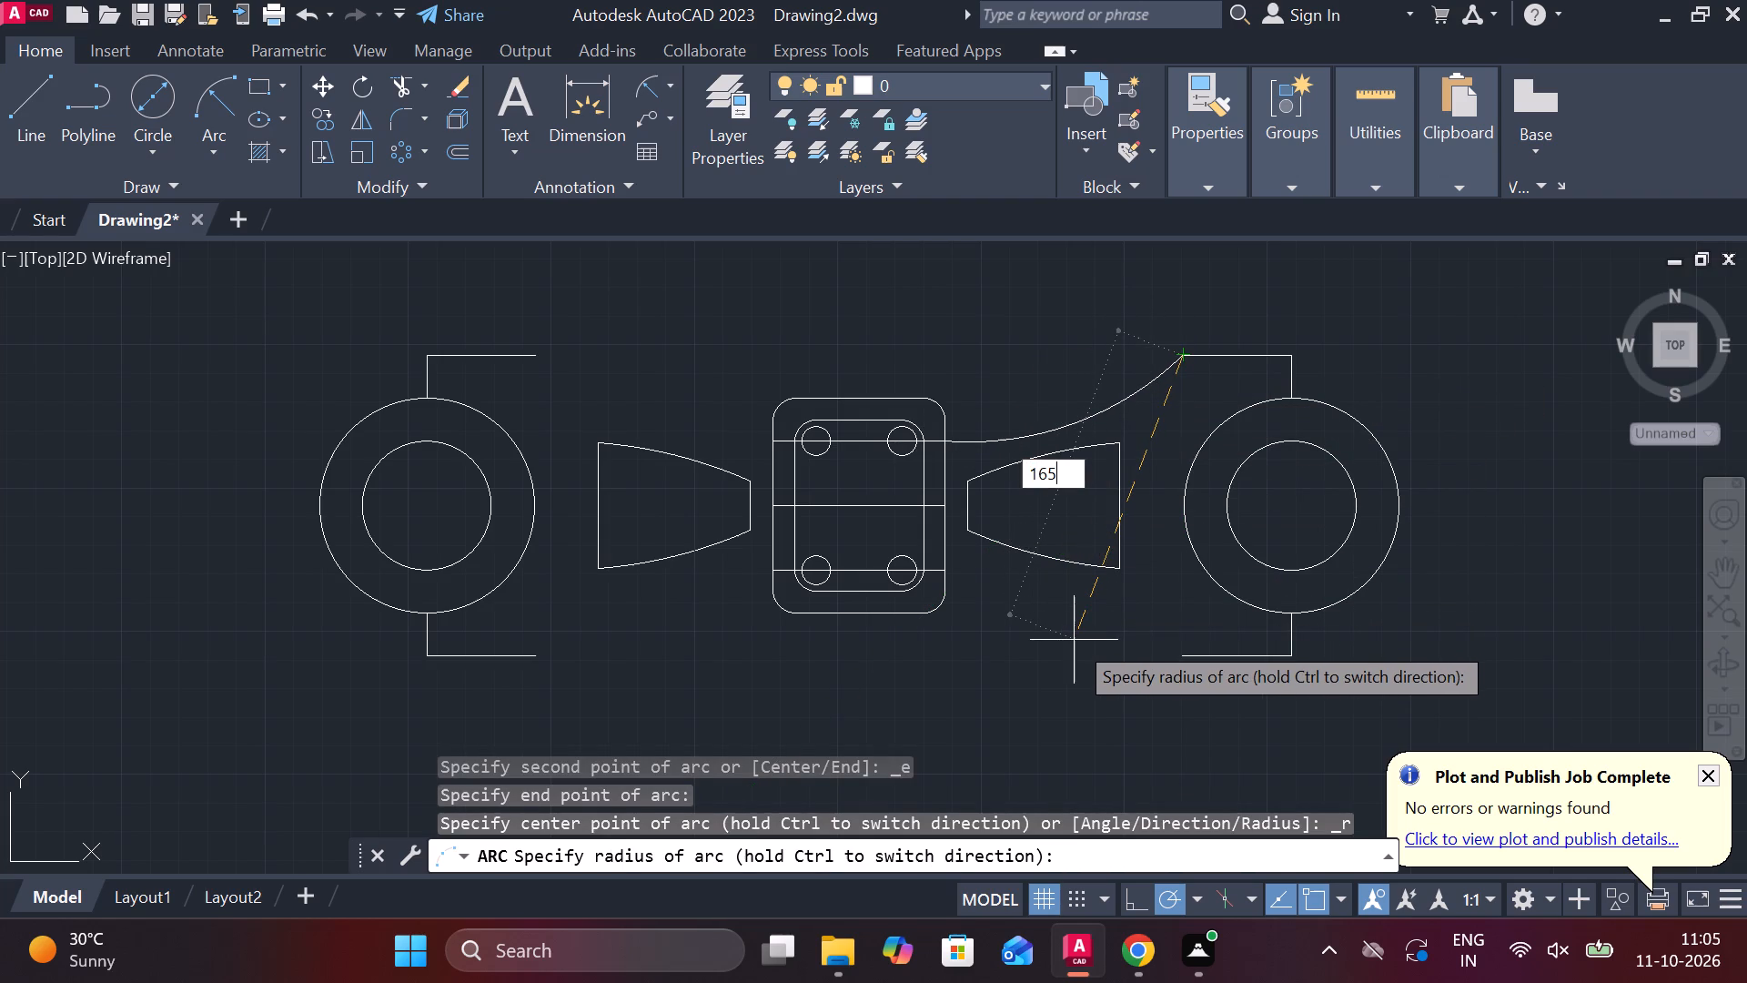
key(Return)
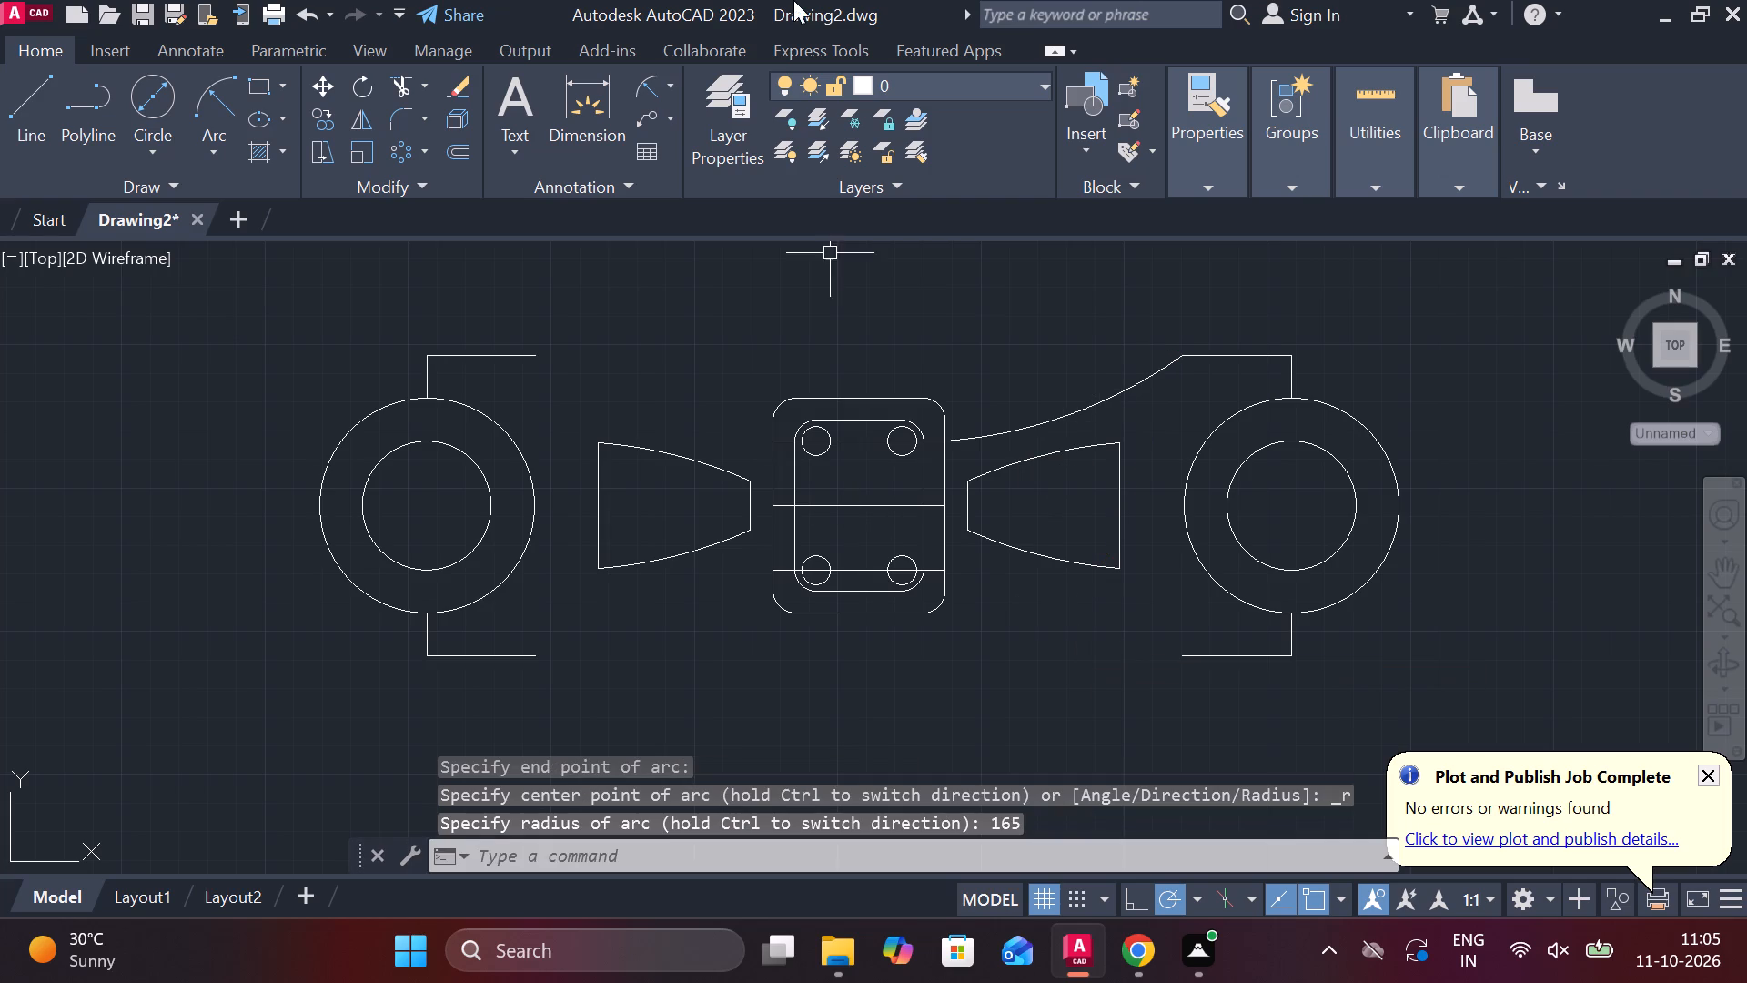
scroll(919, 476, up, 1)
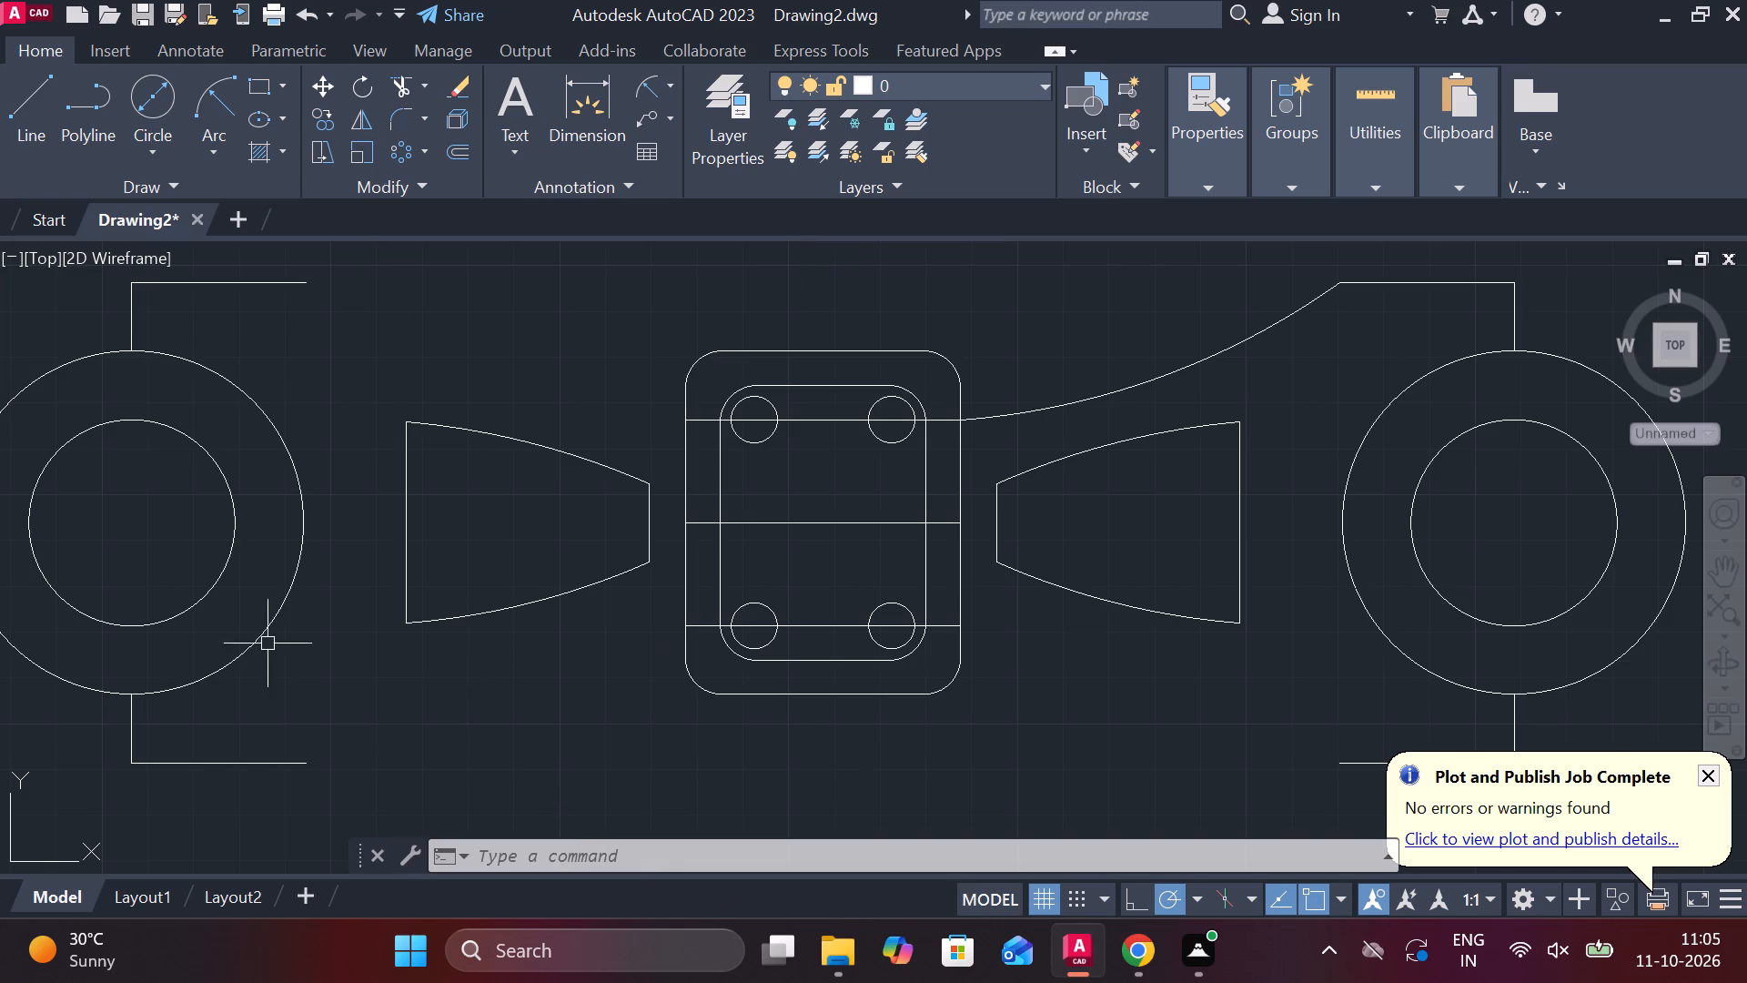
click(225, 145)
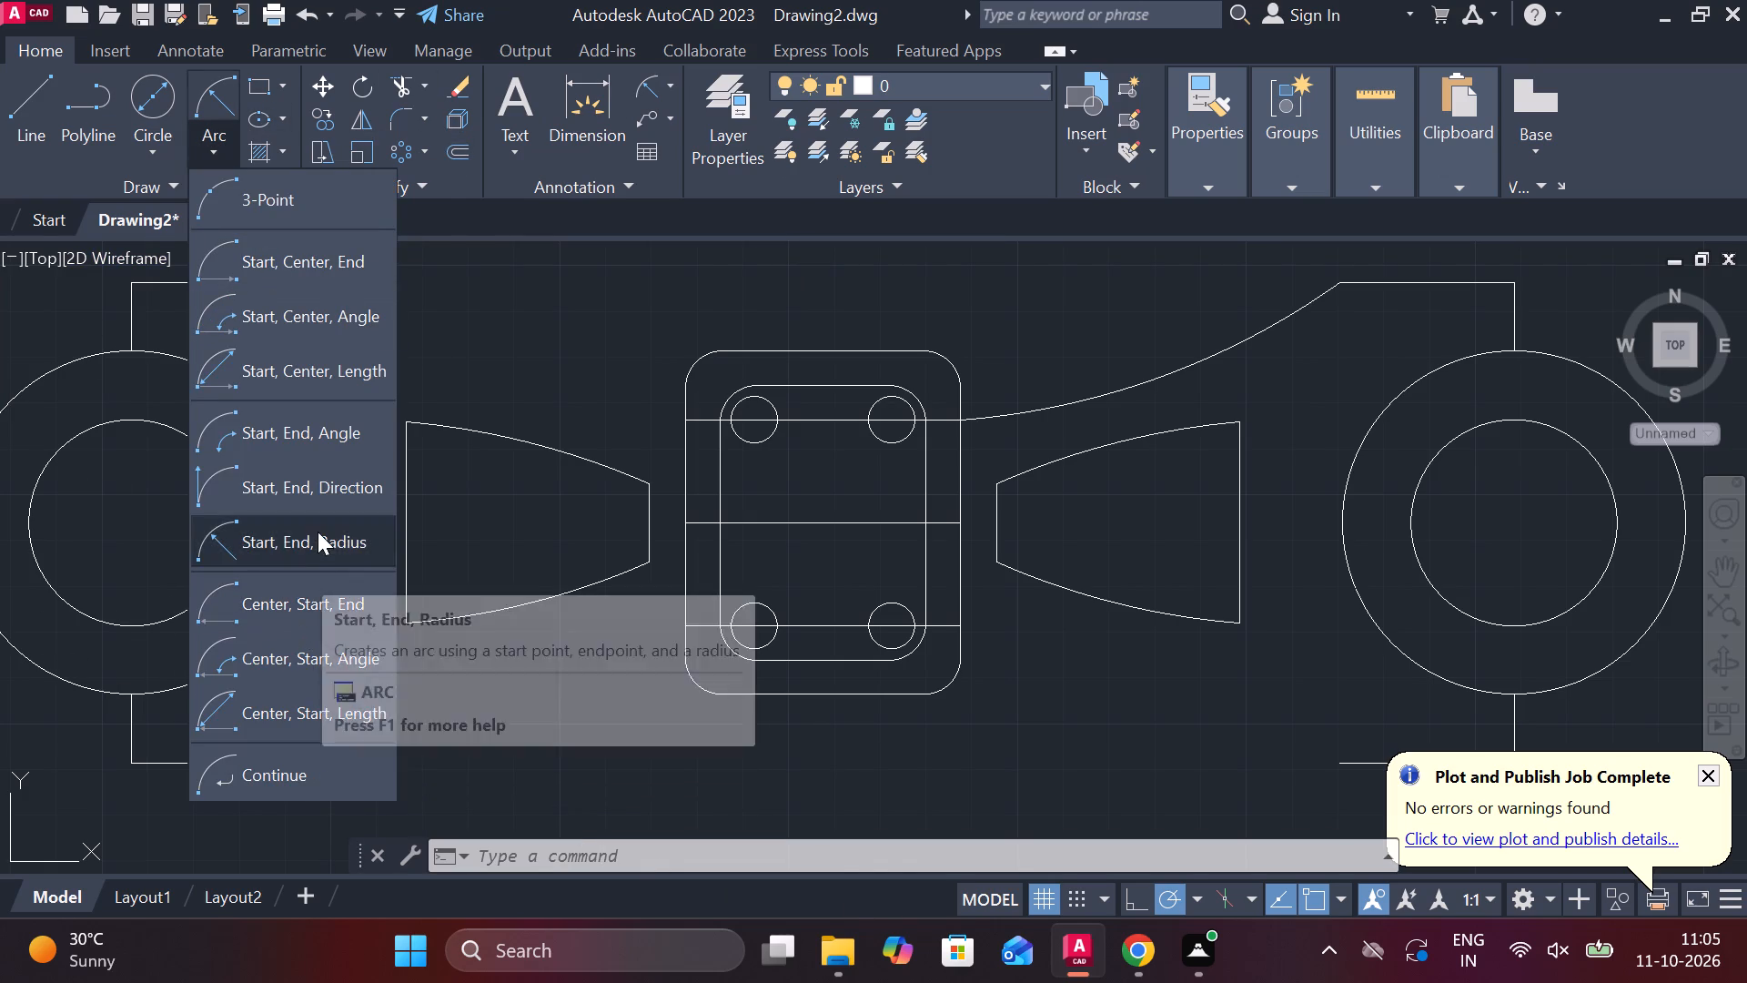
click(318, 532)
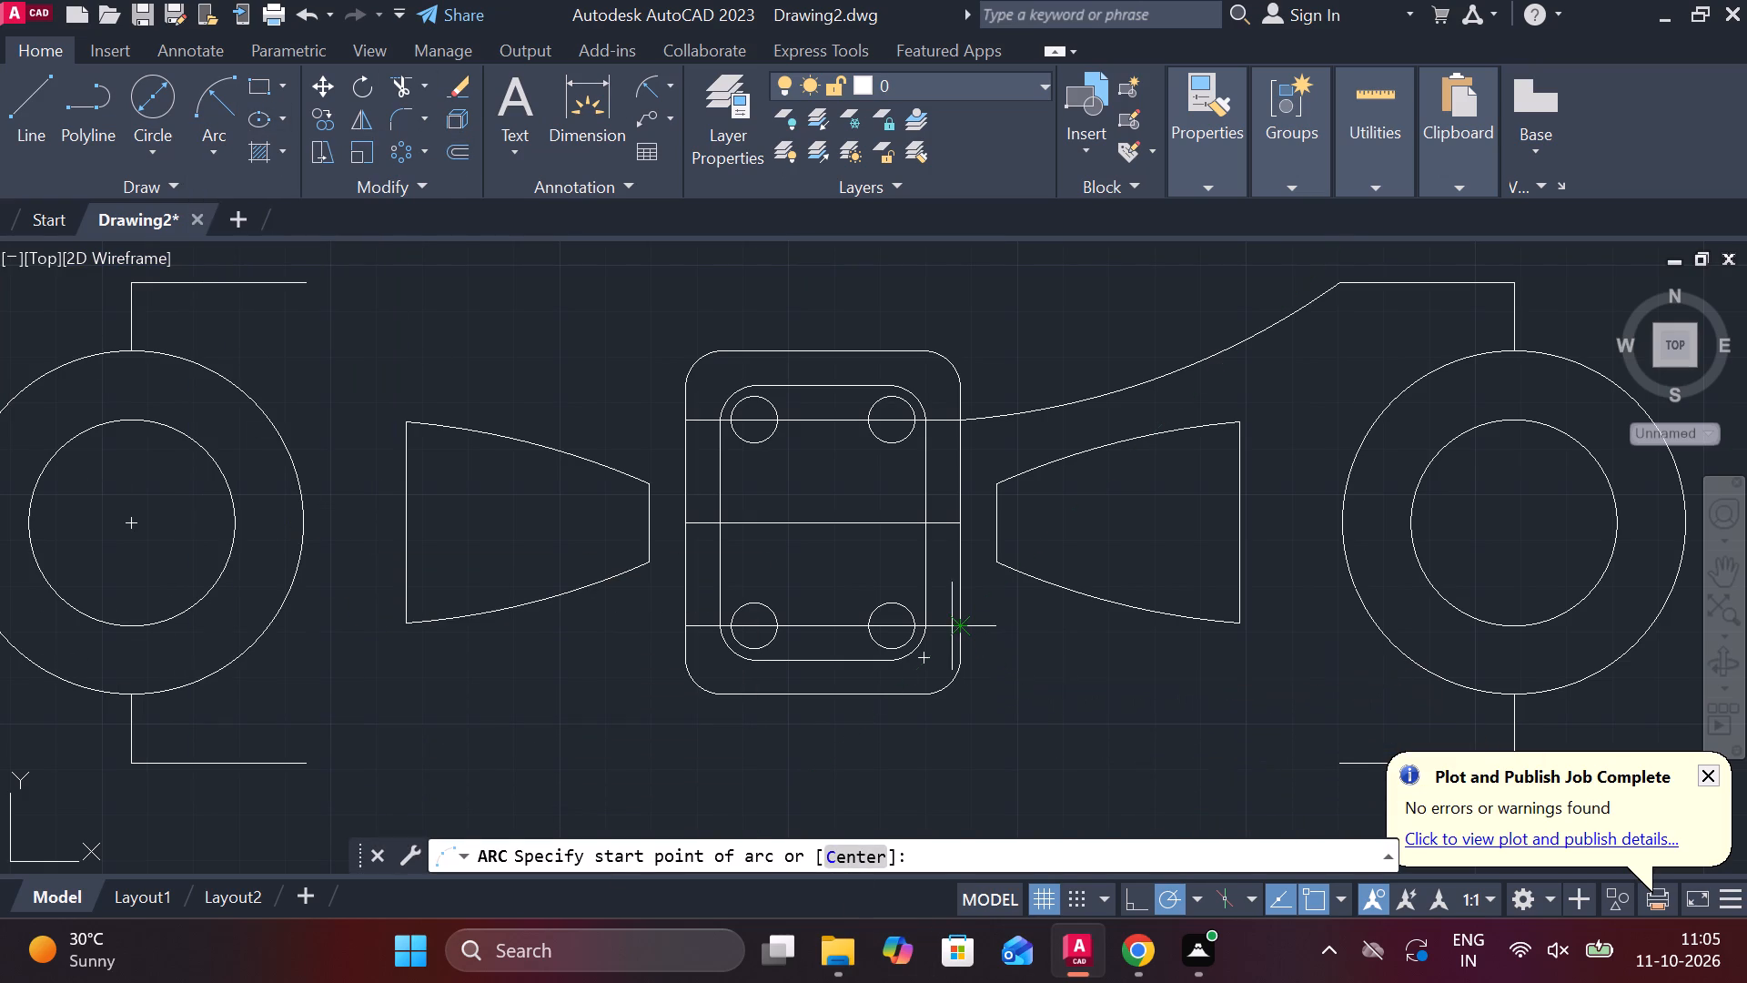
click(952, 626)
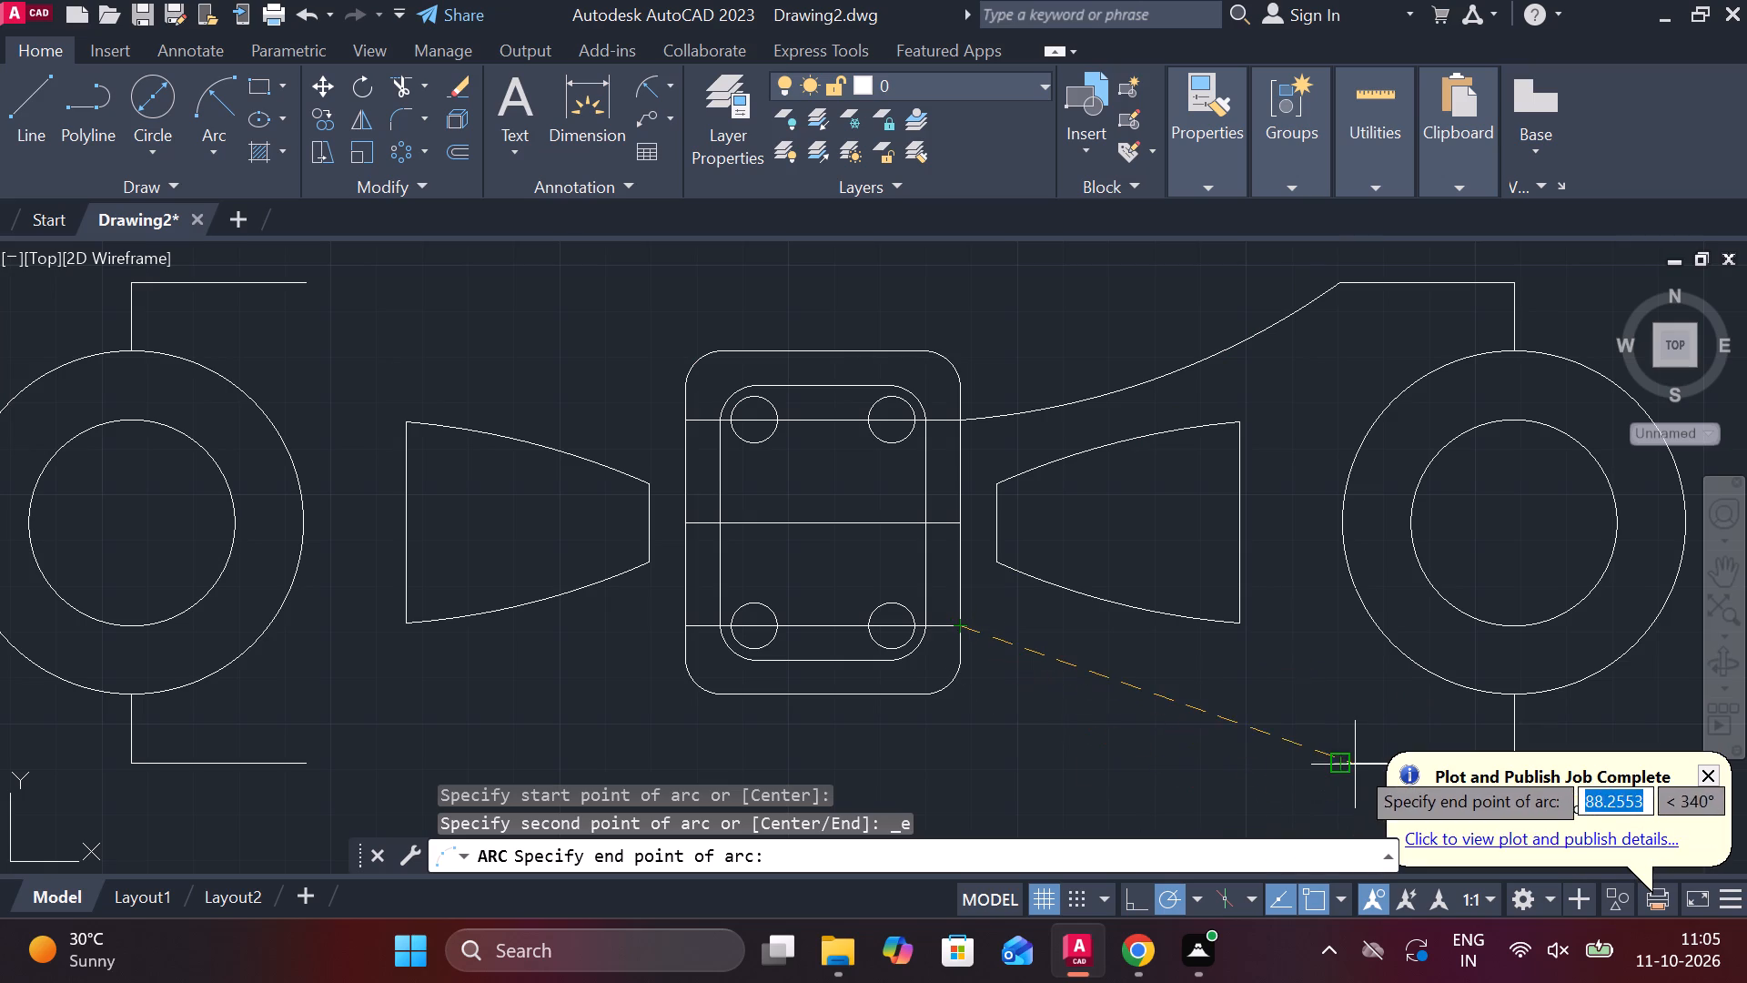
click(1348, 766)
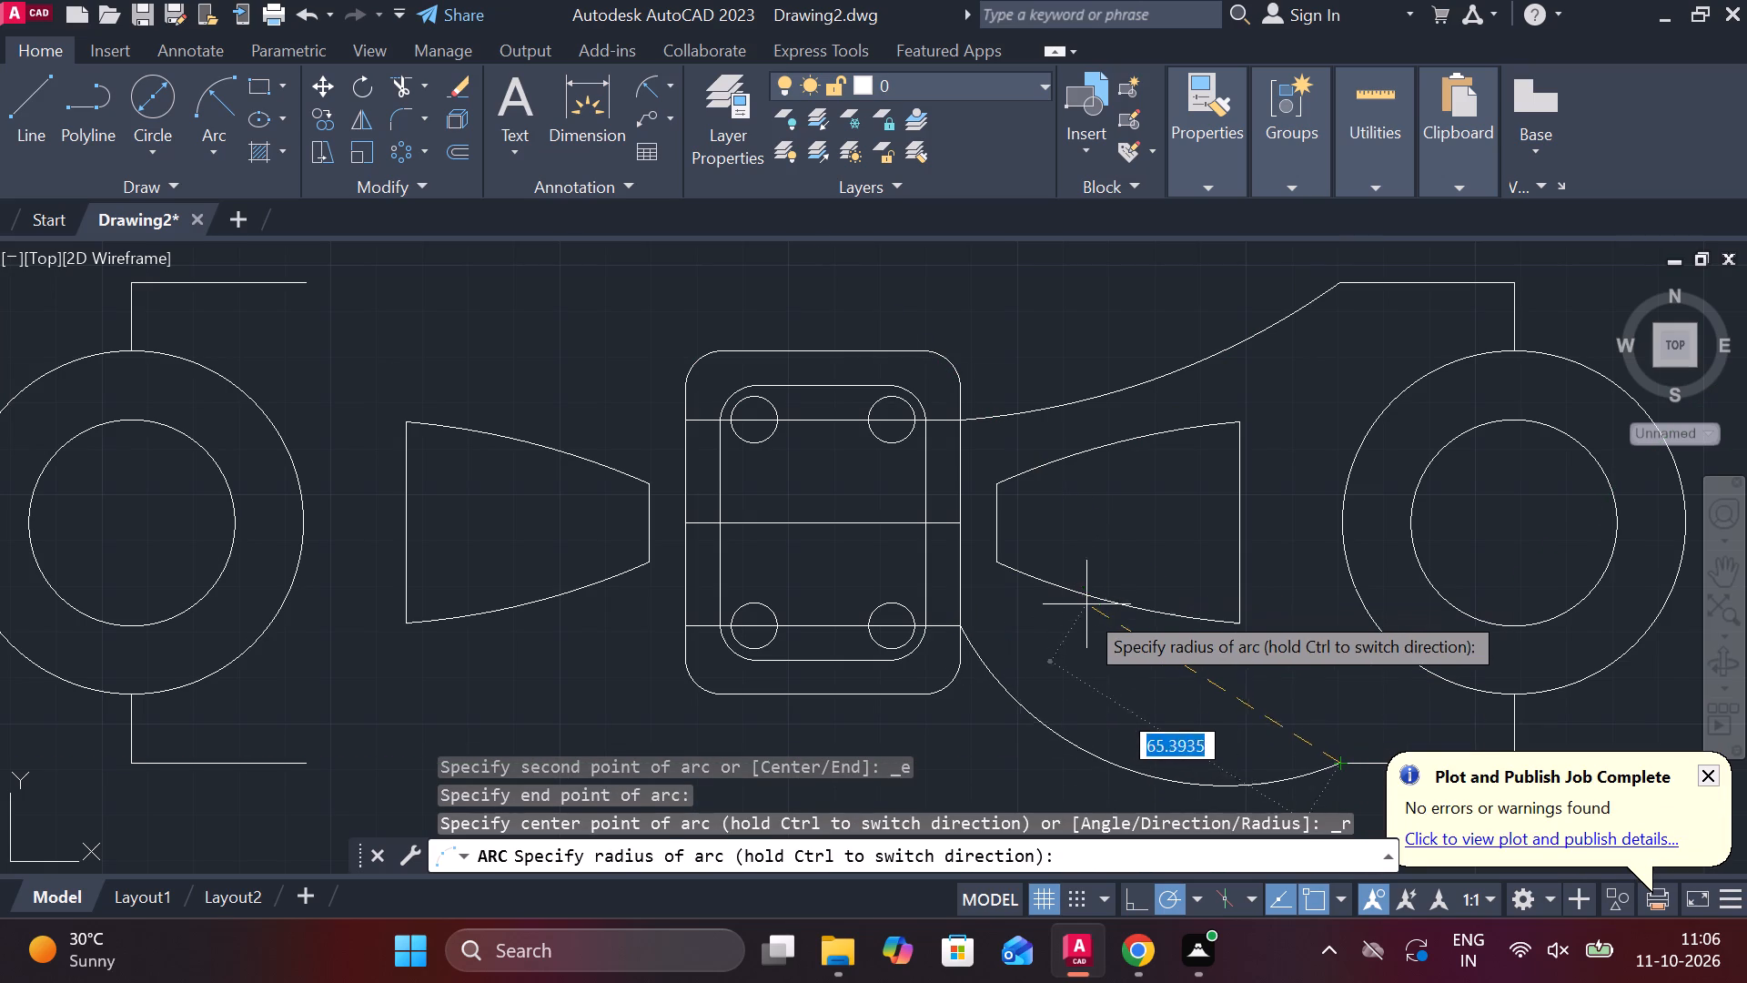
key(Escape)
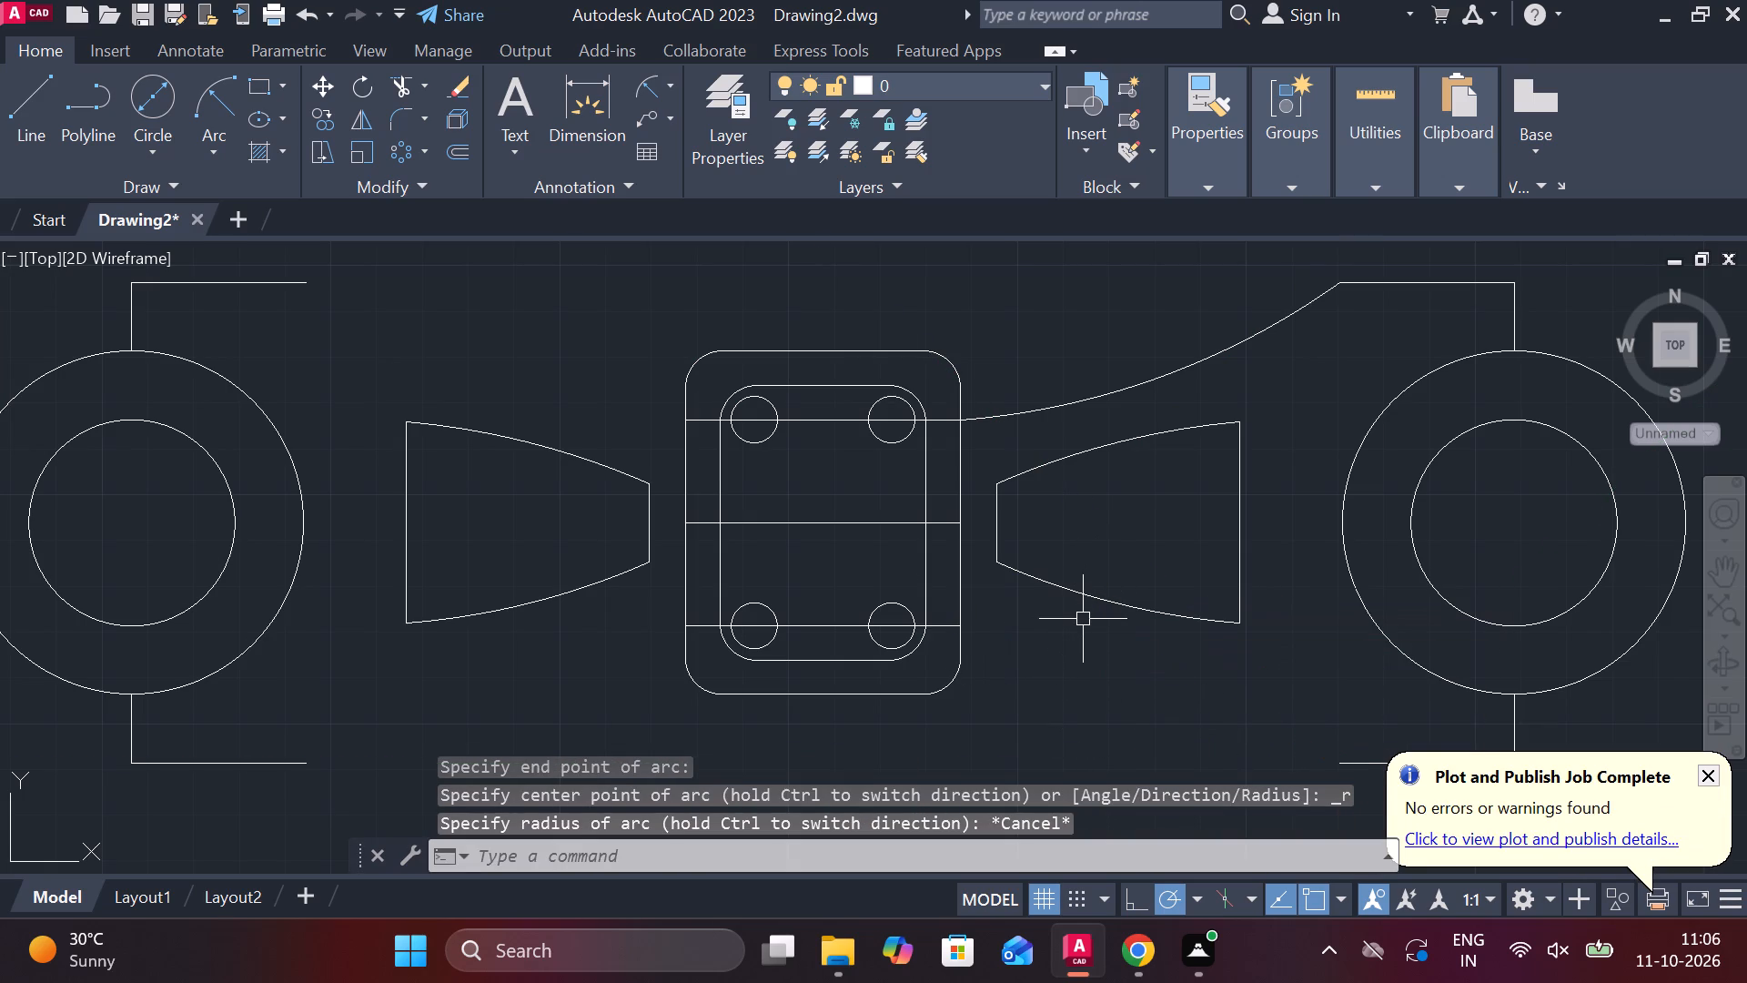
Draw a radius 165 Start, End, Radius arc from the right stepped outline's lower inner end to the plate's right edge at the lower hole line.
click(218, 150)
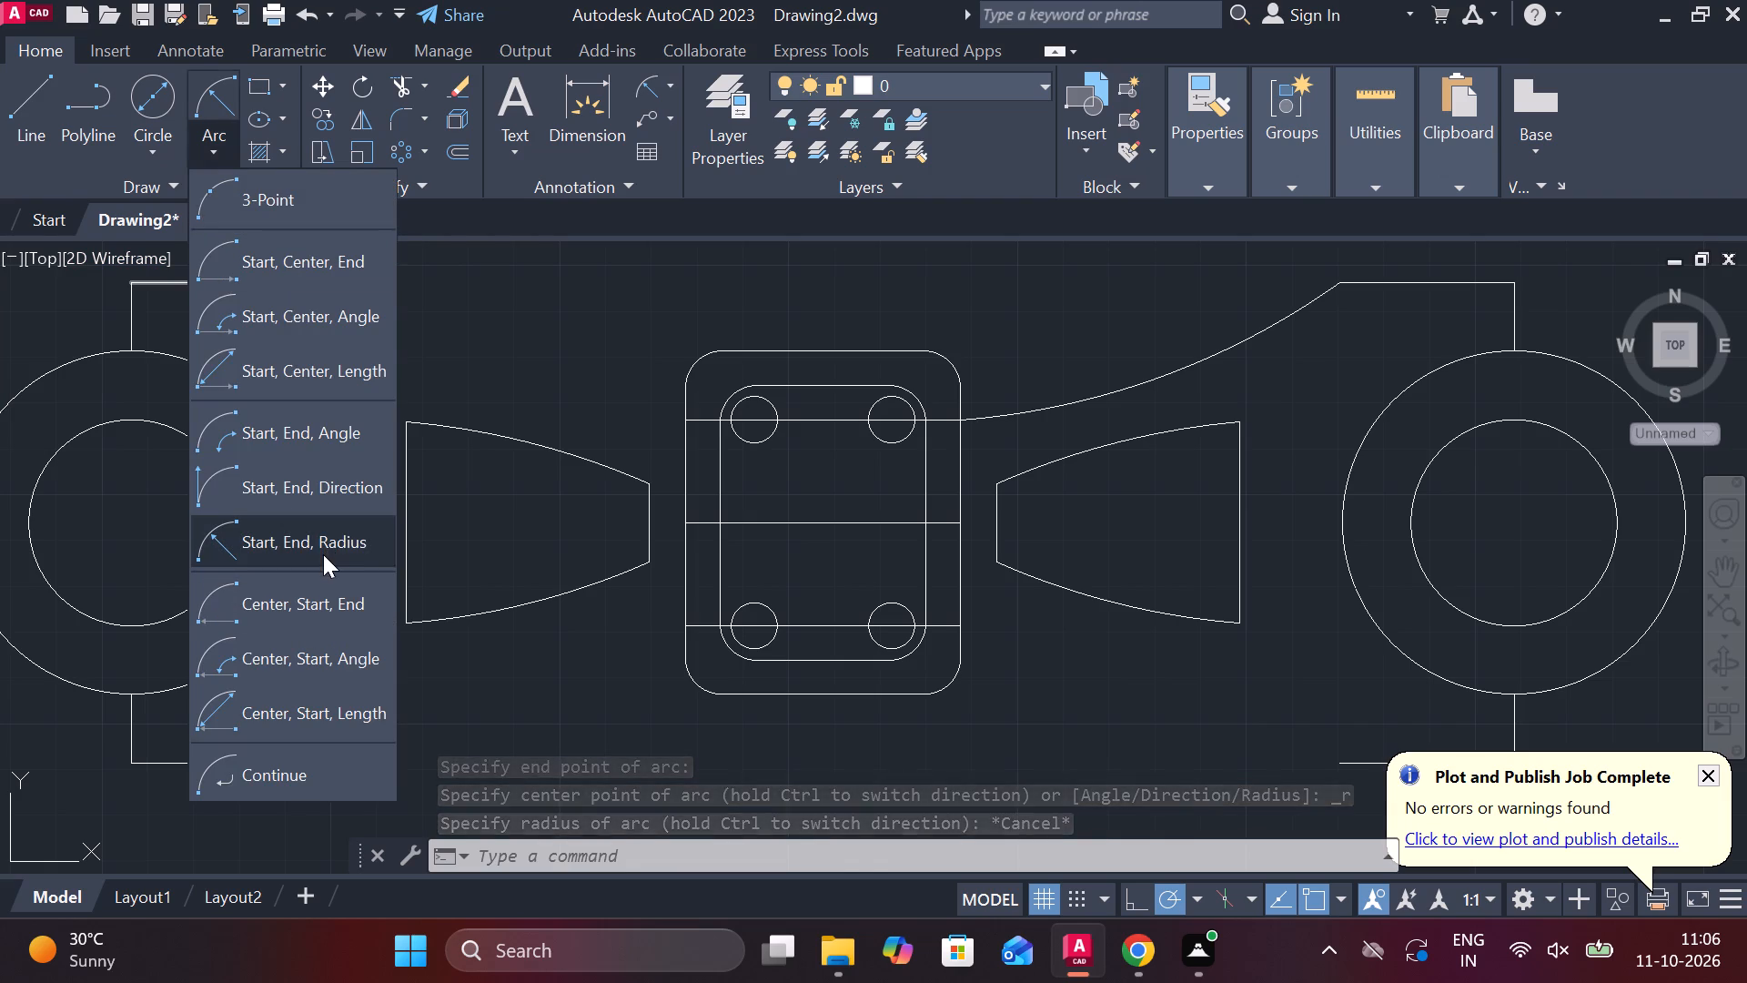
click(323, 554)
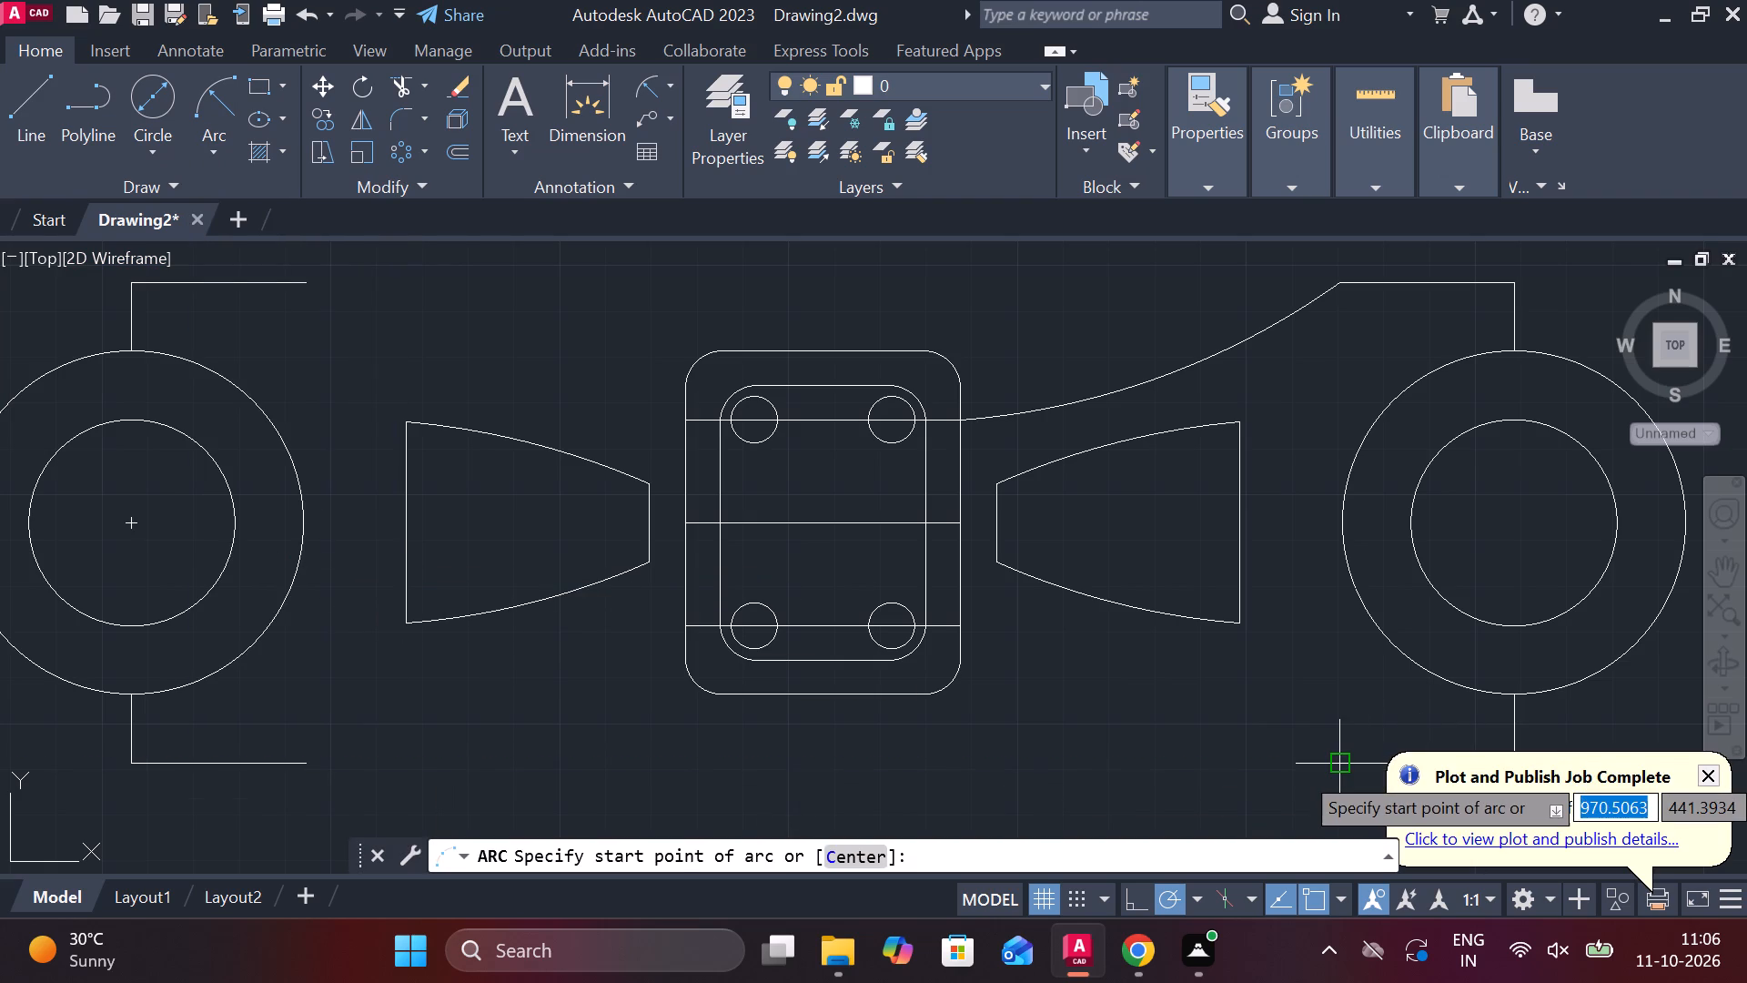
click(1345, 771)
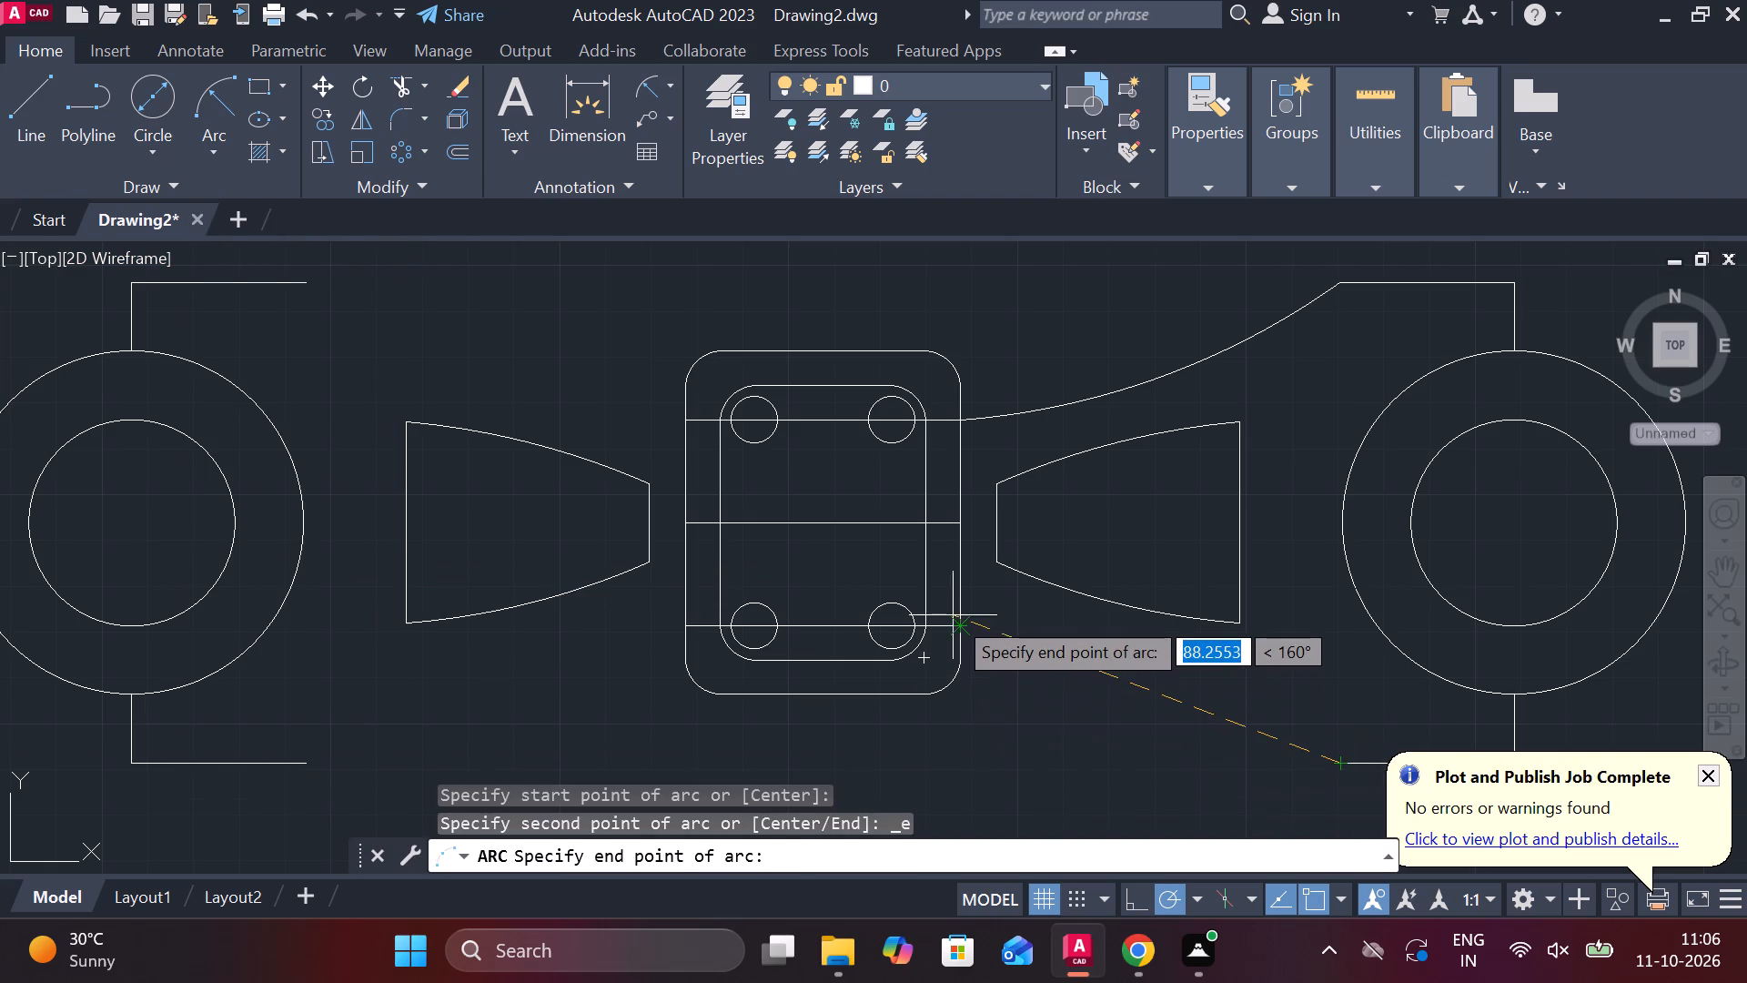
click(957, 623)
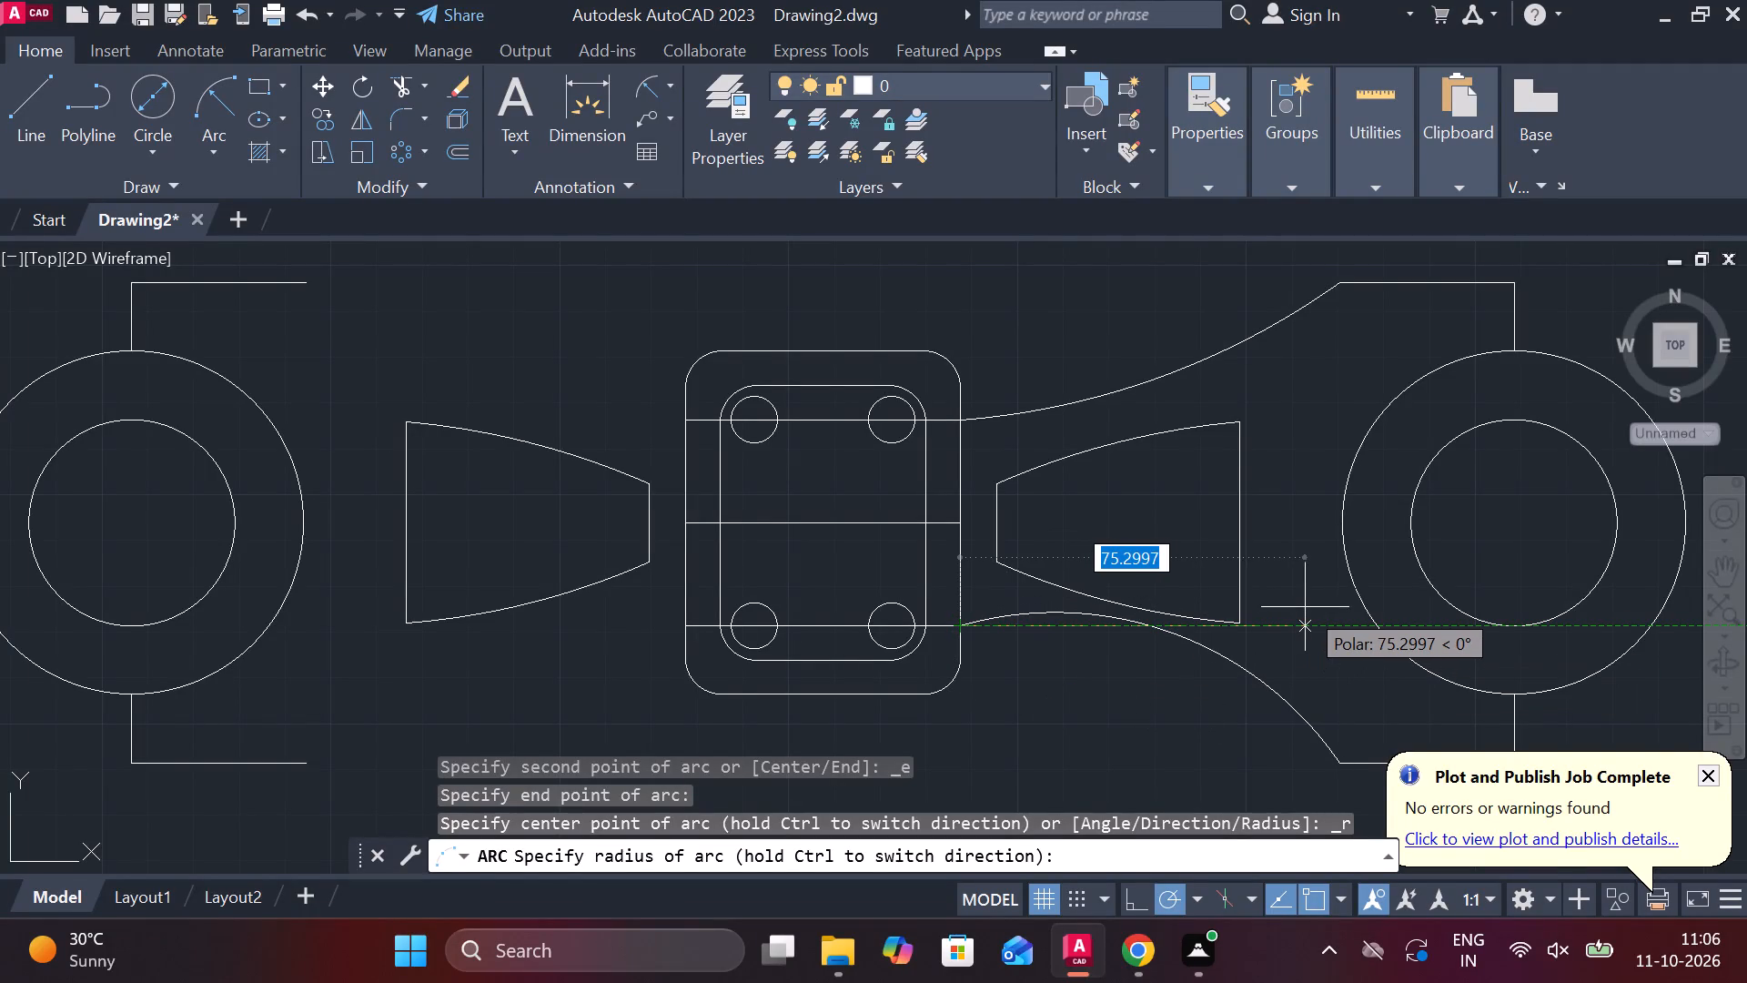
text(165)
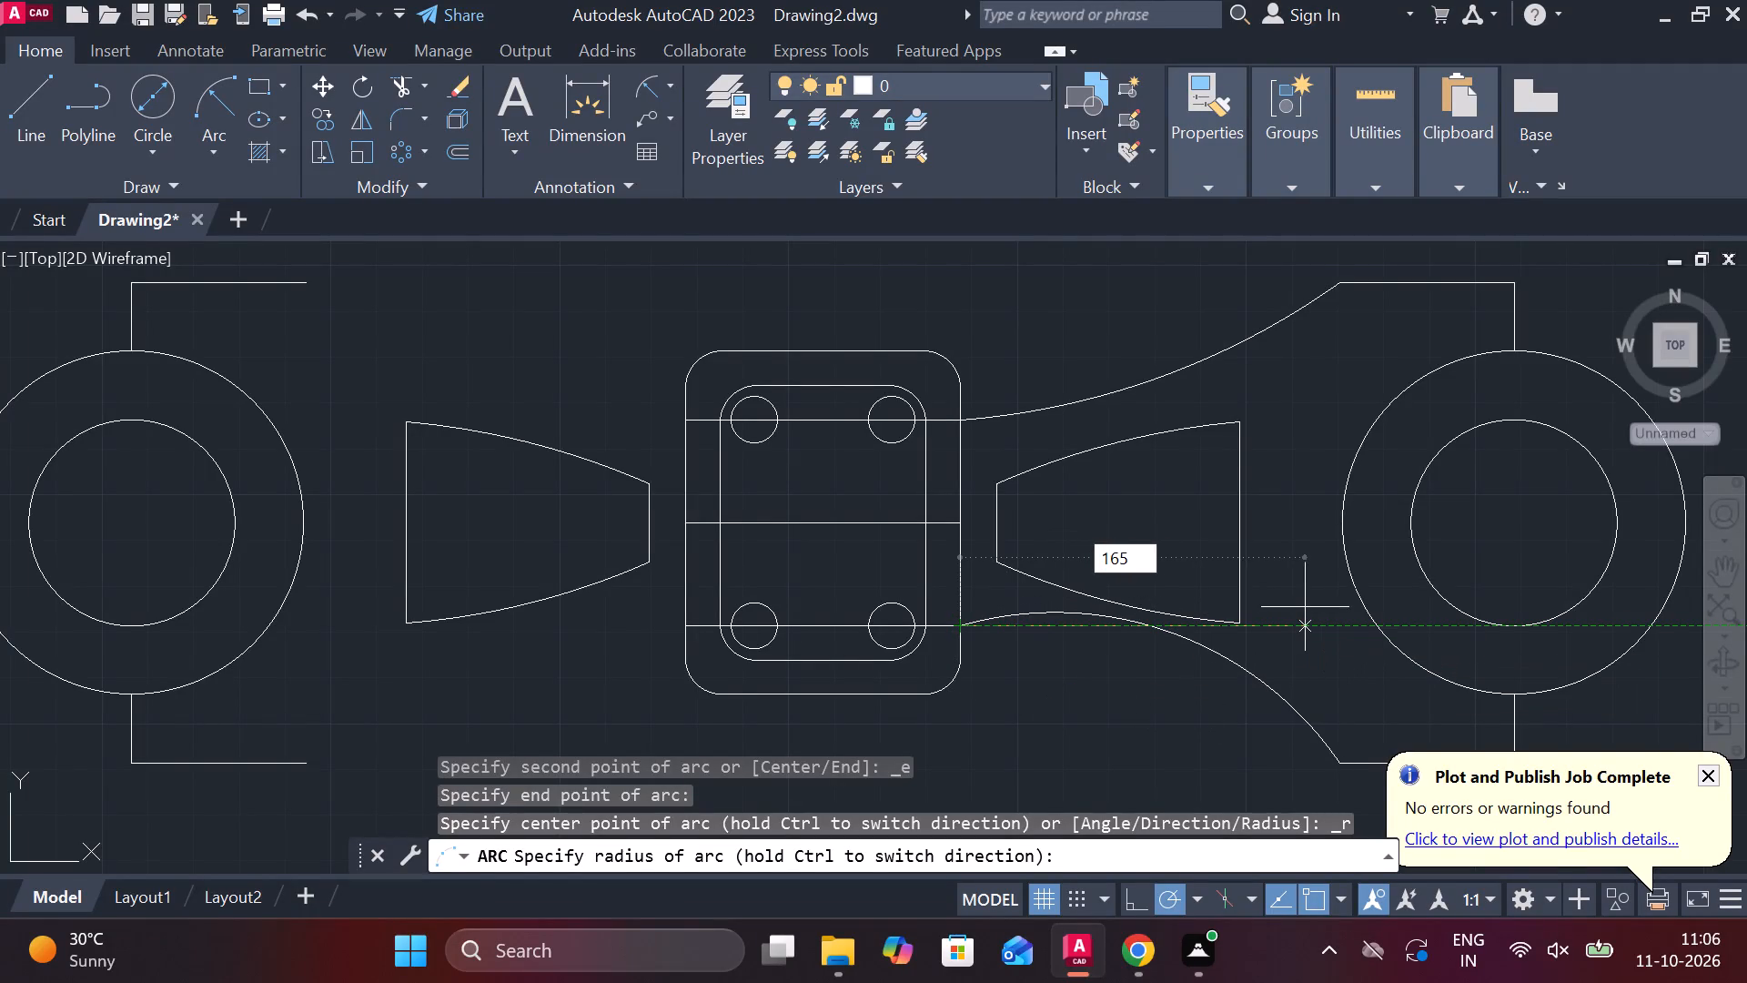
key(Return)
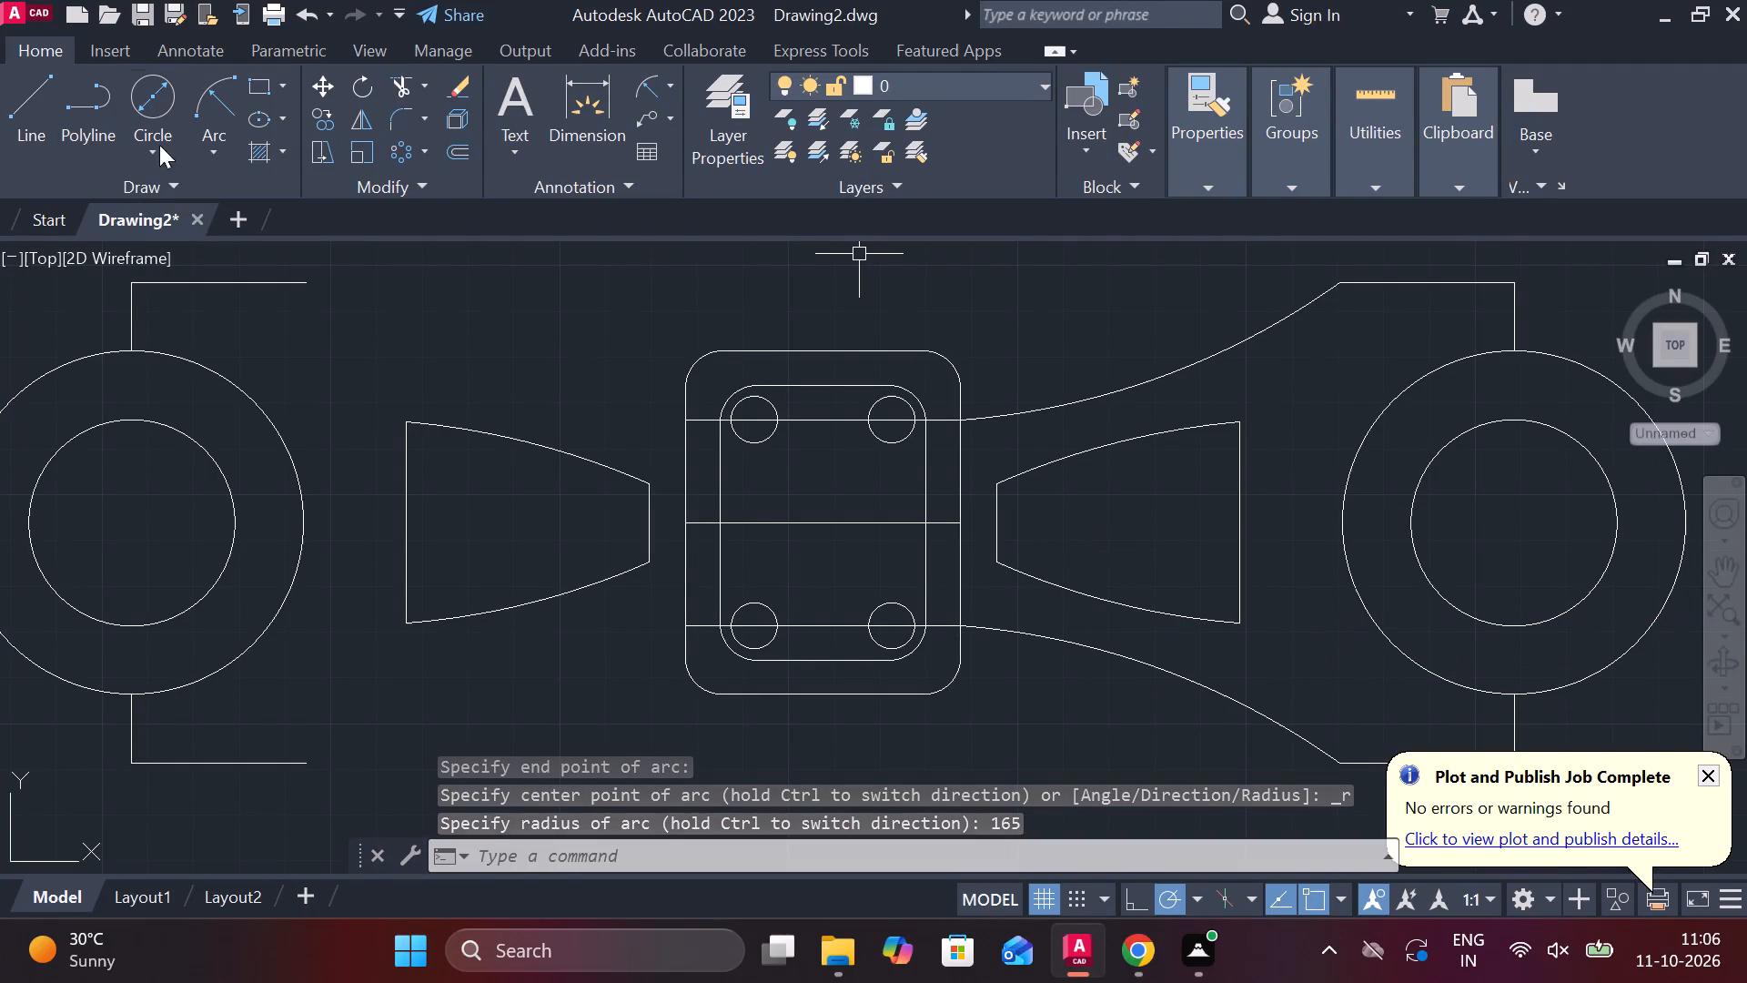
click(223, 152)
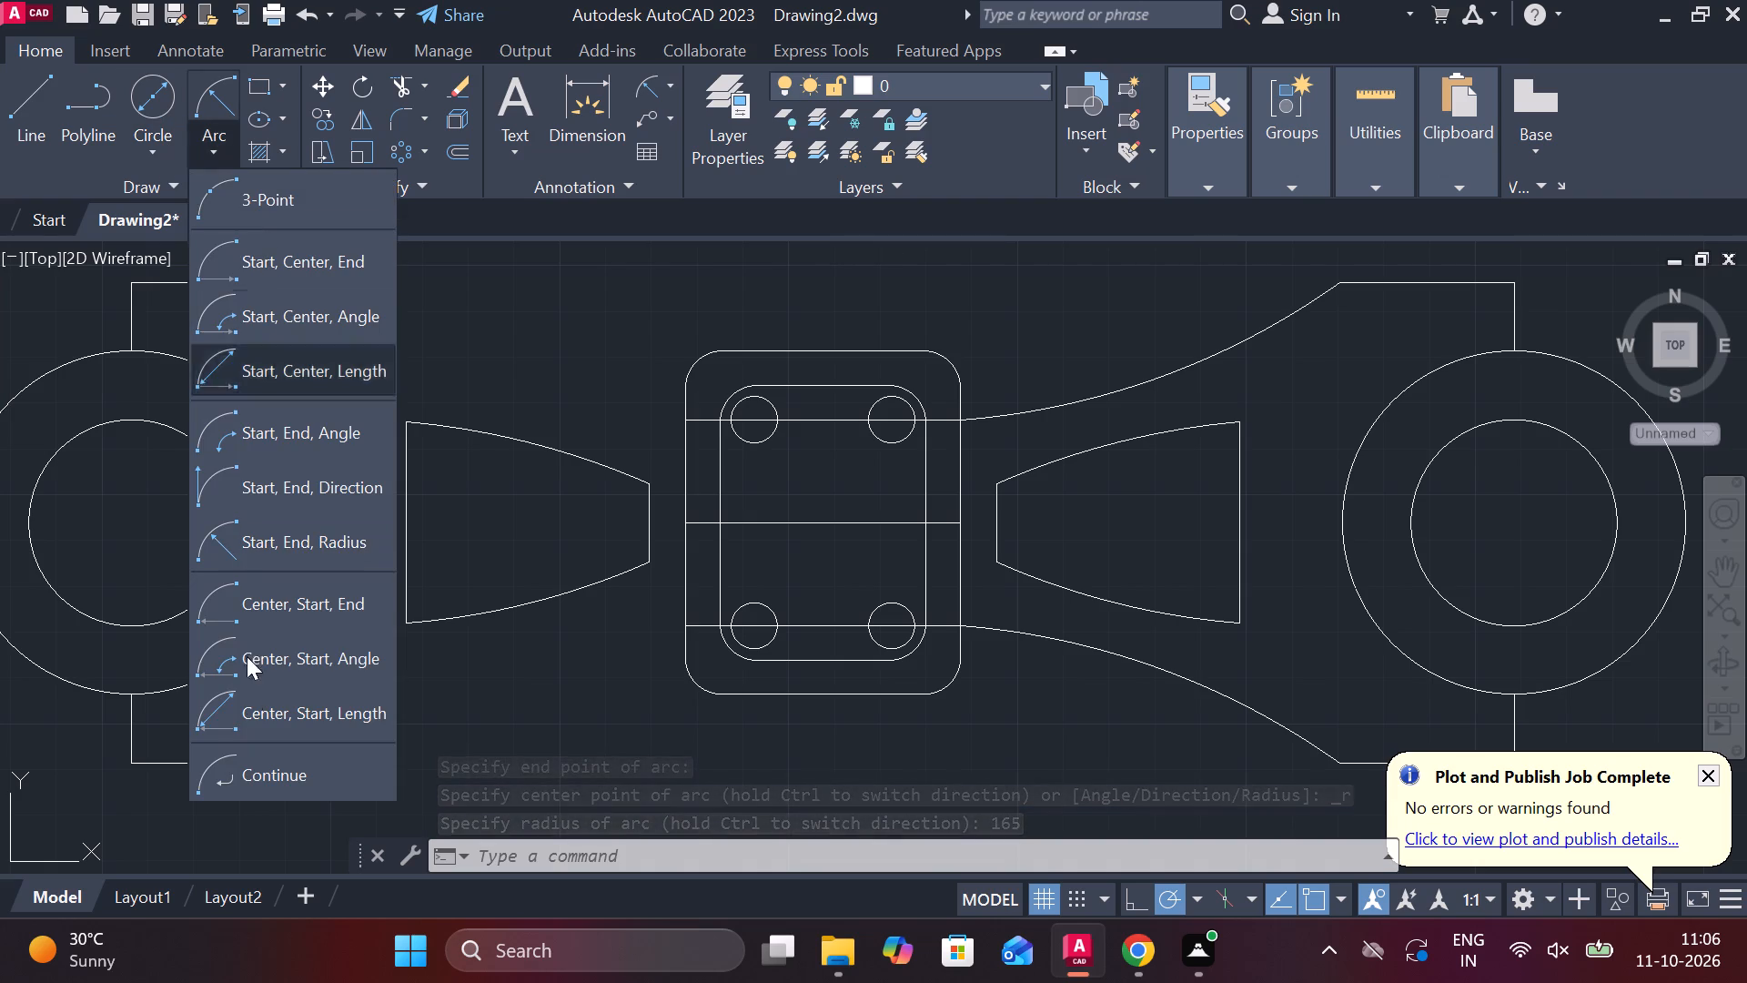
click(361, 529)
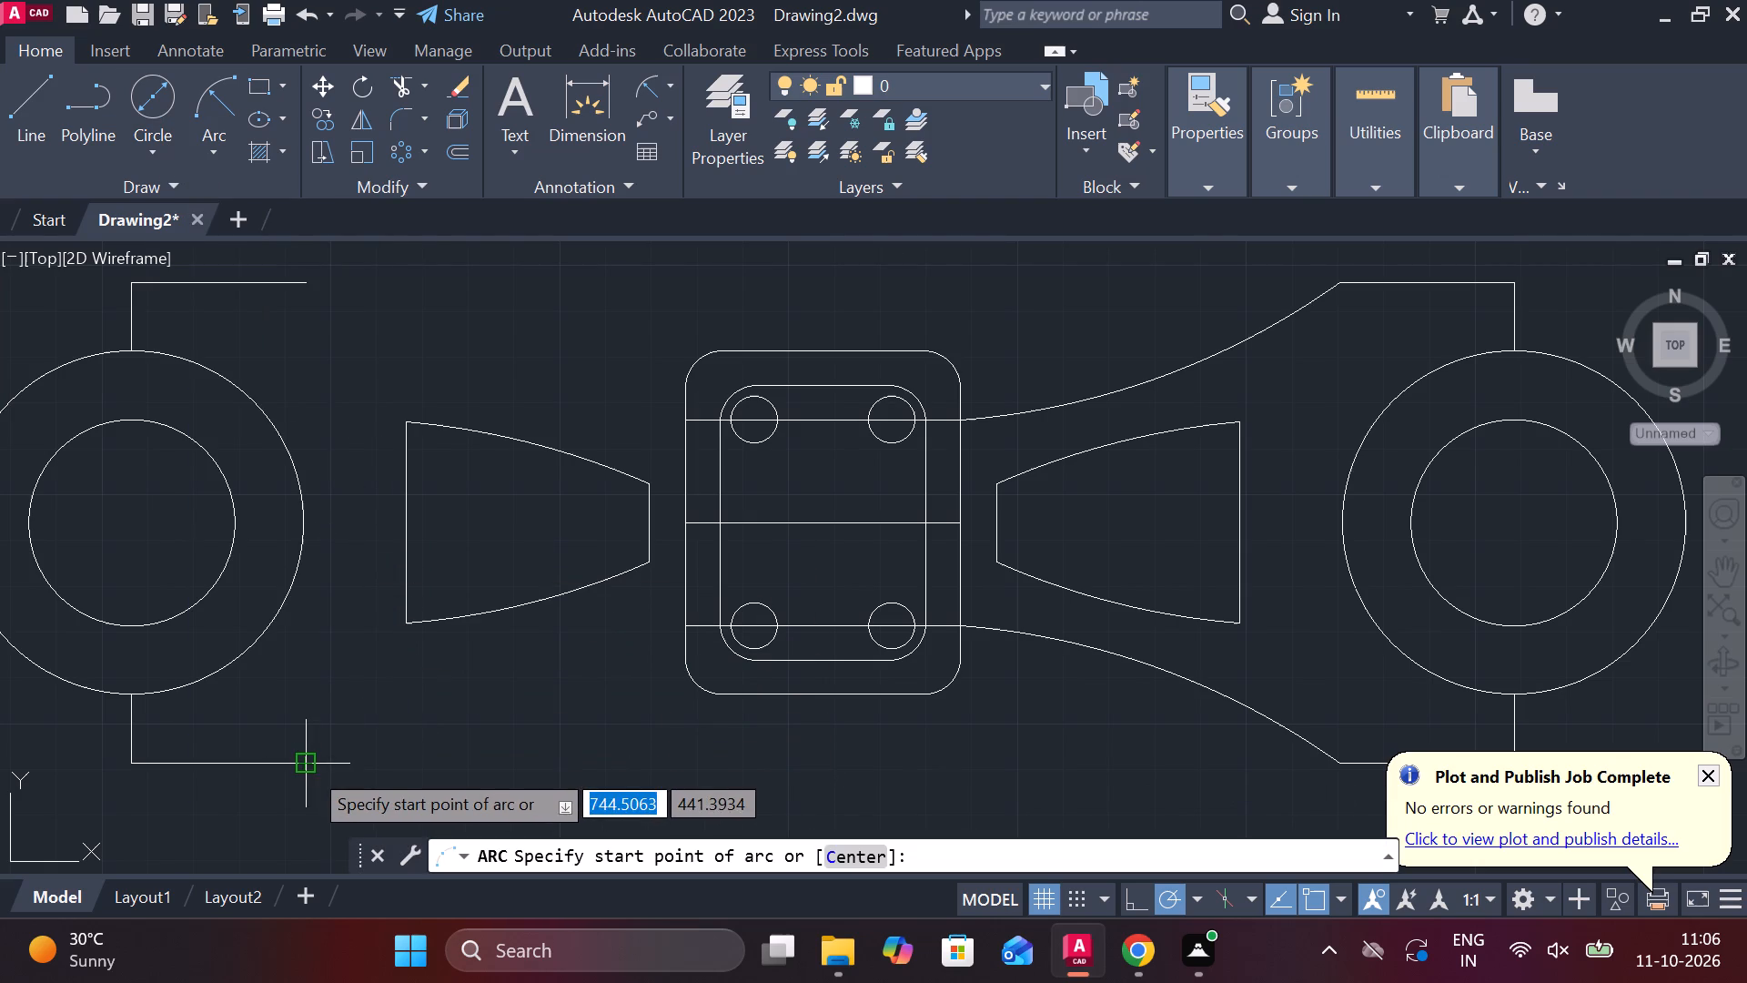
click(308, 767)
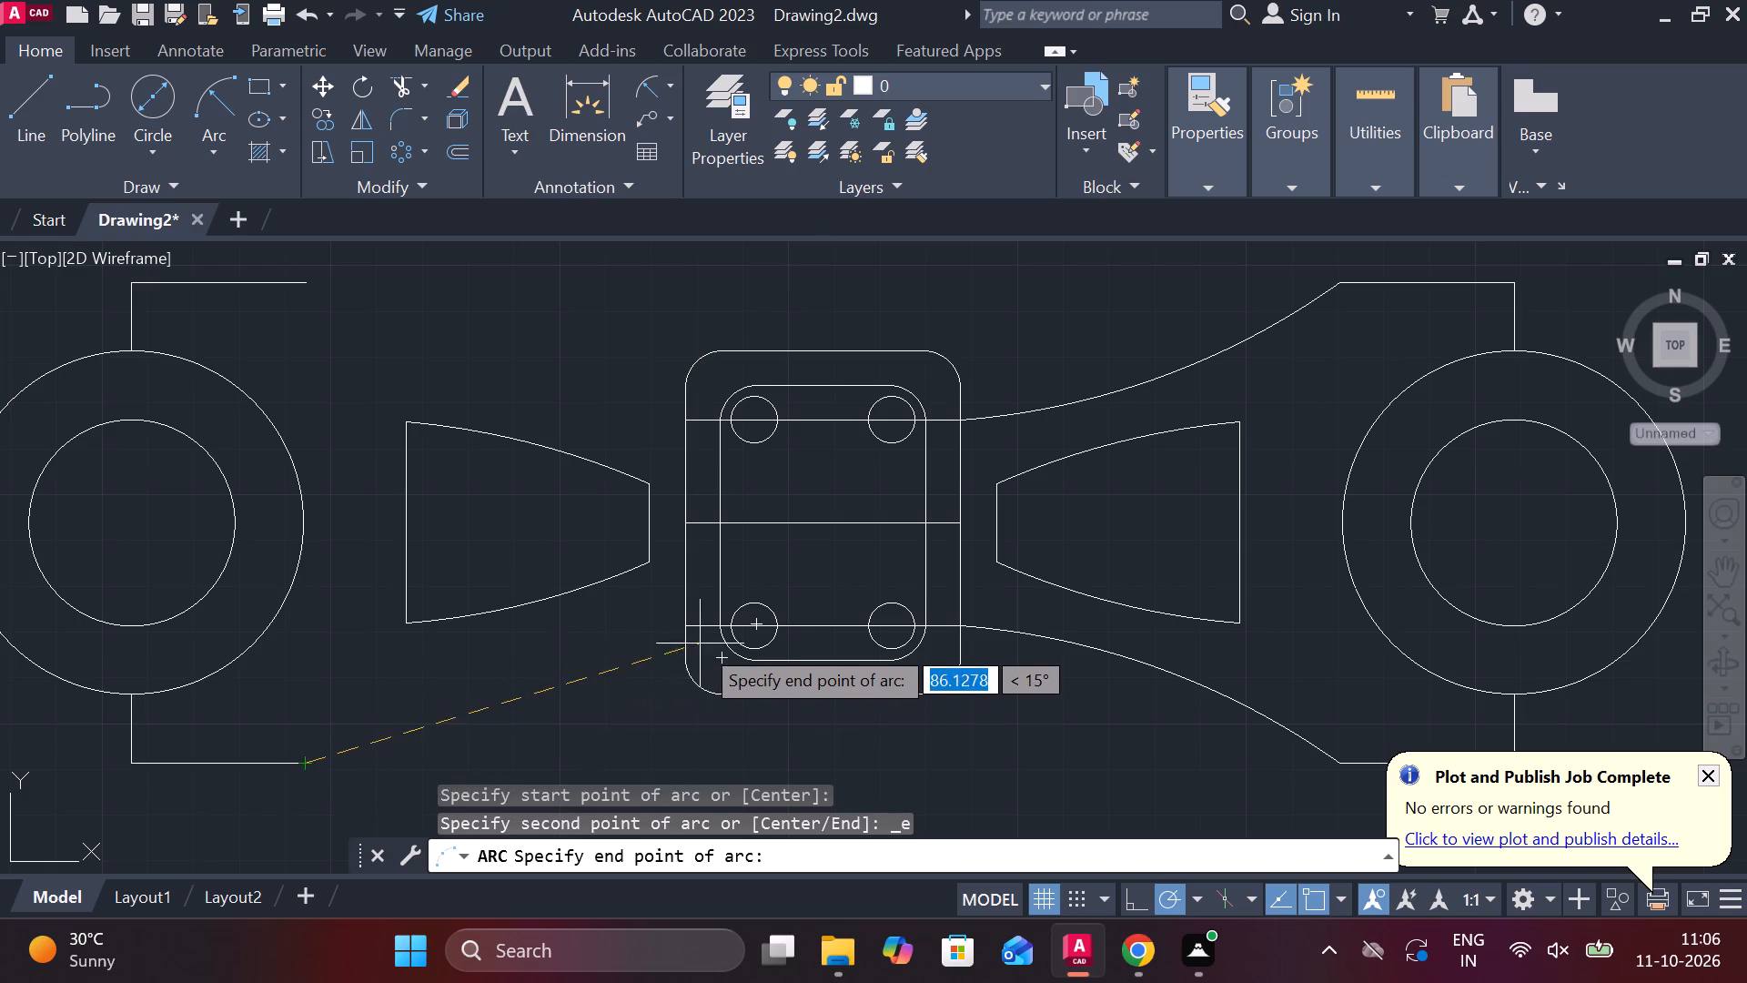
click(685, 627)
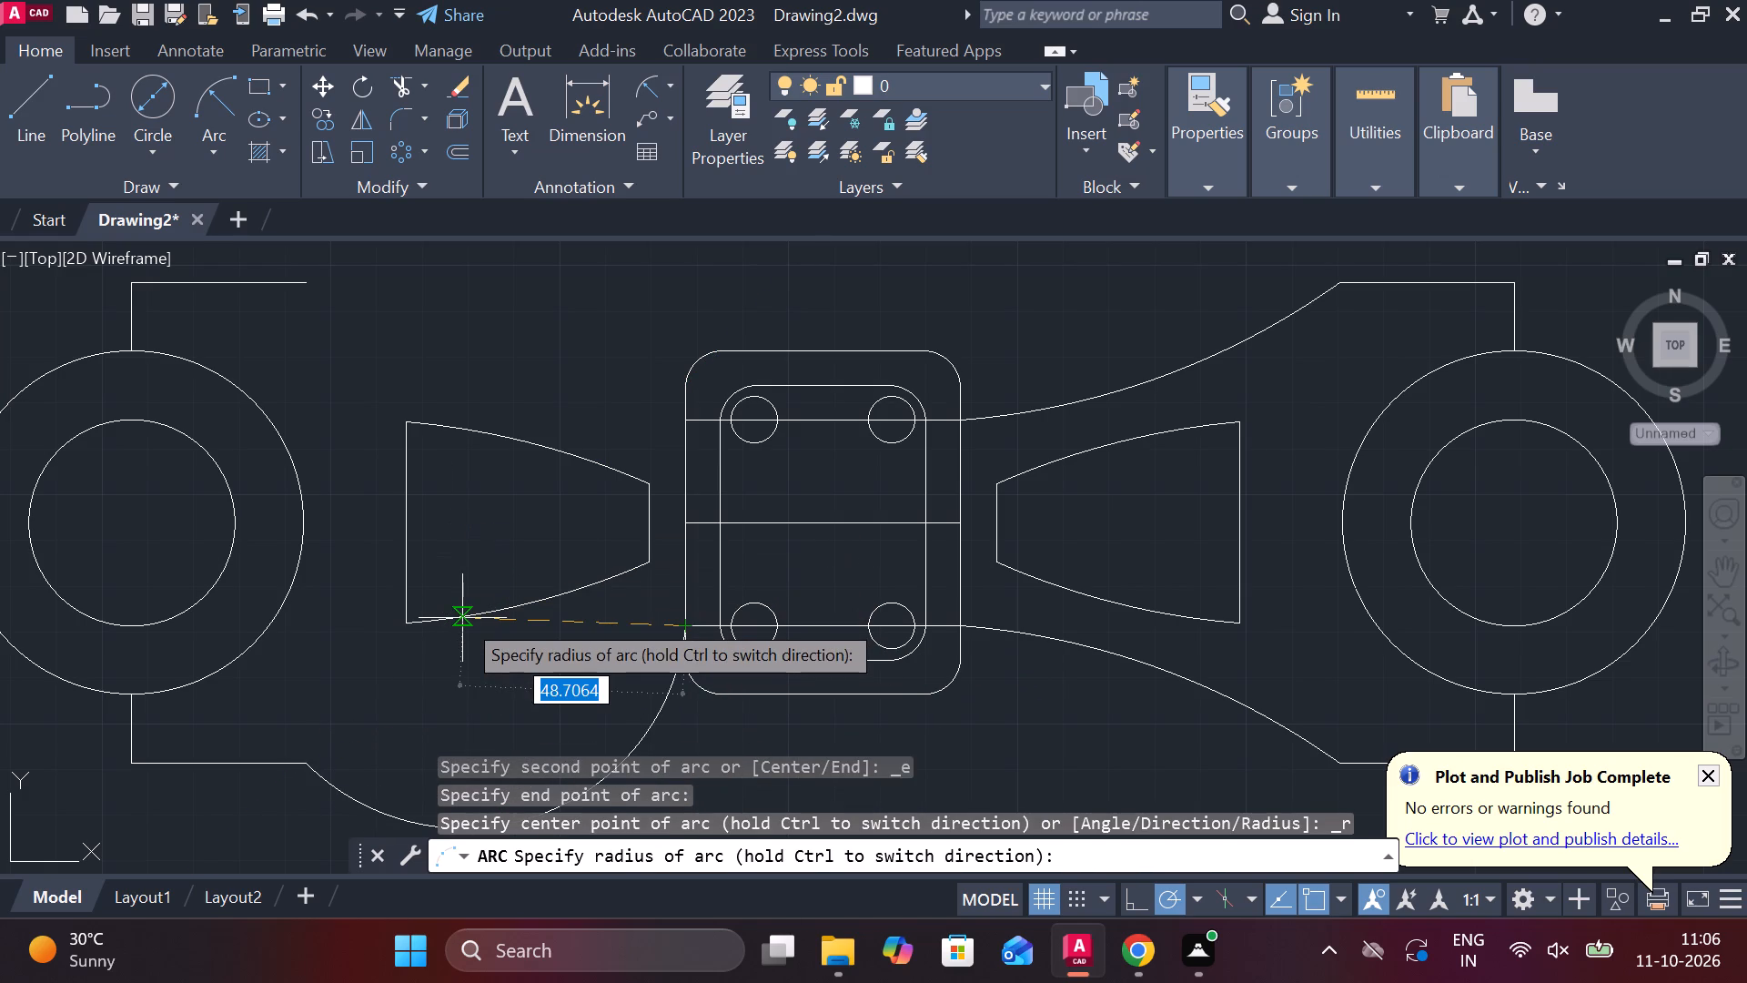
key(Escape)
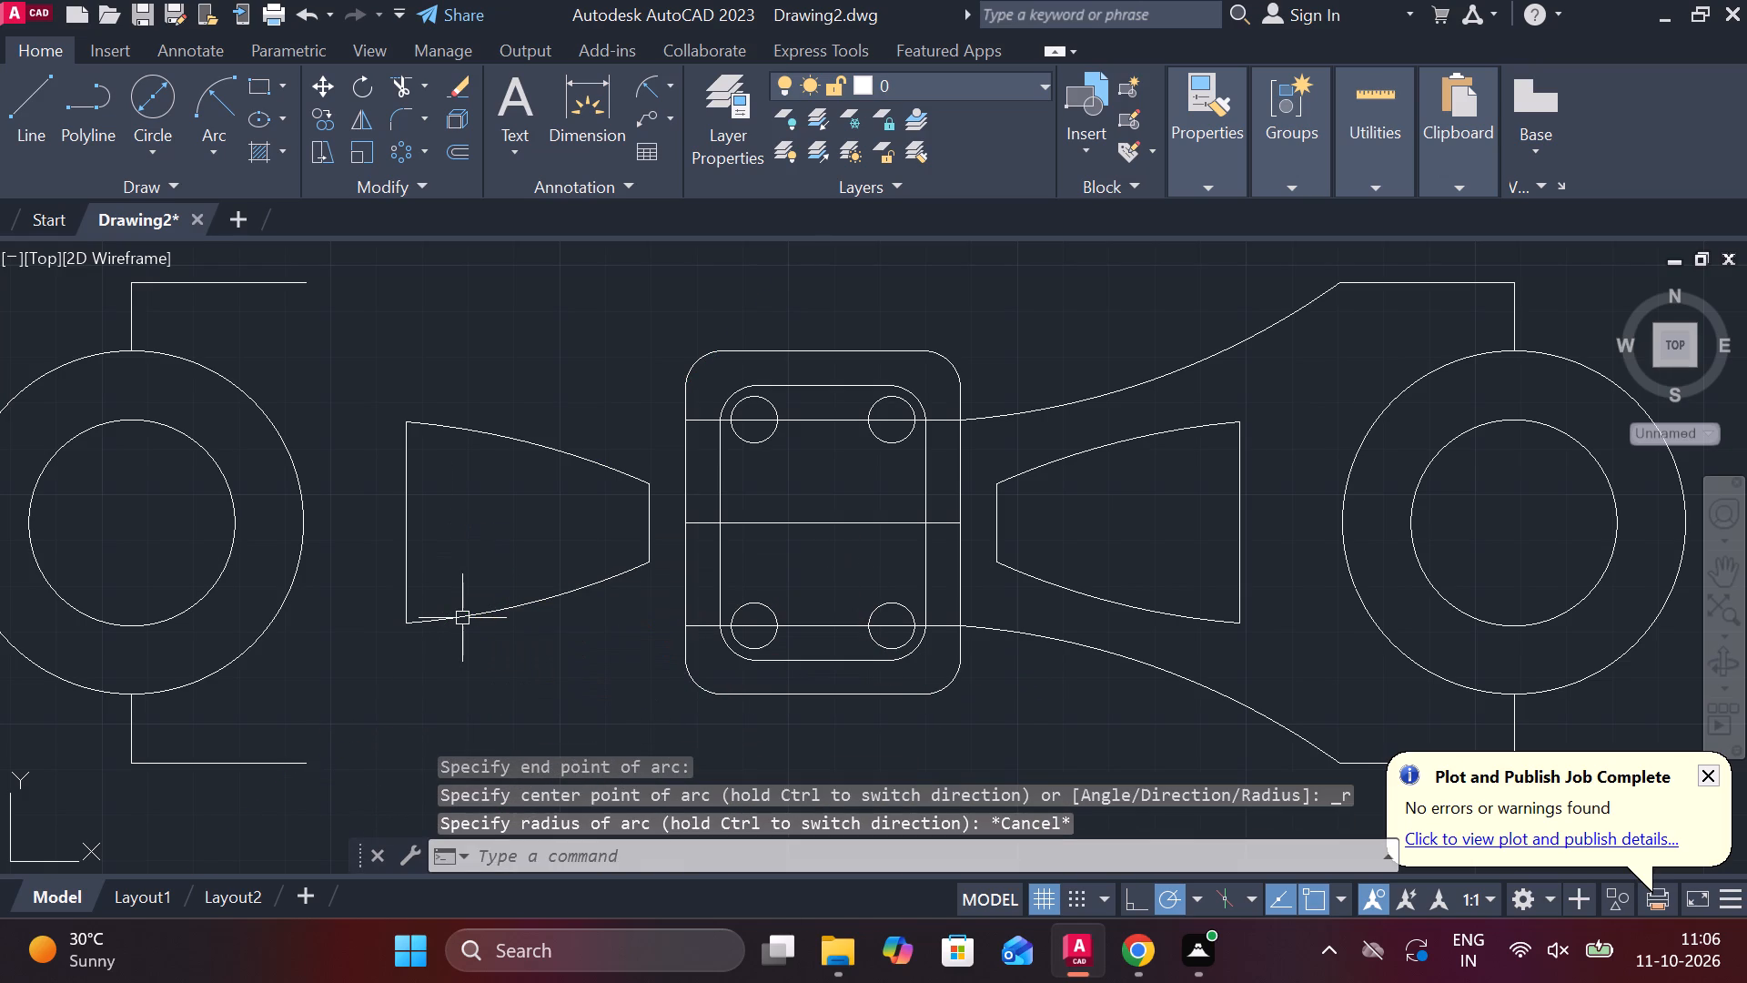
Draw a radius 165 Start, End, Radius arc from the plate's left edge at the lower hole line to the left stepped outline's lower inner end.
click(216, 163)
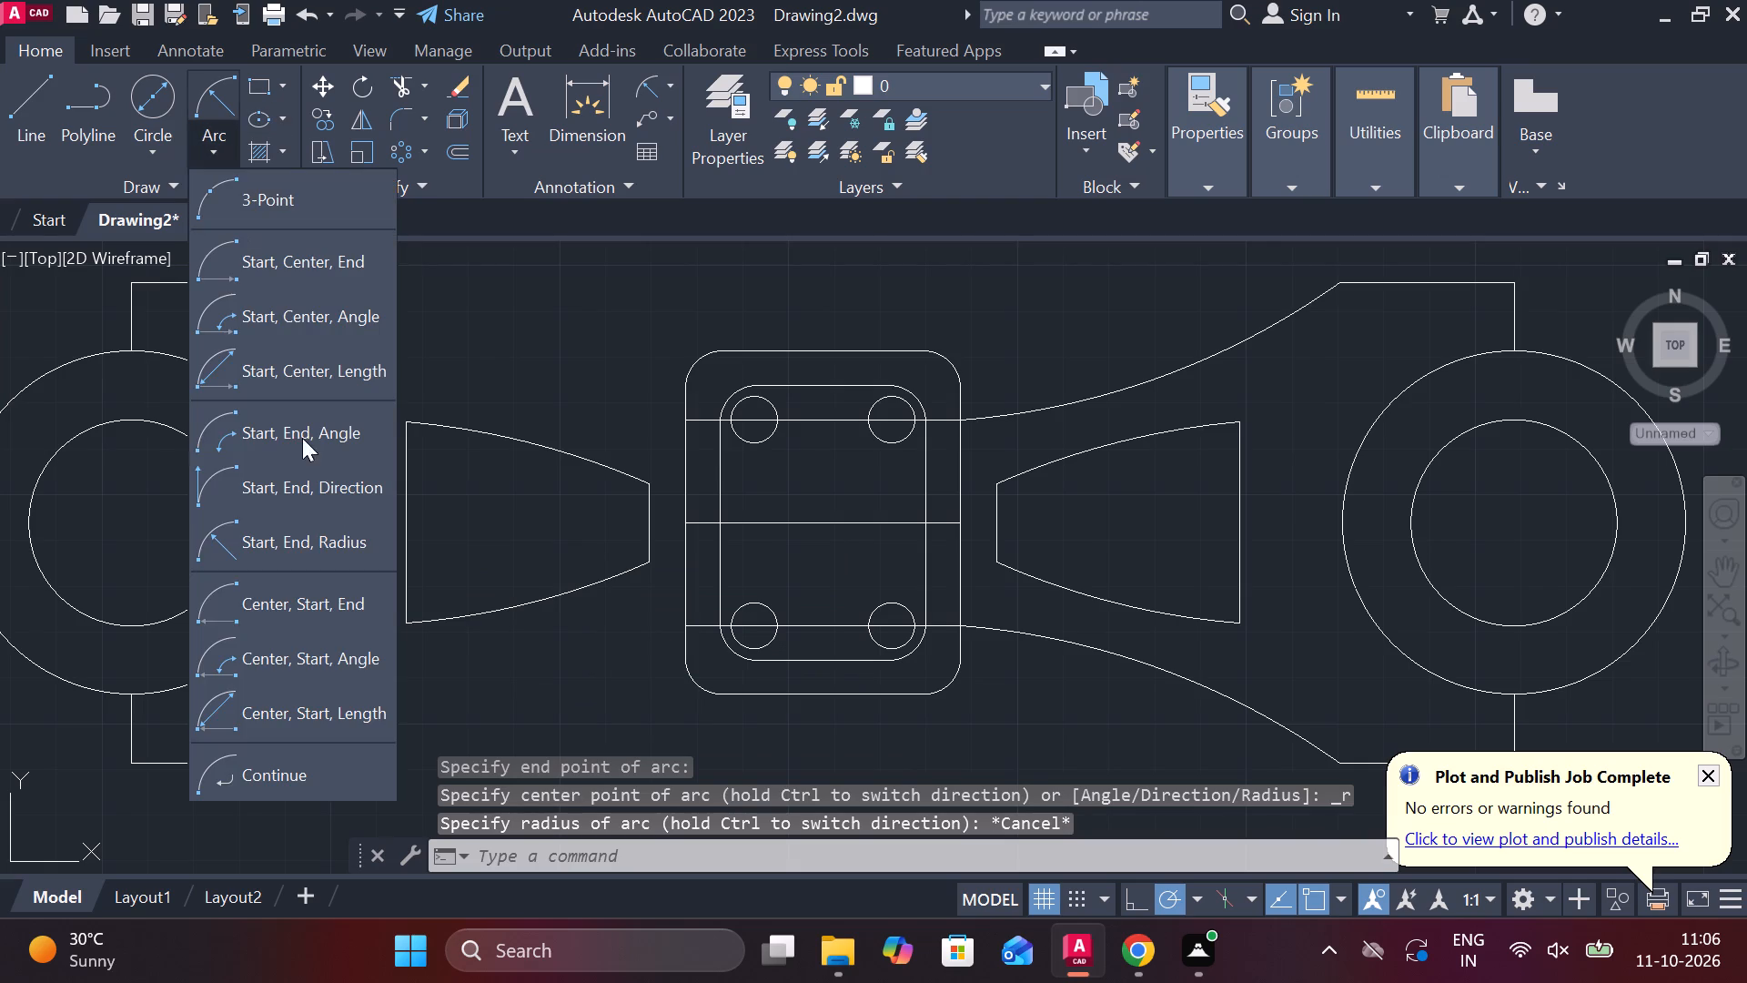
click(345, 539)
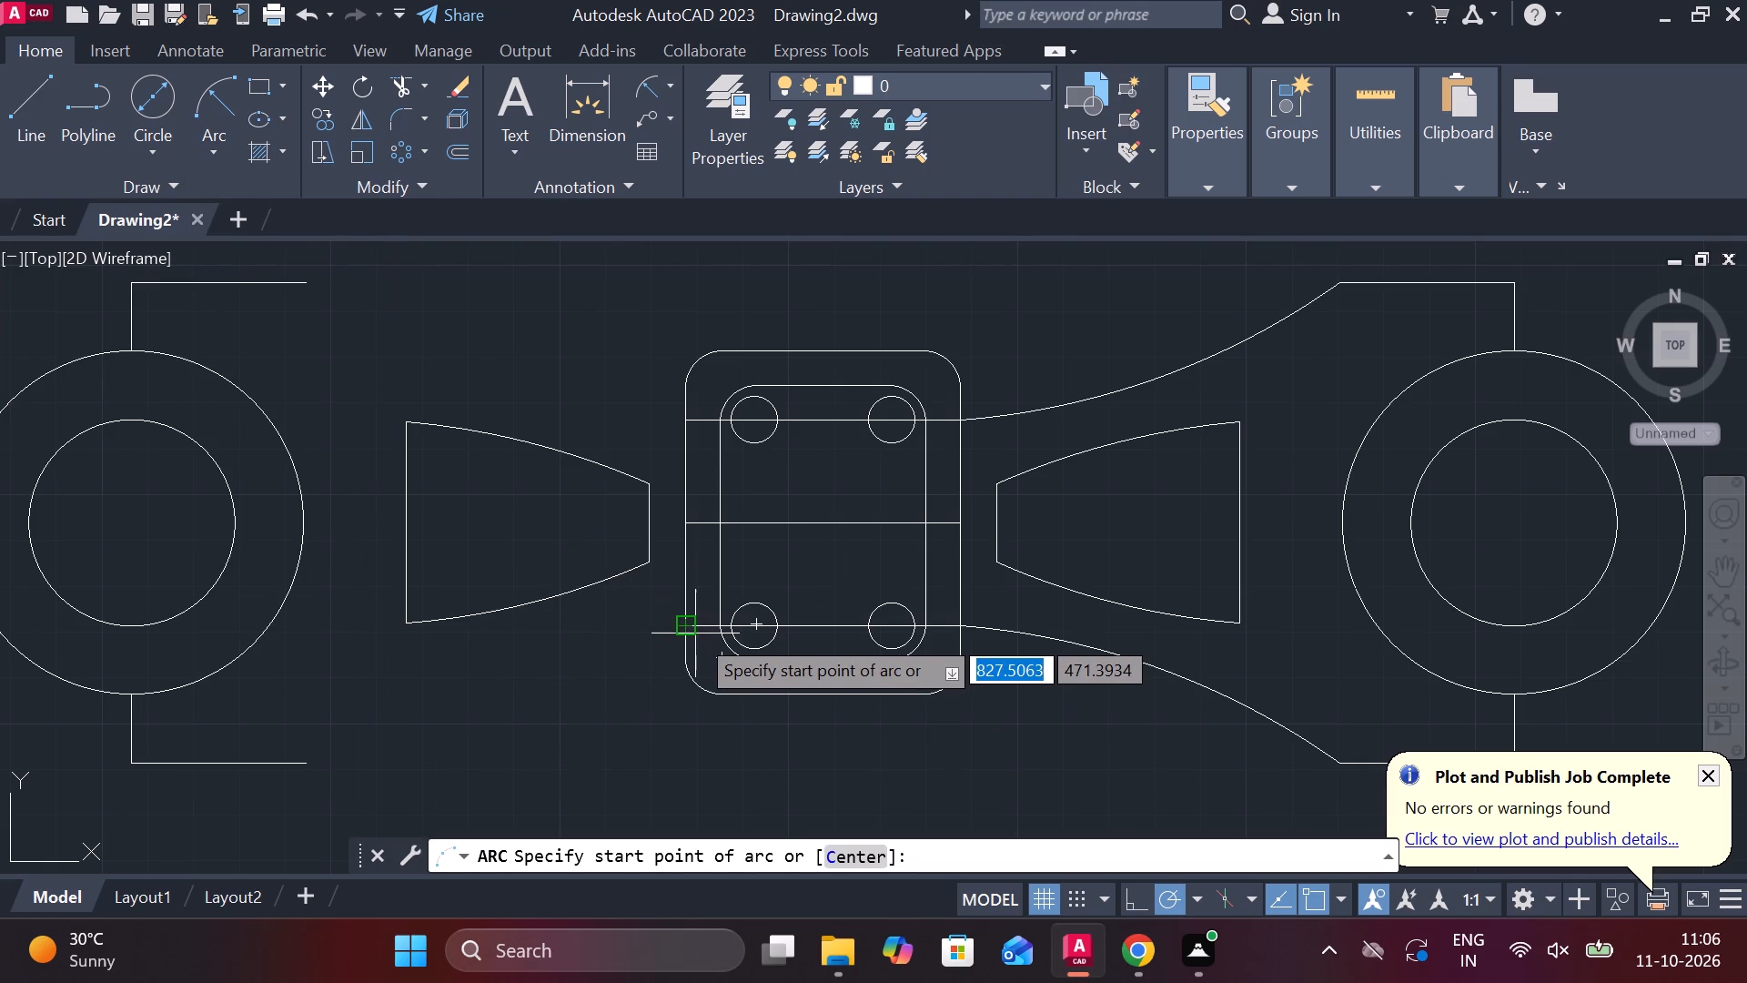
click(692, 632)
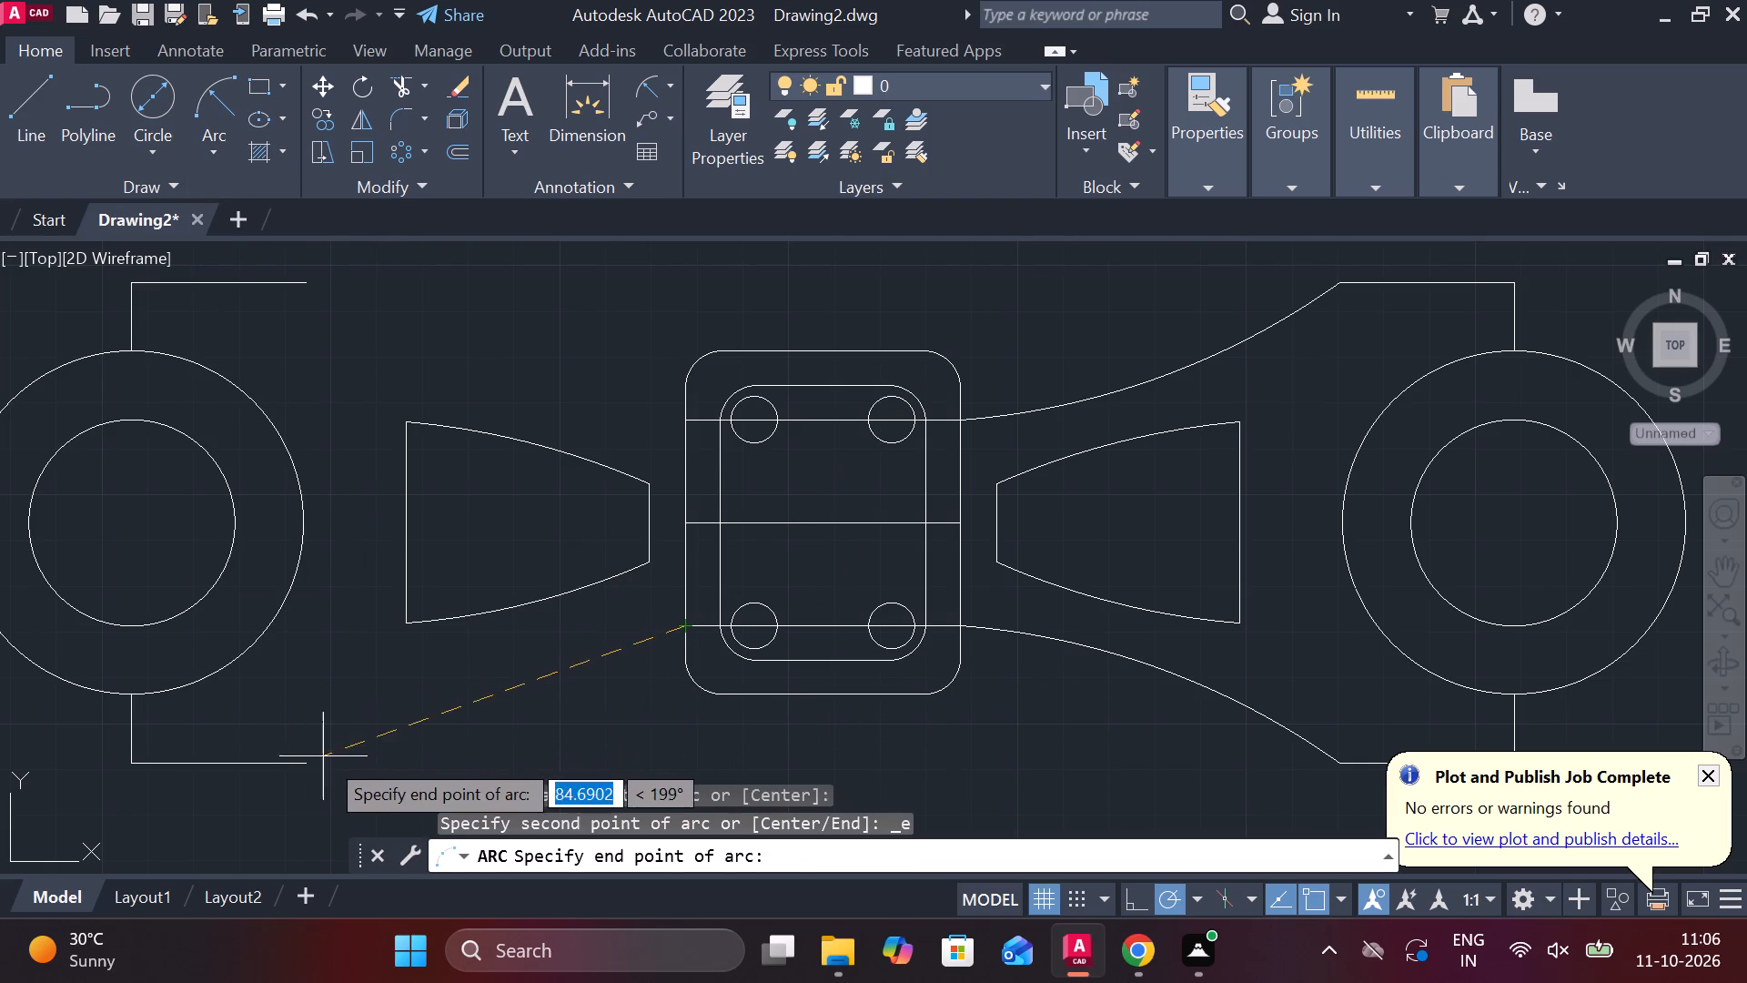
click(298, 766)
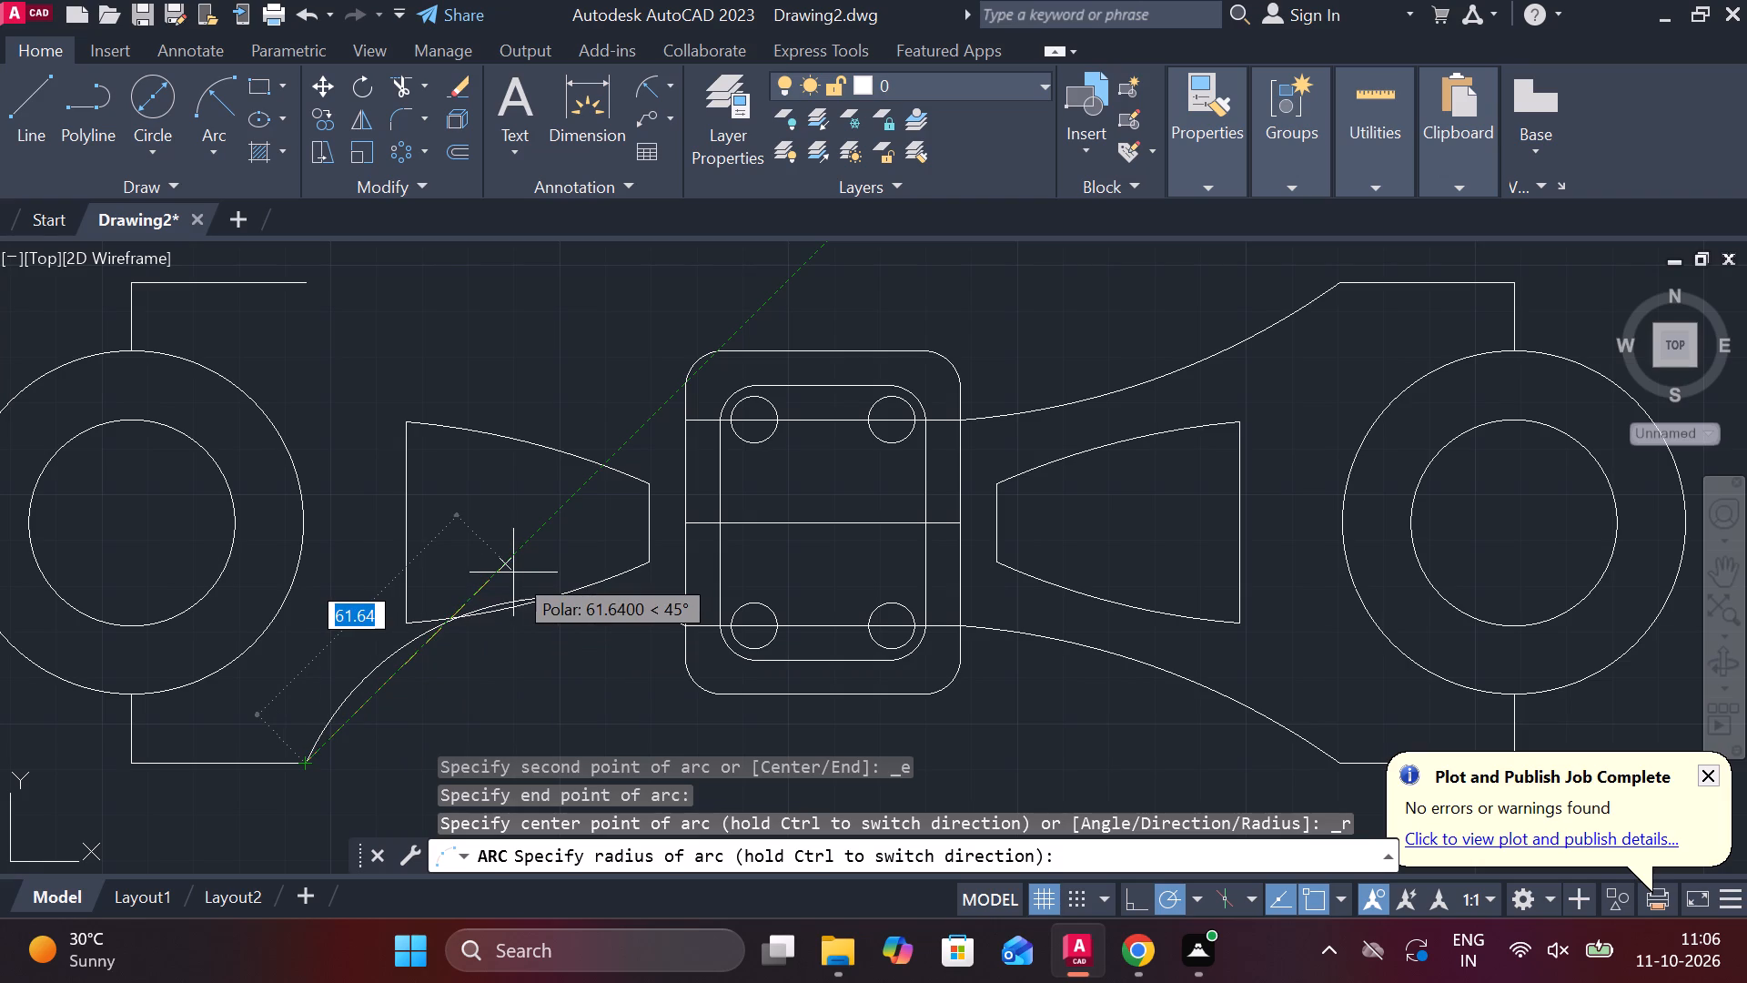
text(165)
key(Return)
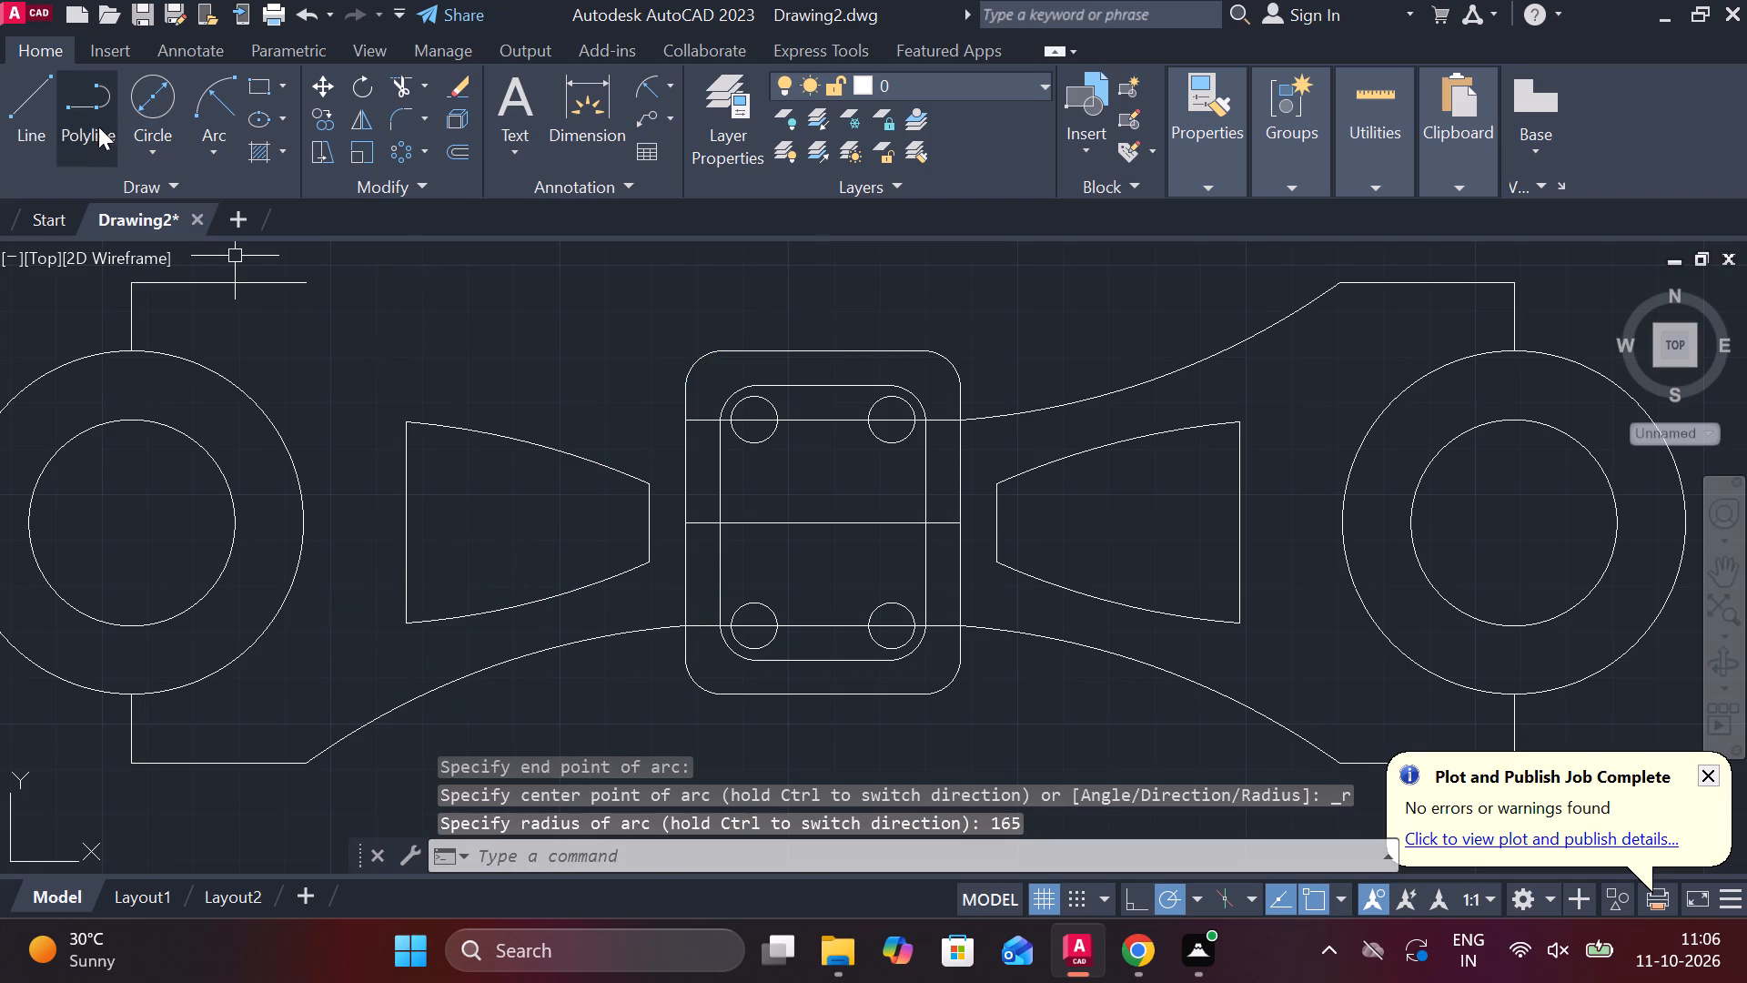
Draw a radius 165 Start, End, Radius arc from the left stepped outline's upper inner end to the plate's left edge at the upper hole line.
click(169, 138)
click(211, 154)
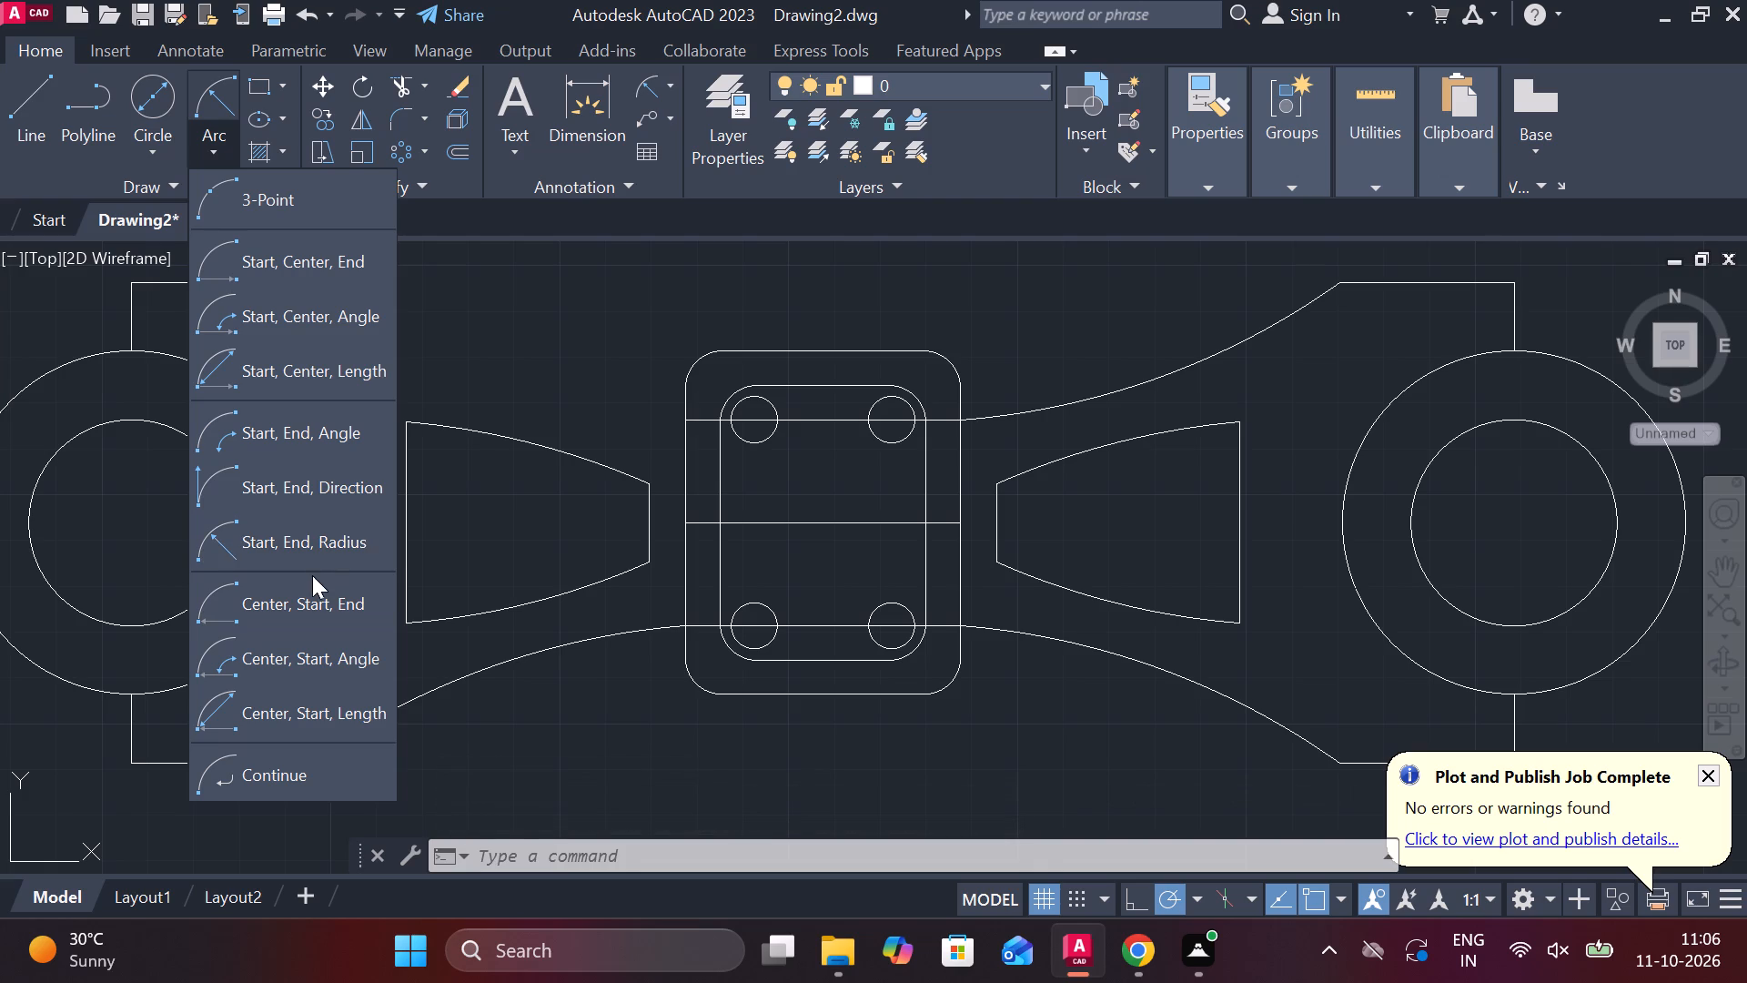
click(311, 548)
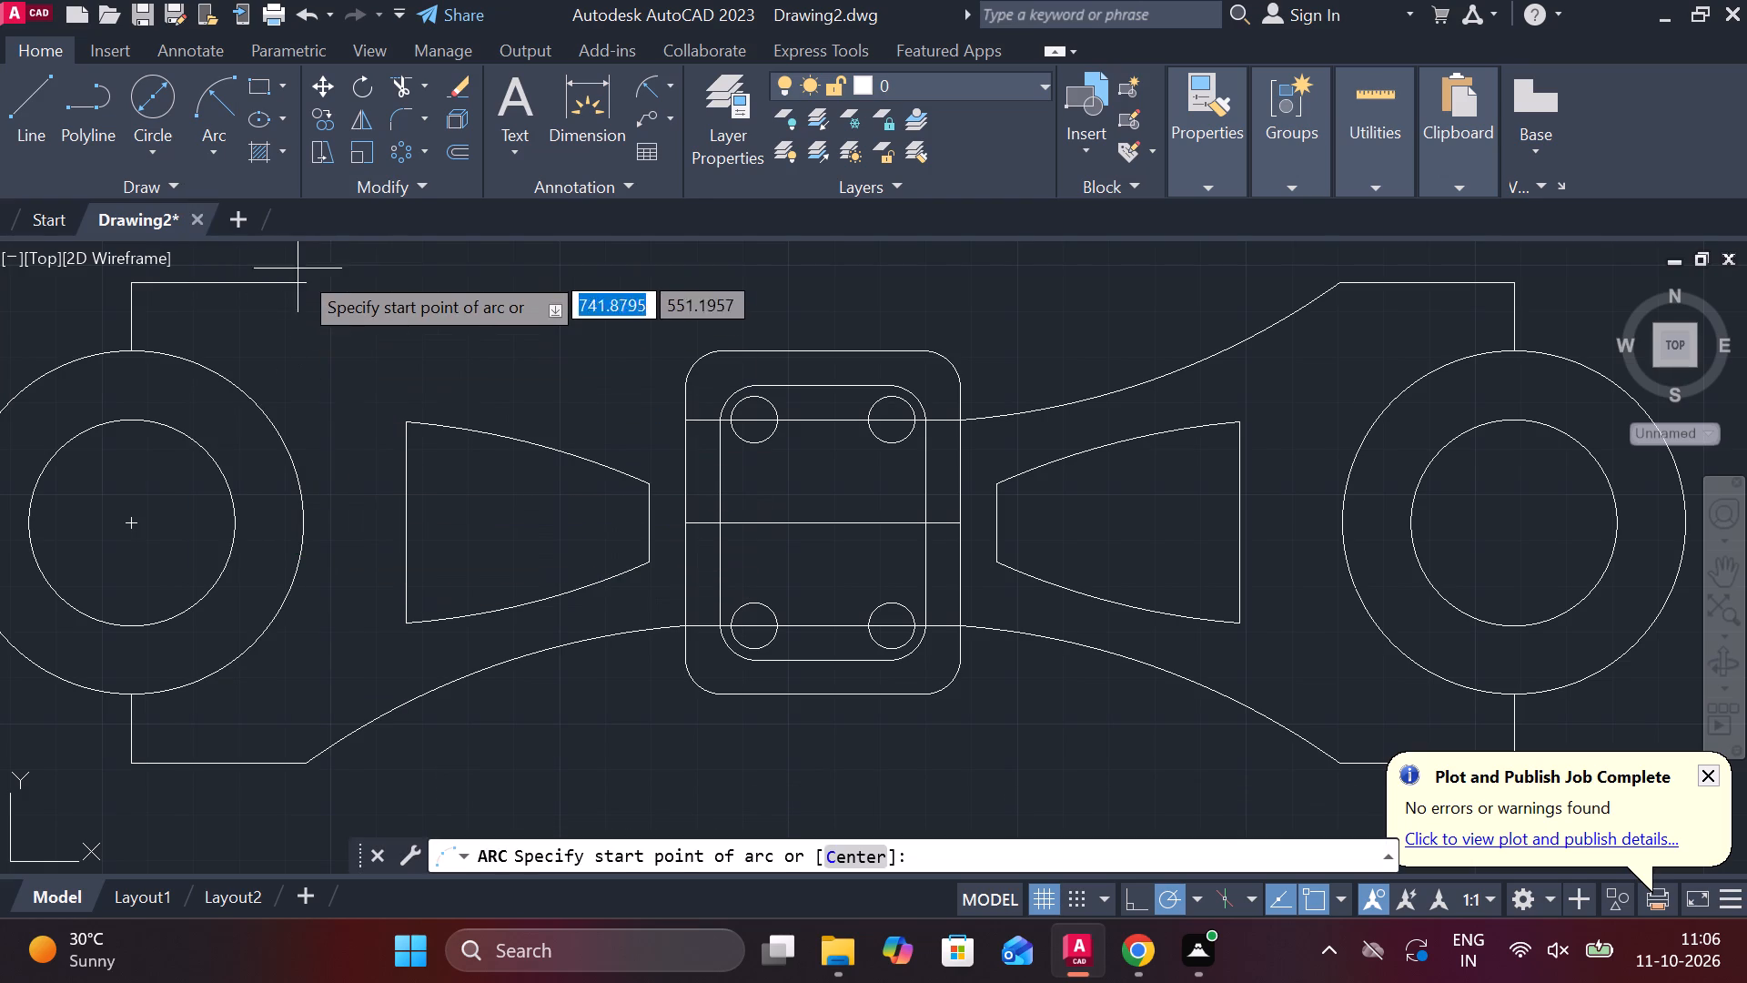
click(306, 276)
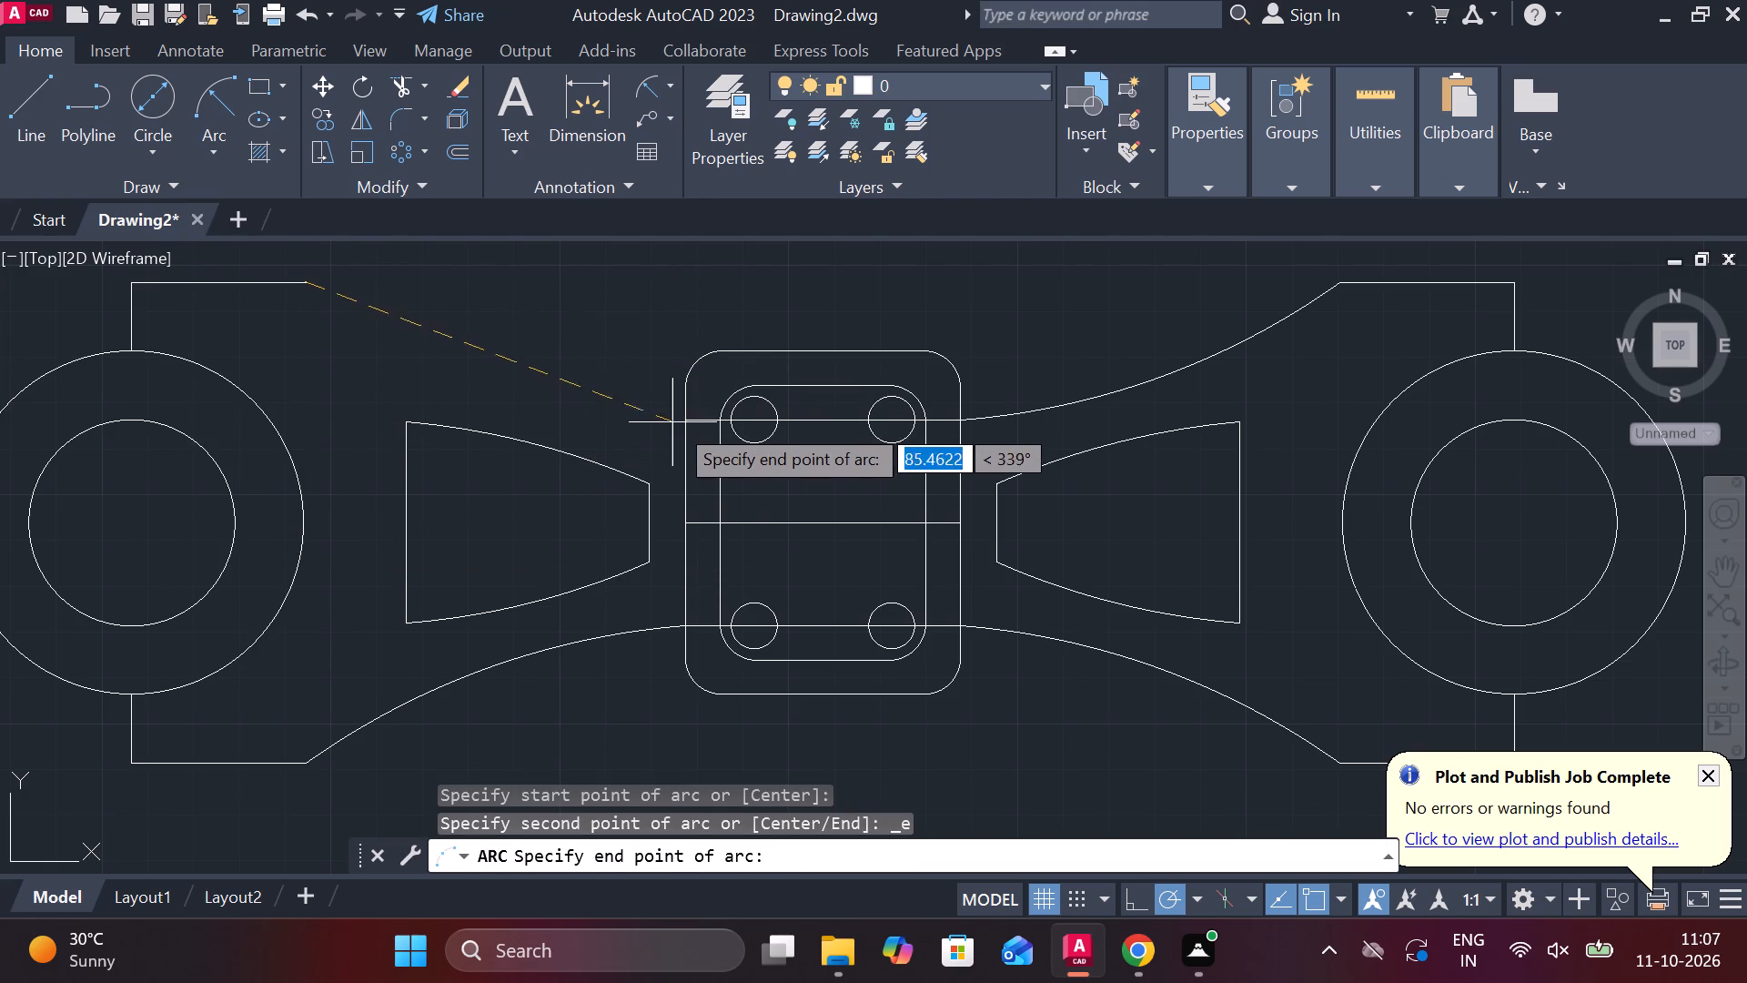
click(684, 418)
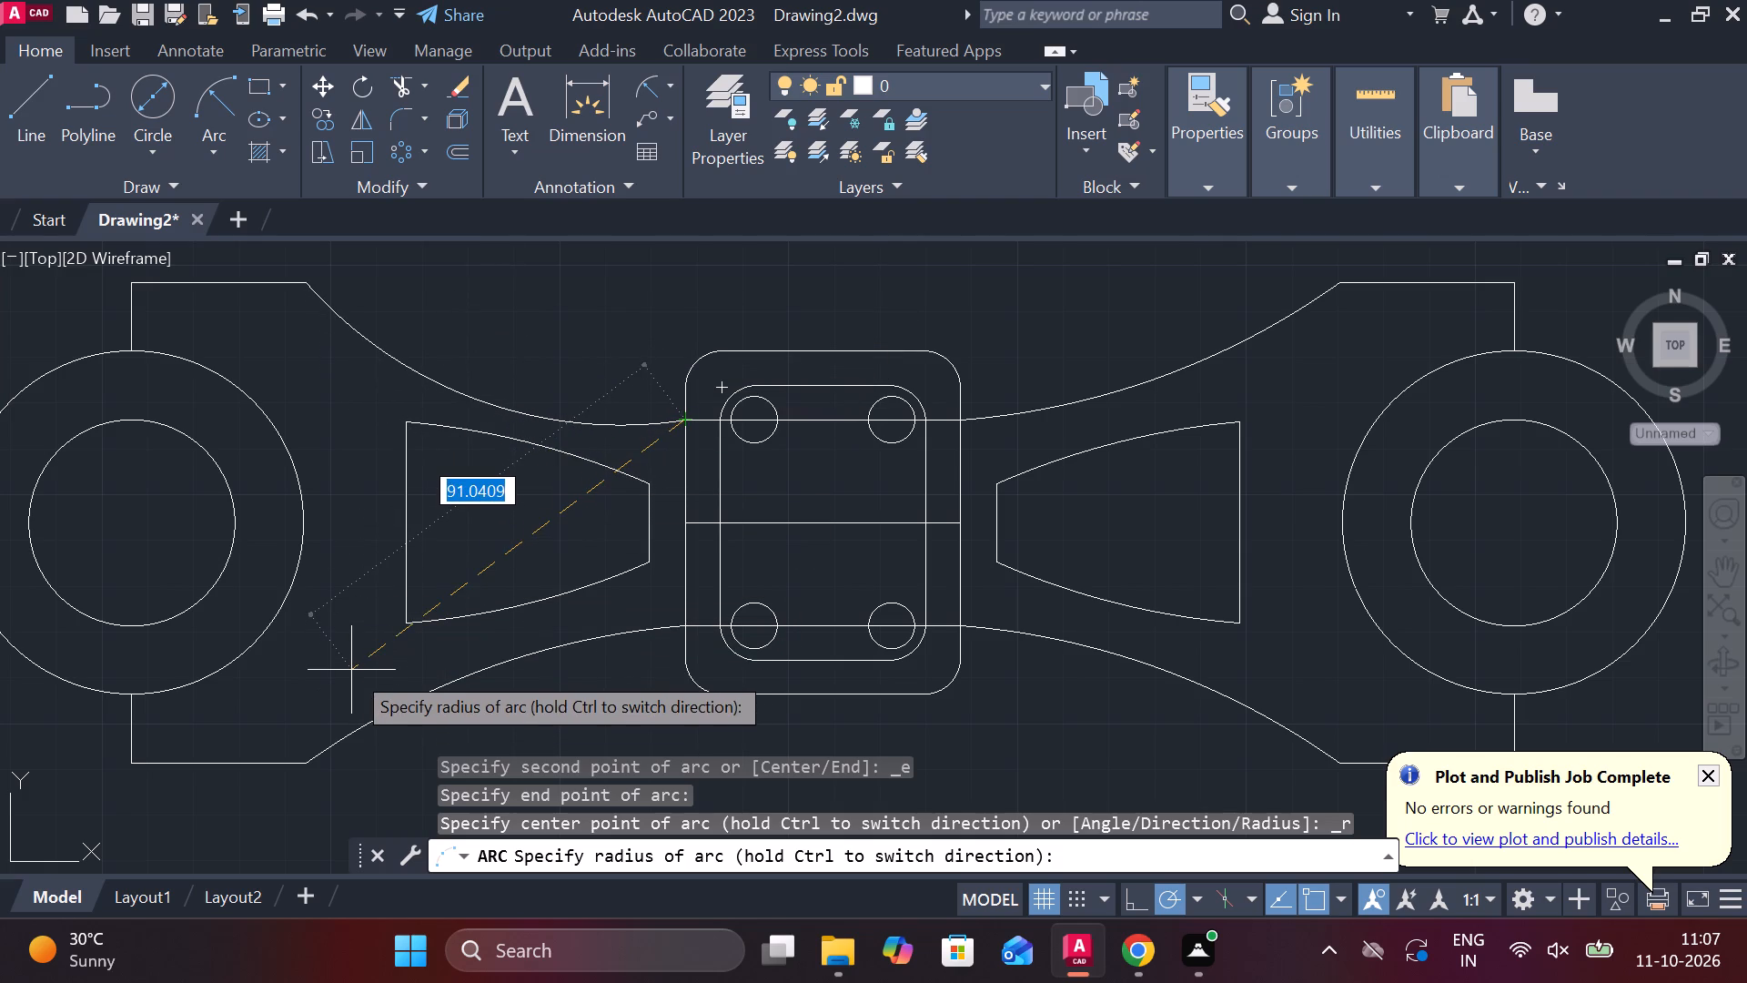
key(1)
text(65)
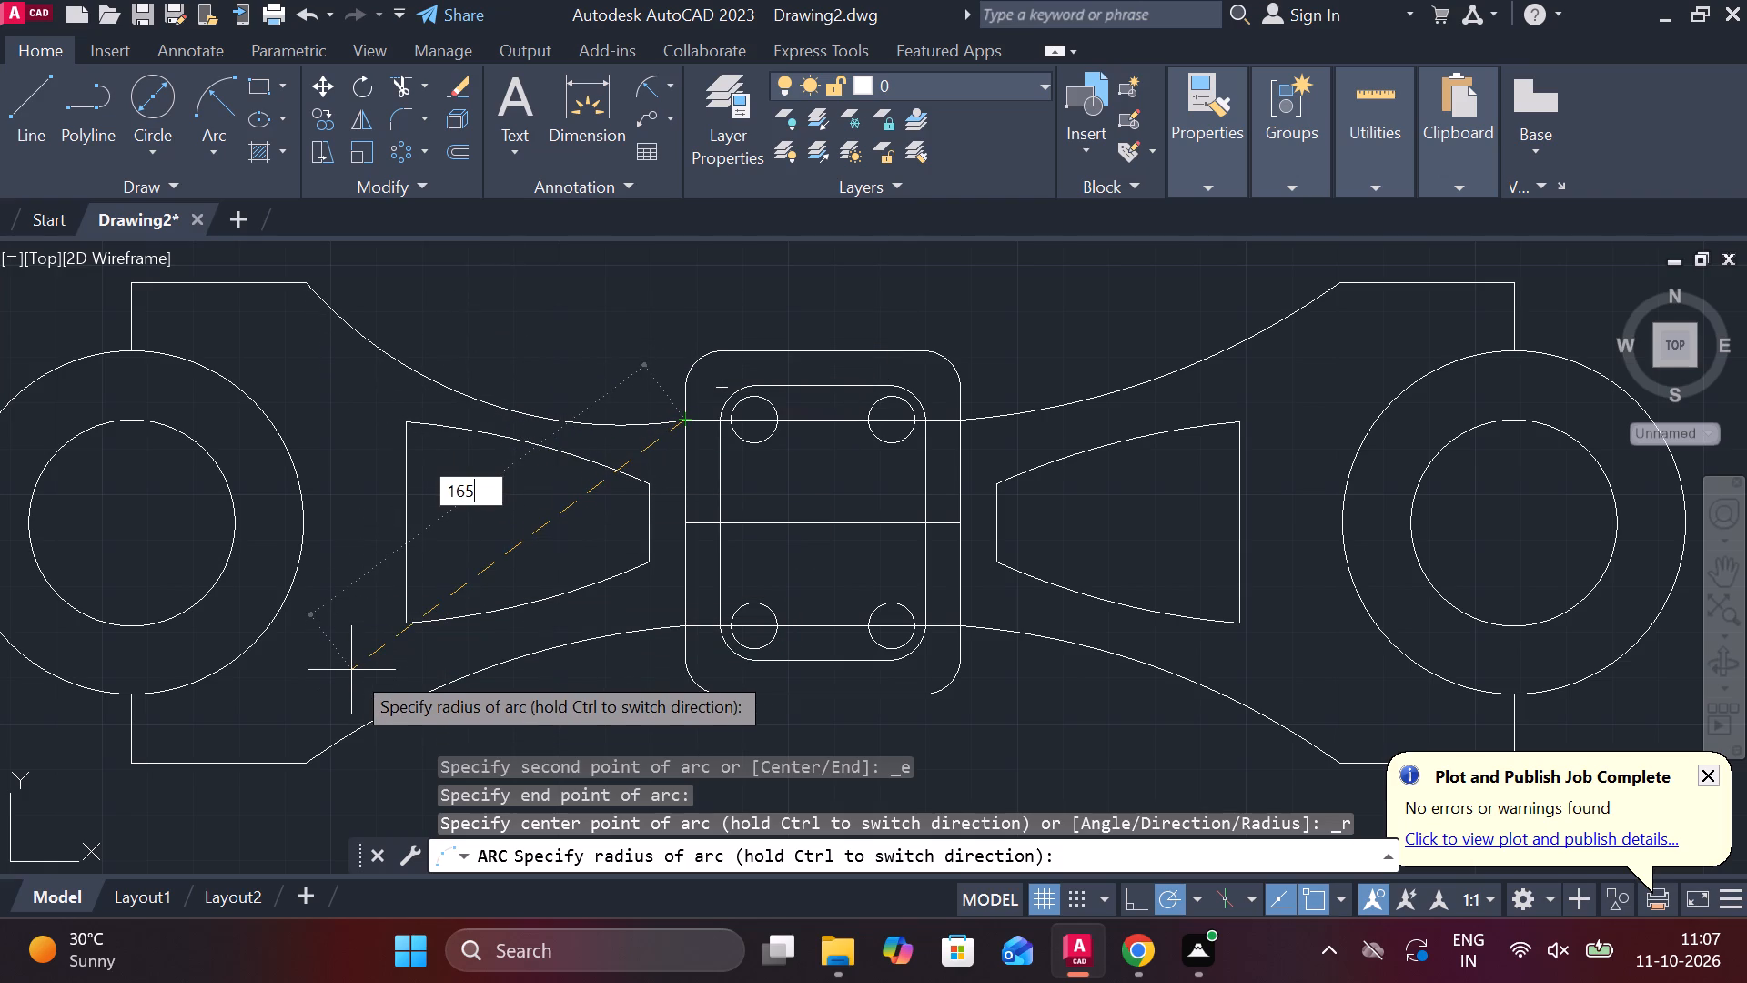
key(Return)
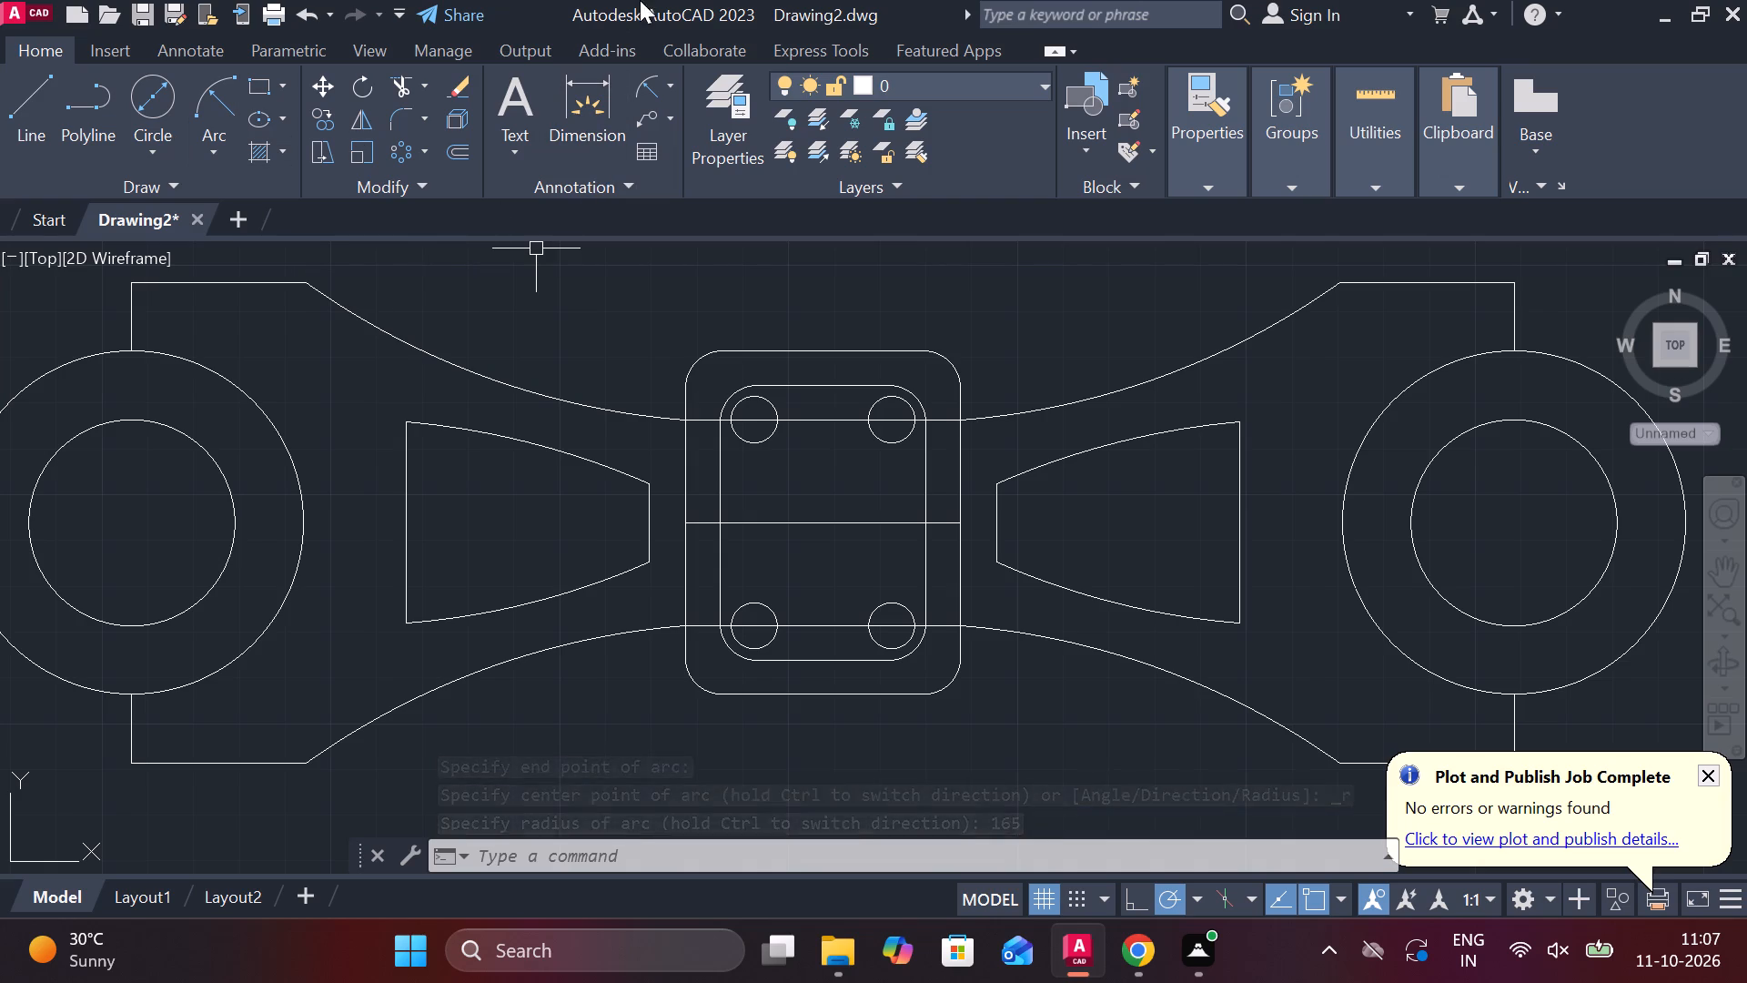
Trim the outer frame's left edge between the arcs, plus the hole and middle line pieces between the two frames on that side.
click(389, 81)
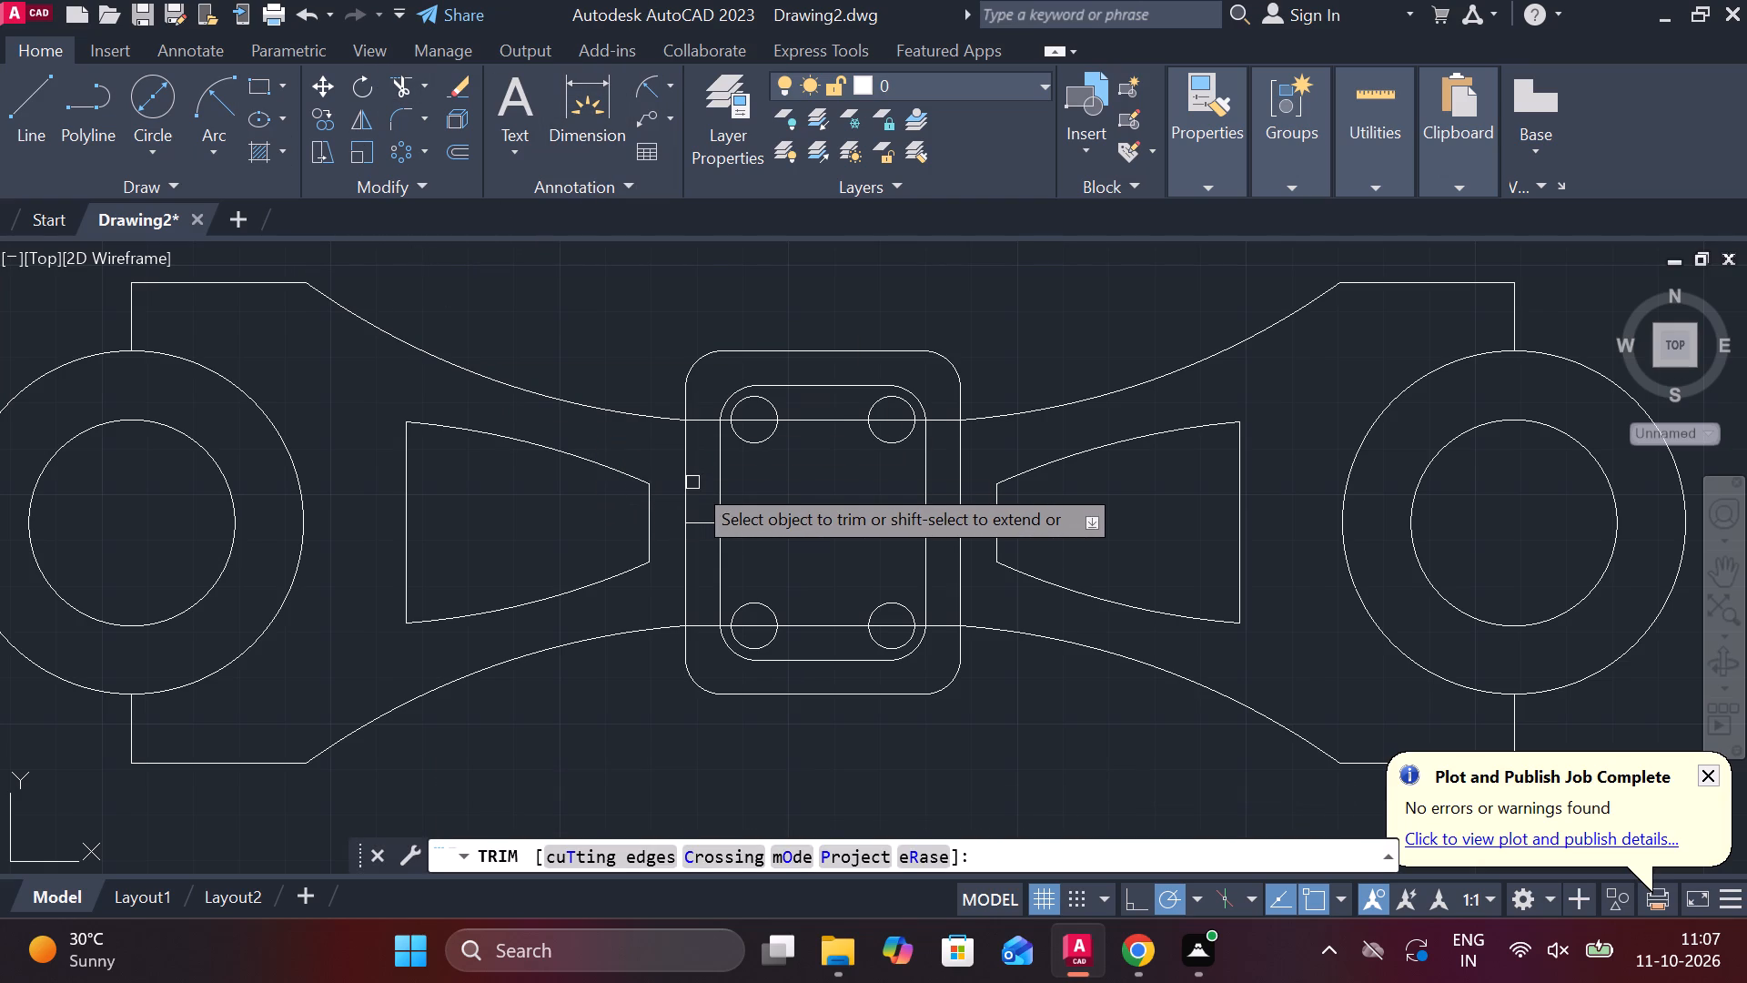
click(681, 482)
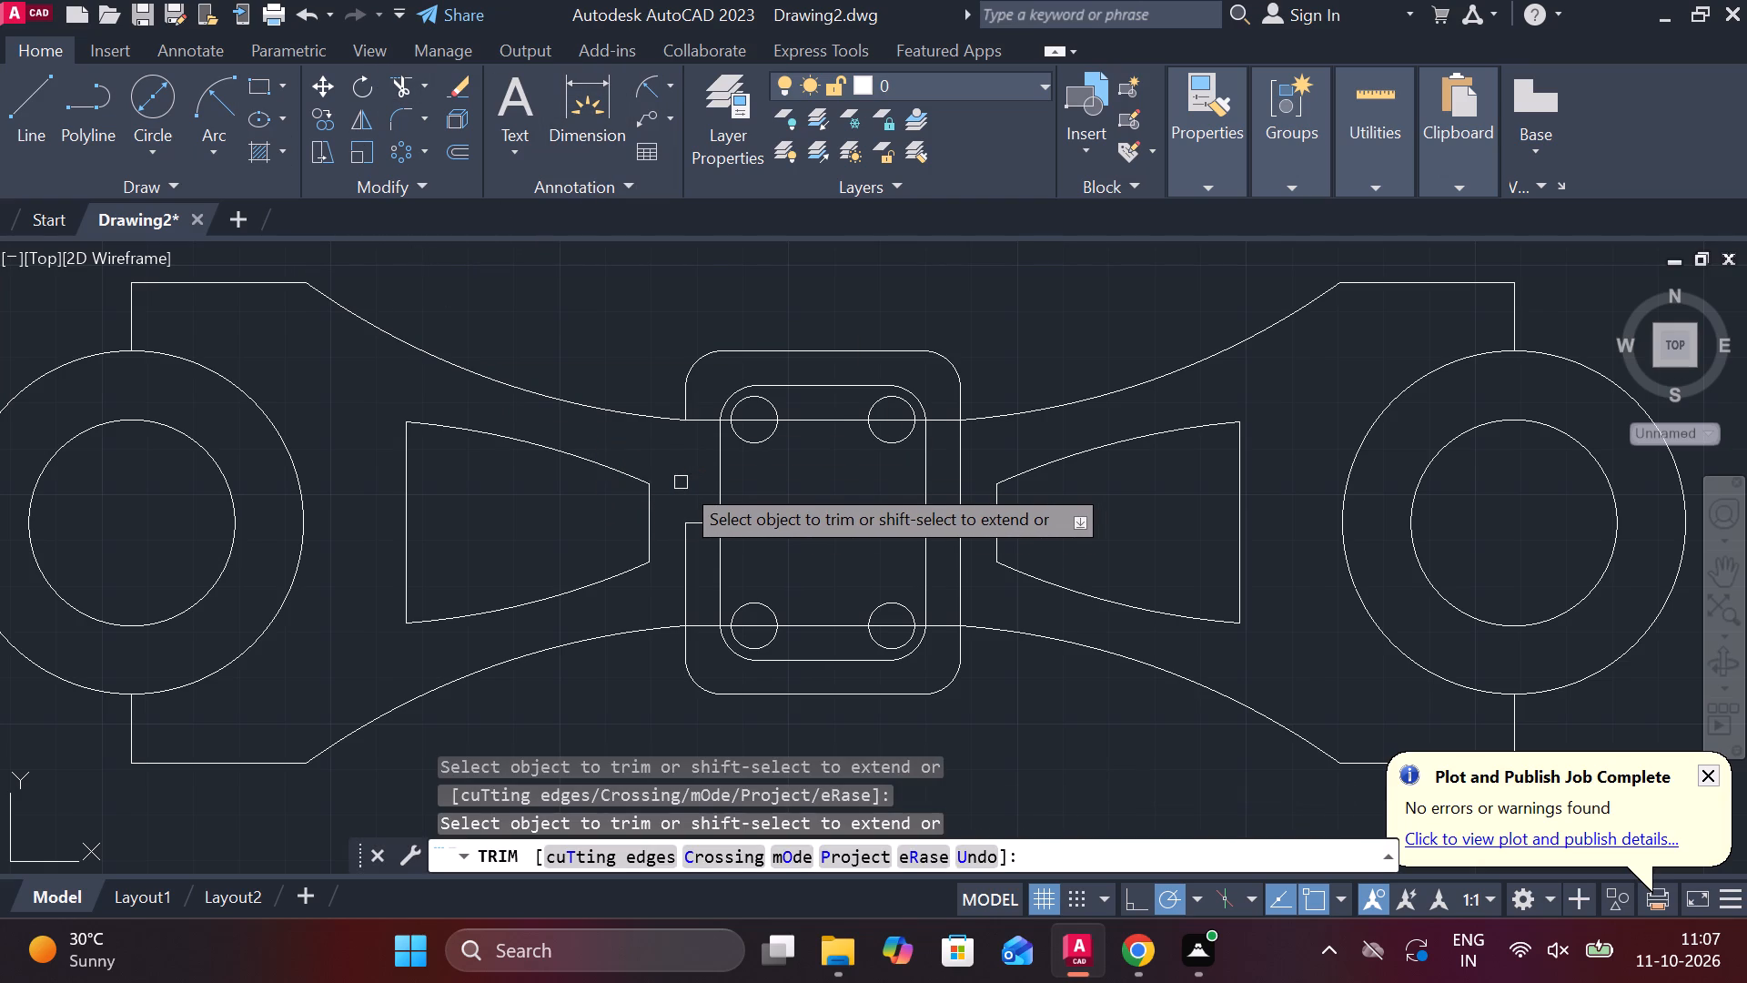
click(705, 526)
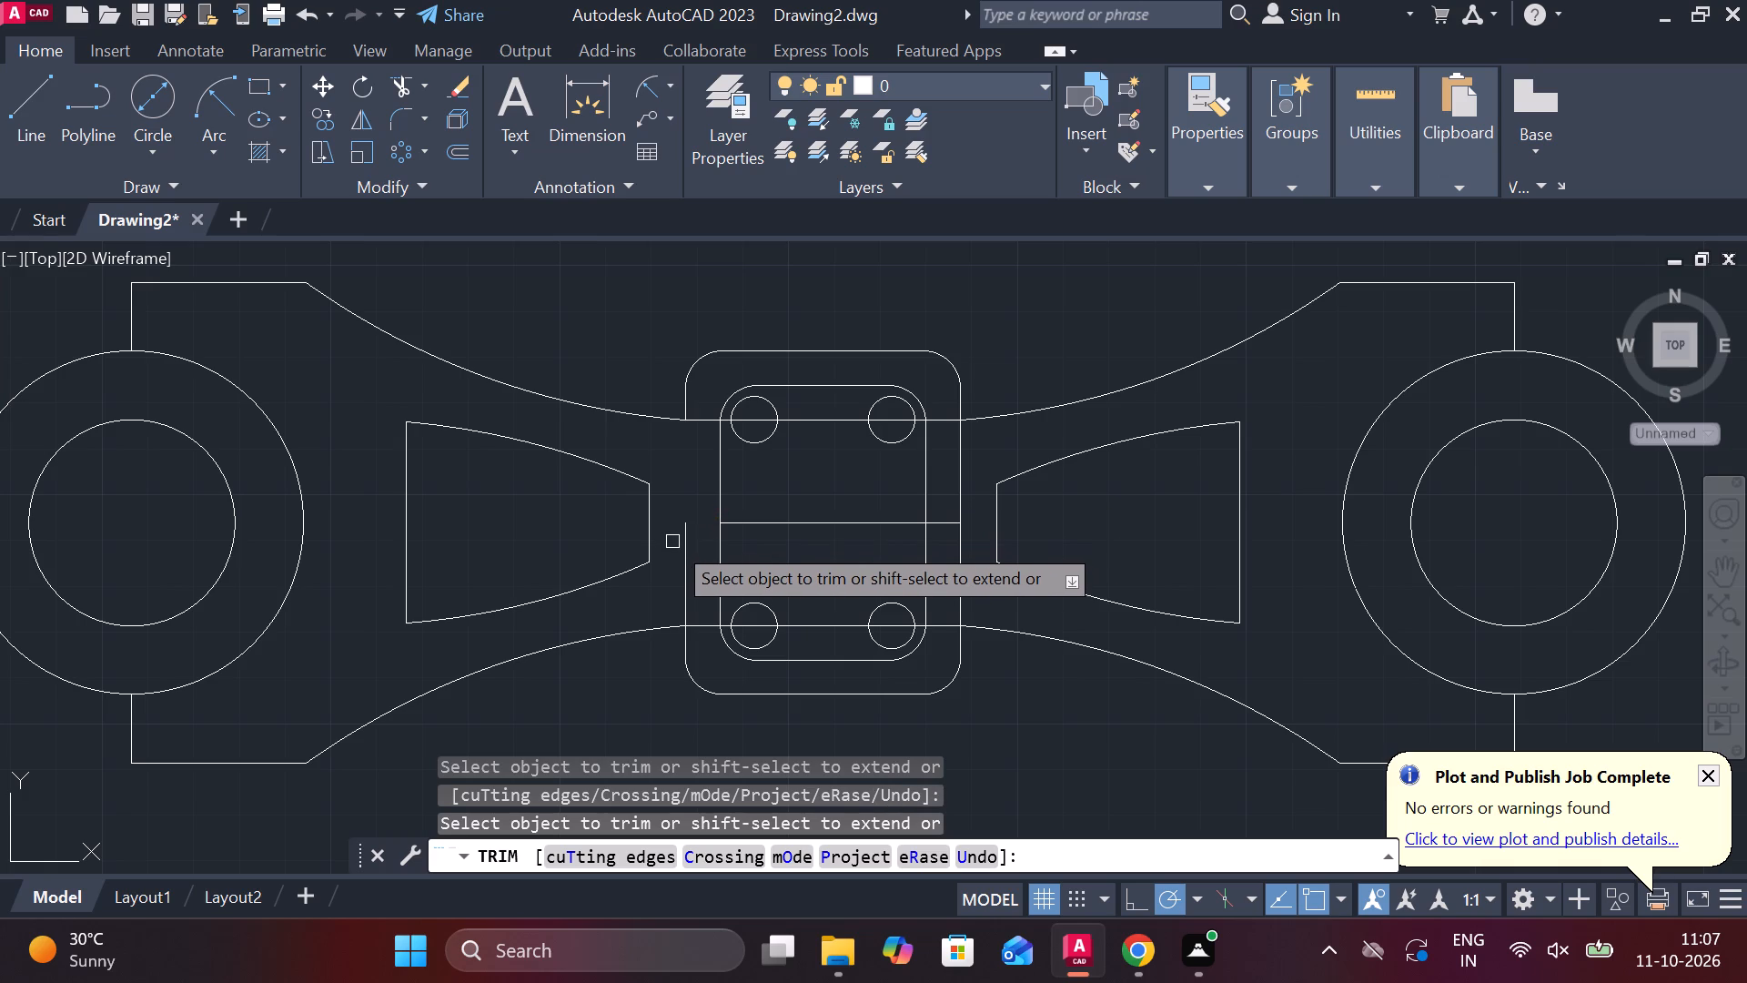
click(685, 552)
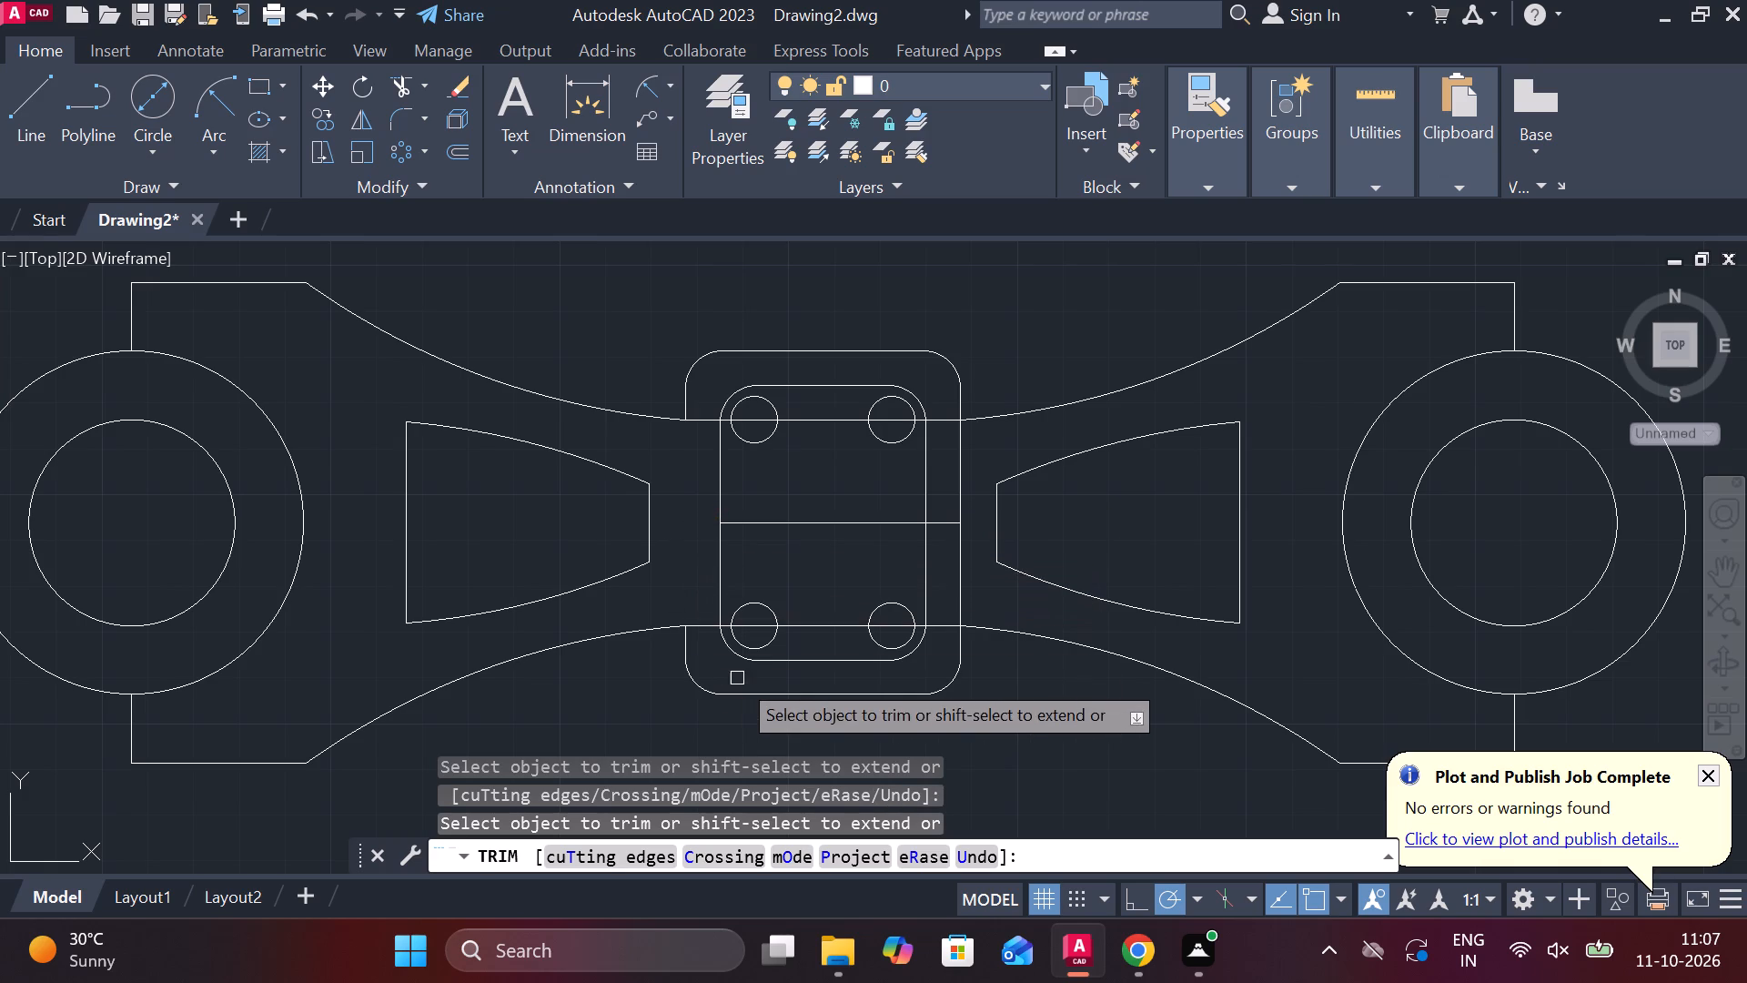
click(697, 625)
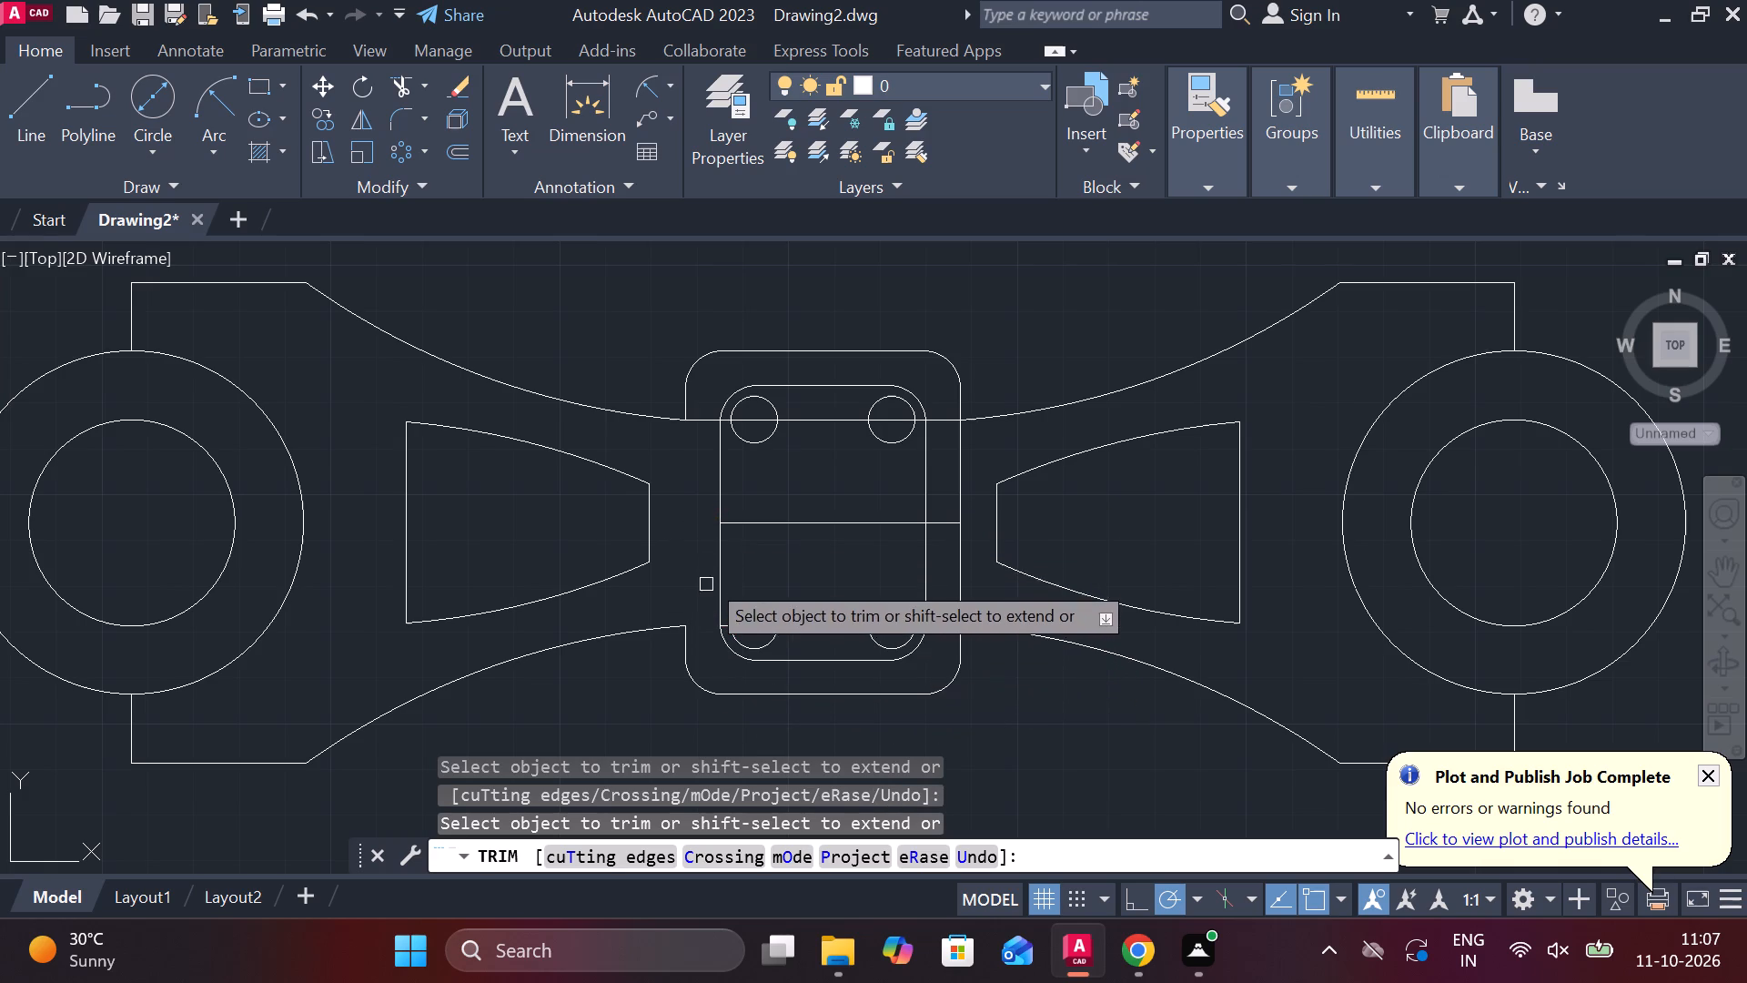
click(705, 419)
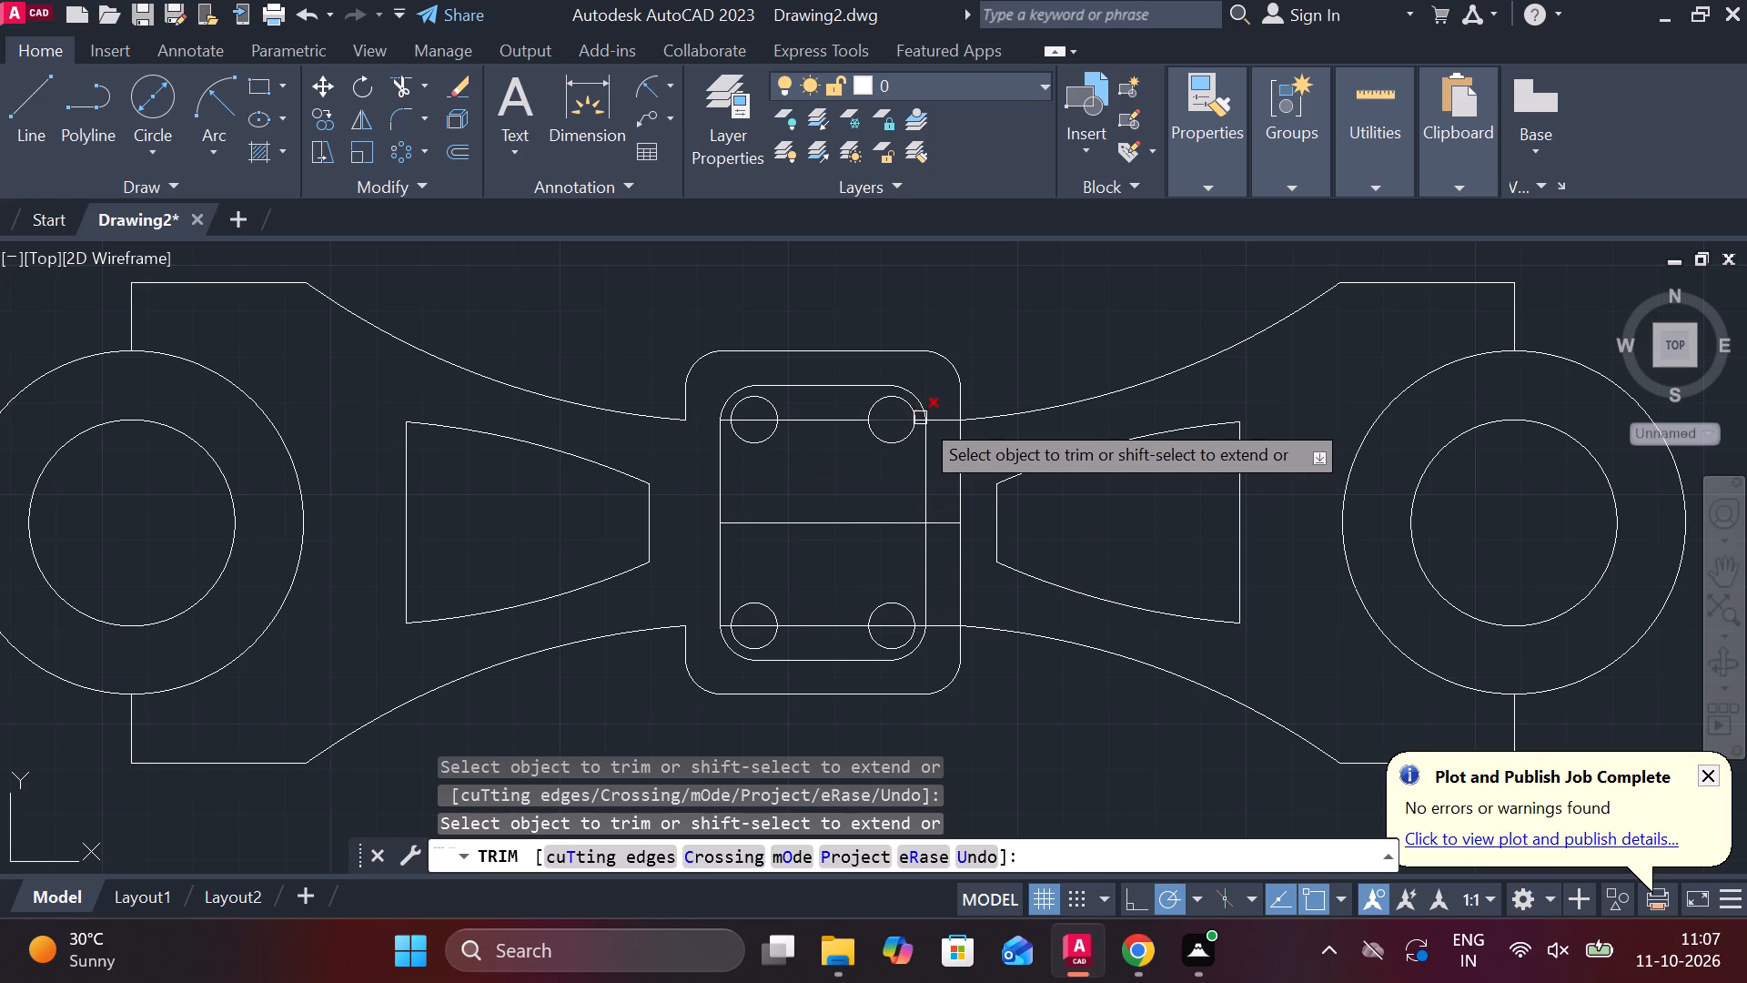
Trim the outer frame's right edge between the arcs, plus the hole and middle line pieces between the two frames on that side.
click(941, 414)
click(956, 460)
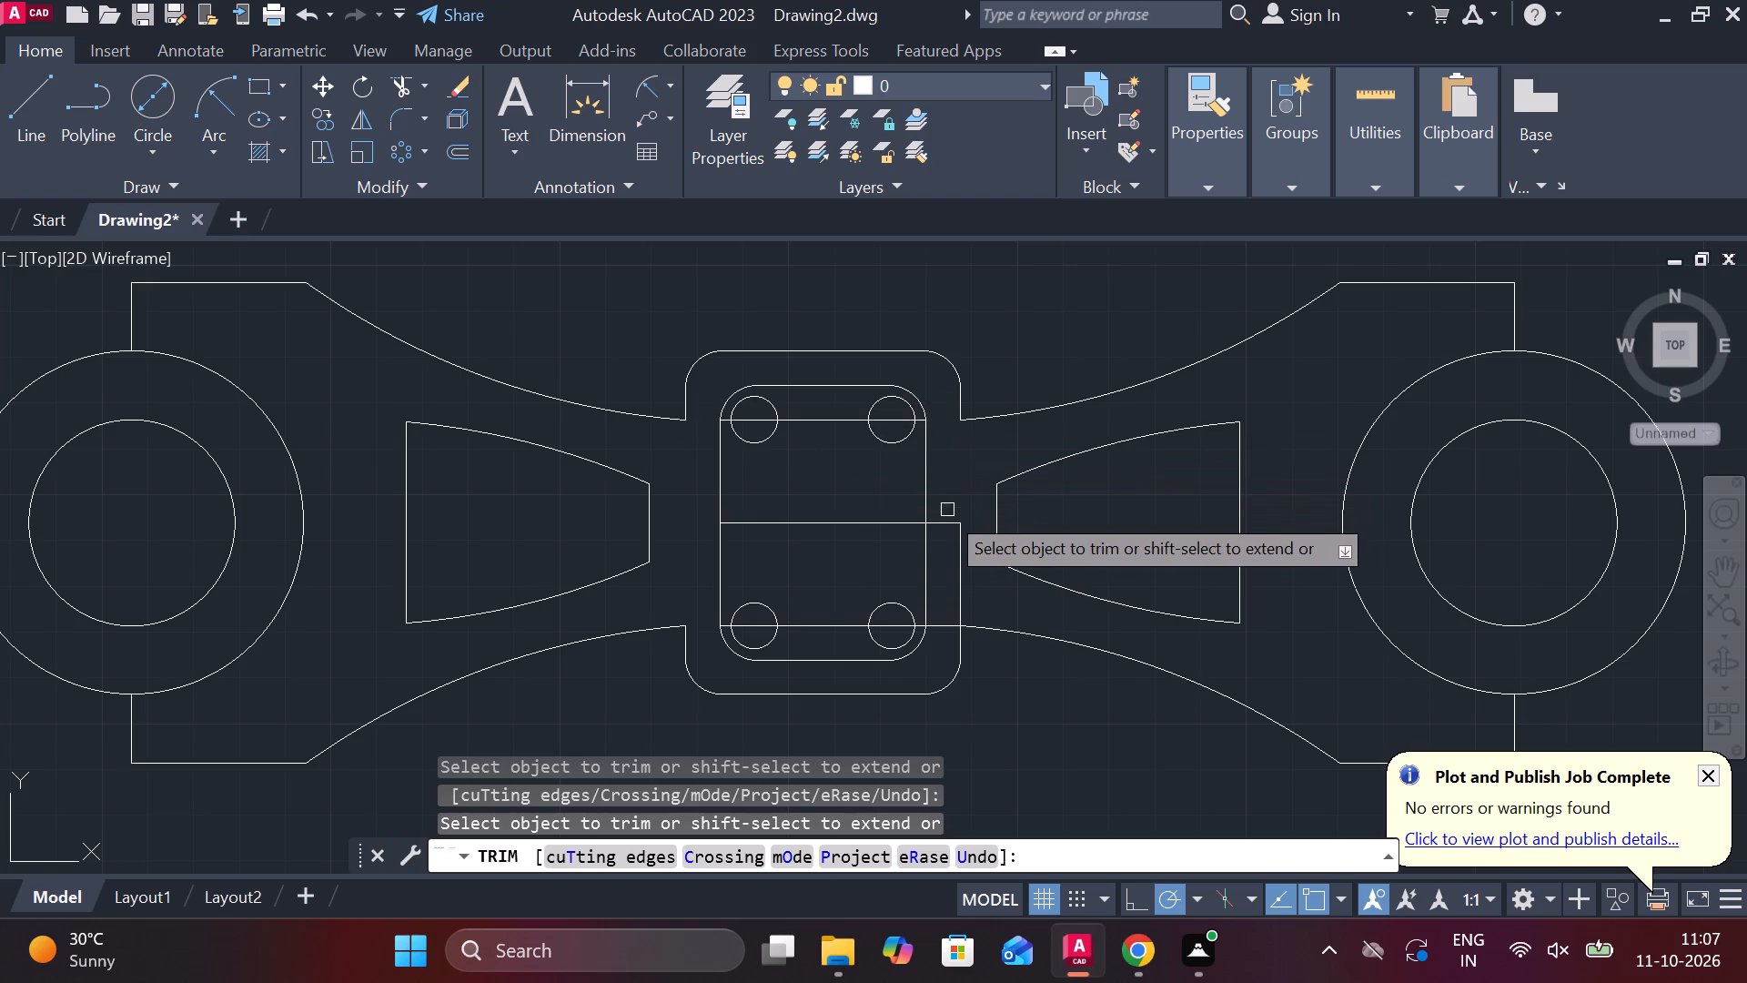
click(941, 517)
click(954, 548)
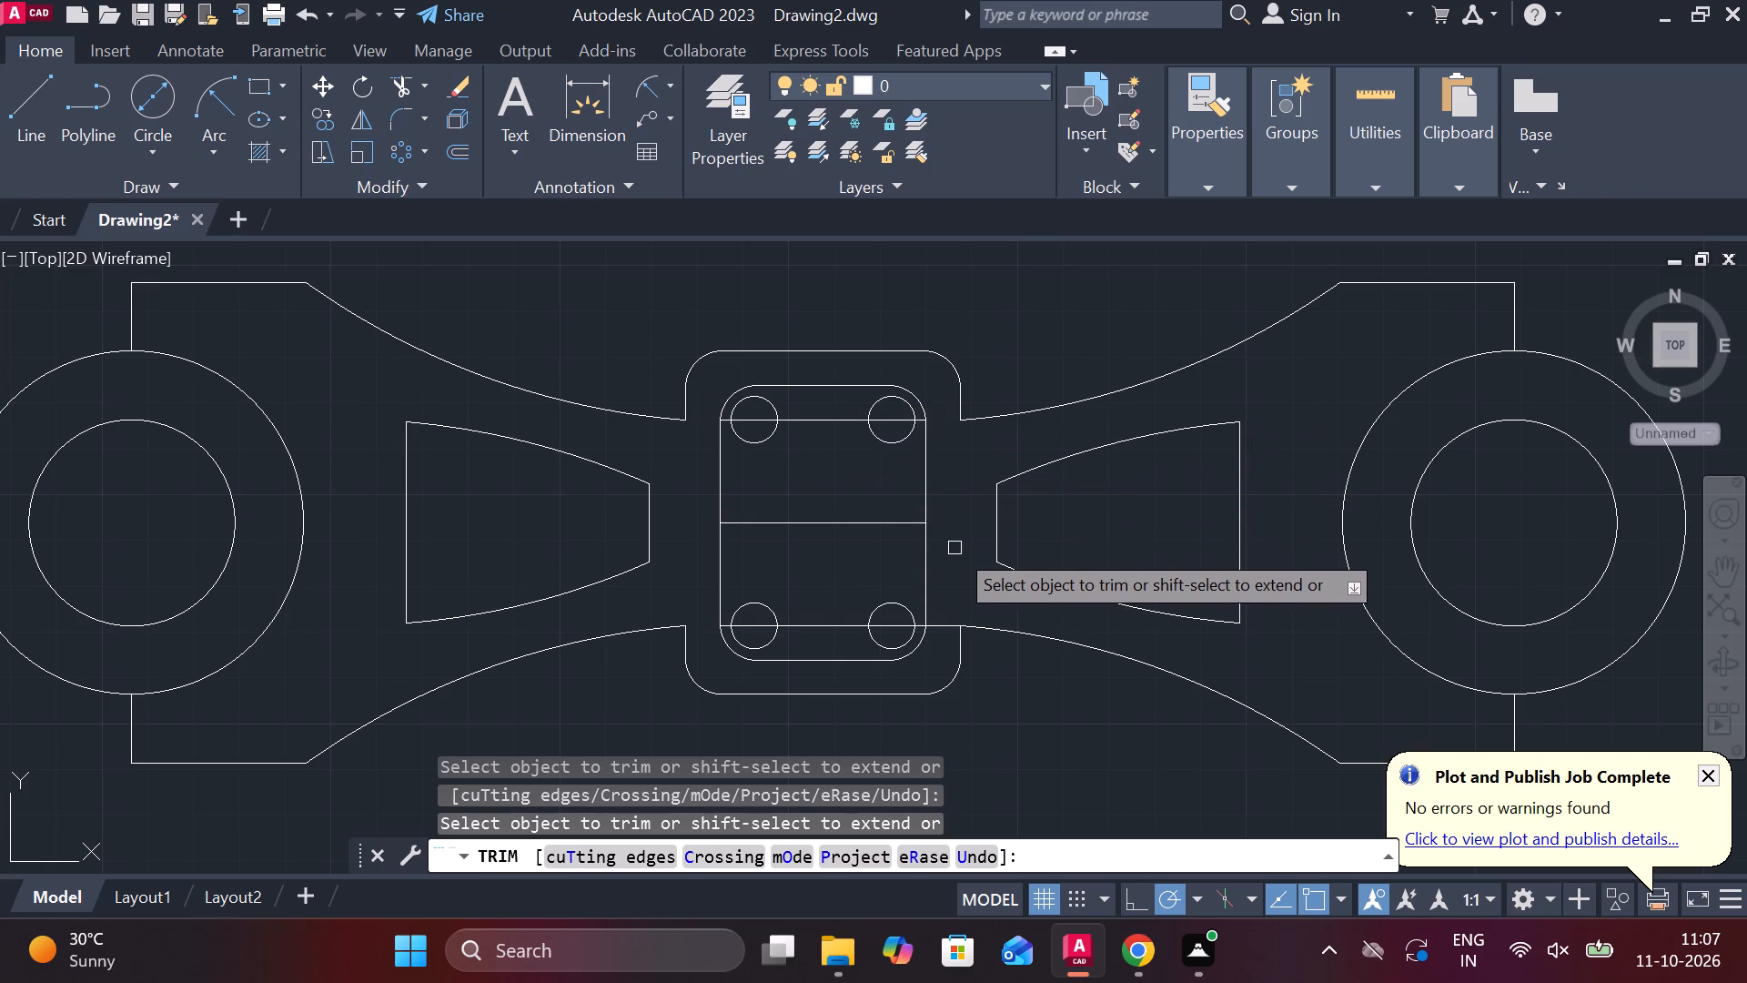
click(942, 622)
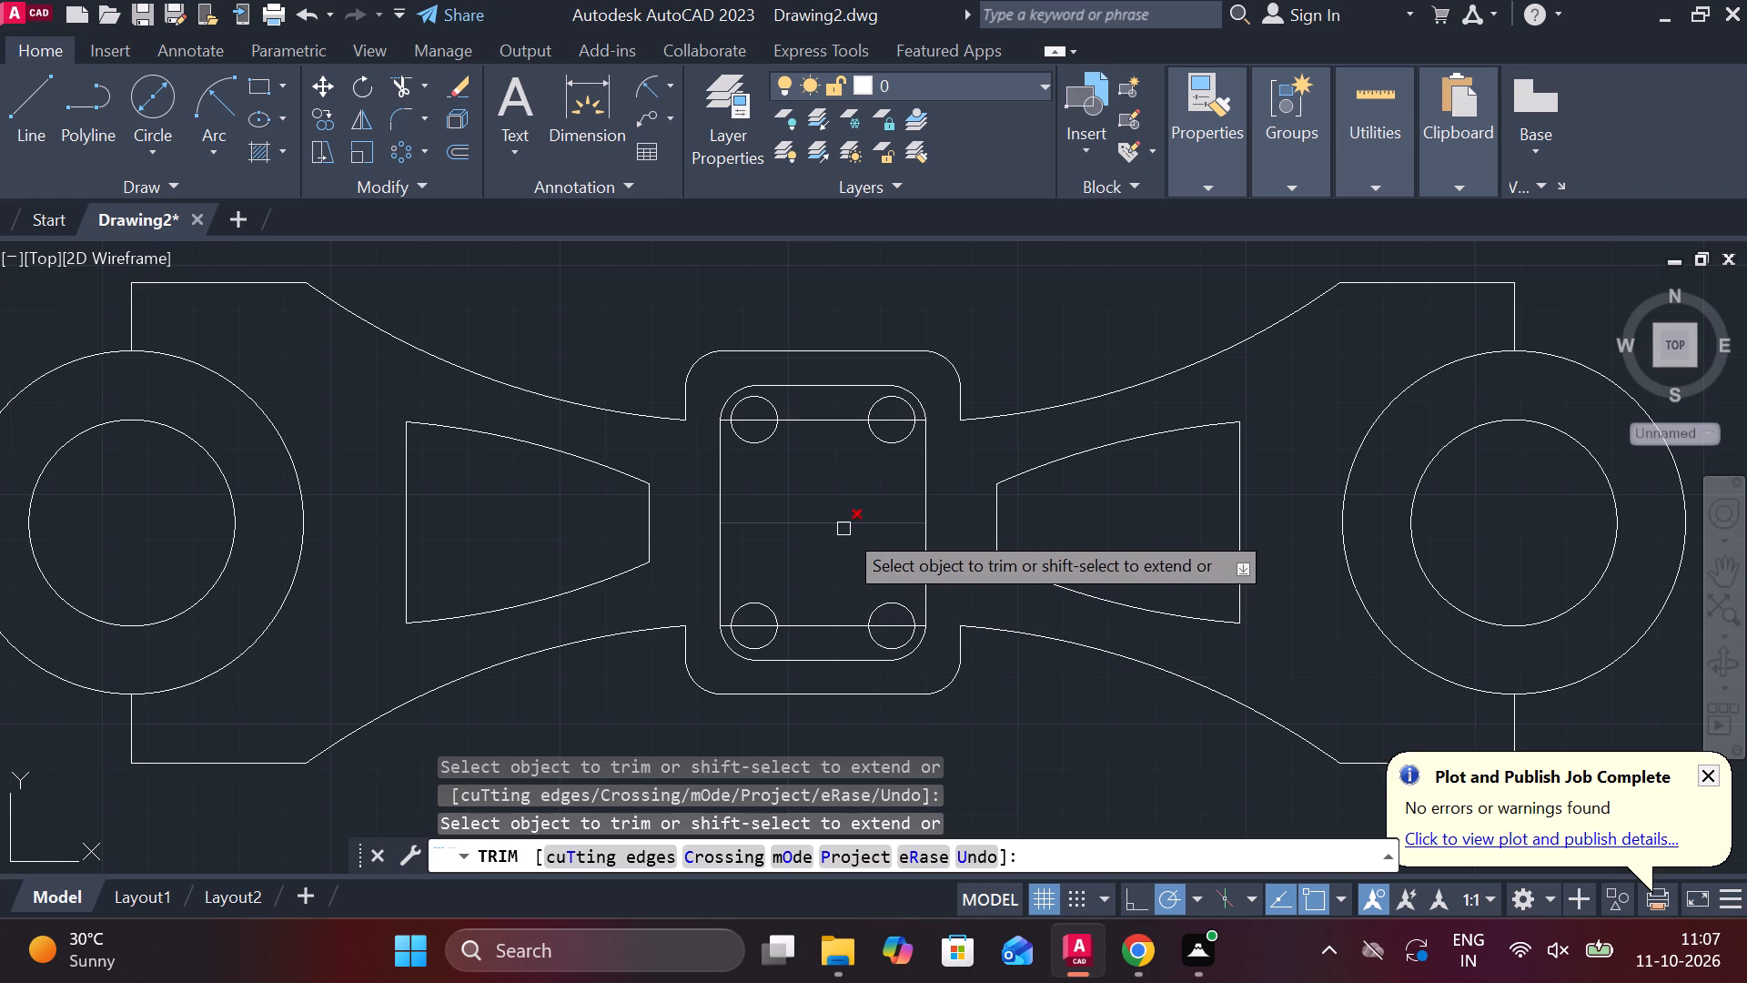
Remove the remaining middle line and the upper and lower hole lines inside the inner frame.
click(843, 523)
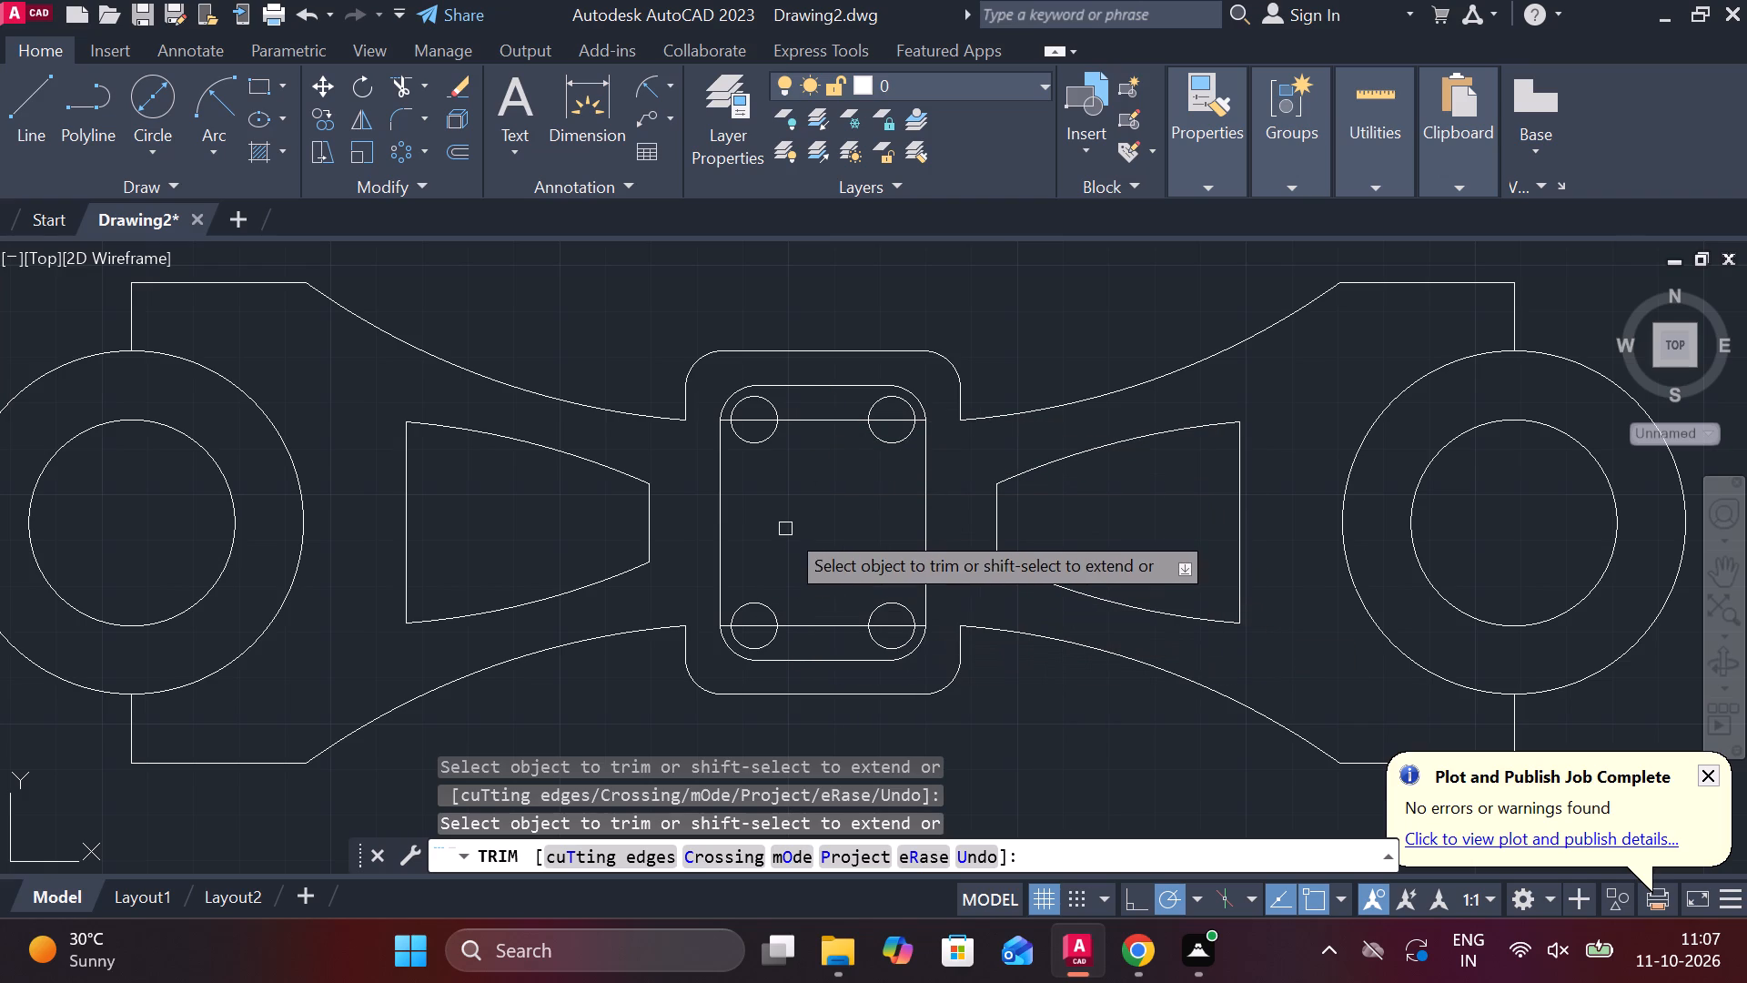
key(Escape)
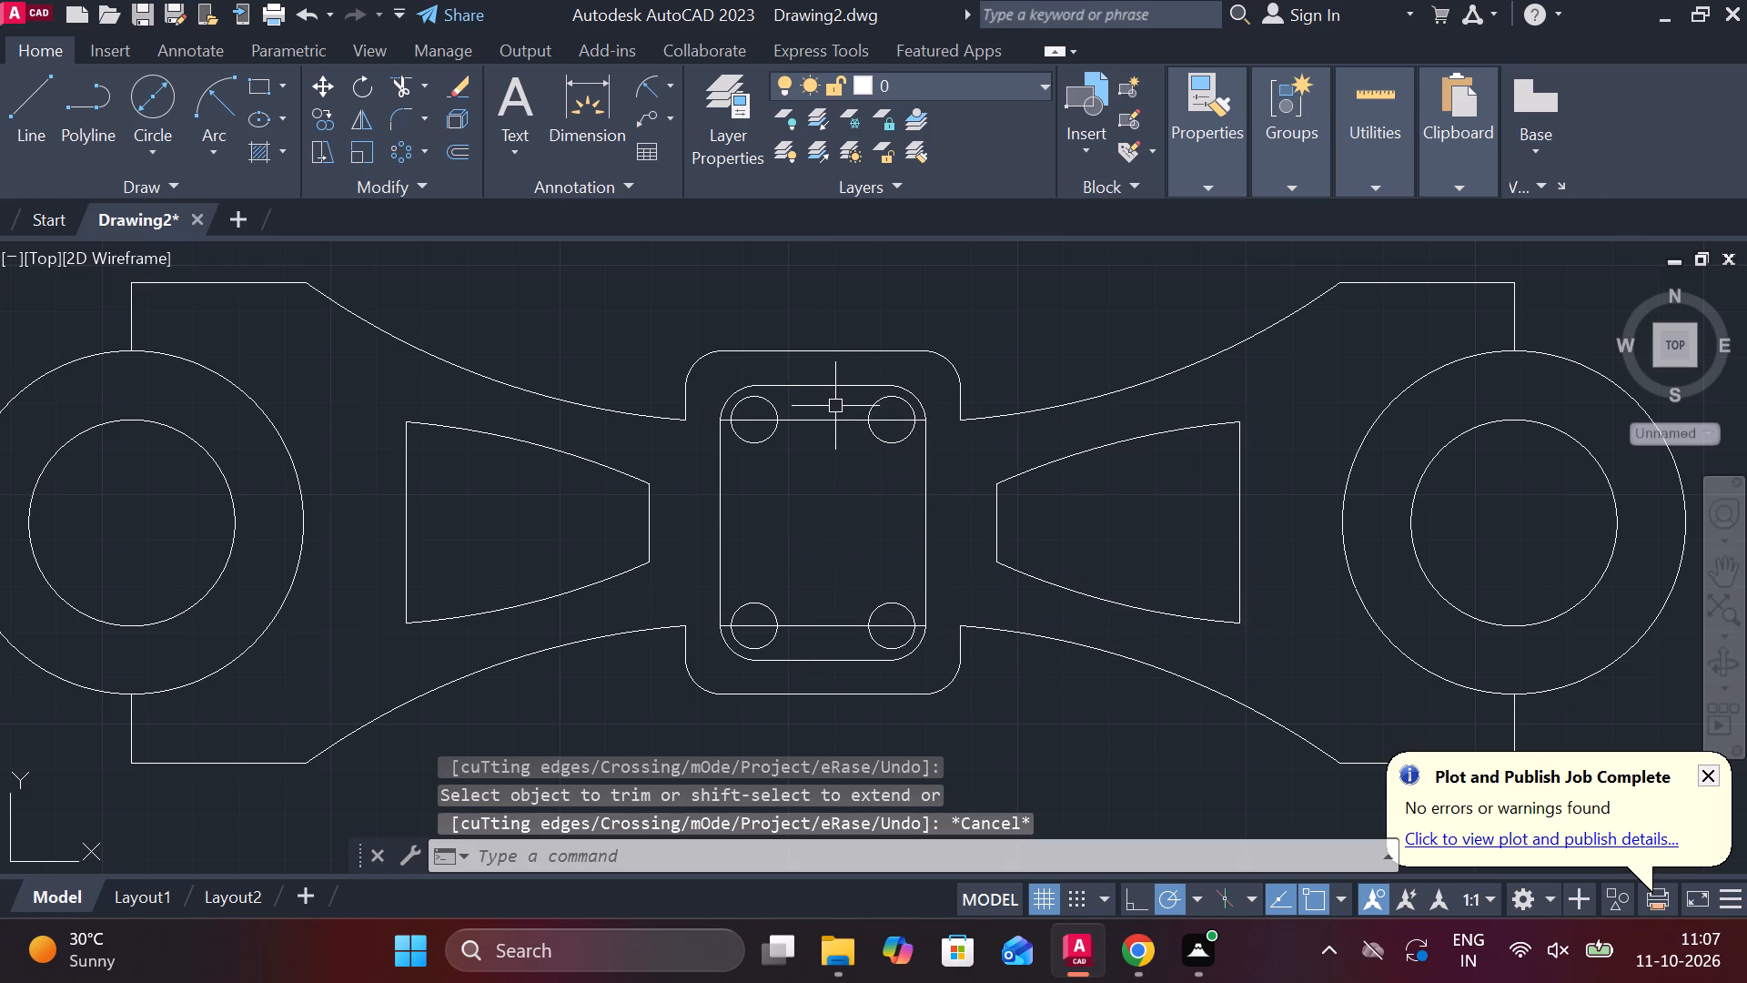
click(833, 421)
key(Delete)
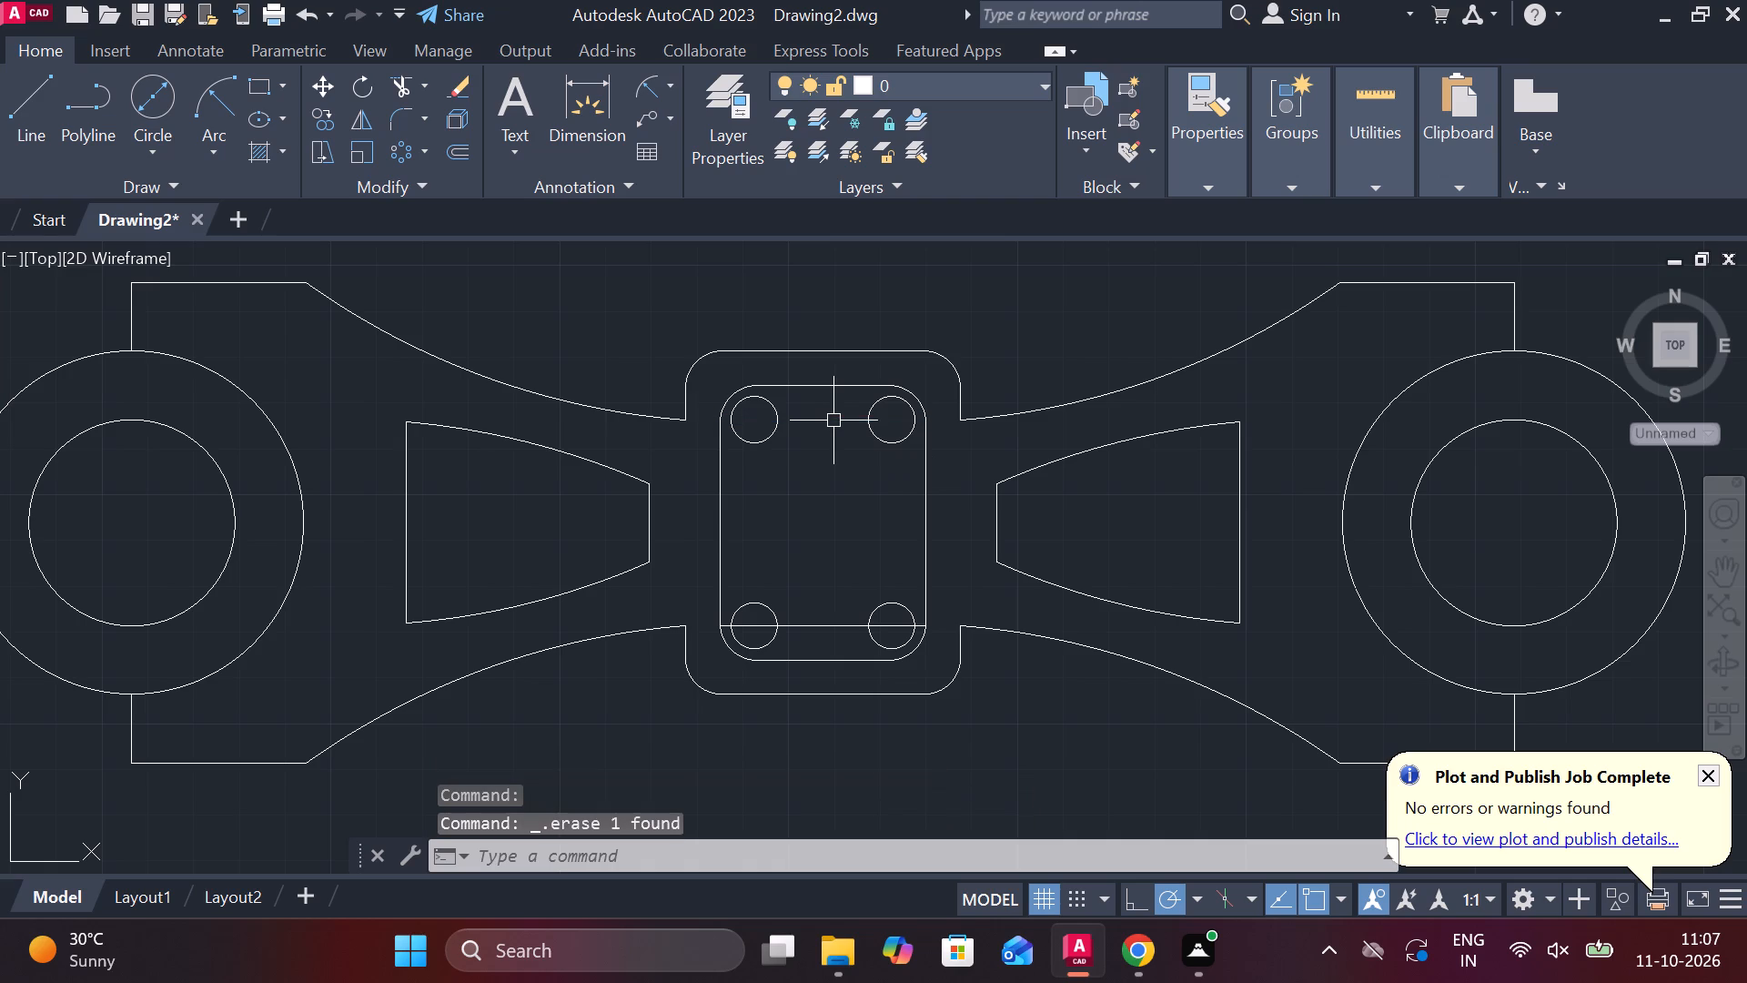
click(812, 624)
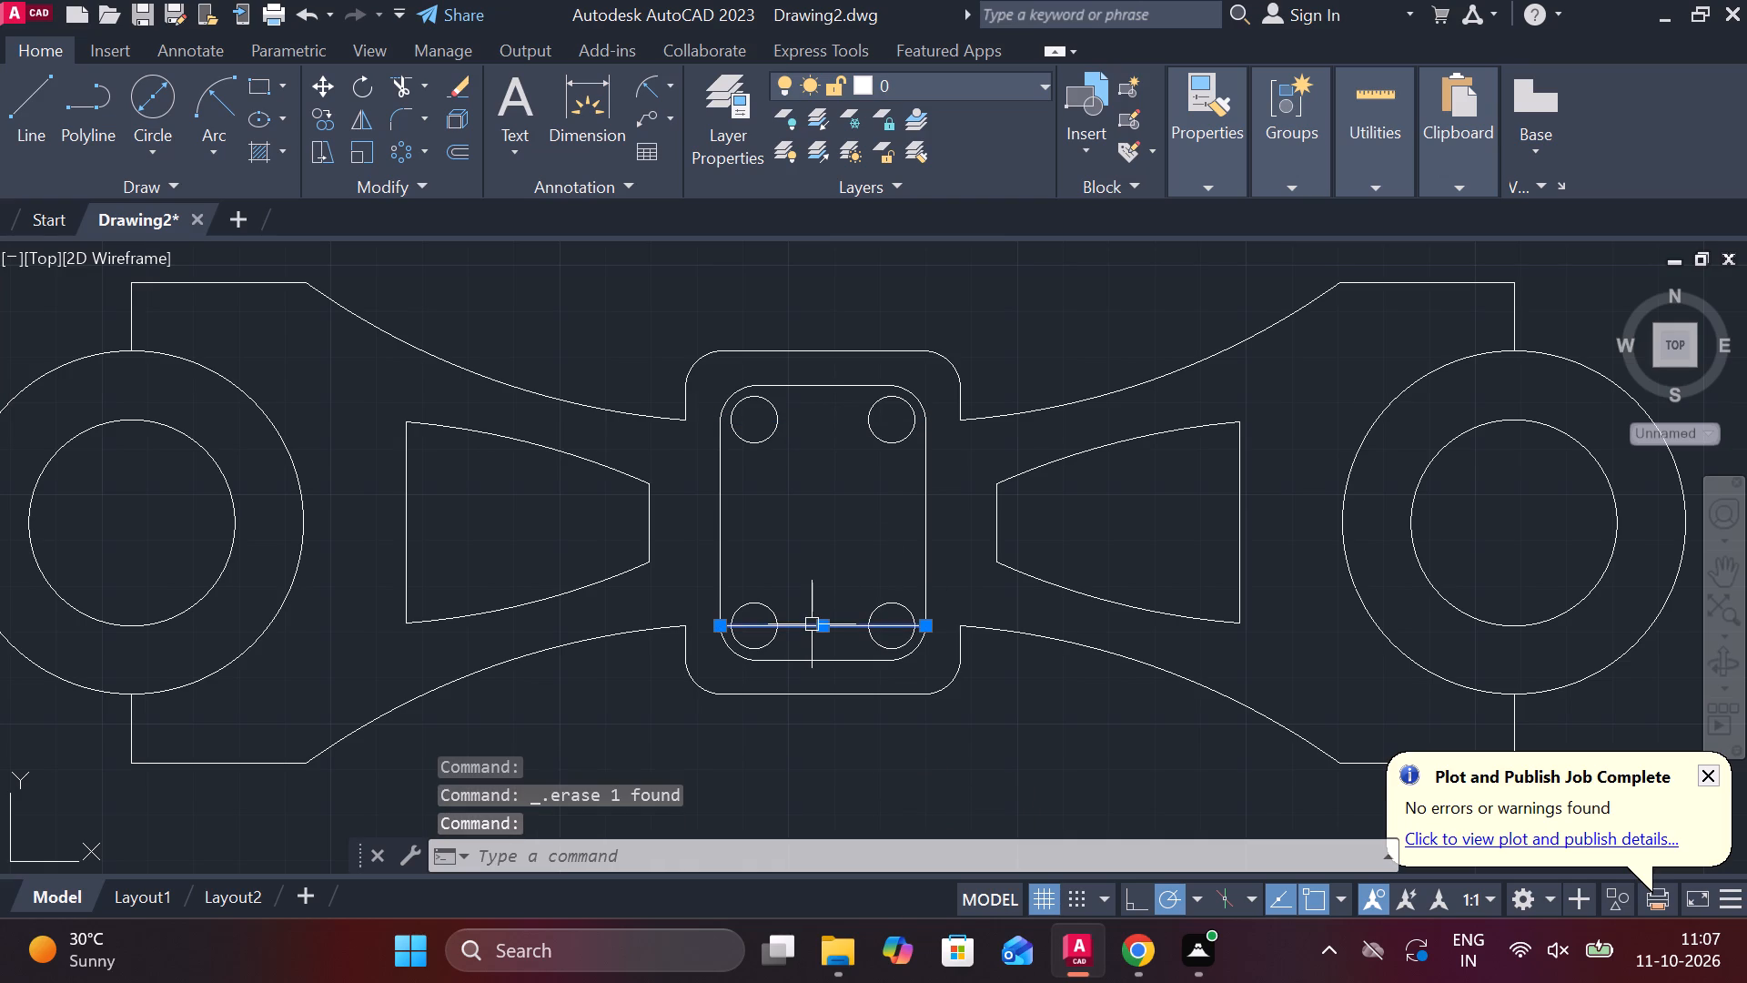
key(Delete)
Draw a horizontal centre line through both flanking circles' centres, extending a little beyond the outer circles at each end.
scroll(810, 508, down, 1)
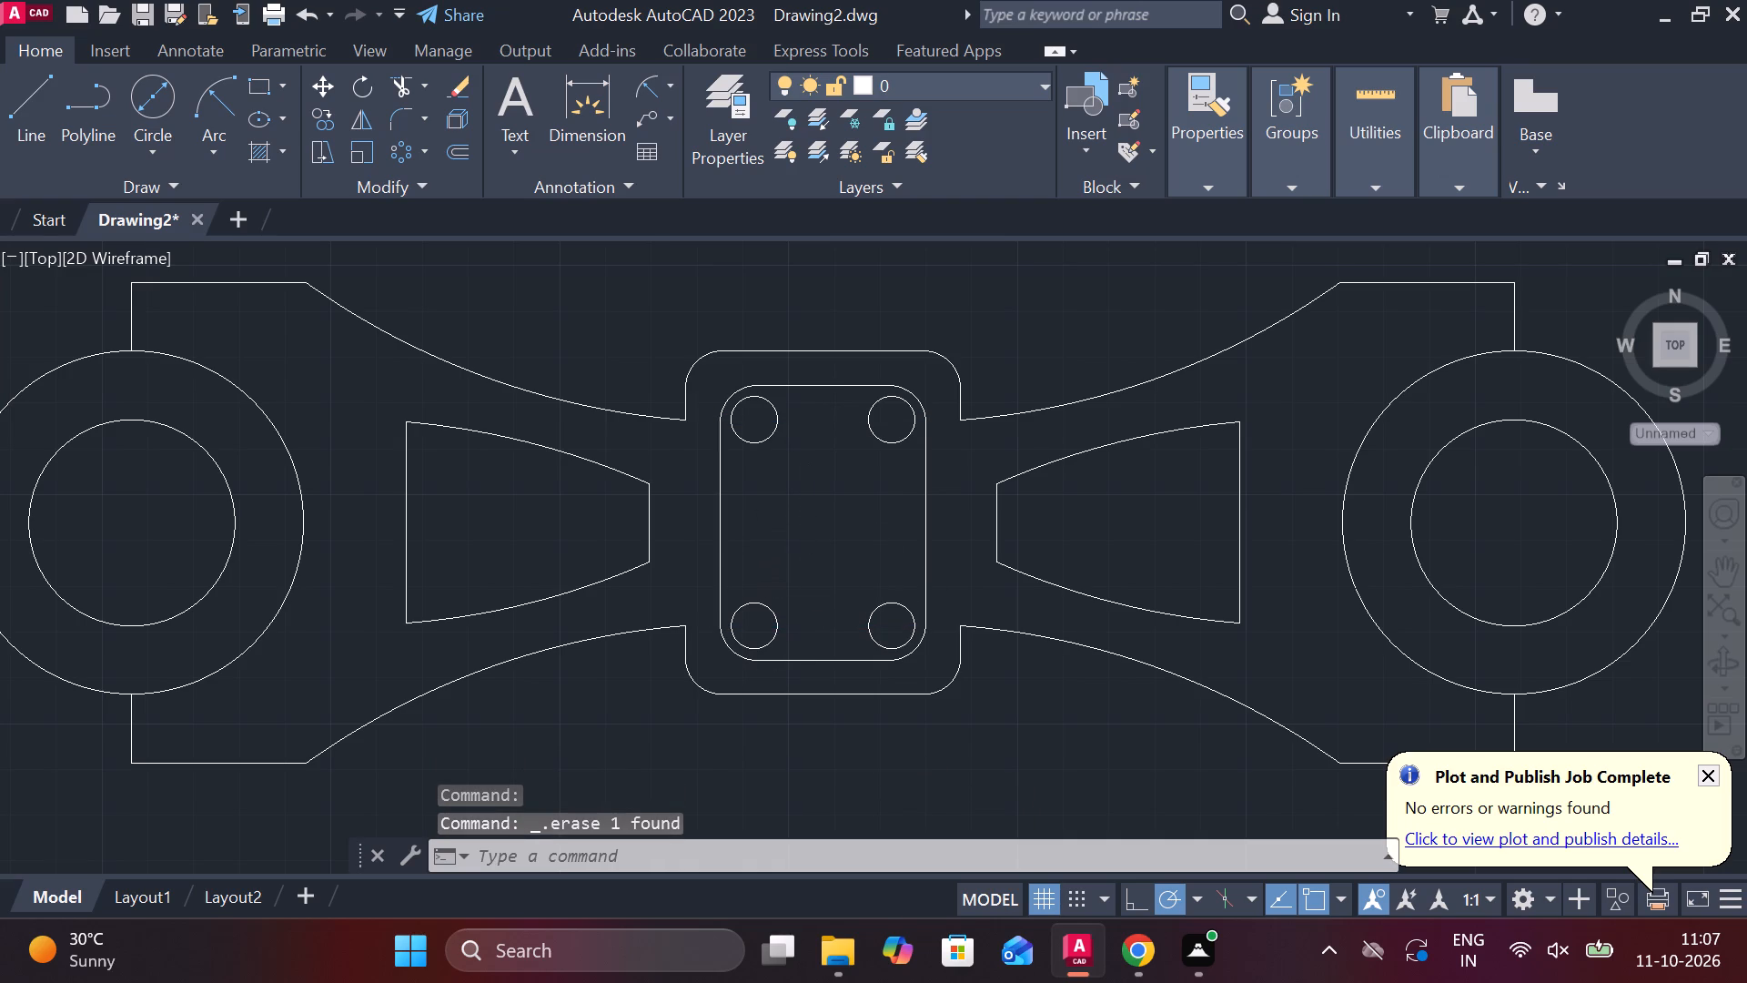
scroll(810, 508, down, 1)
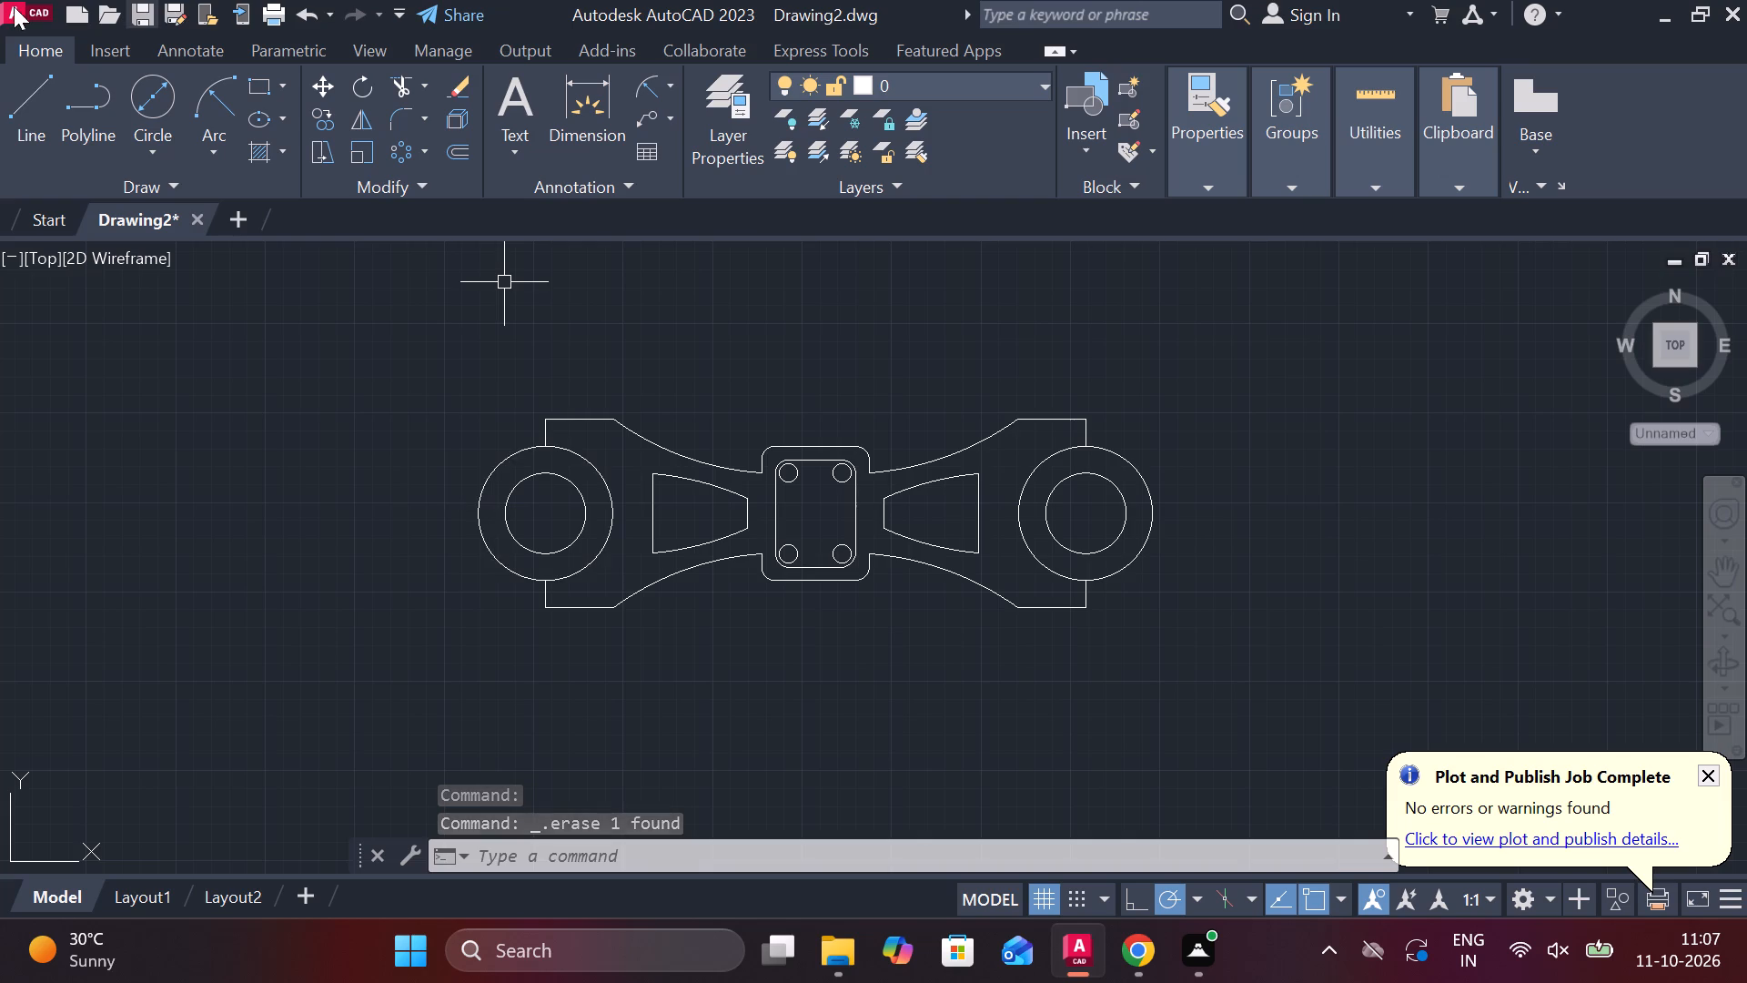
click(31, 118)
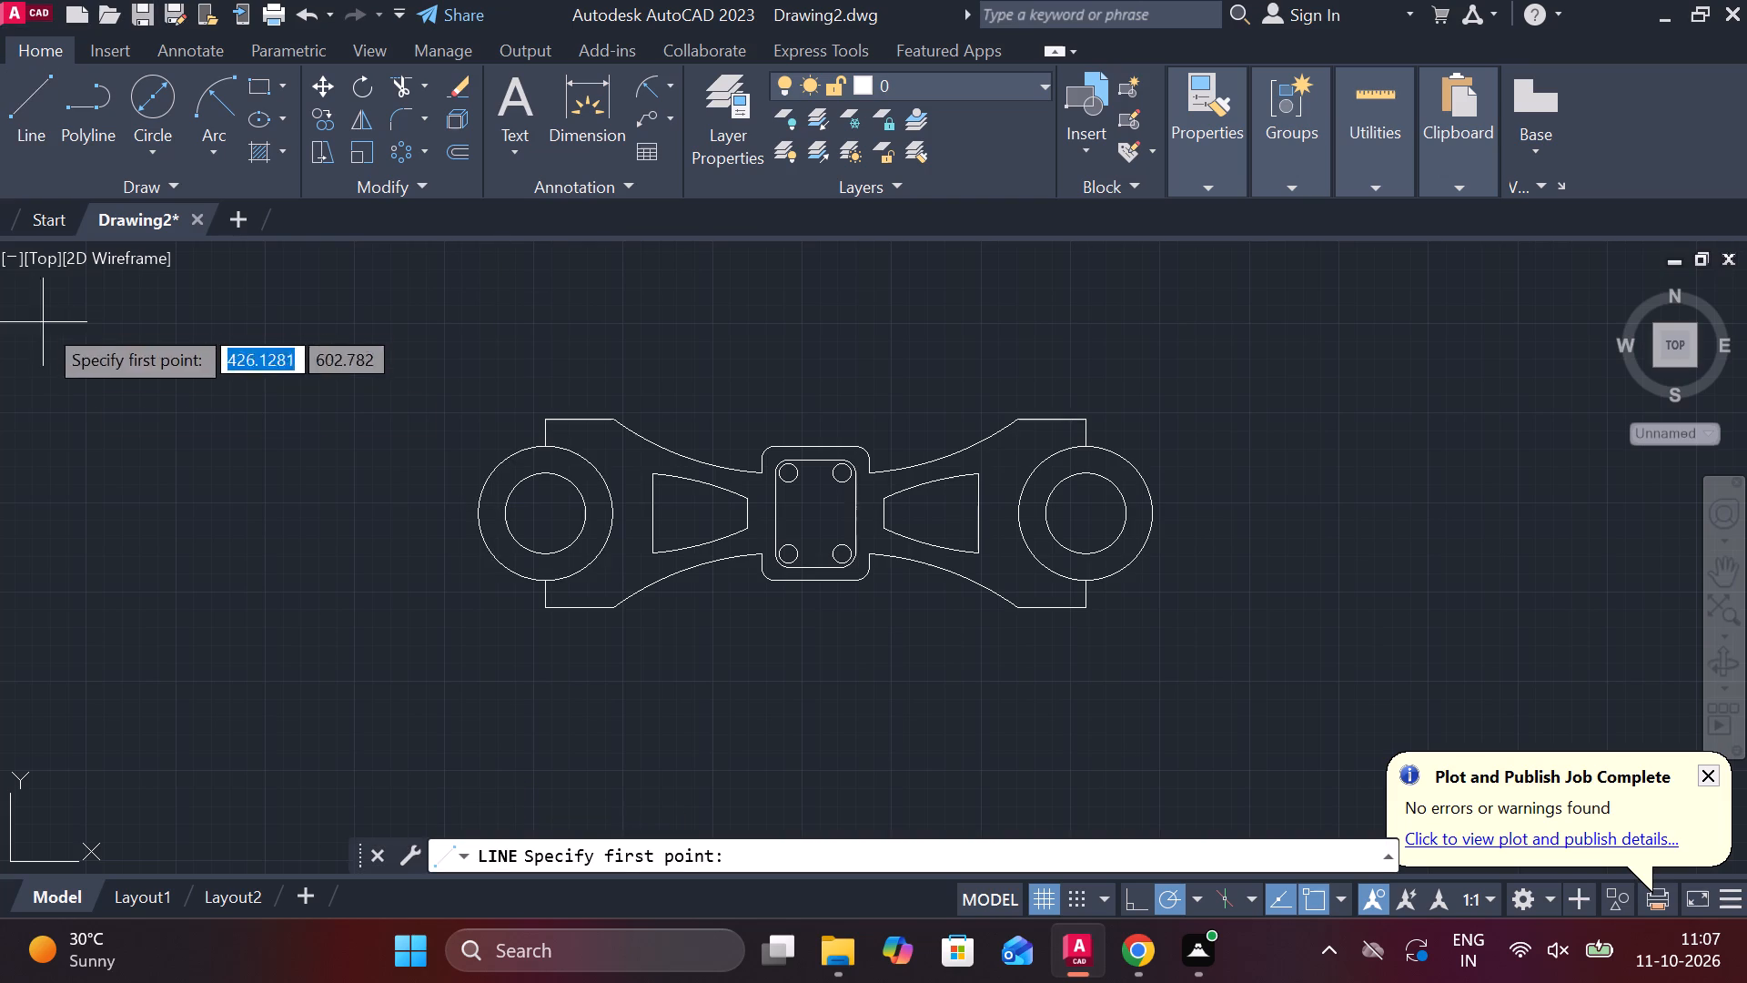
click(448, 514)
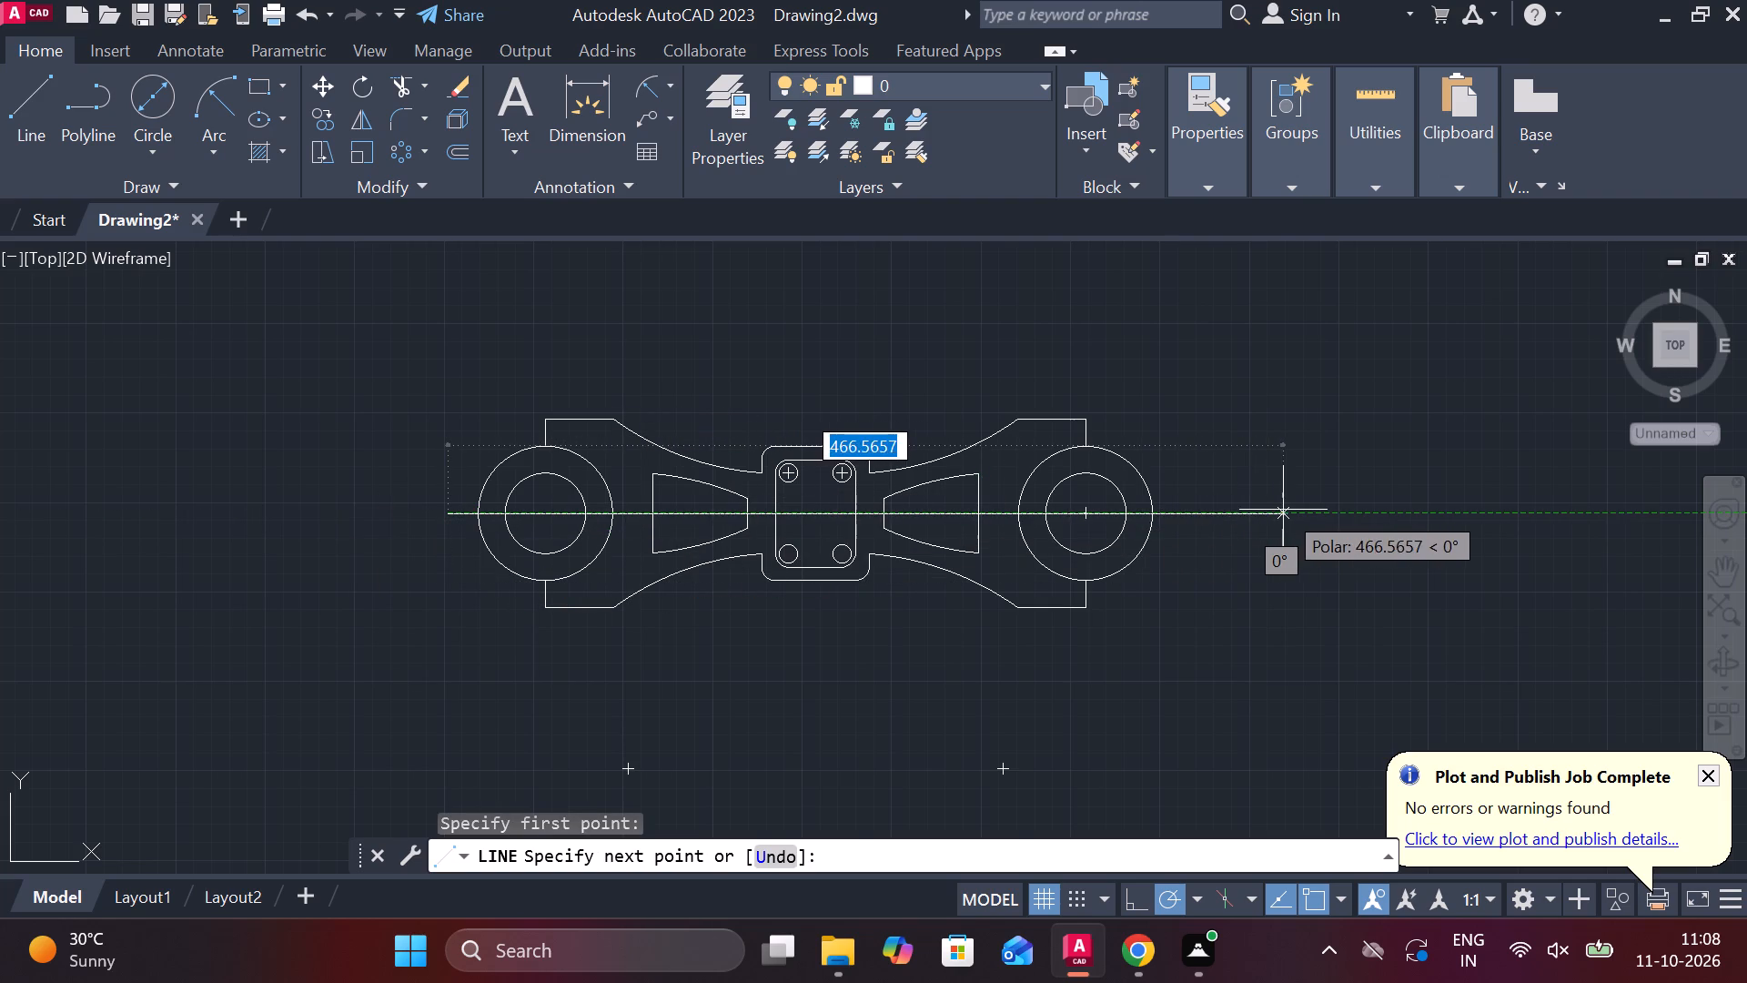
click(1188, 512)
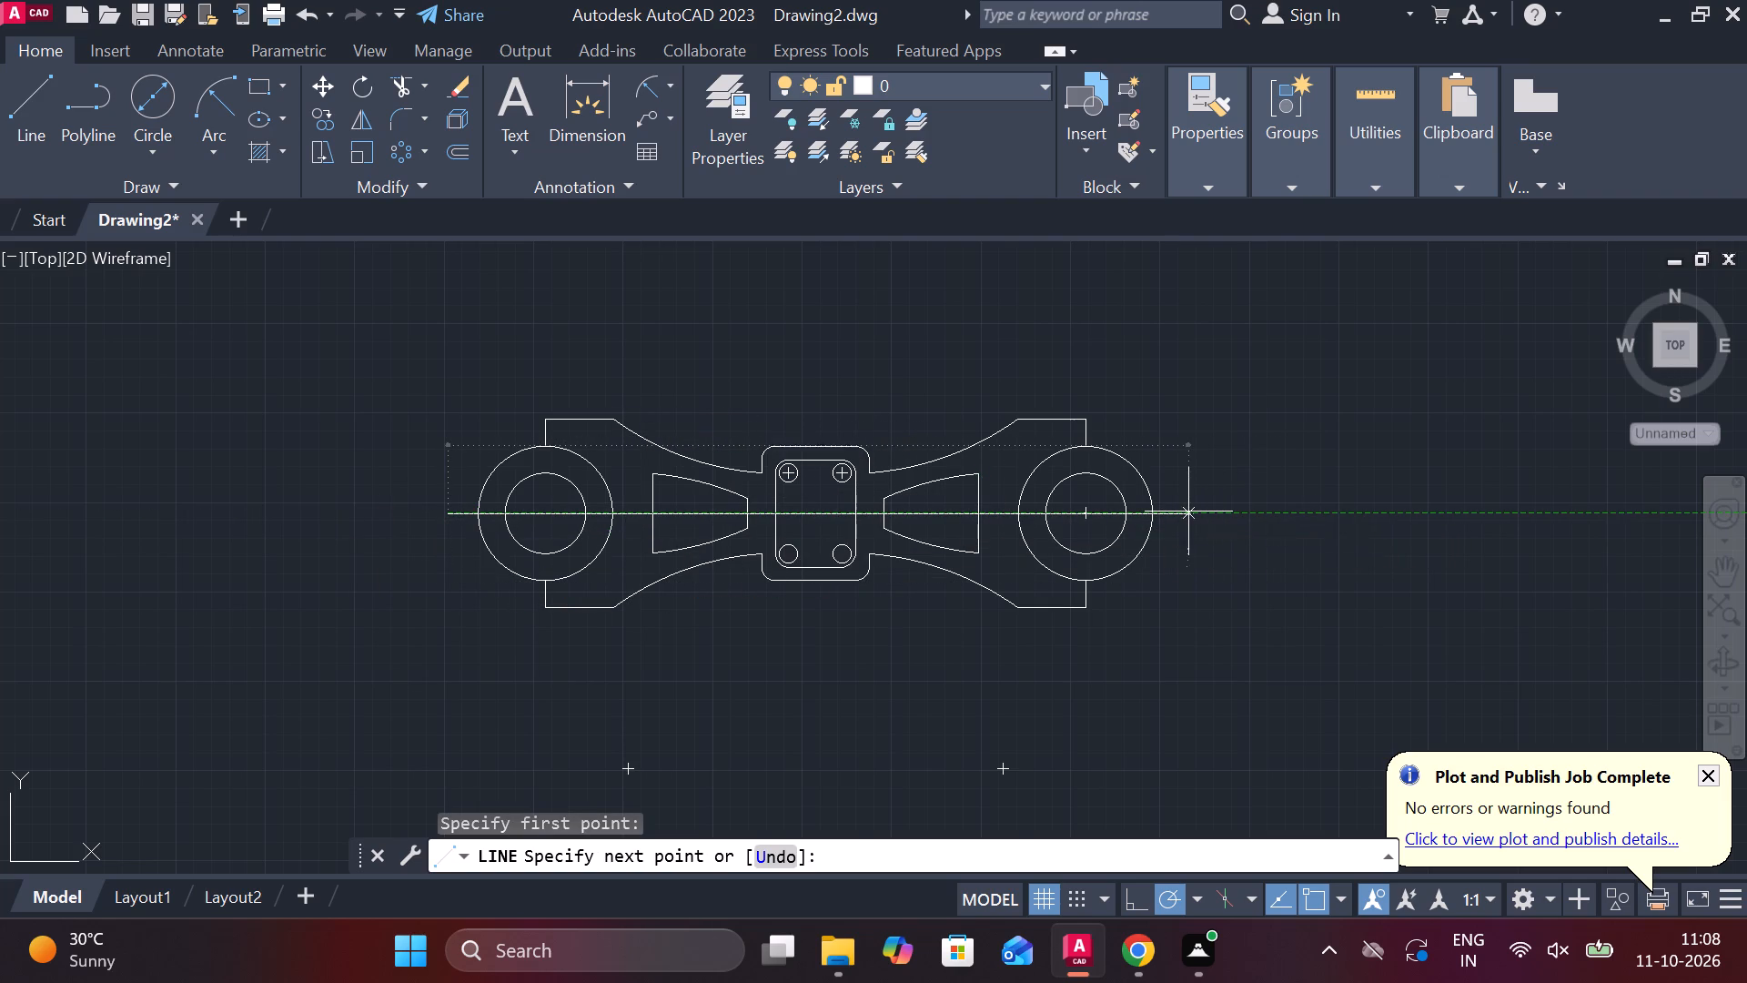
key(Escape)
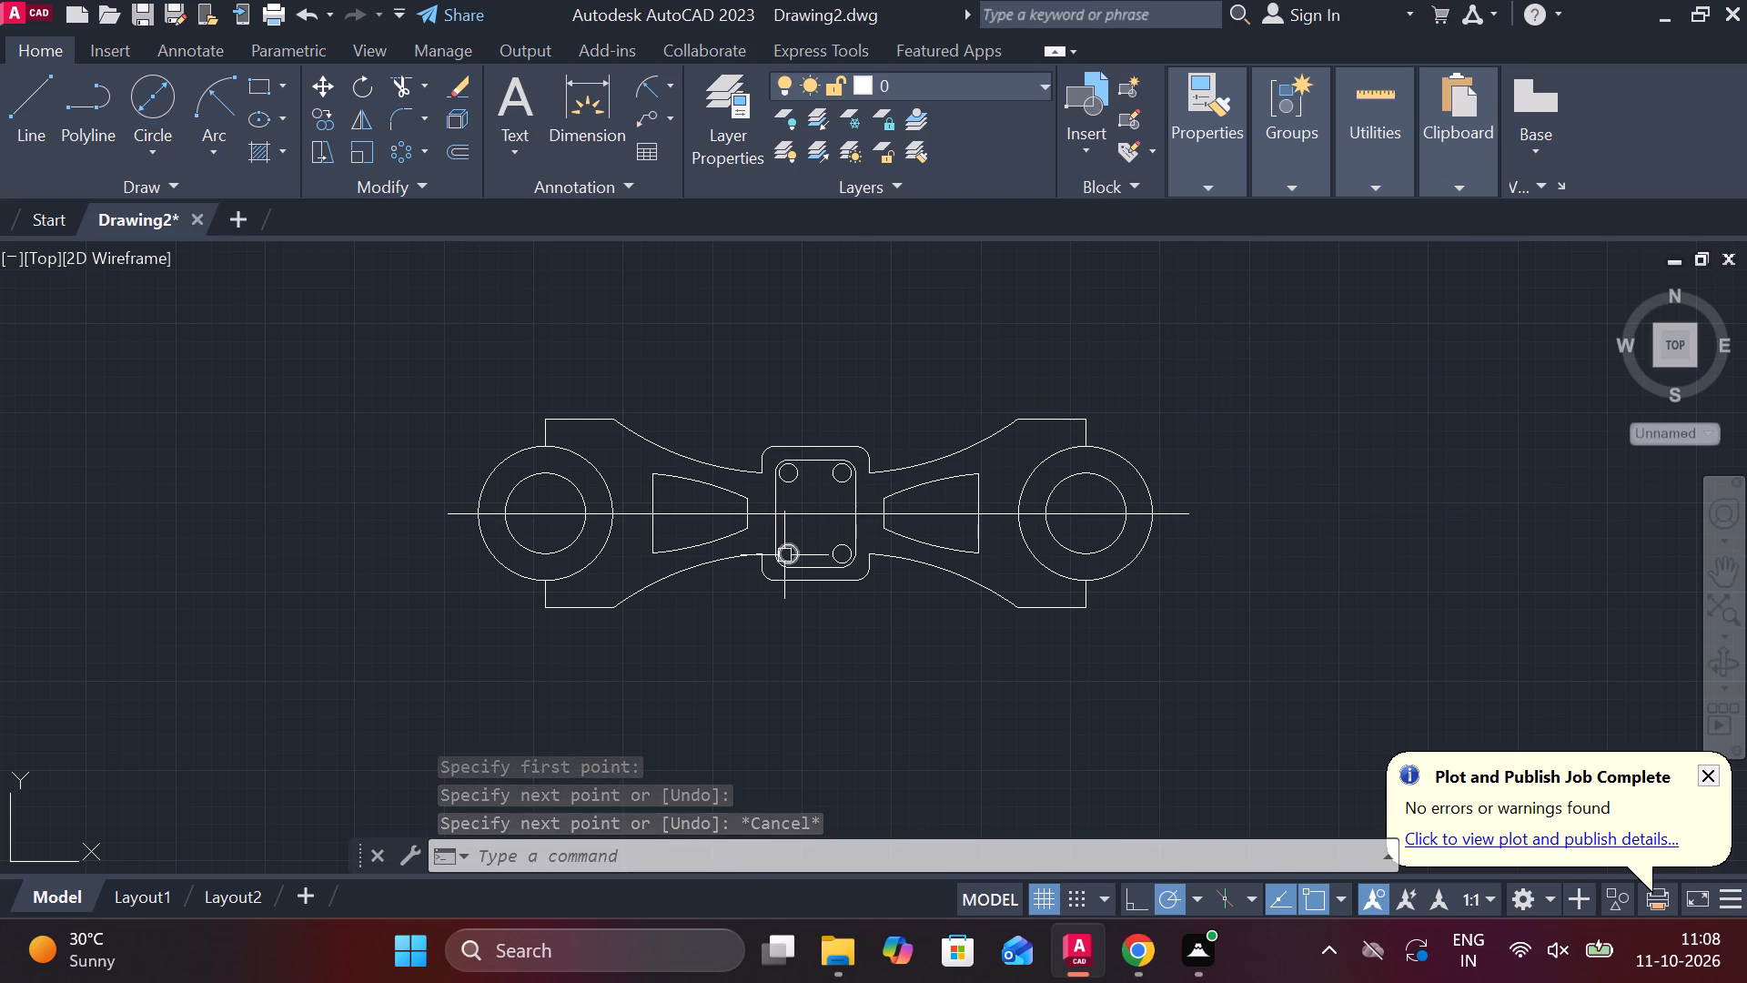
Add a linear dimension for the inner frame's width, placed below the plate.
scroll(796, 540, up, 2)
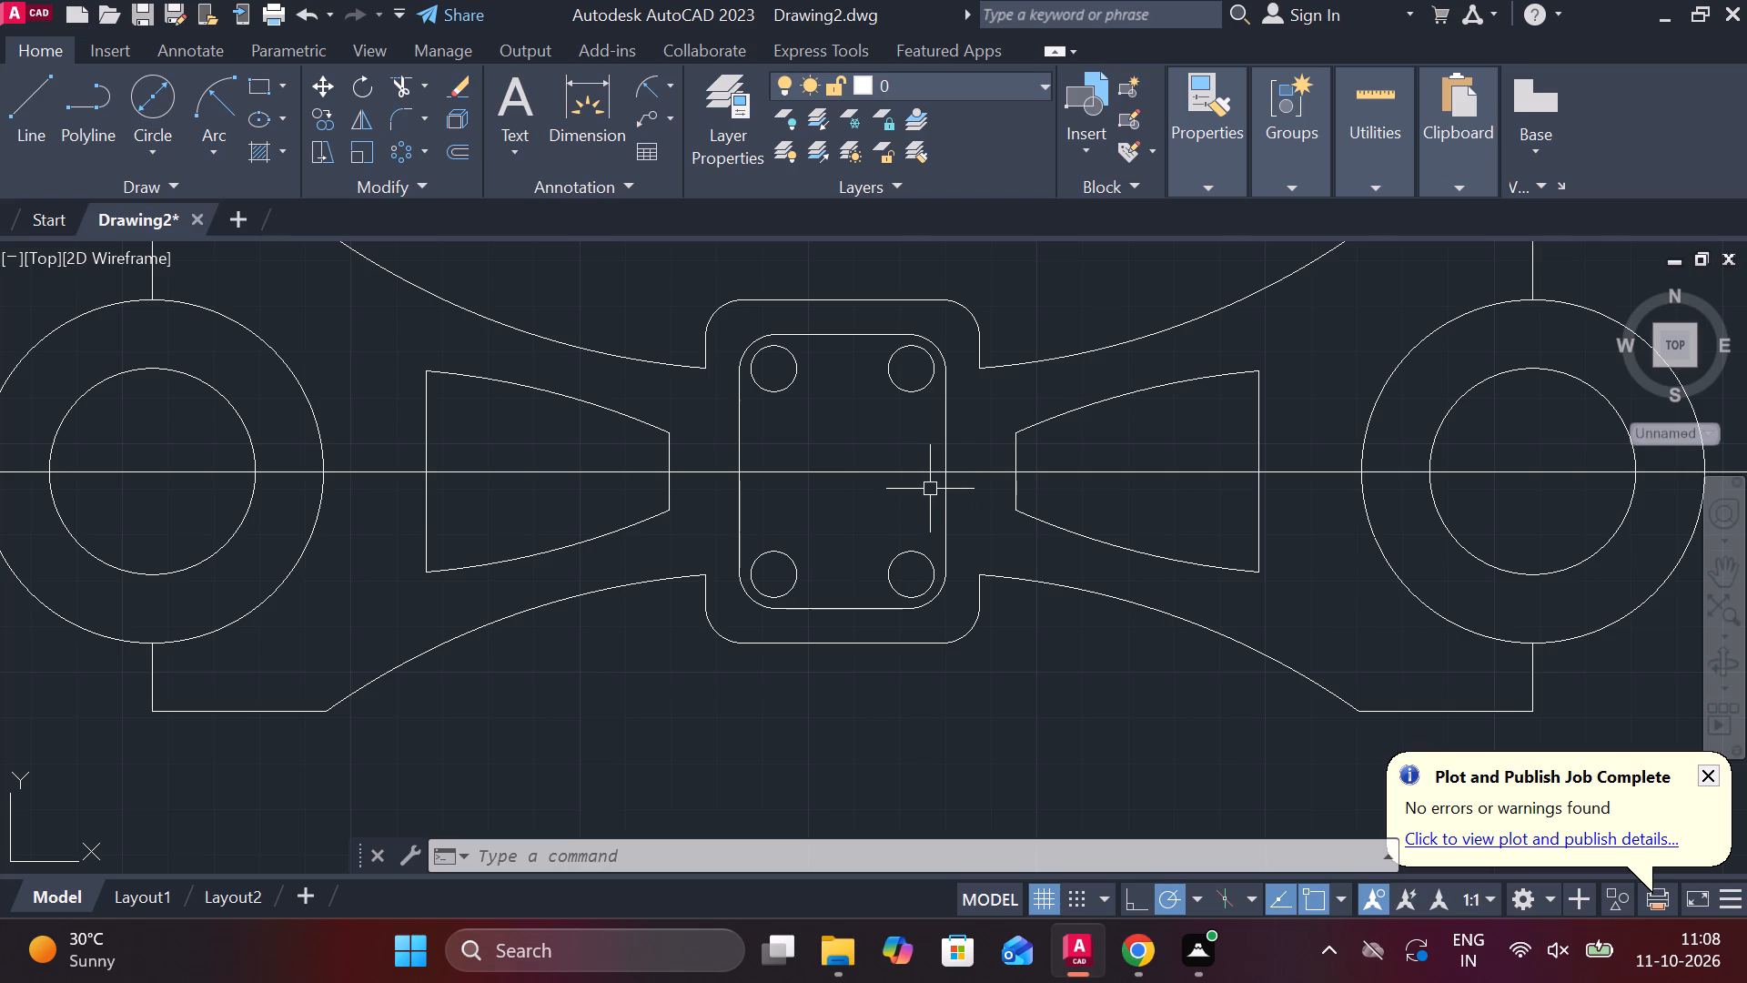
click(667, 87)
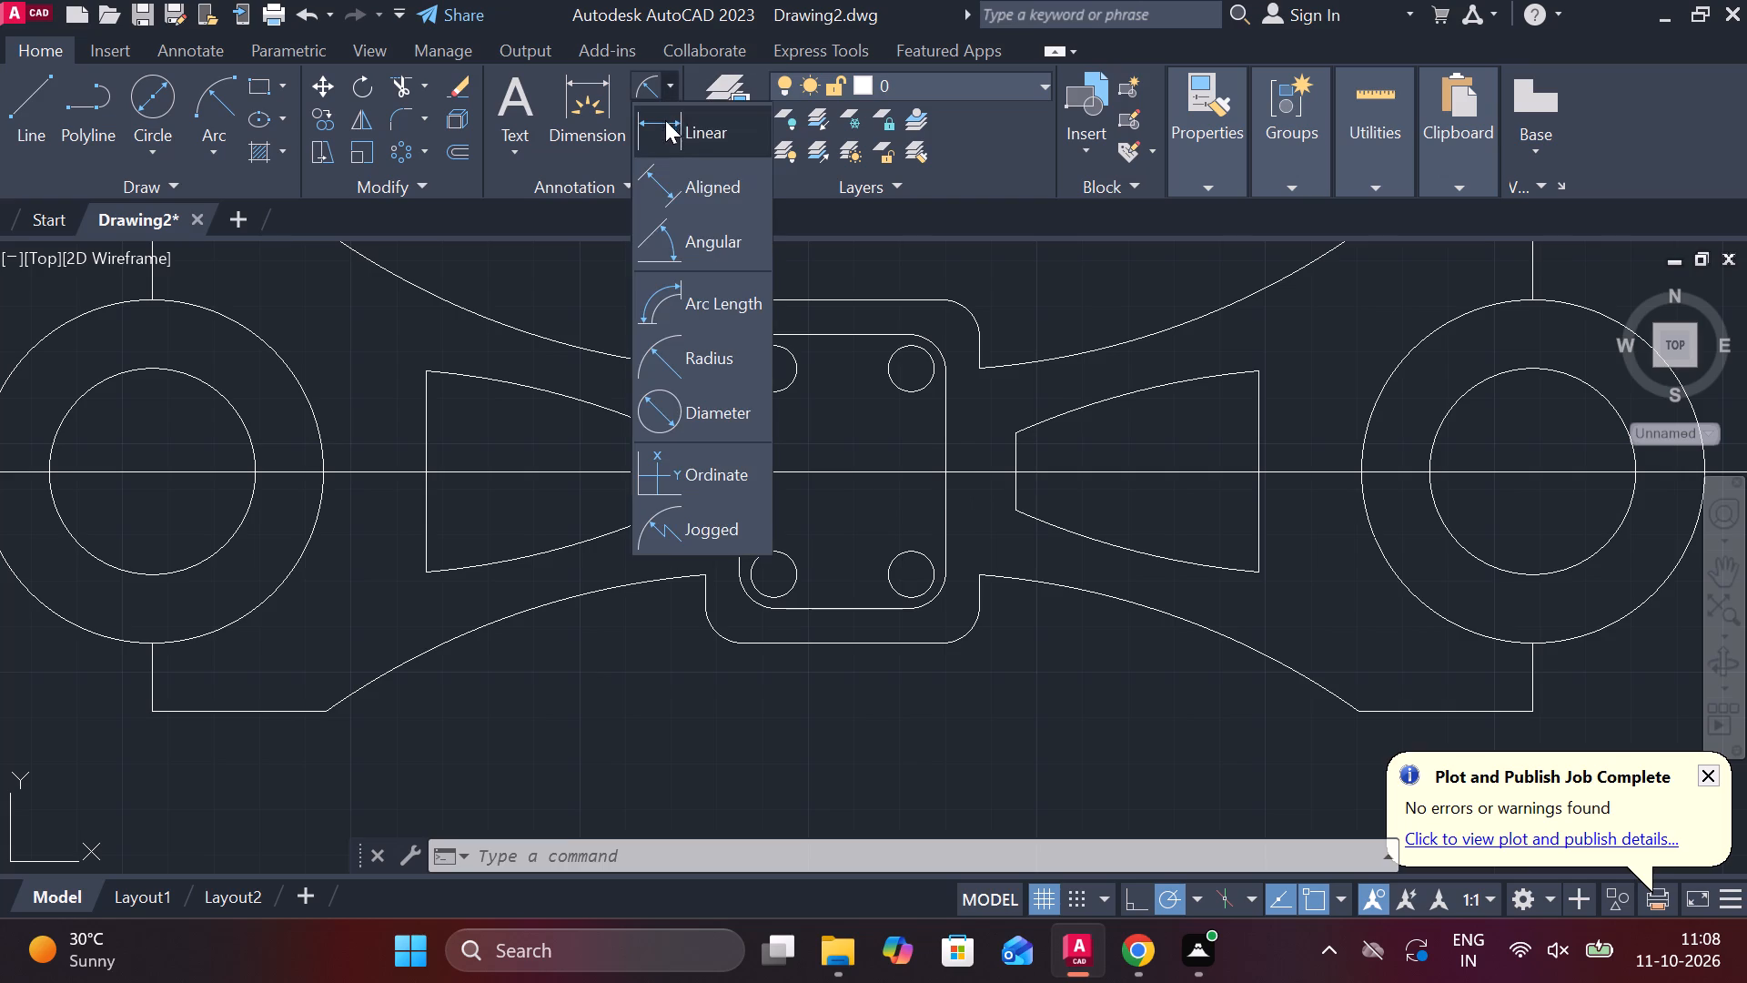
click(701, 128)
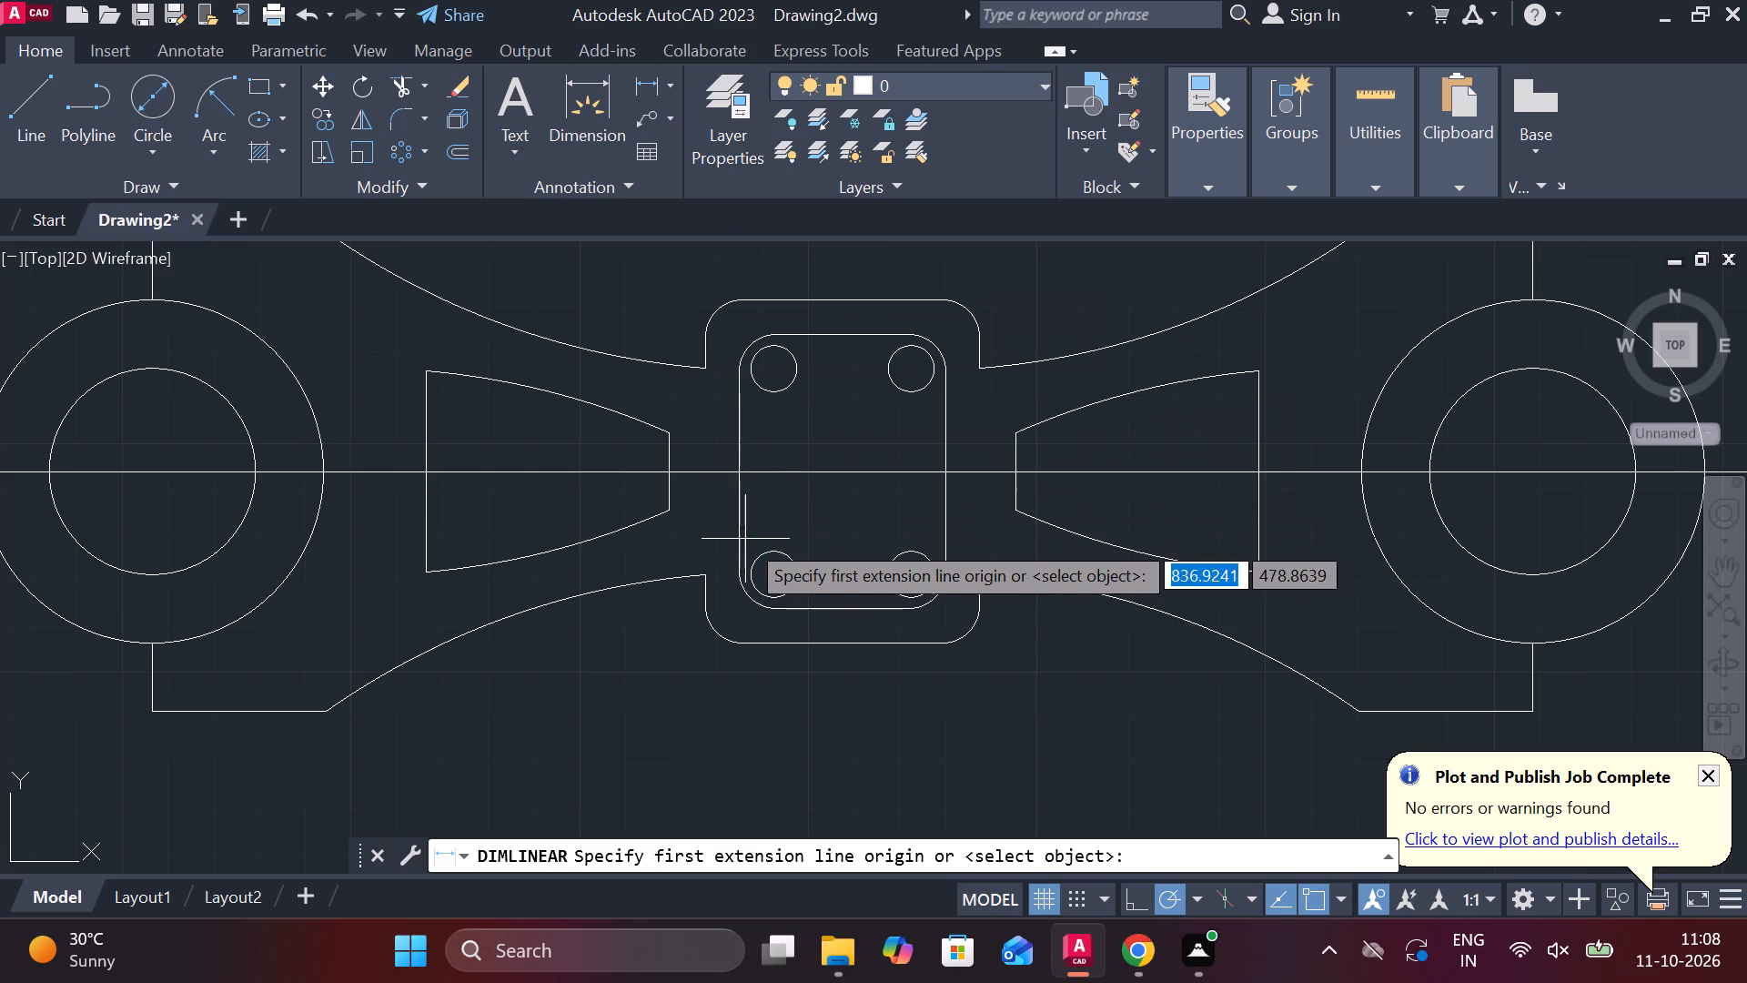
click(741, 469)
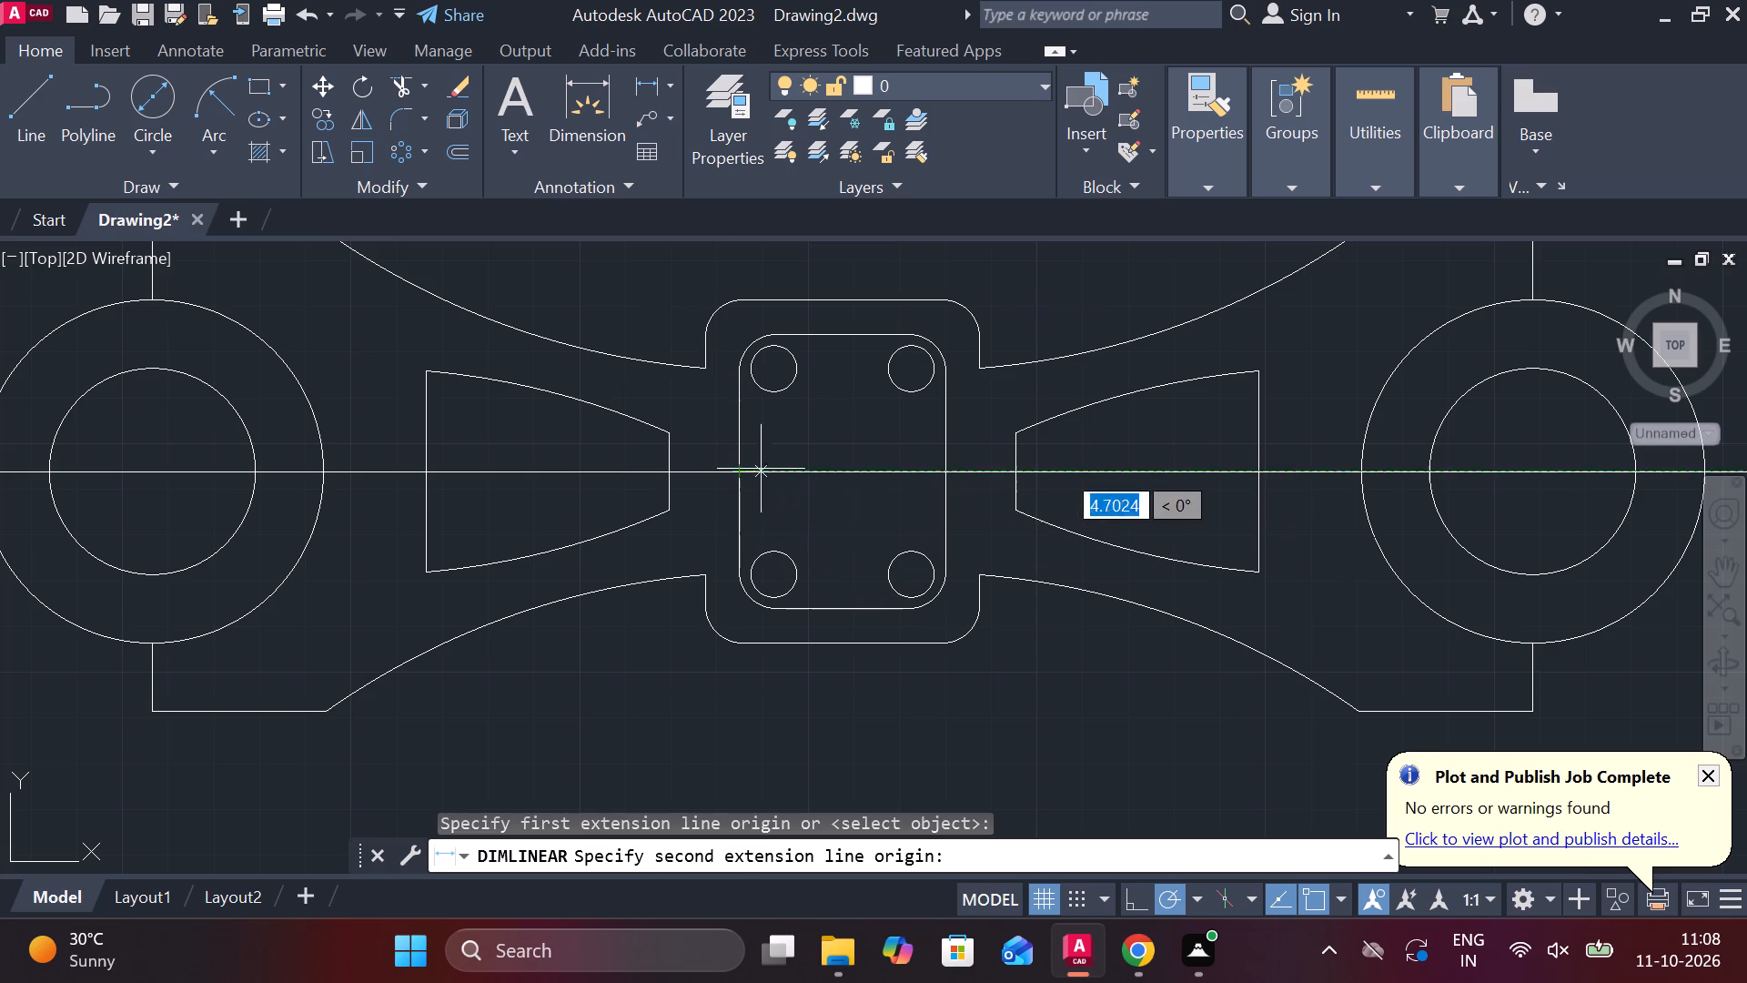
click(948, 474)
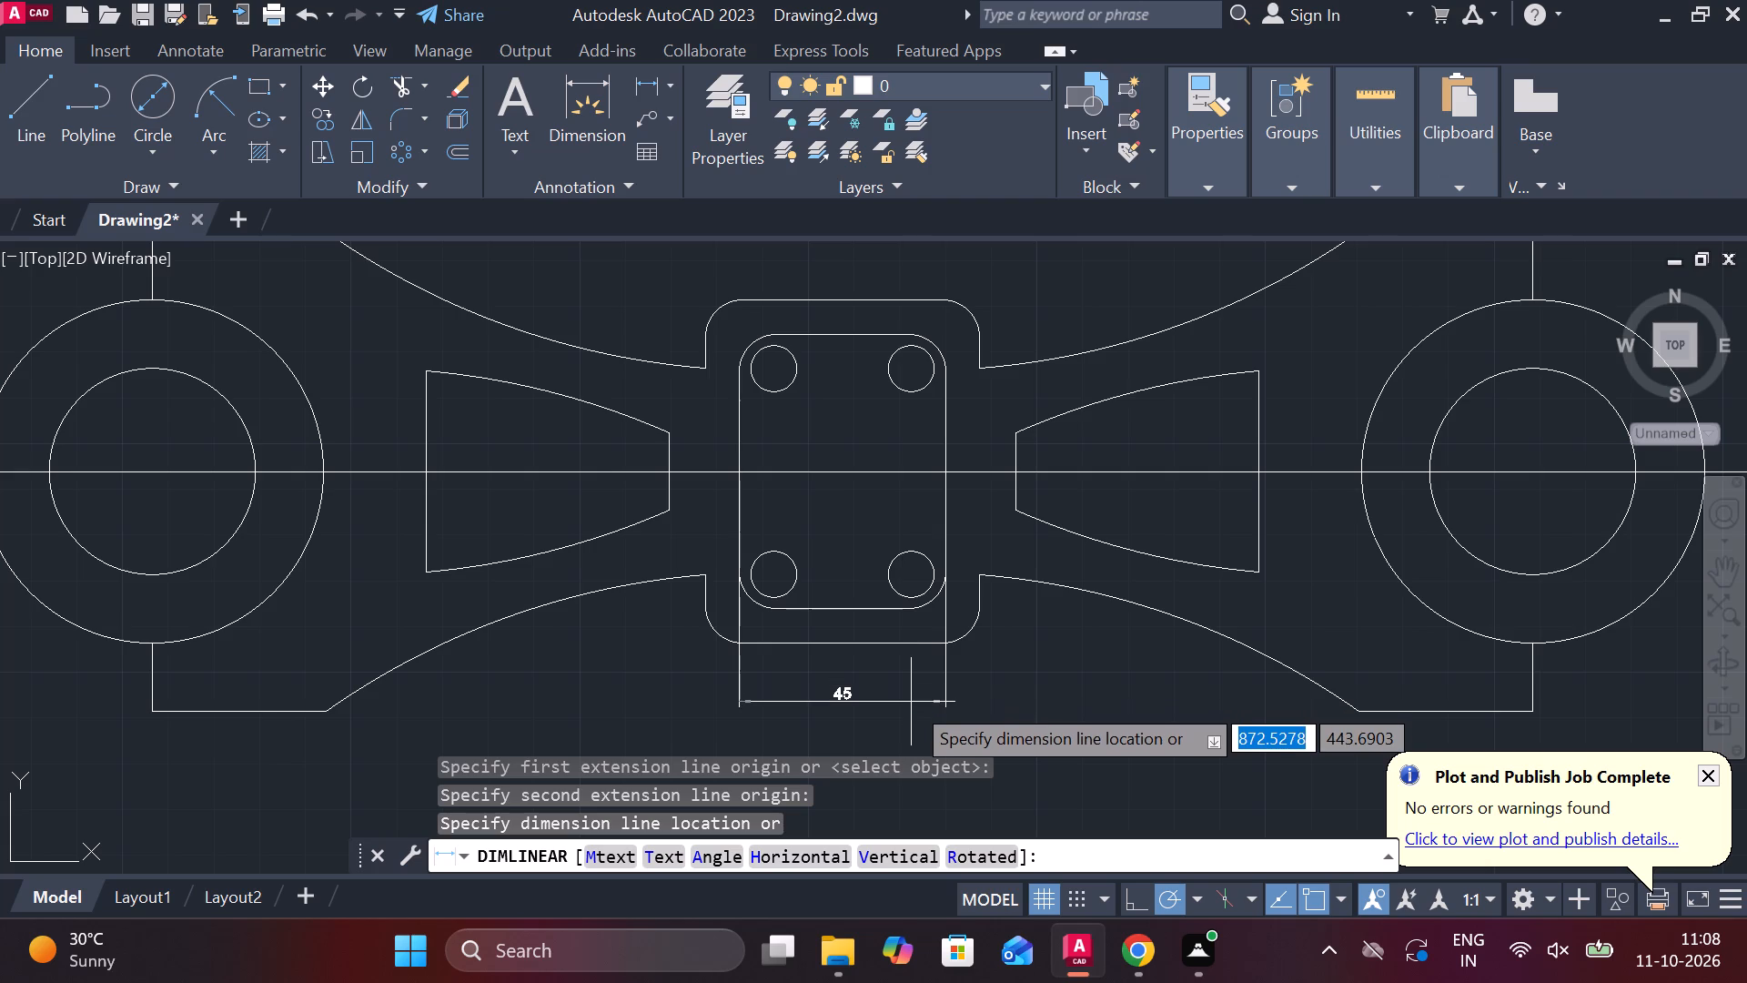
click(911, 702)
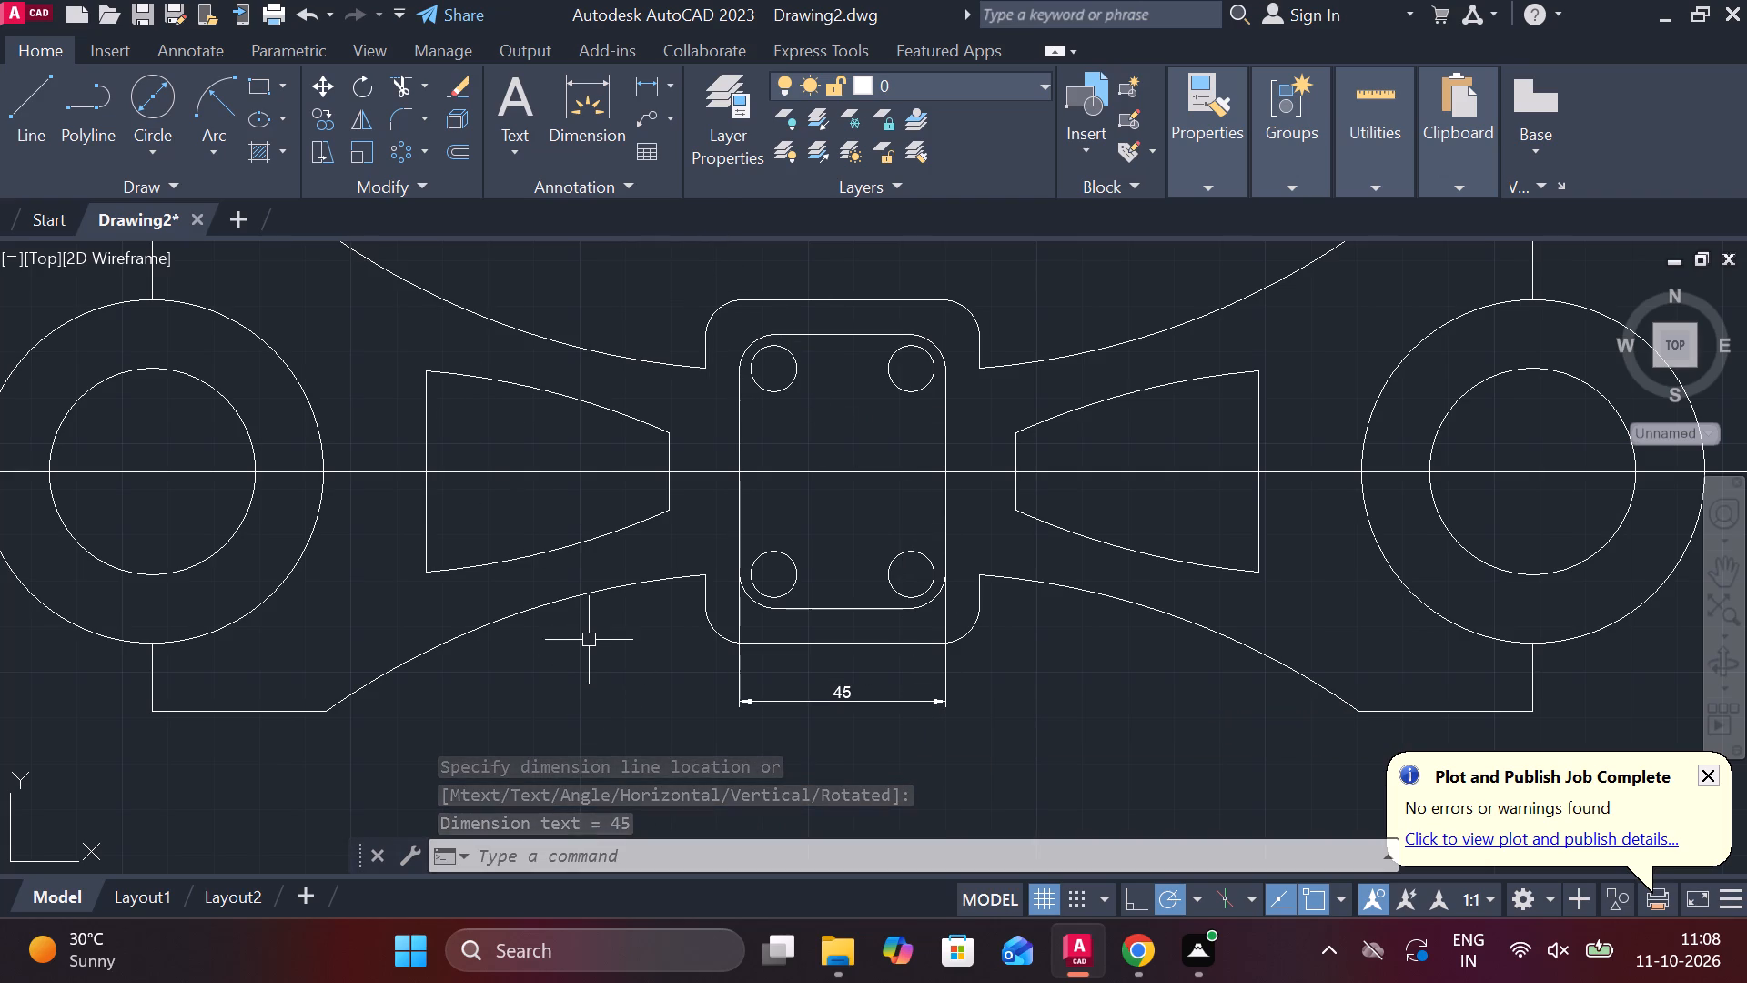
Modify the ISO-25 dimension style to turn off drawing the dimension line between extension lines.
key(d)
key(Return)
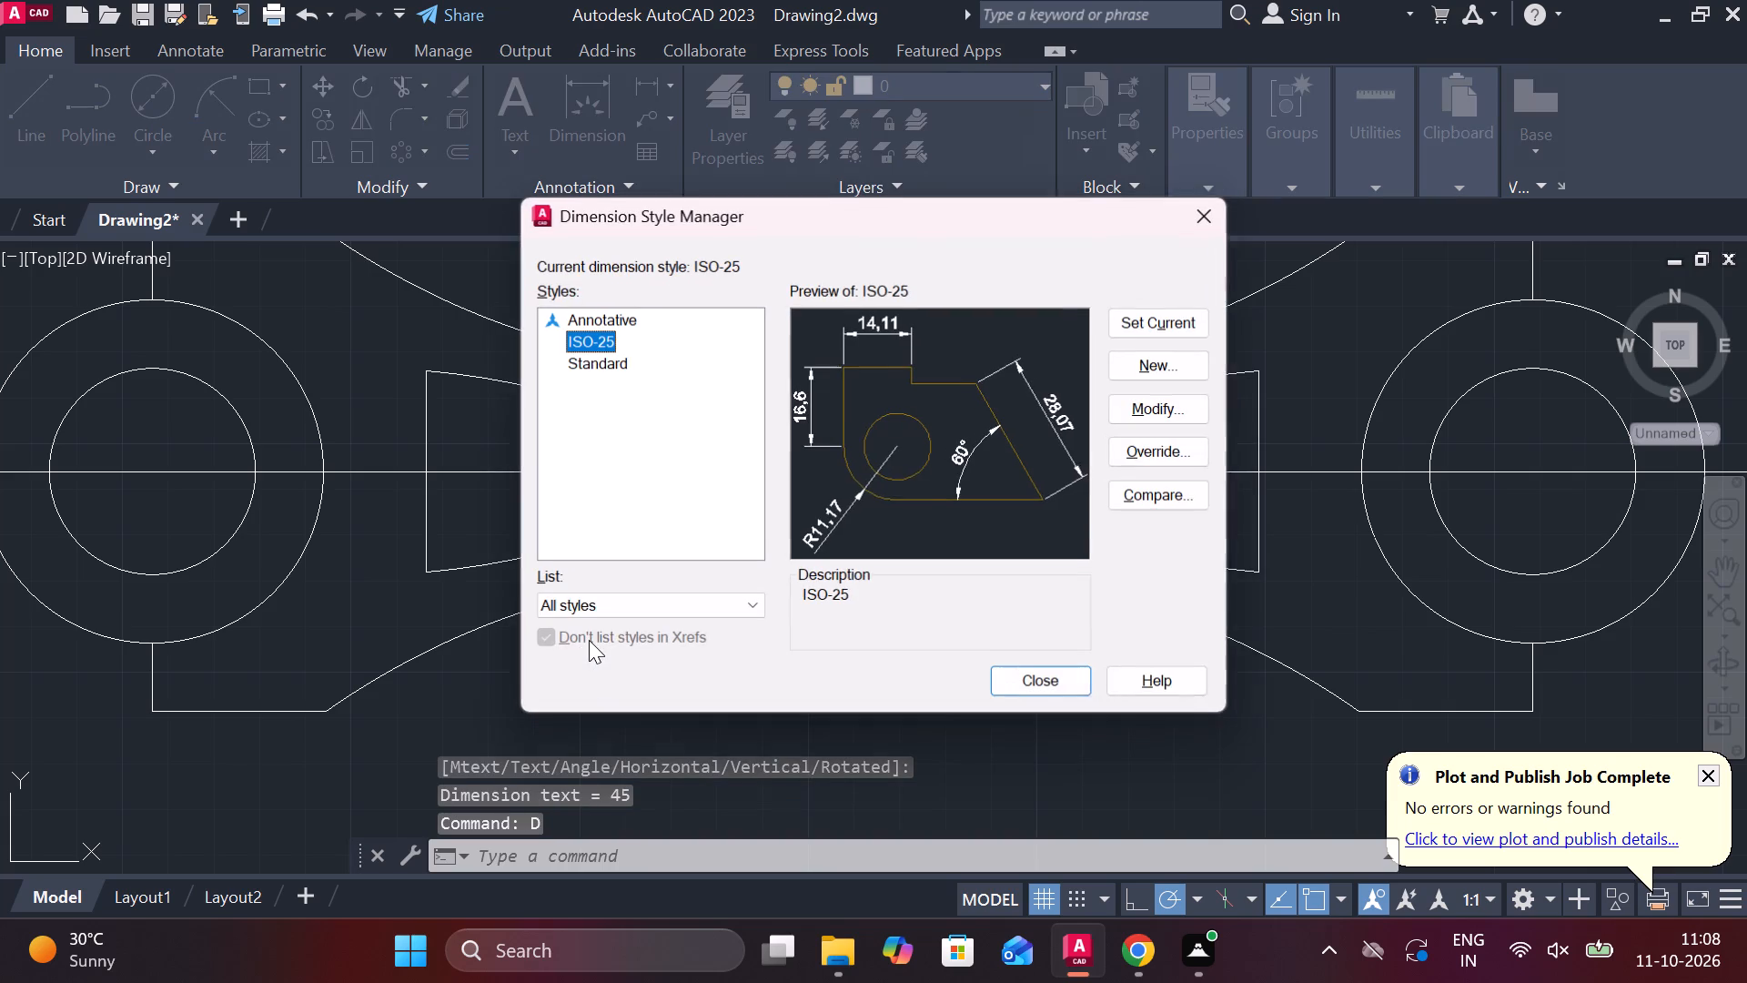
click(1176, 406)
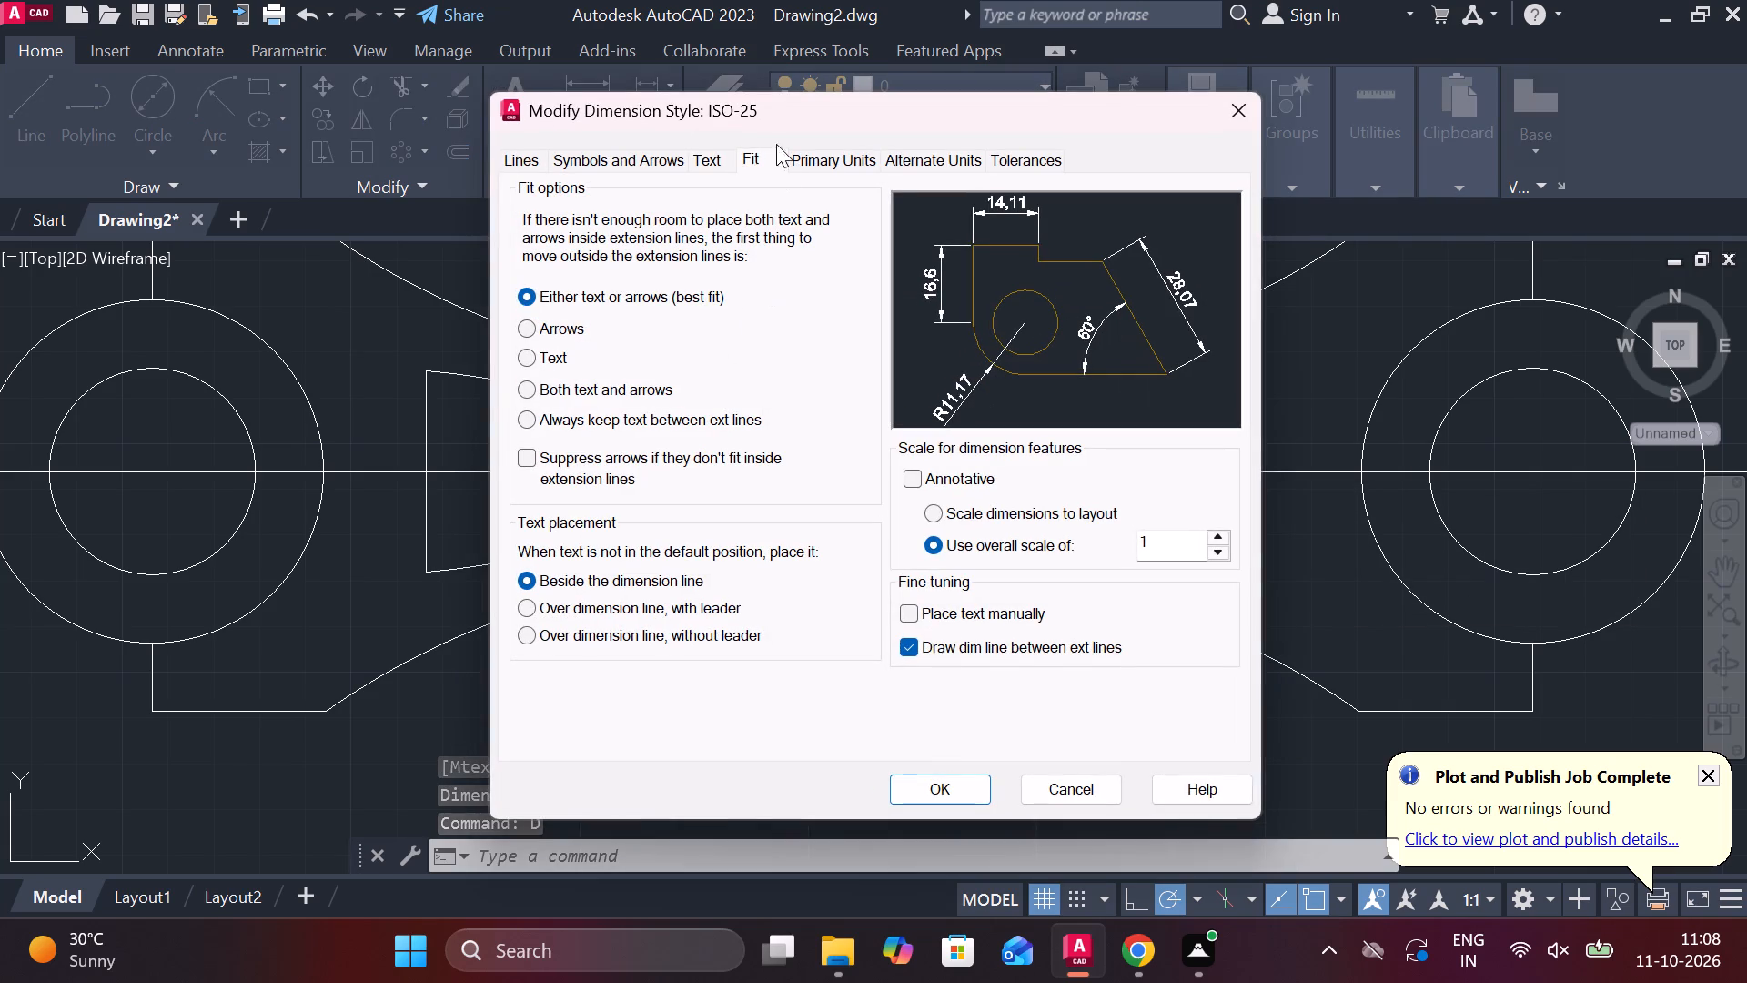
click(904, 647)
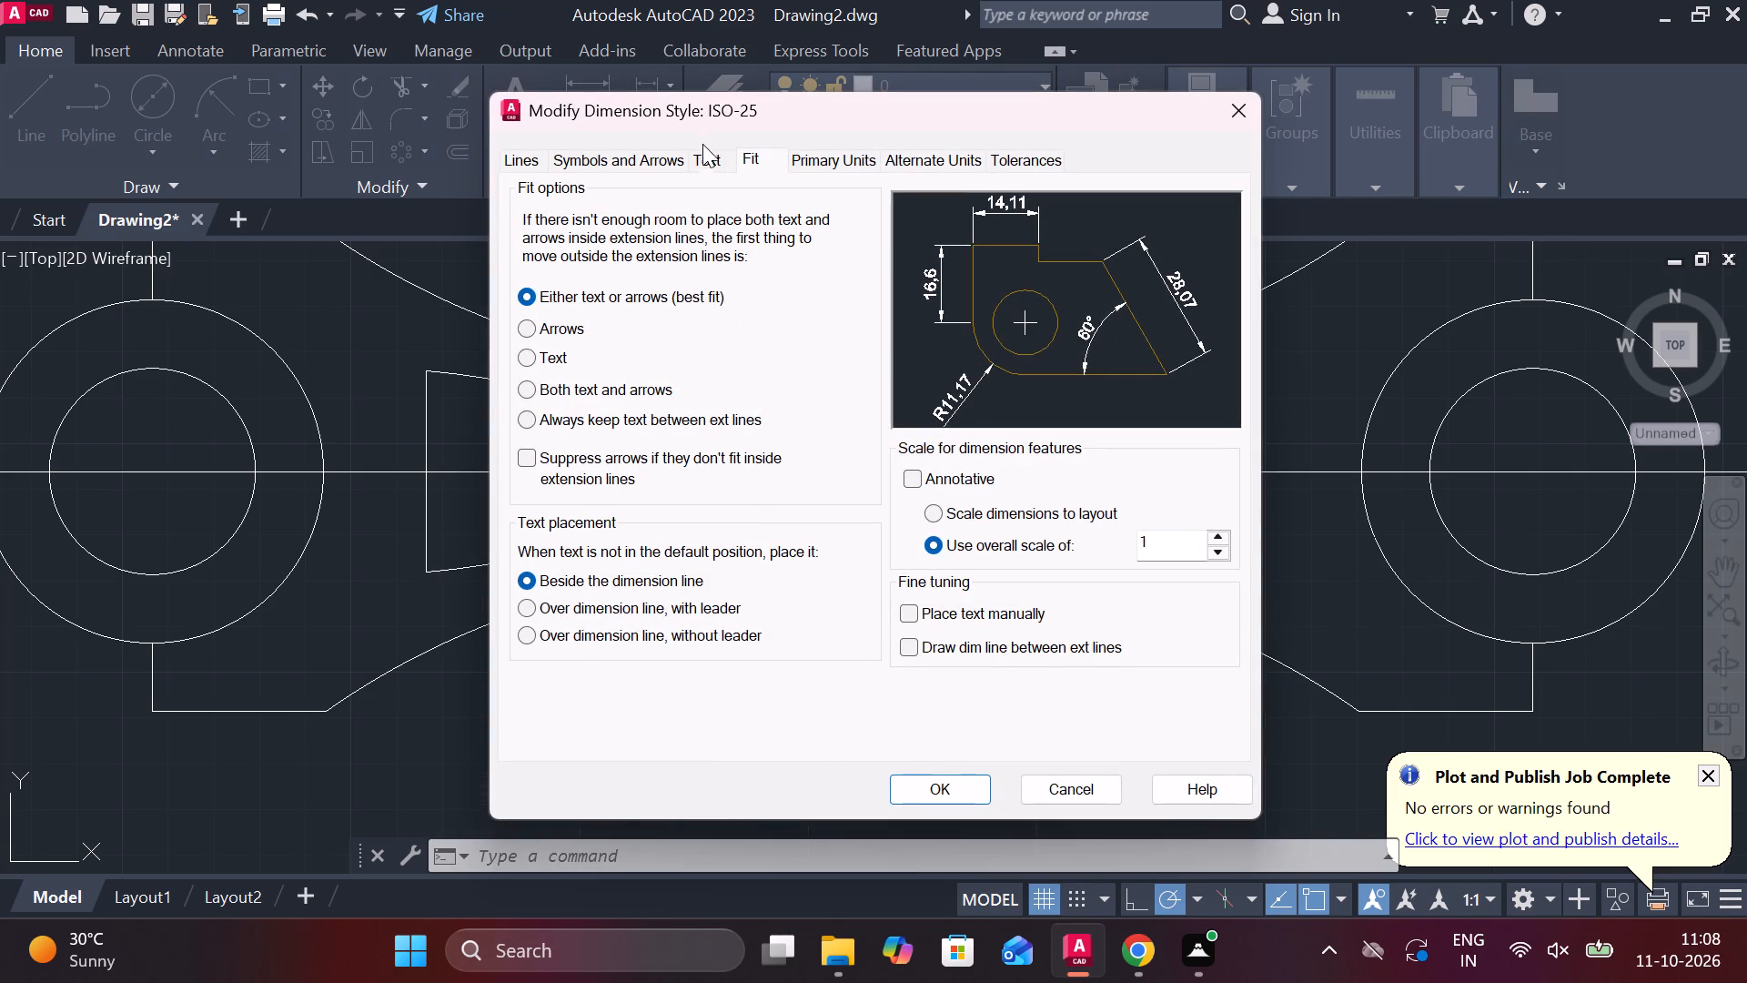
Set the ISO-25 dimension text height to 4.5.
click(711, 159)
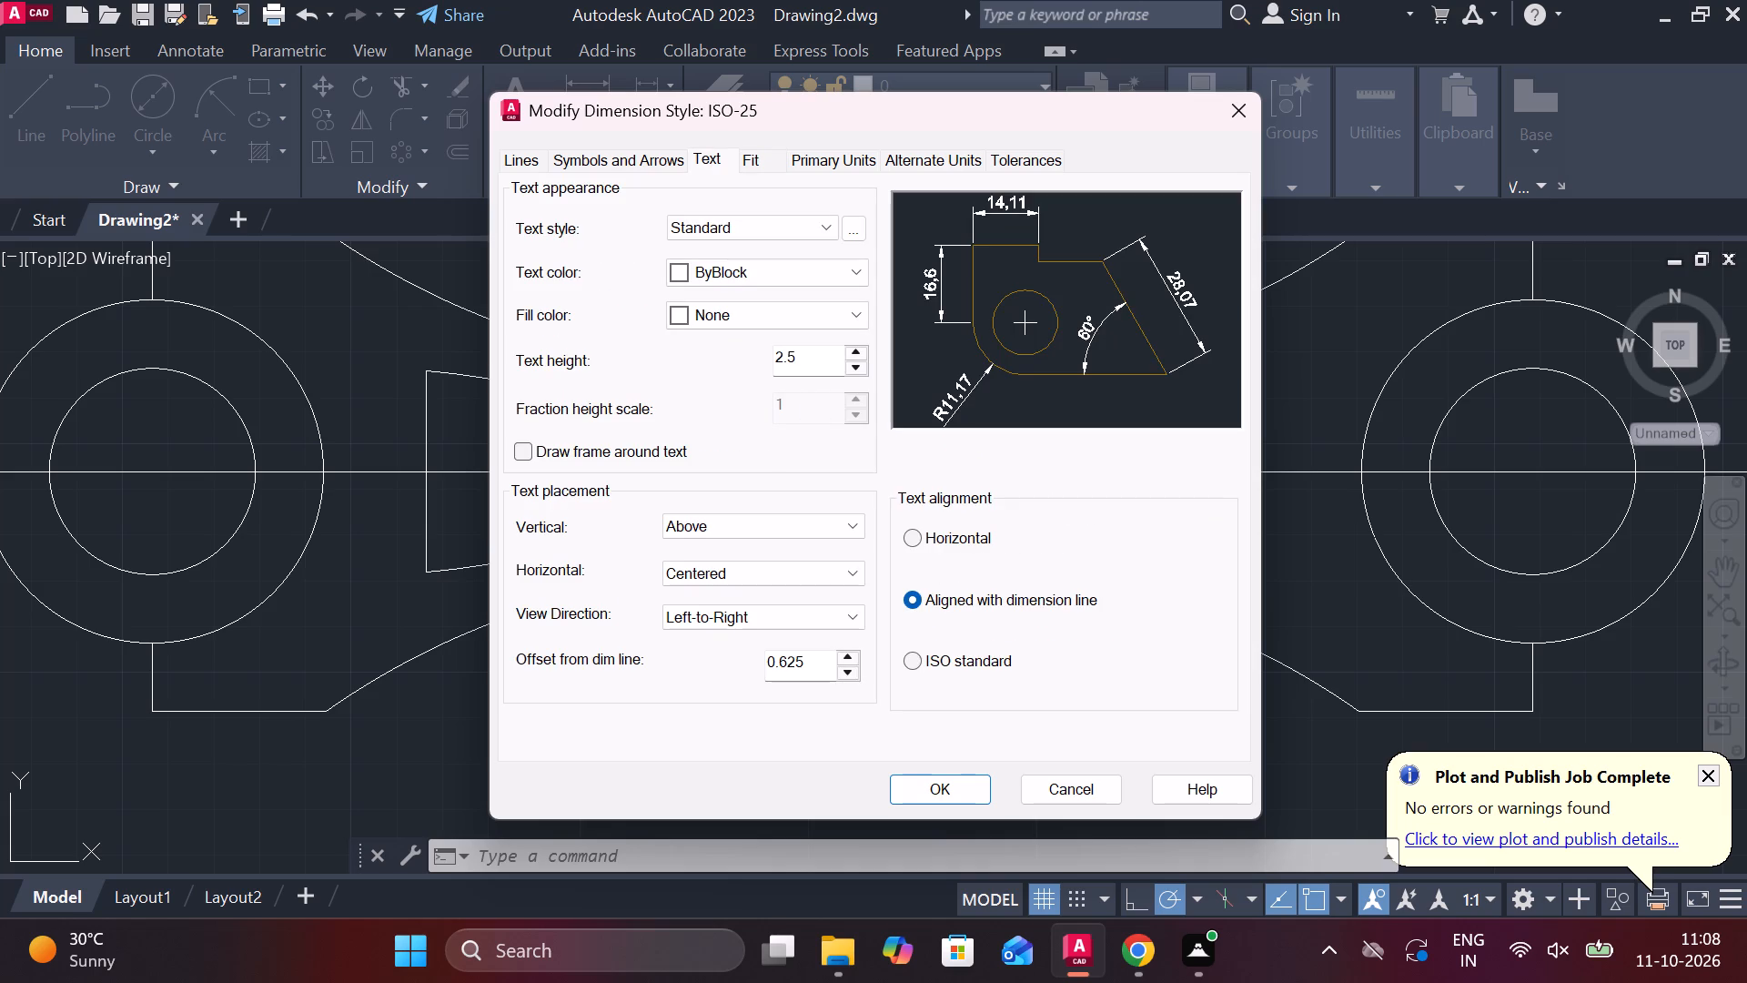
drag(828, 355, 809, 355)
click(803, 355)
drag(803, 355, 713, 350)
key(Delete)
key(4)
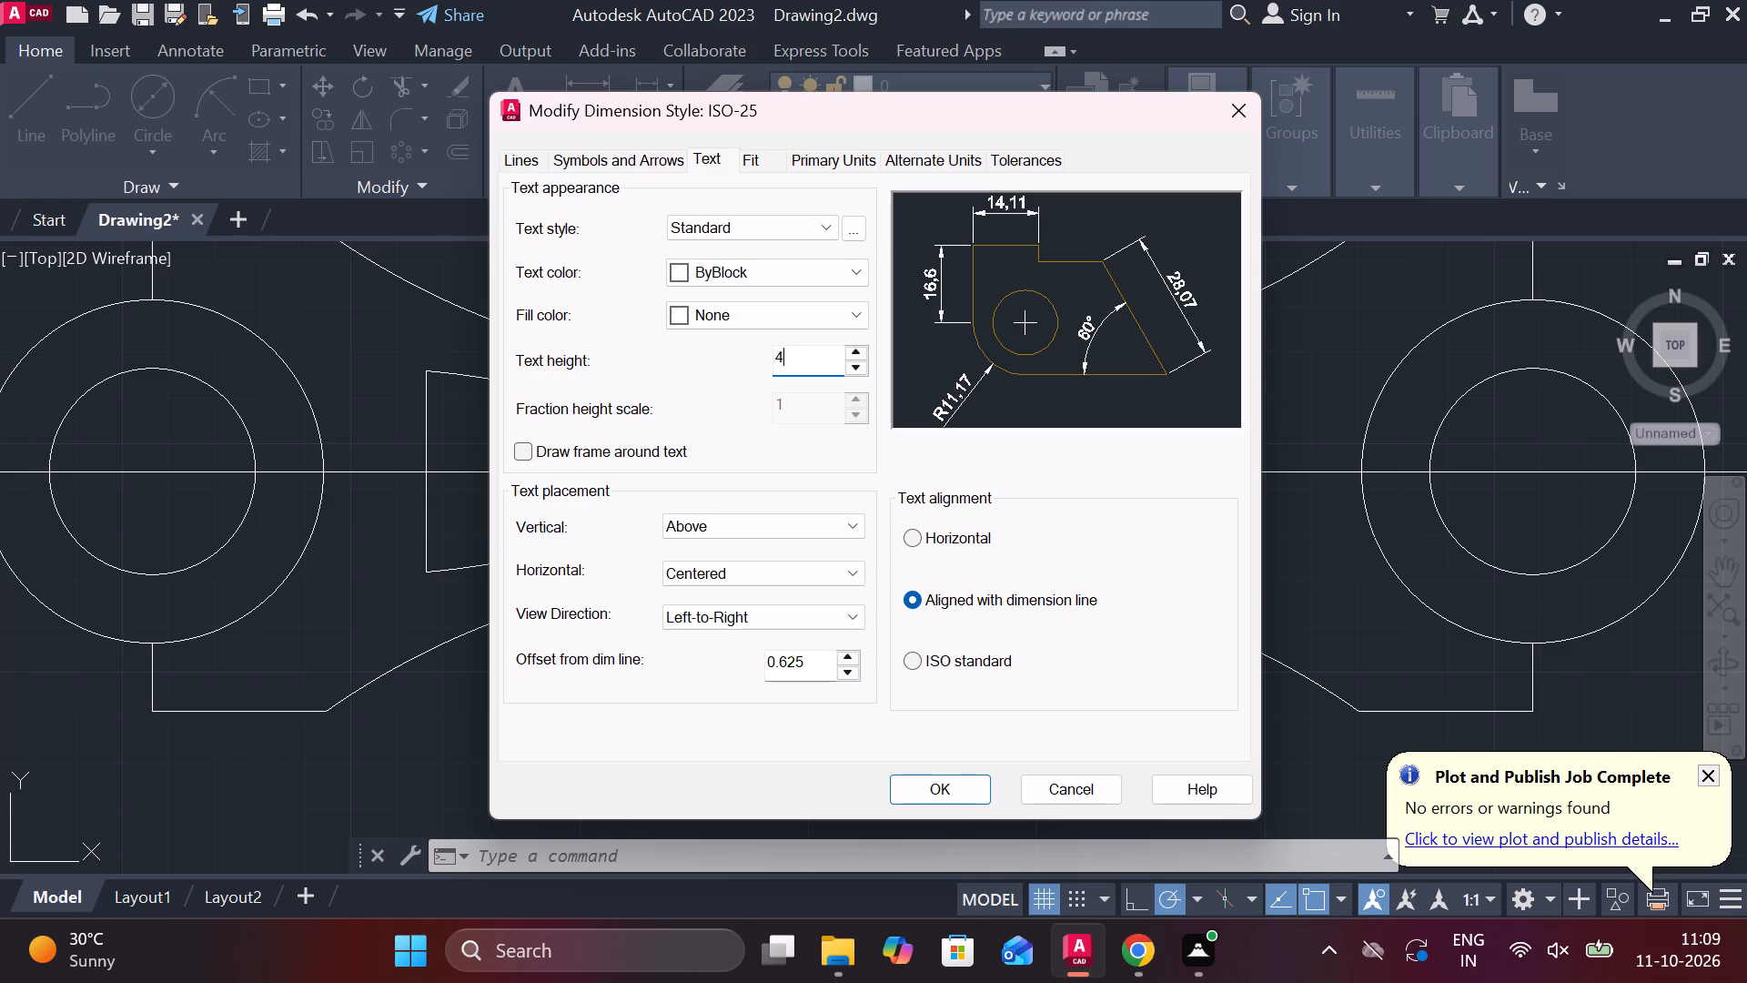
text(.5)
Set the ISO-25 dimension arrow size to 3.
click(669, 160)
drag(554, 440, 442, 440)
key(Delete)
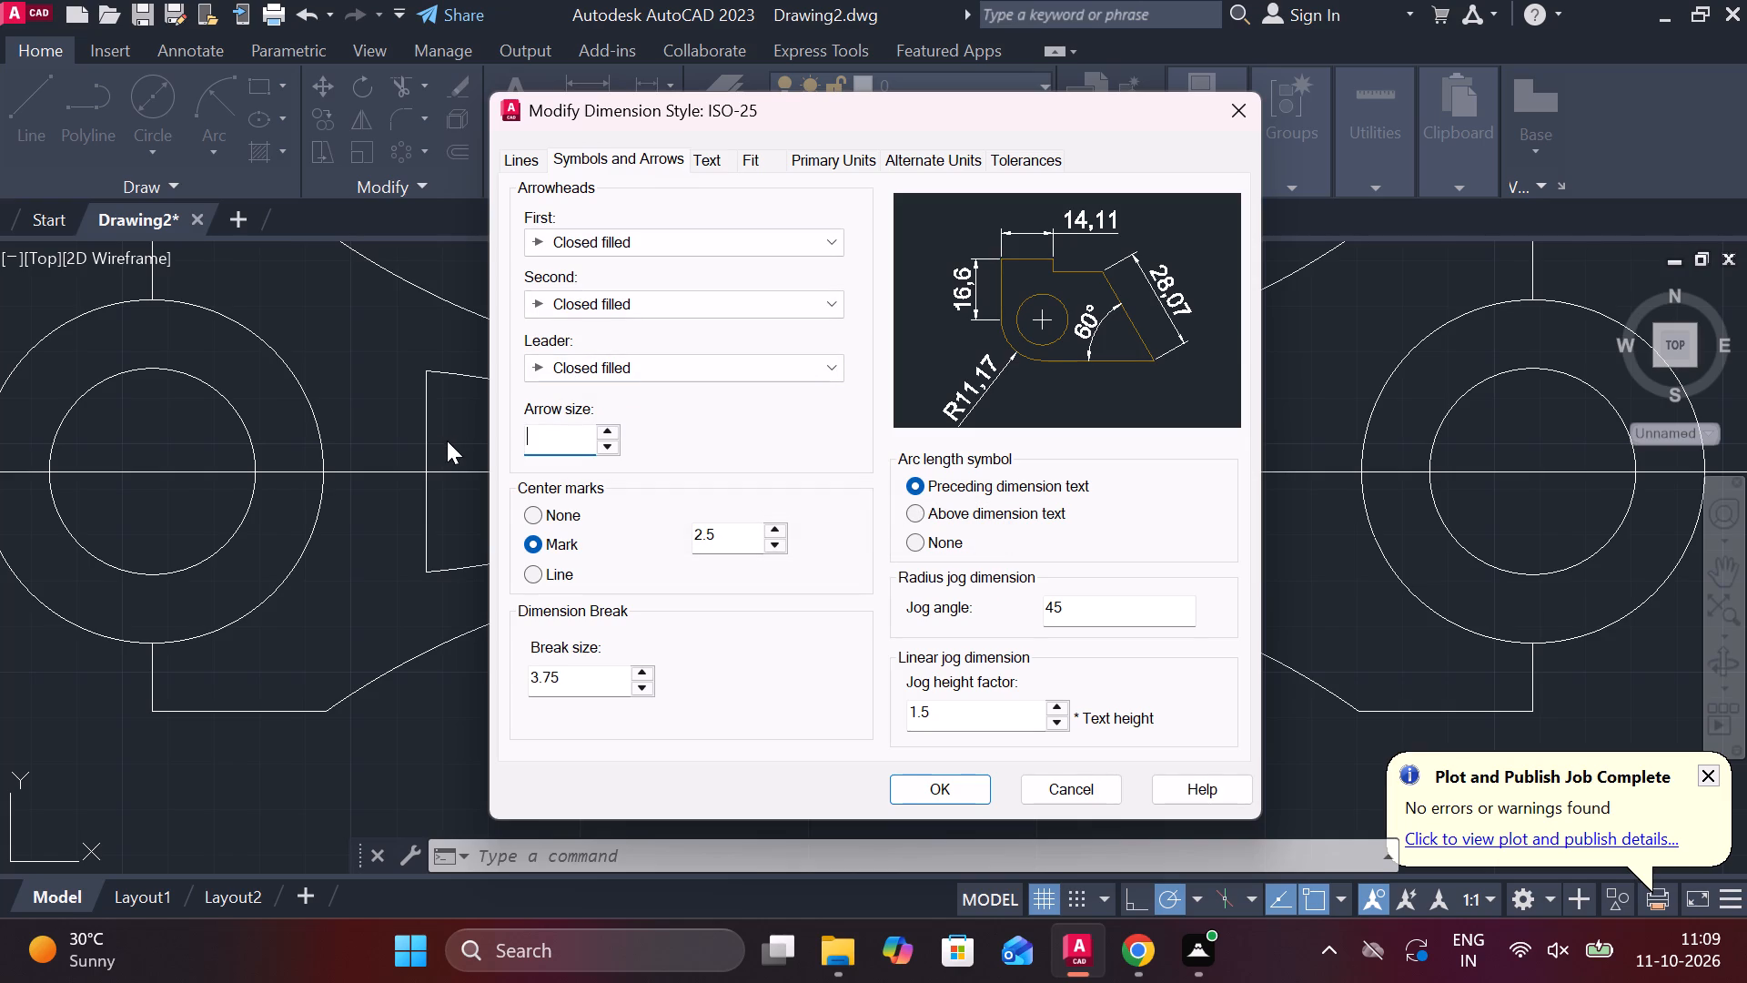
key(3)
Set the ISO-25 dimension text alignment to ISO standard and make ISO-25 the current dimension style.
click(610, 155)
click(528, 155)
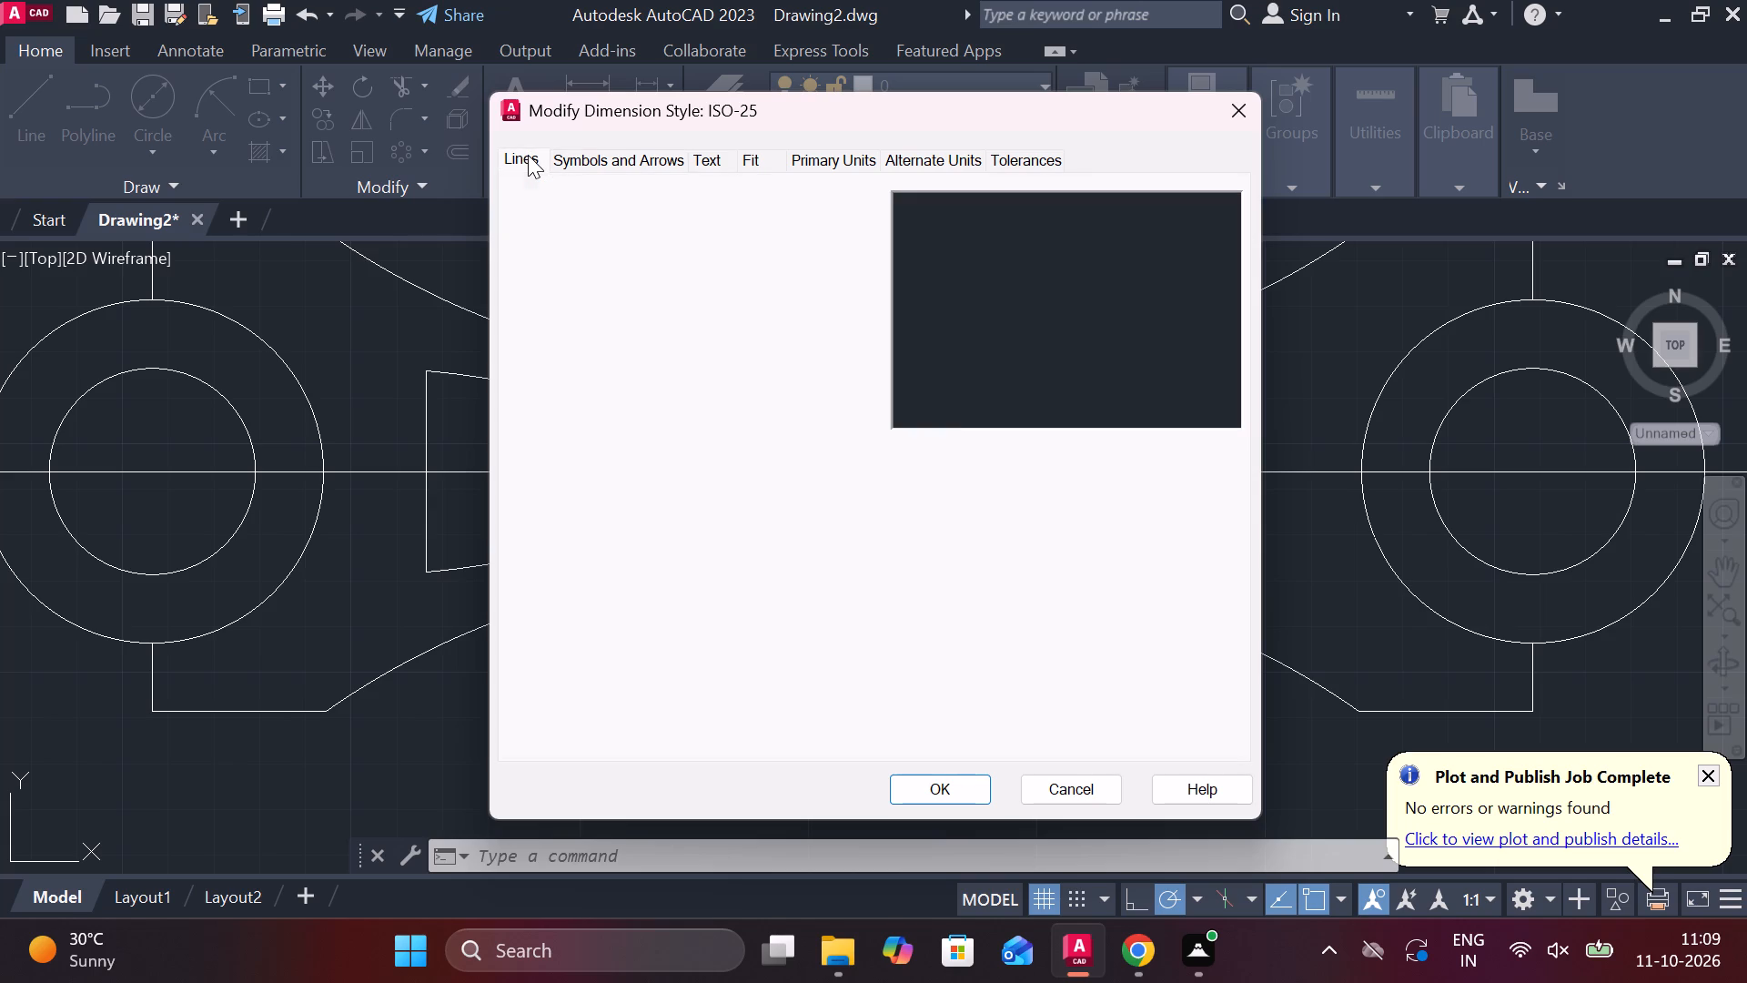
click(601, 157)
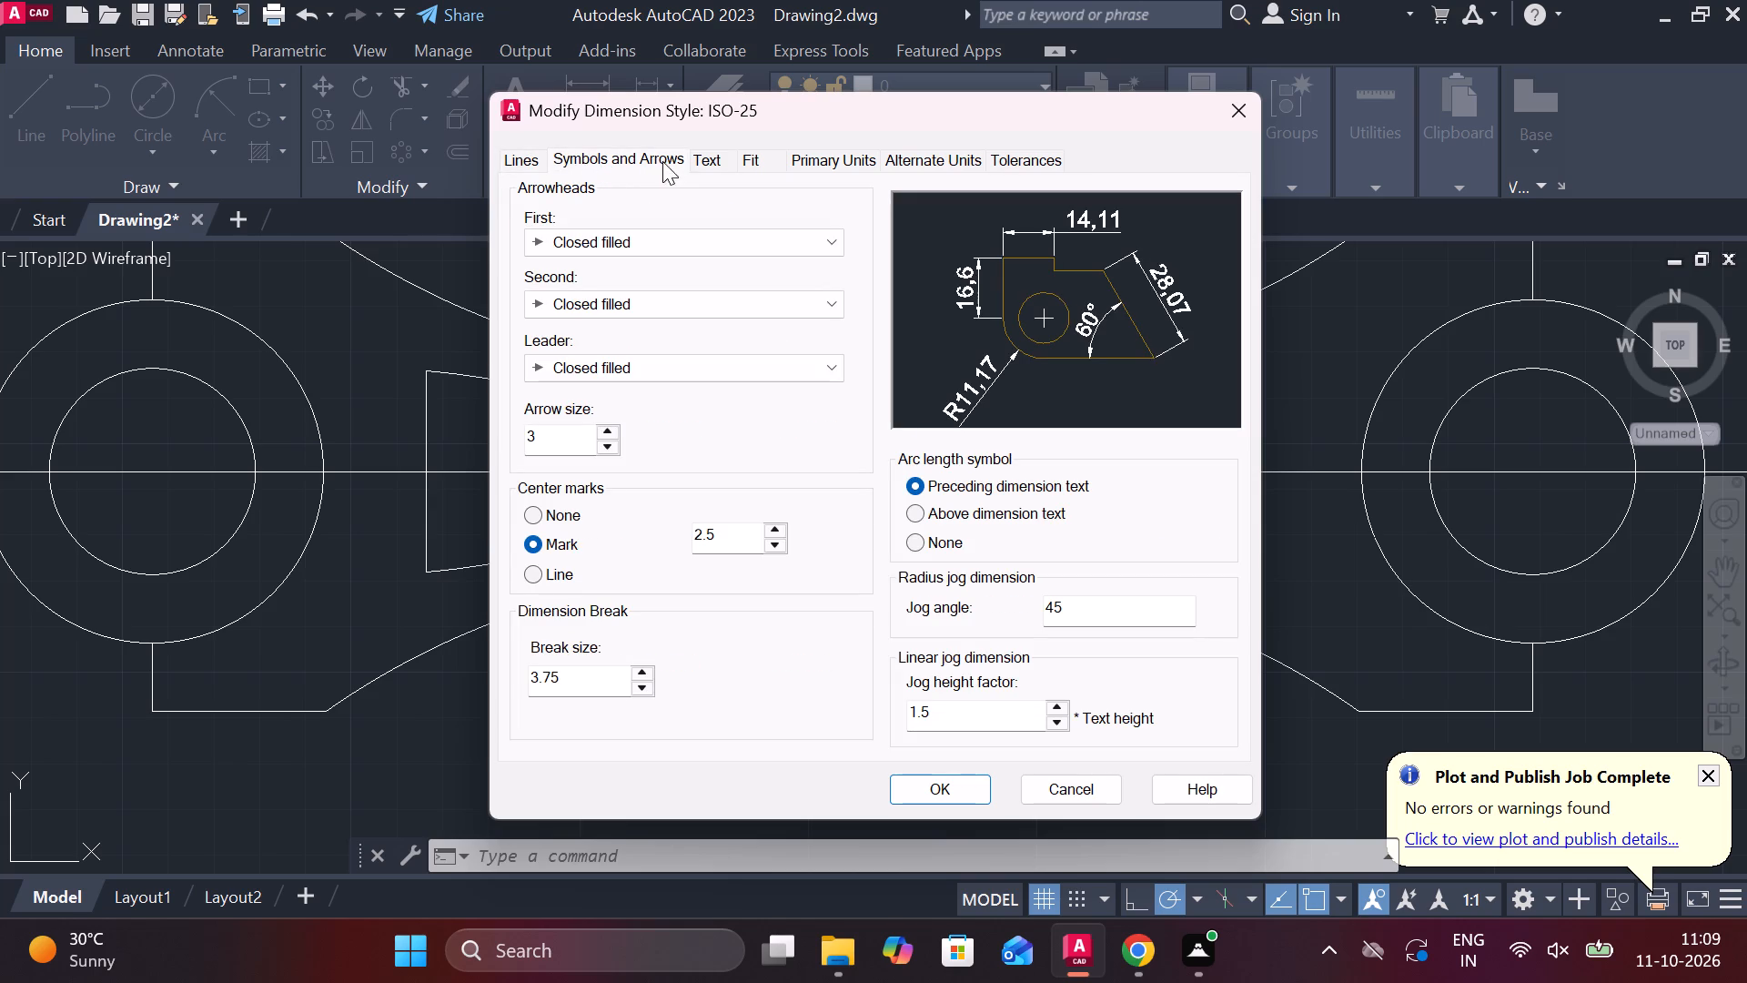
click(712, 159)
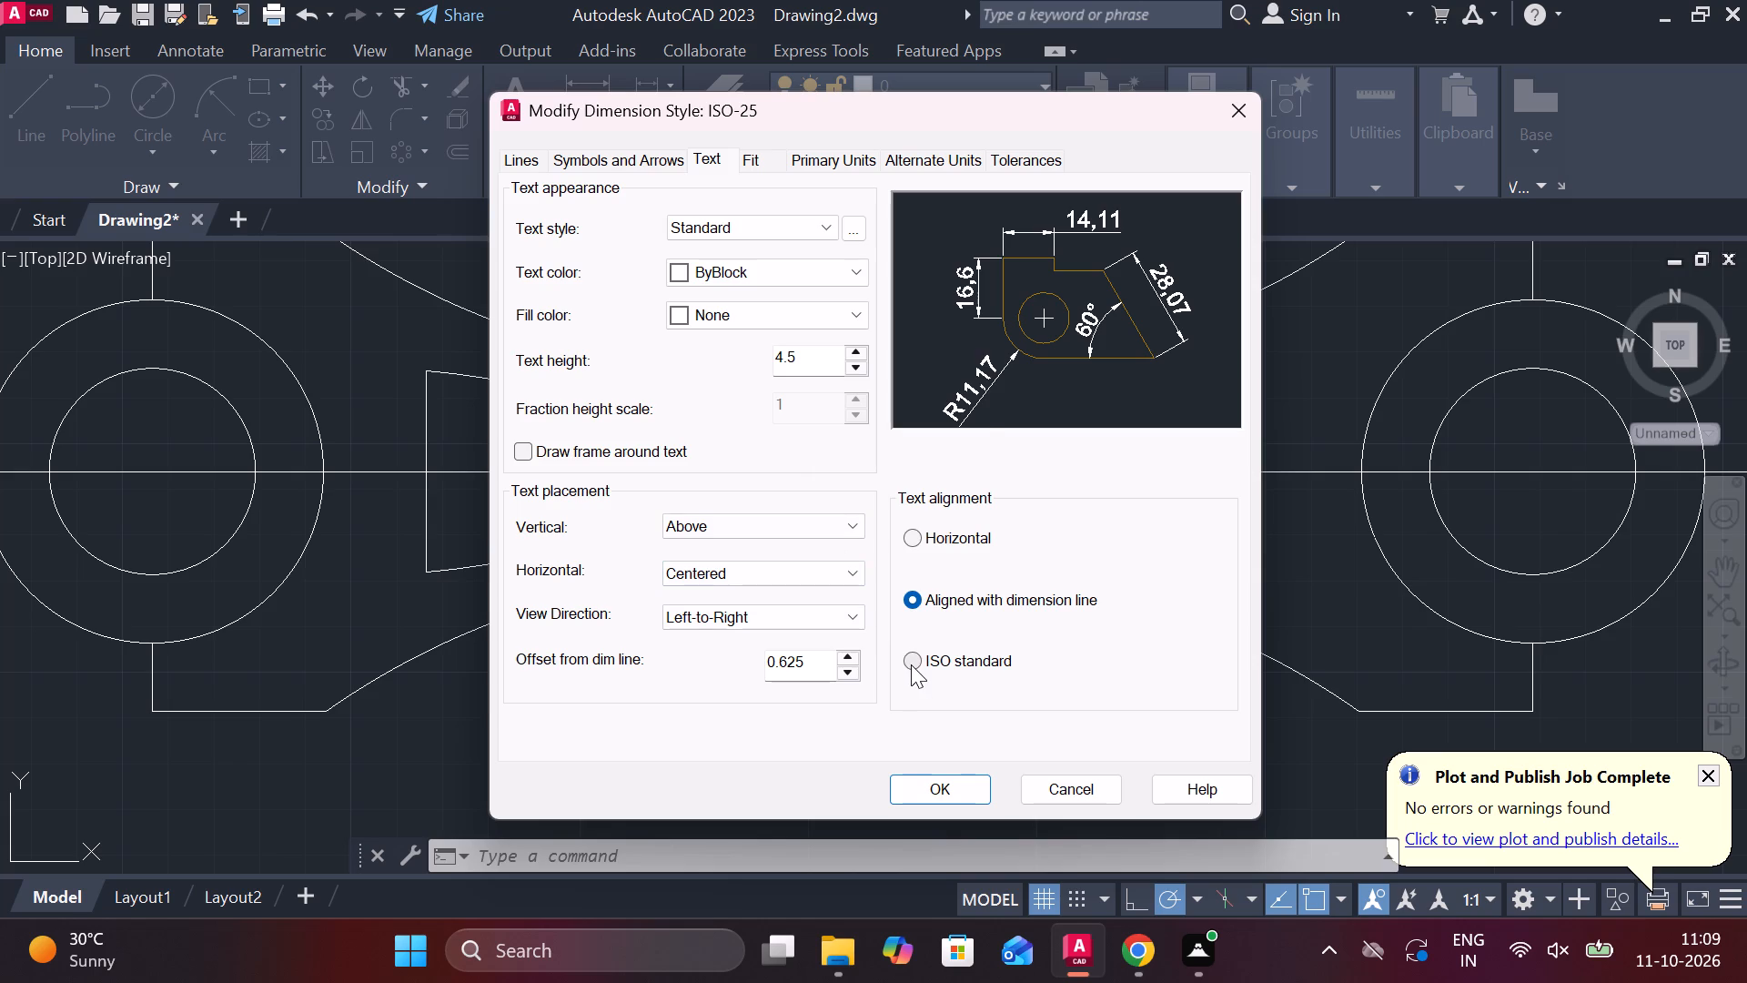
click(911, 664)
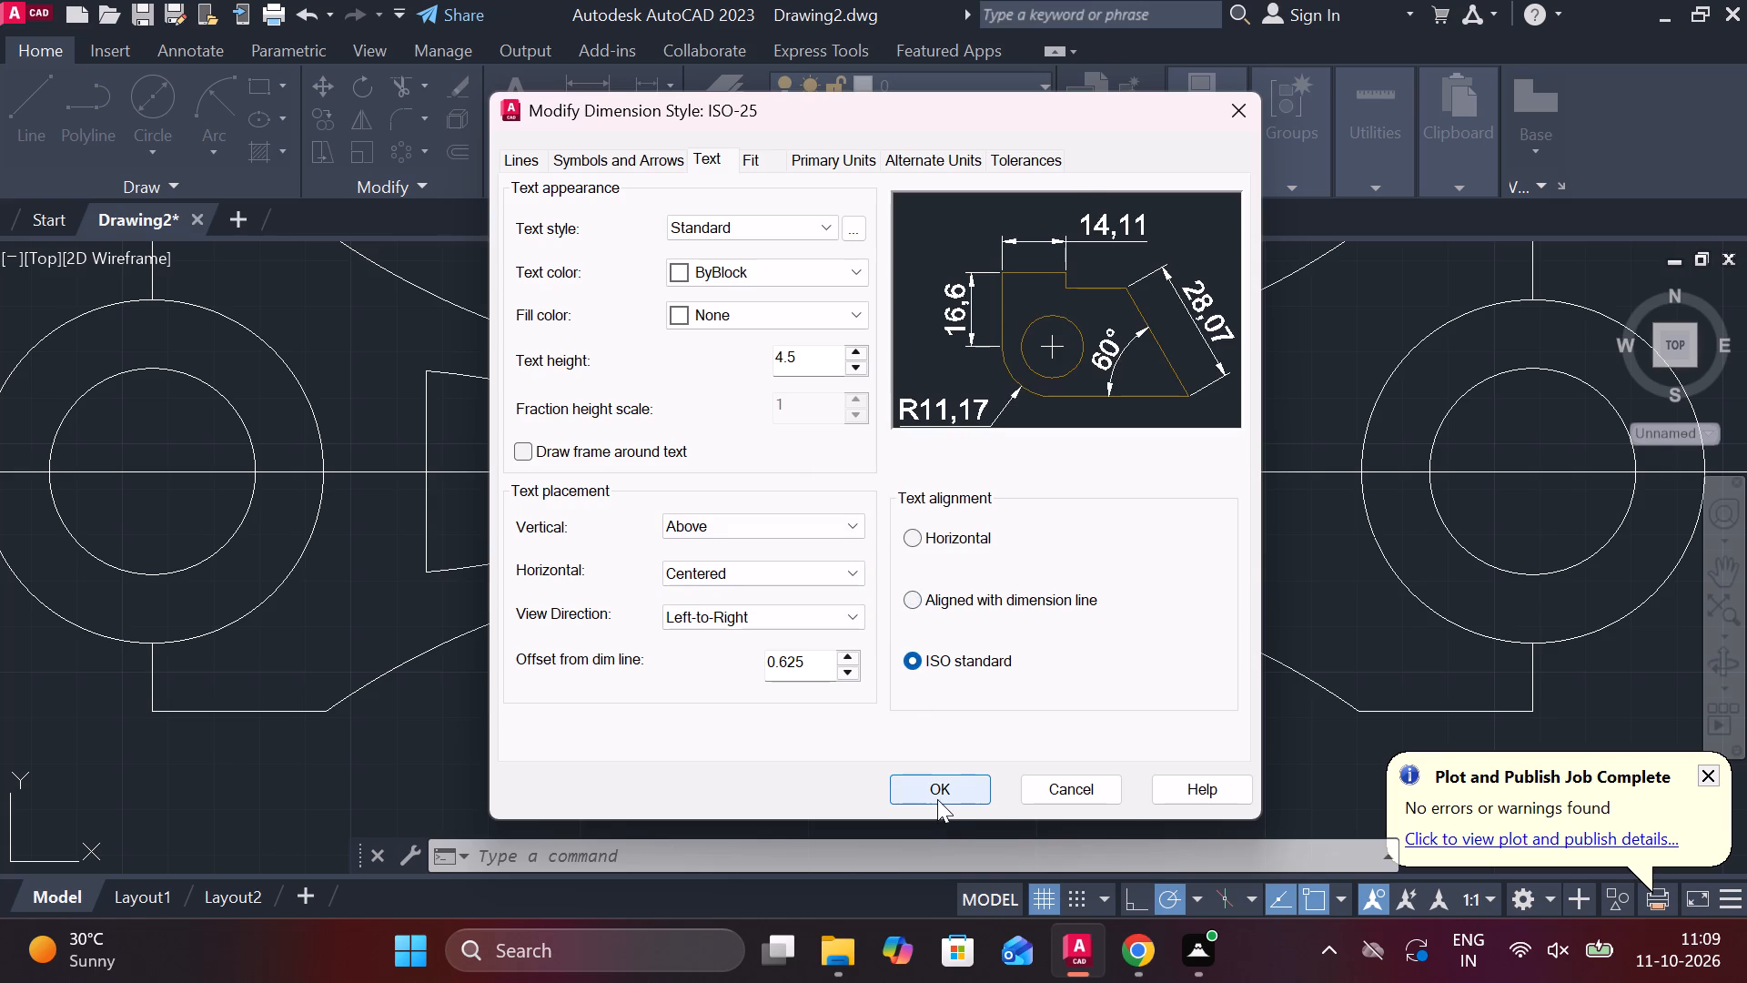
click(937, 799)
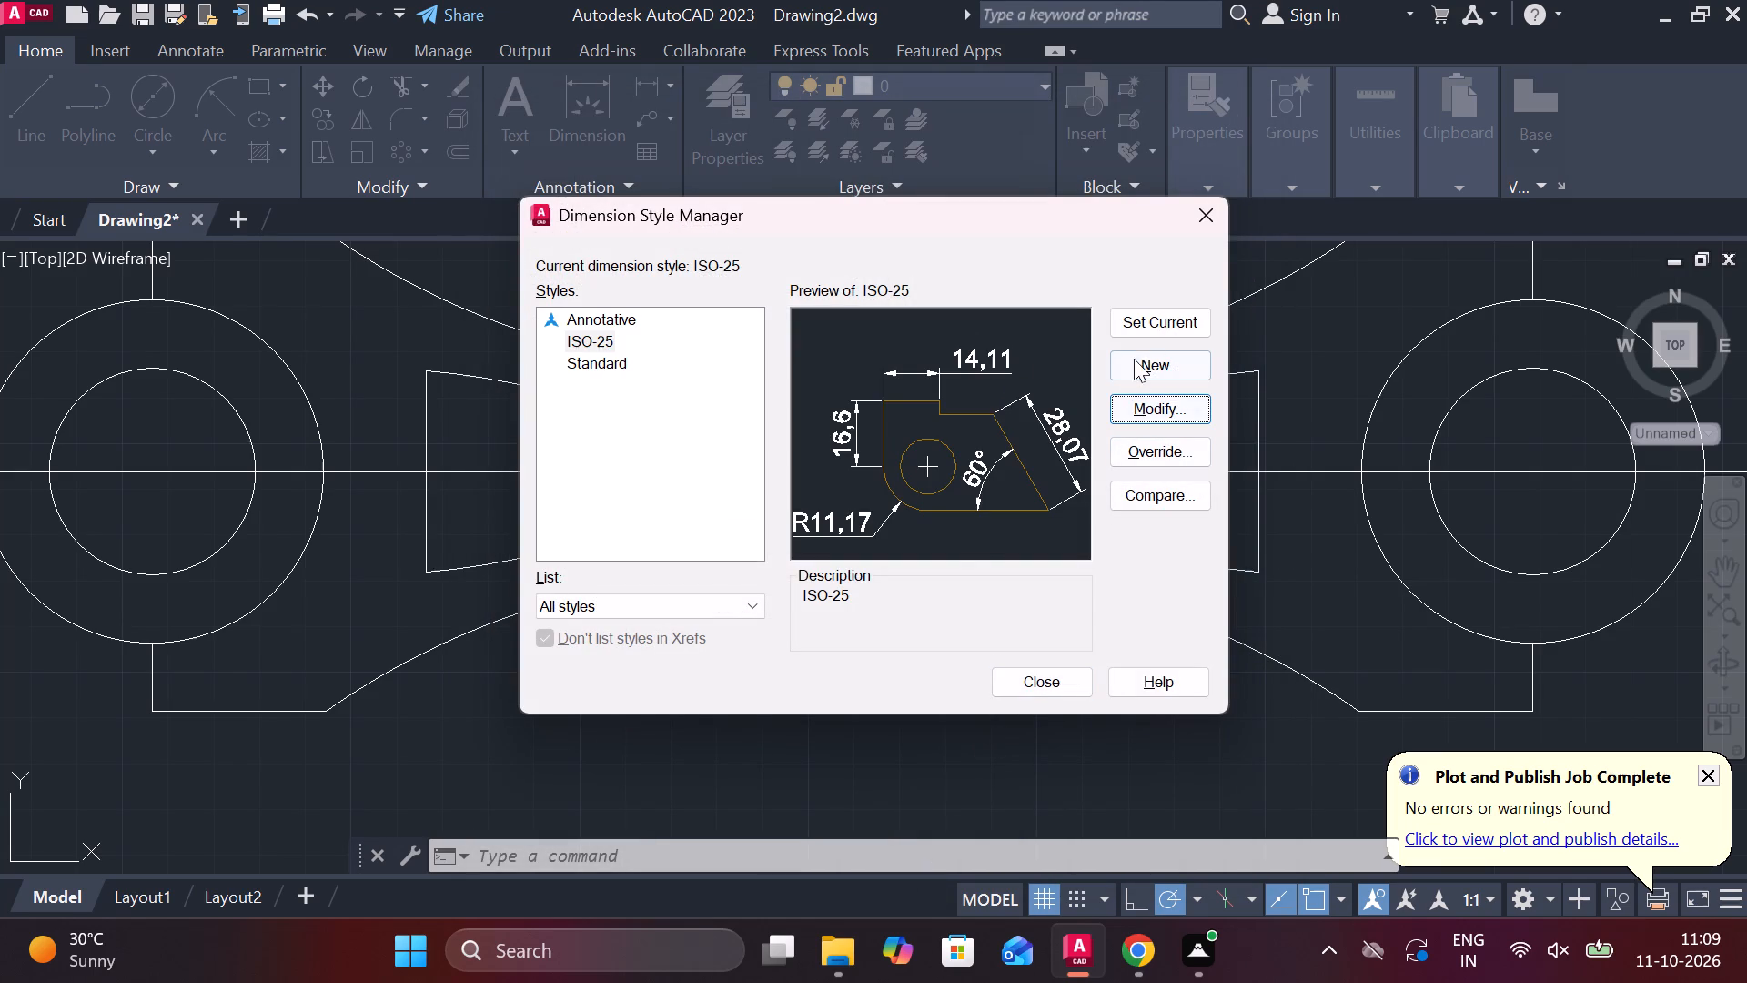
click(1164, 322)
click(1070, 675)
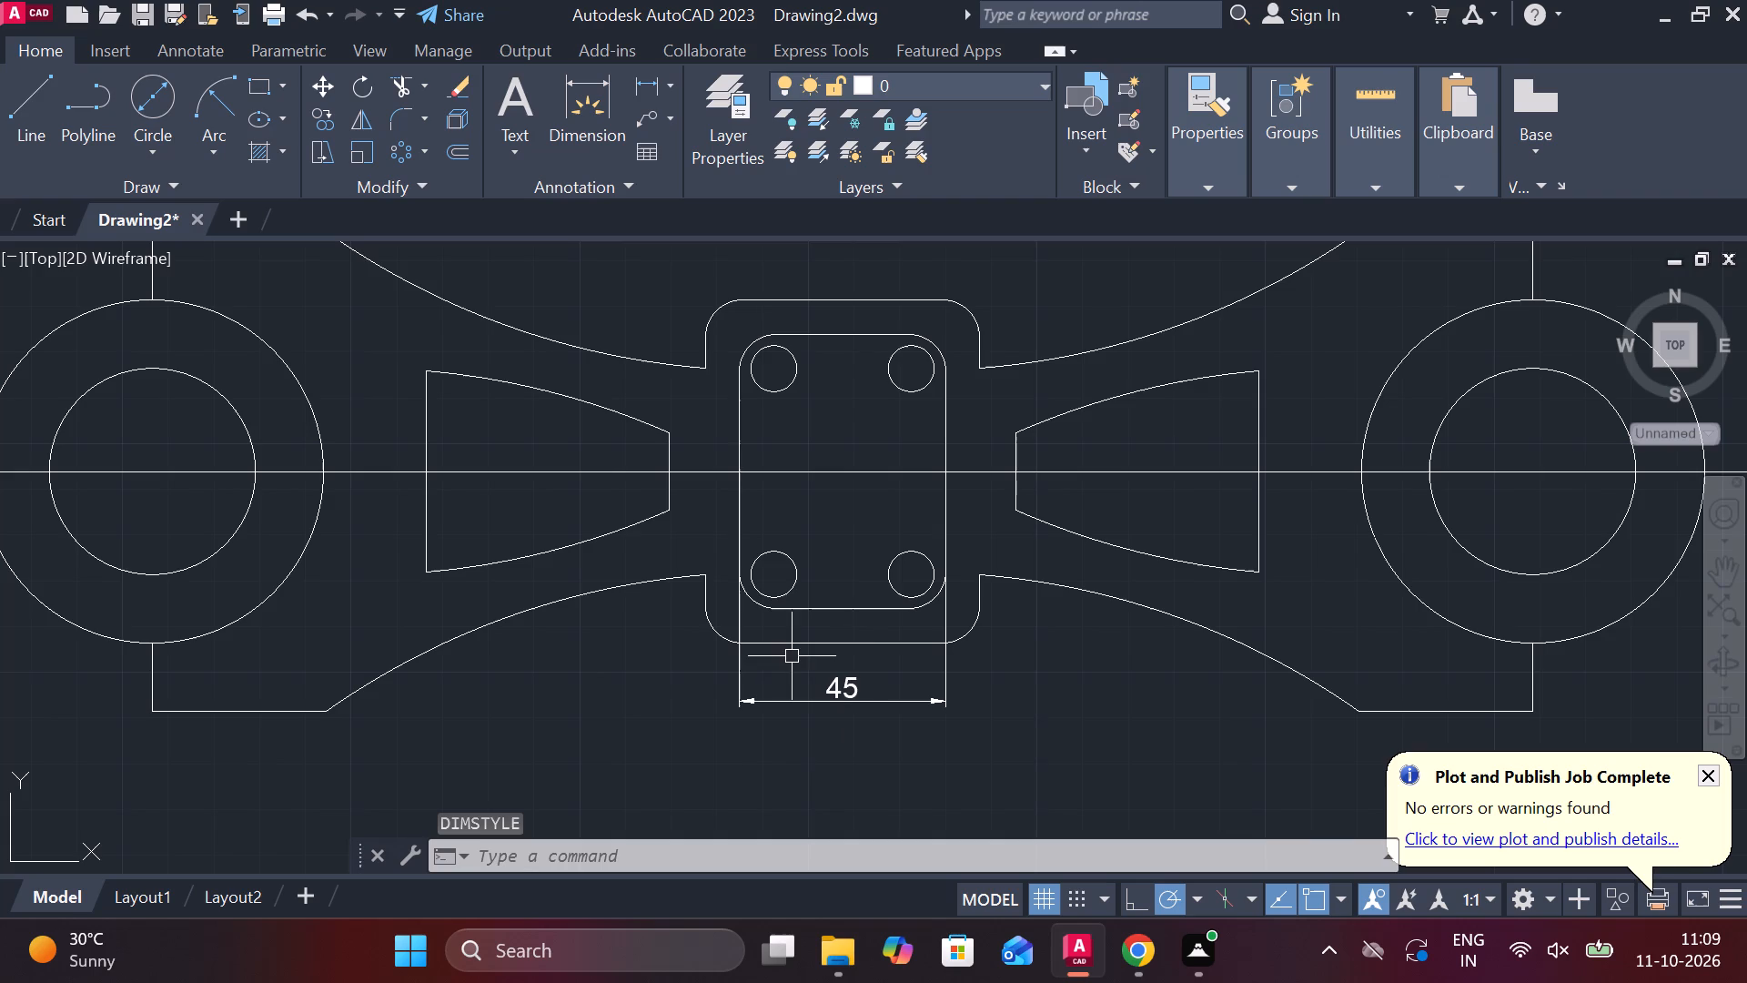
Add a linear dimension for the outer plate's width, placed below the inner frame's width dimension.
click(672, 88)
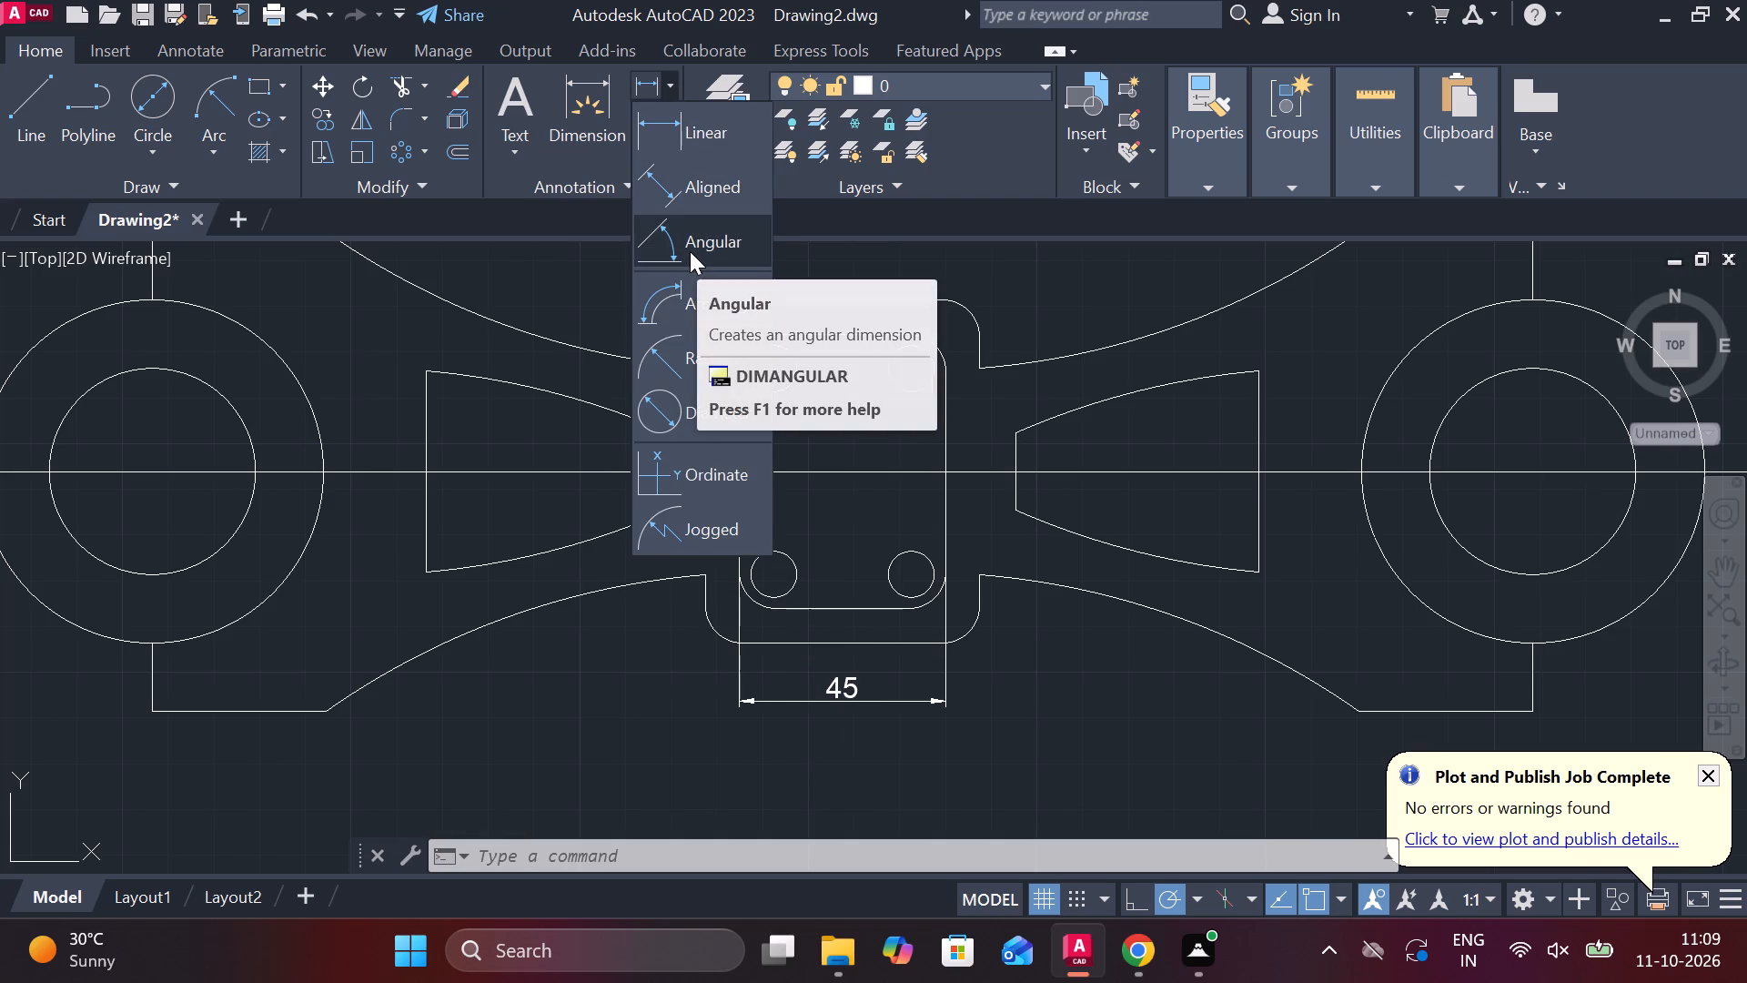
click(703, 147)
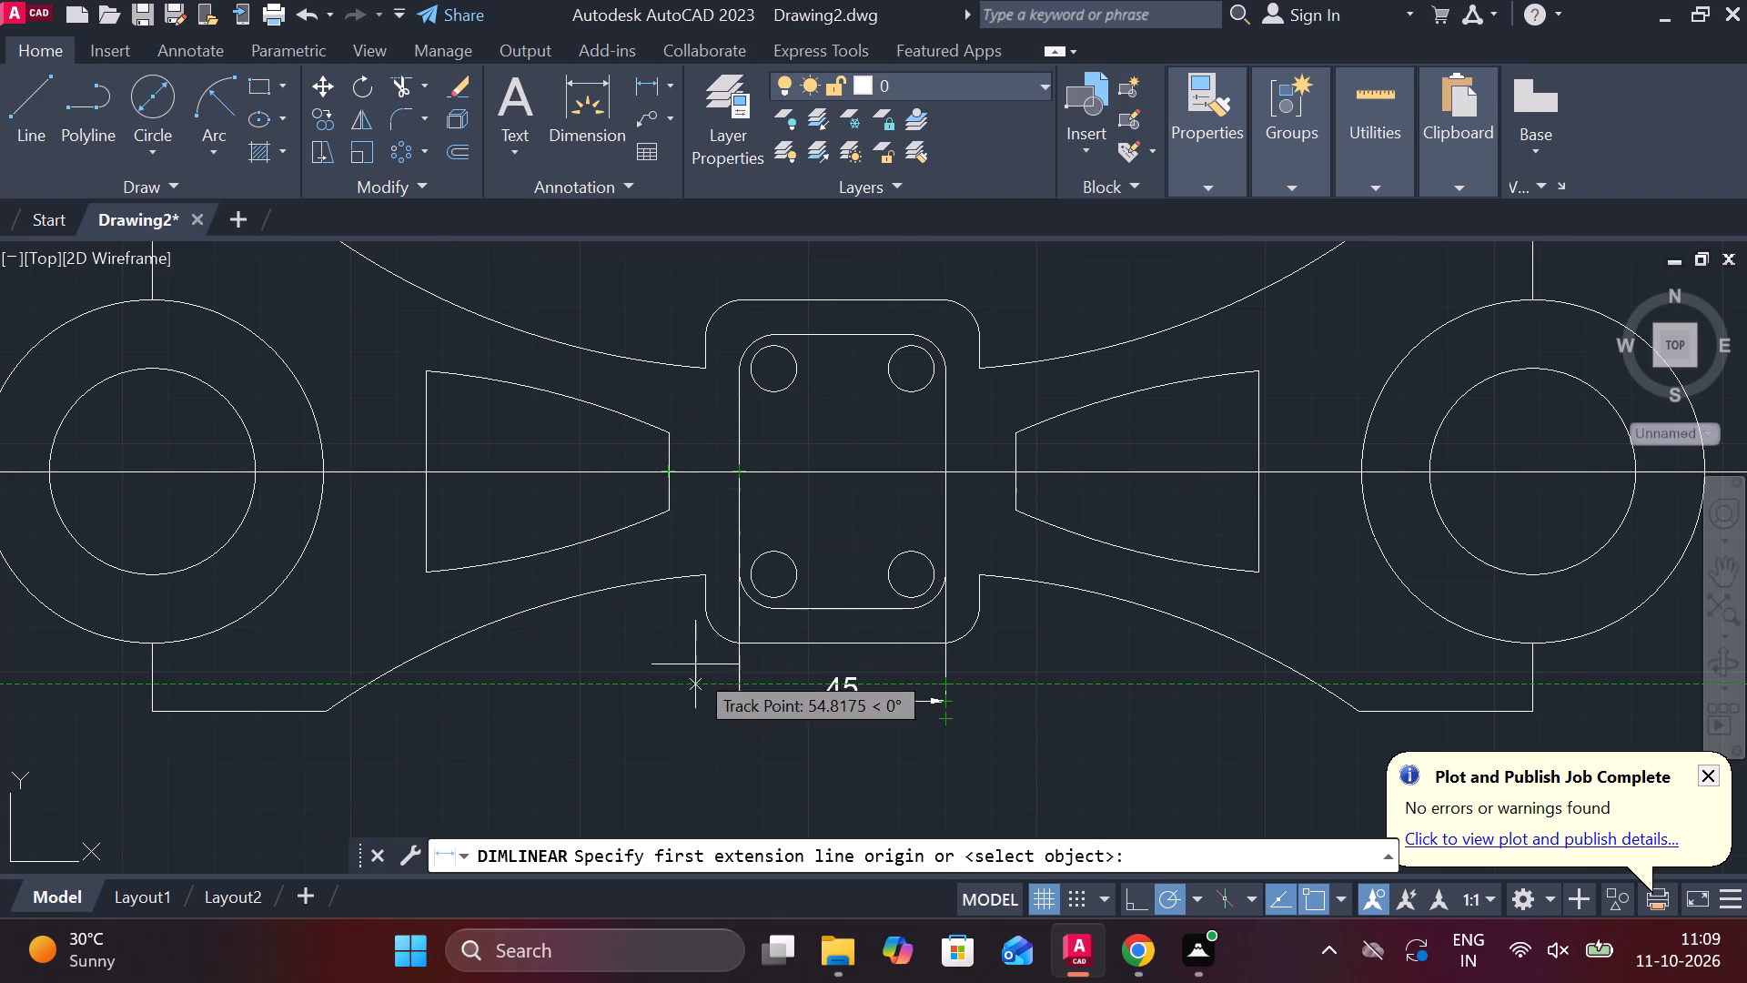
click(701, 610)
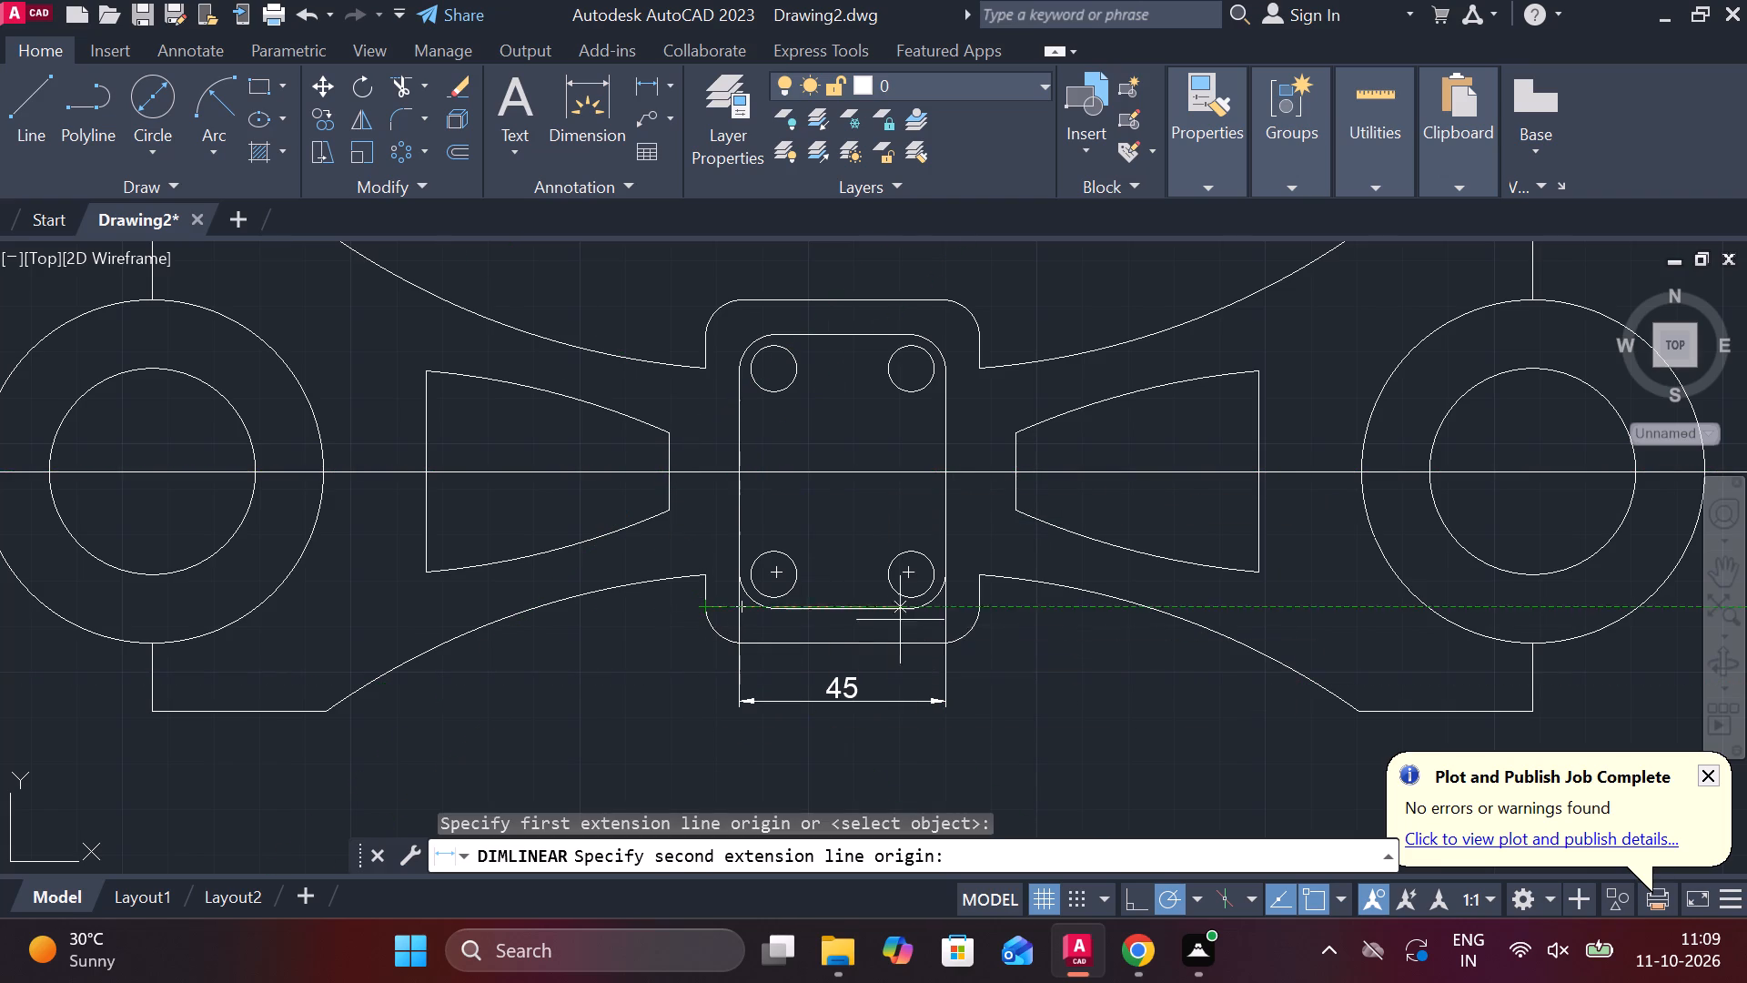
click(977, 615)
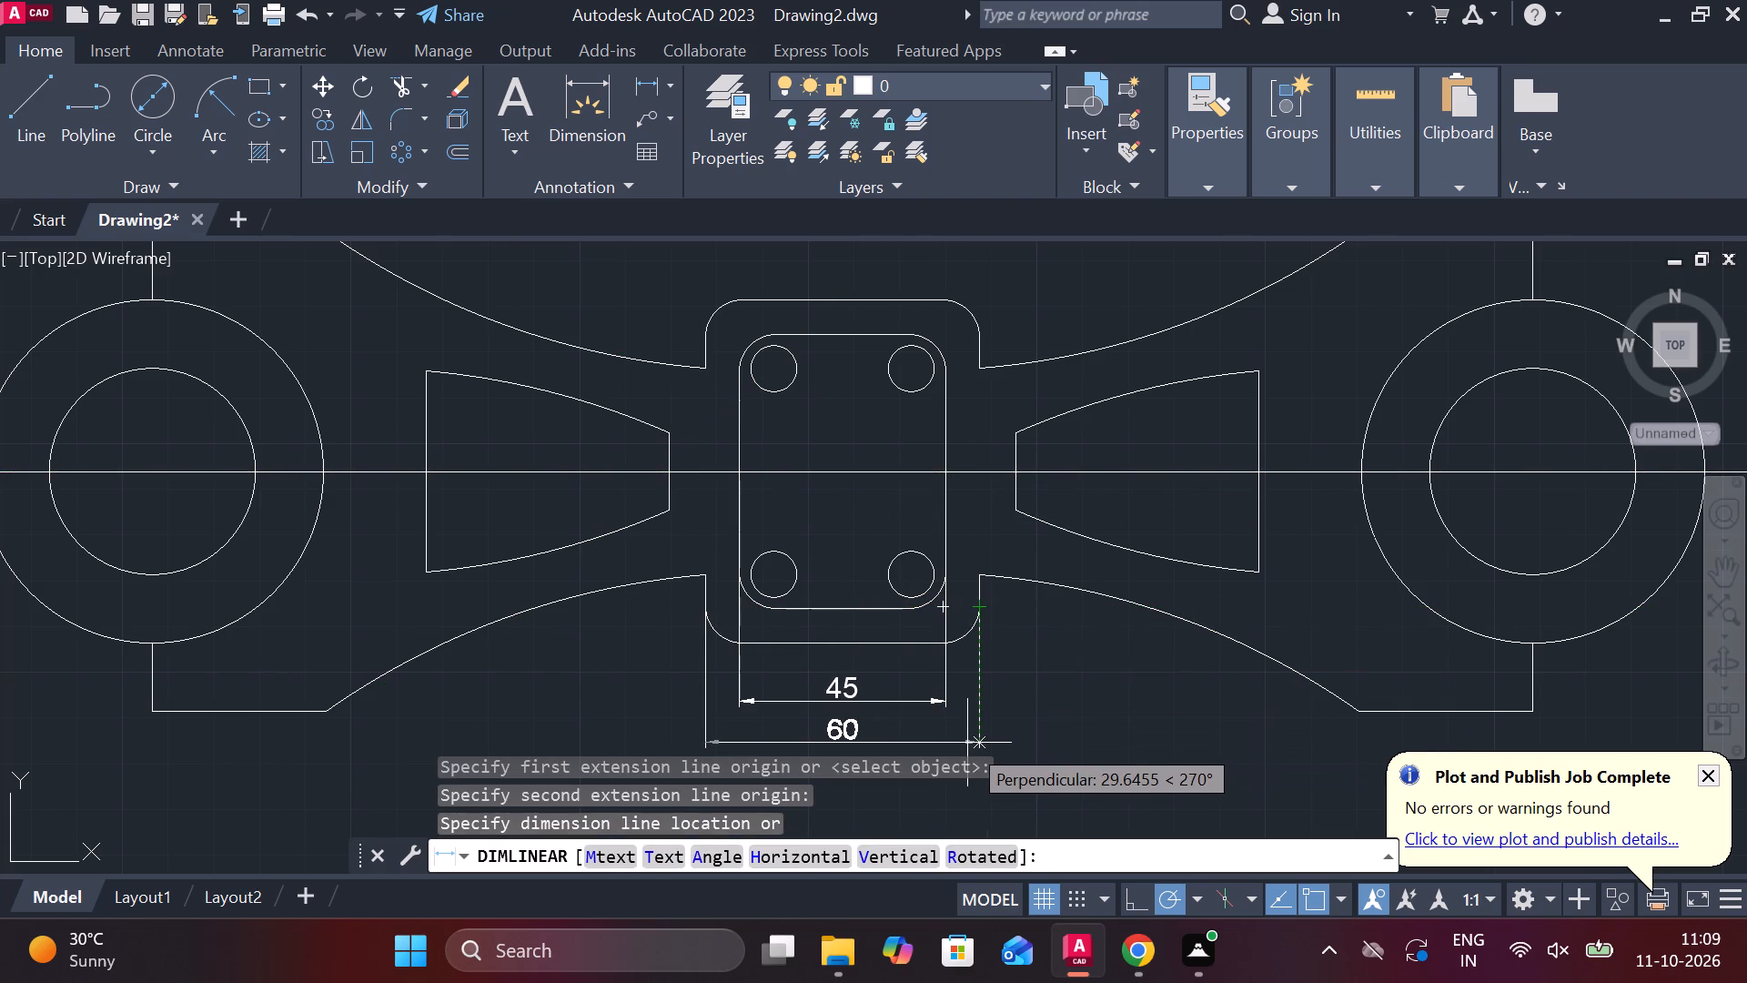
click(967, 743)
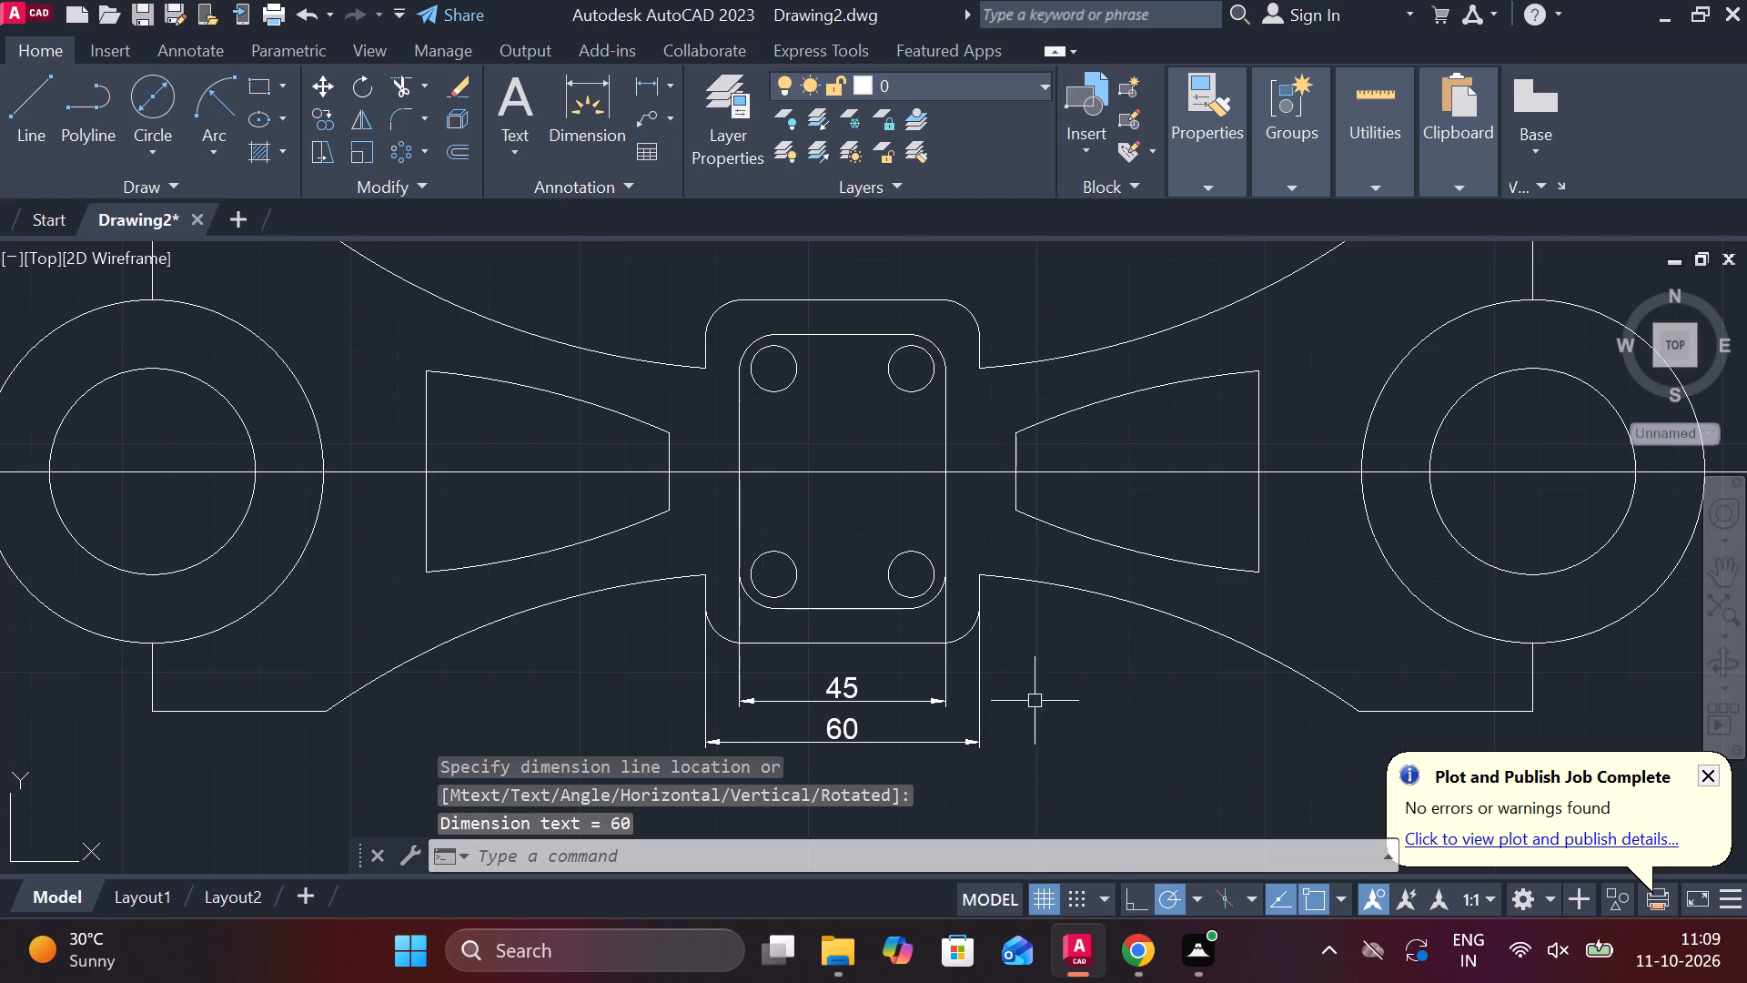
Add a linear dimension between the lower outer corners beneath the two flanking circles, placed below the plate width dimensions.
scroll(1080, 725, down, 2)
scroll(1057, 753, up, 2)
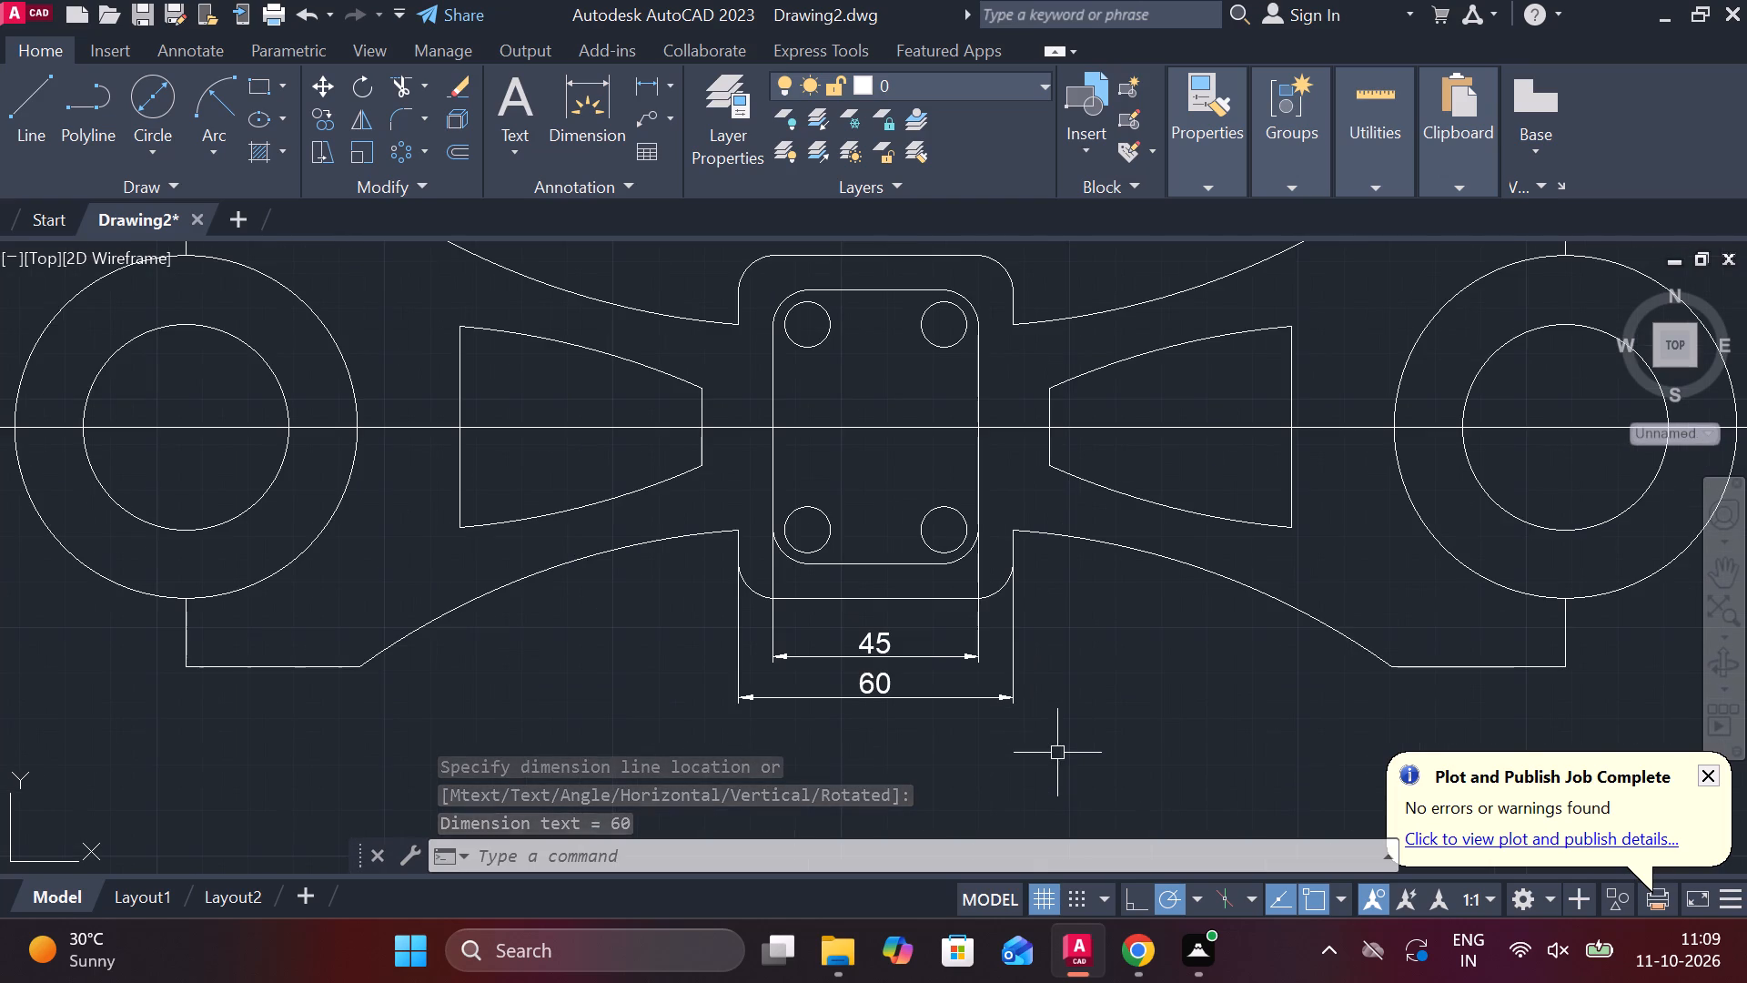
click(669, 84)
click(714, 136)
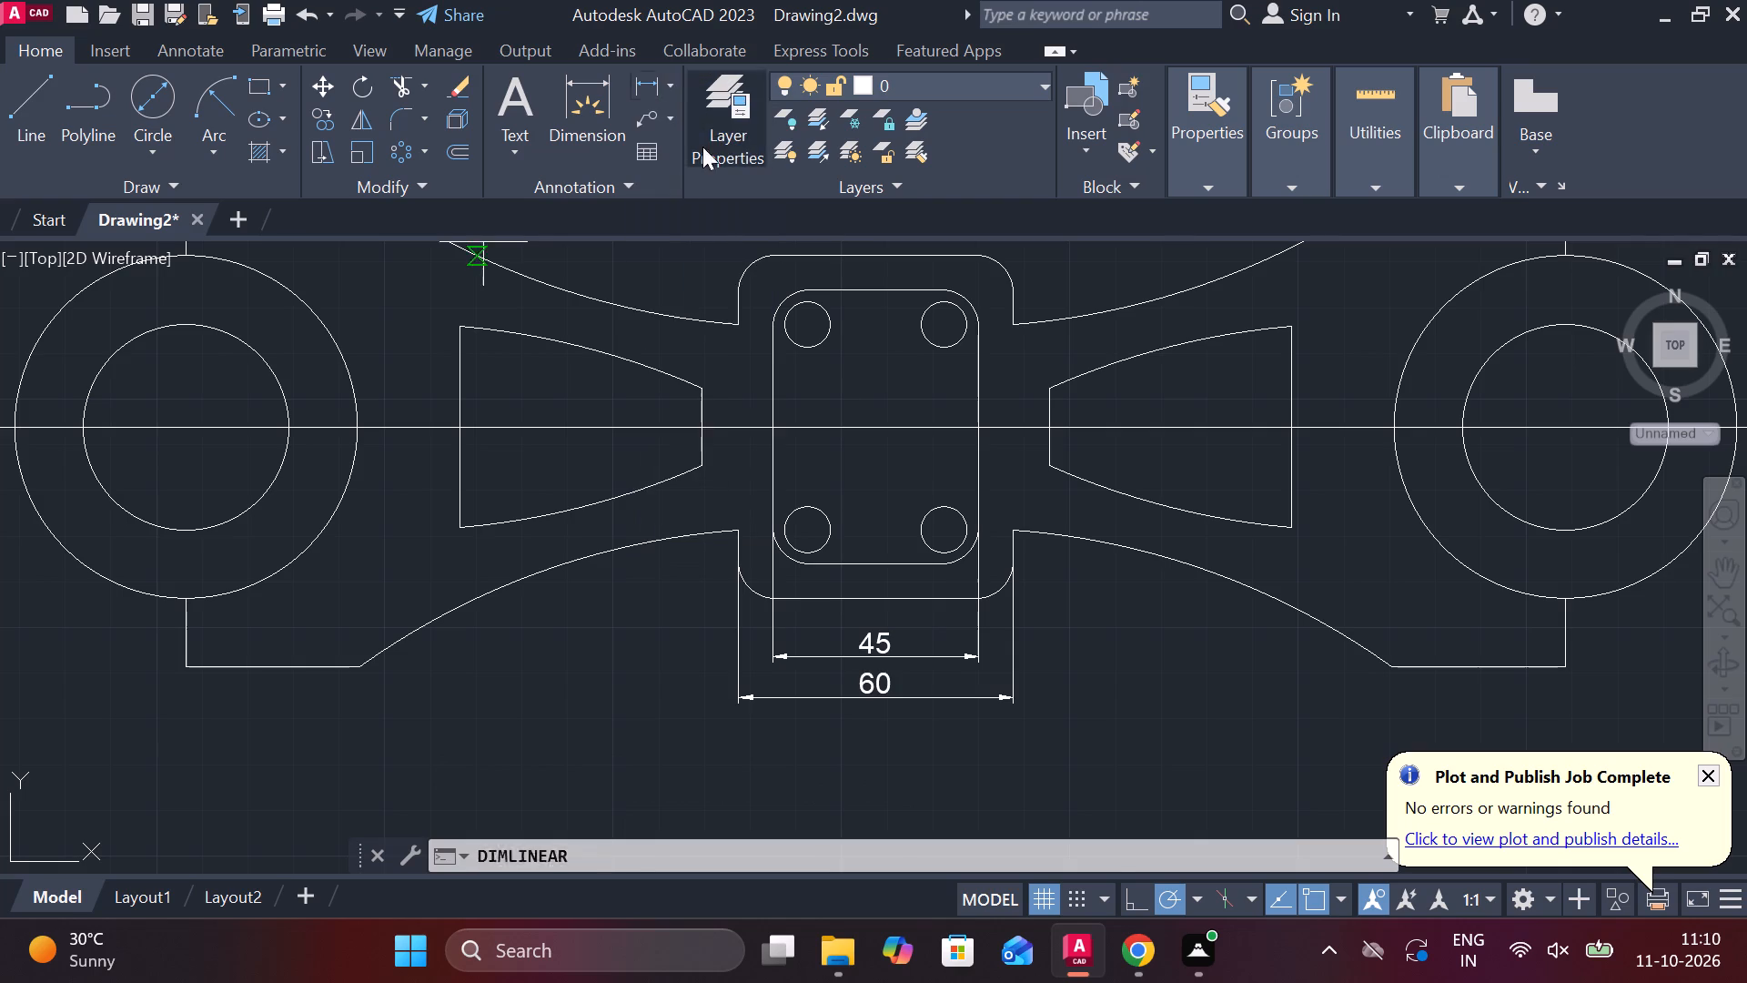
click(187, 664)
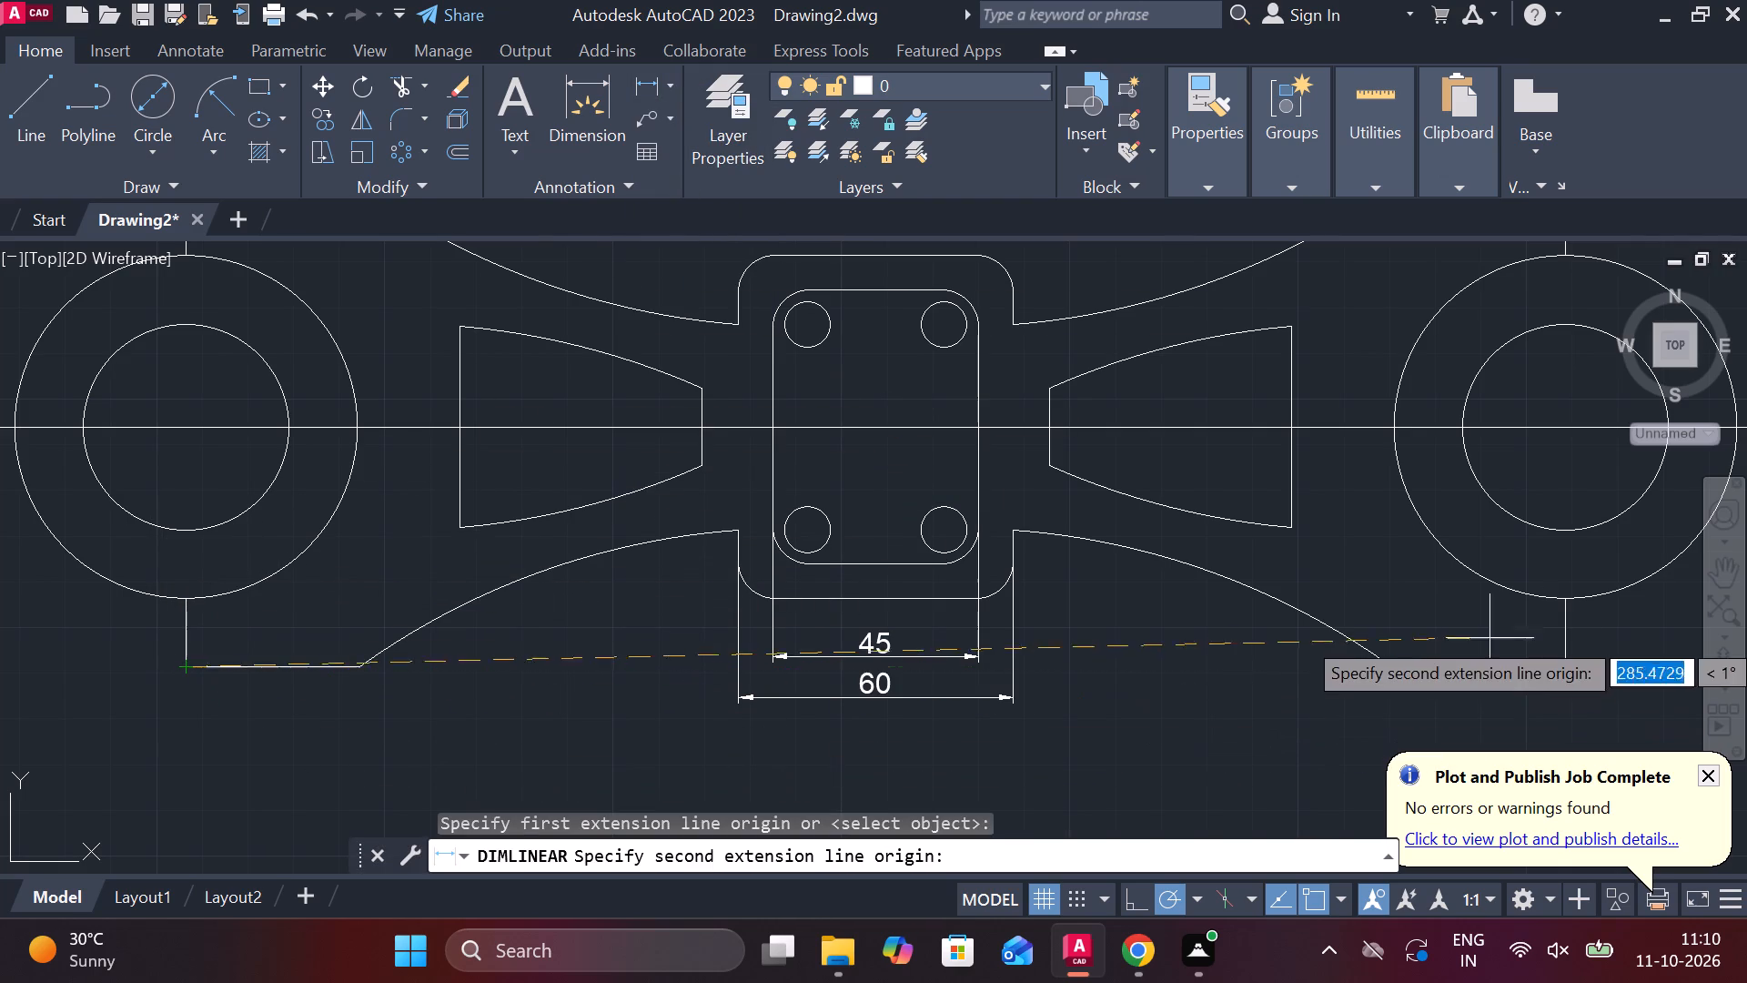
click(1561, 669)
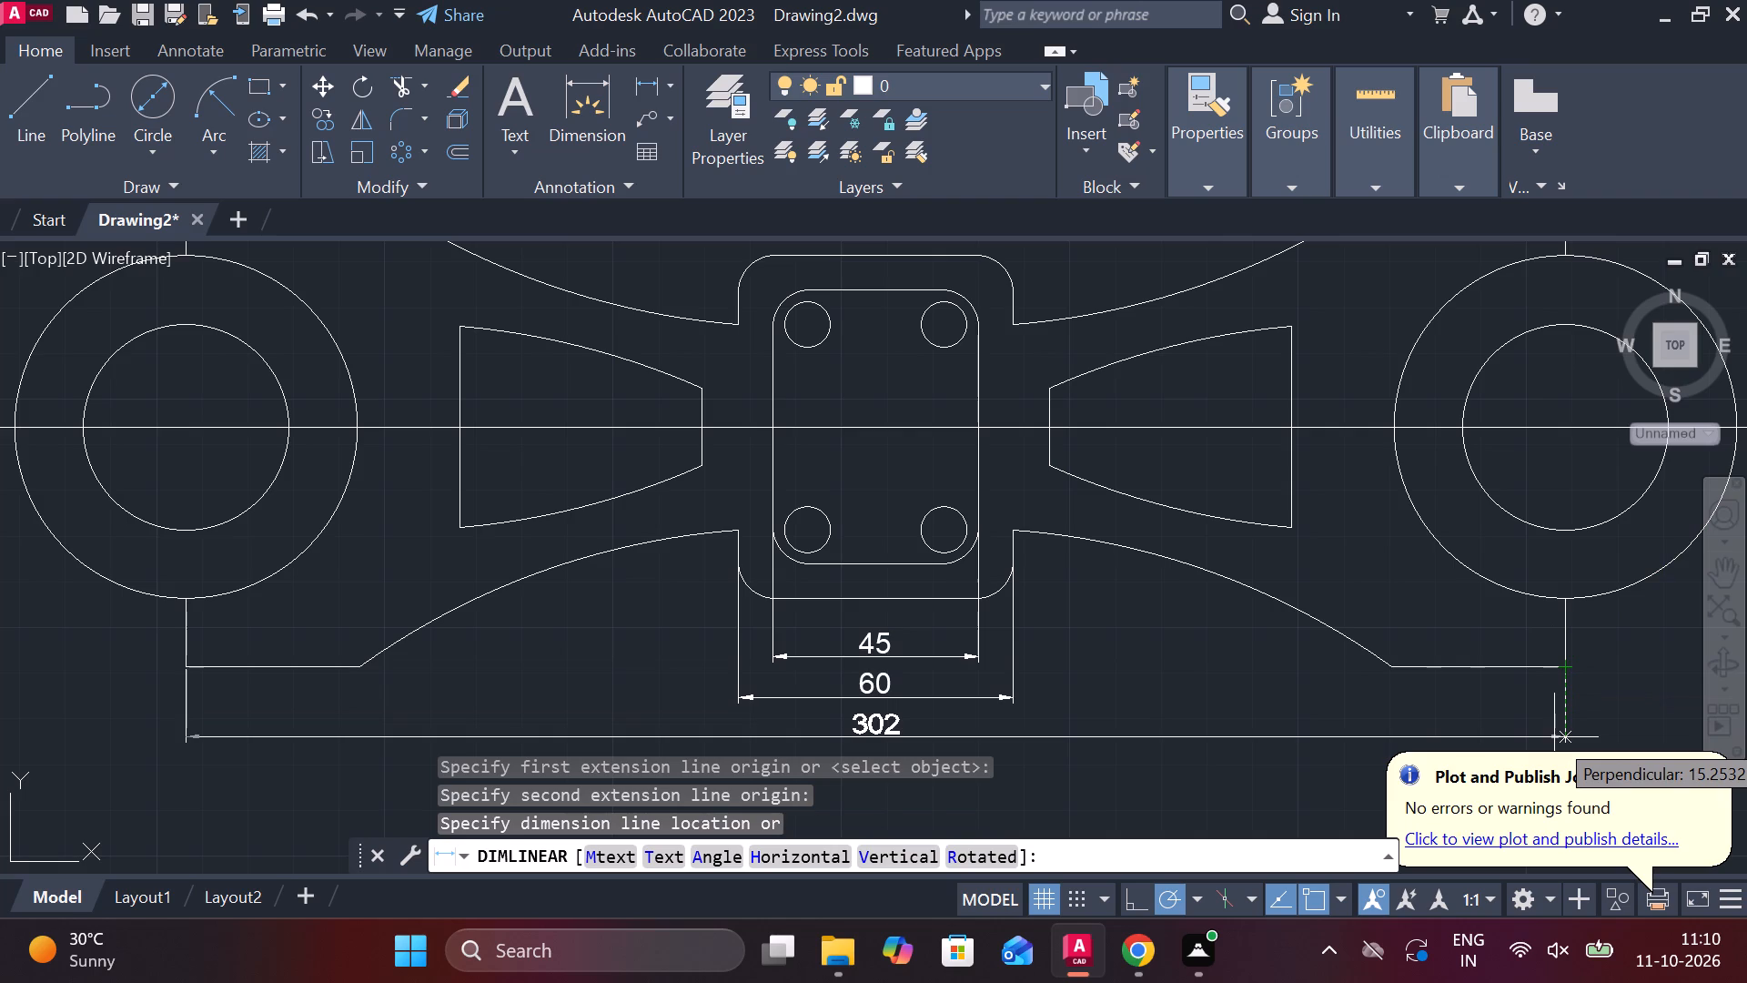
scroll(1554, 737, up, 1)
scroll(1554, 737, down, 1)
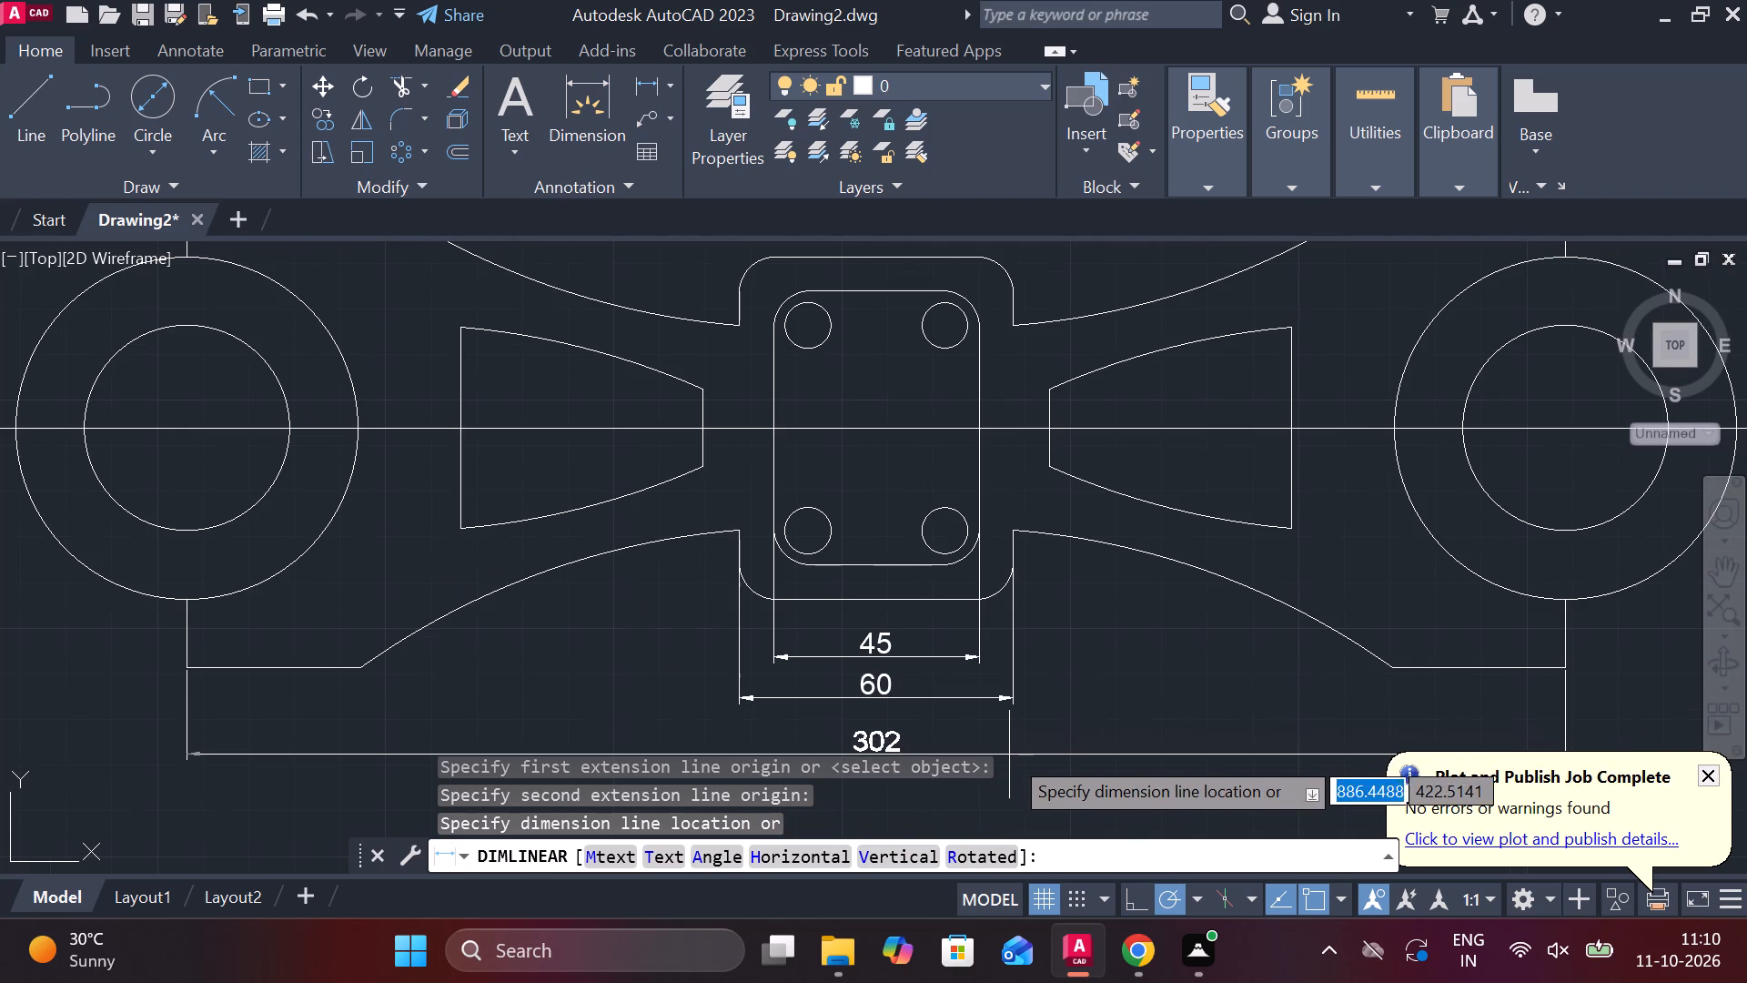
click(1011, 745)
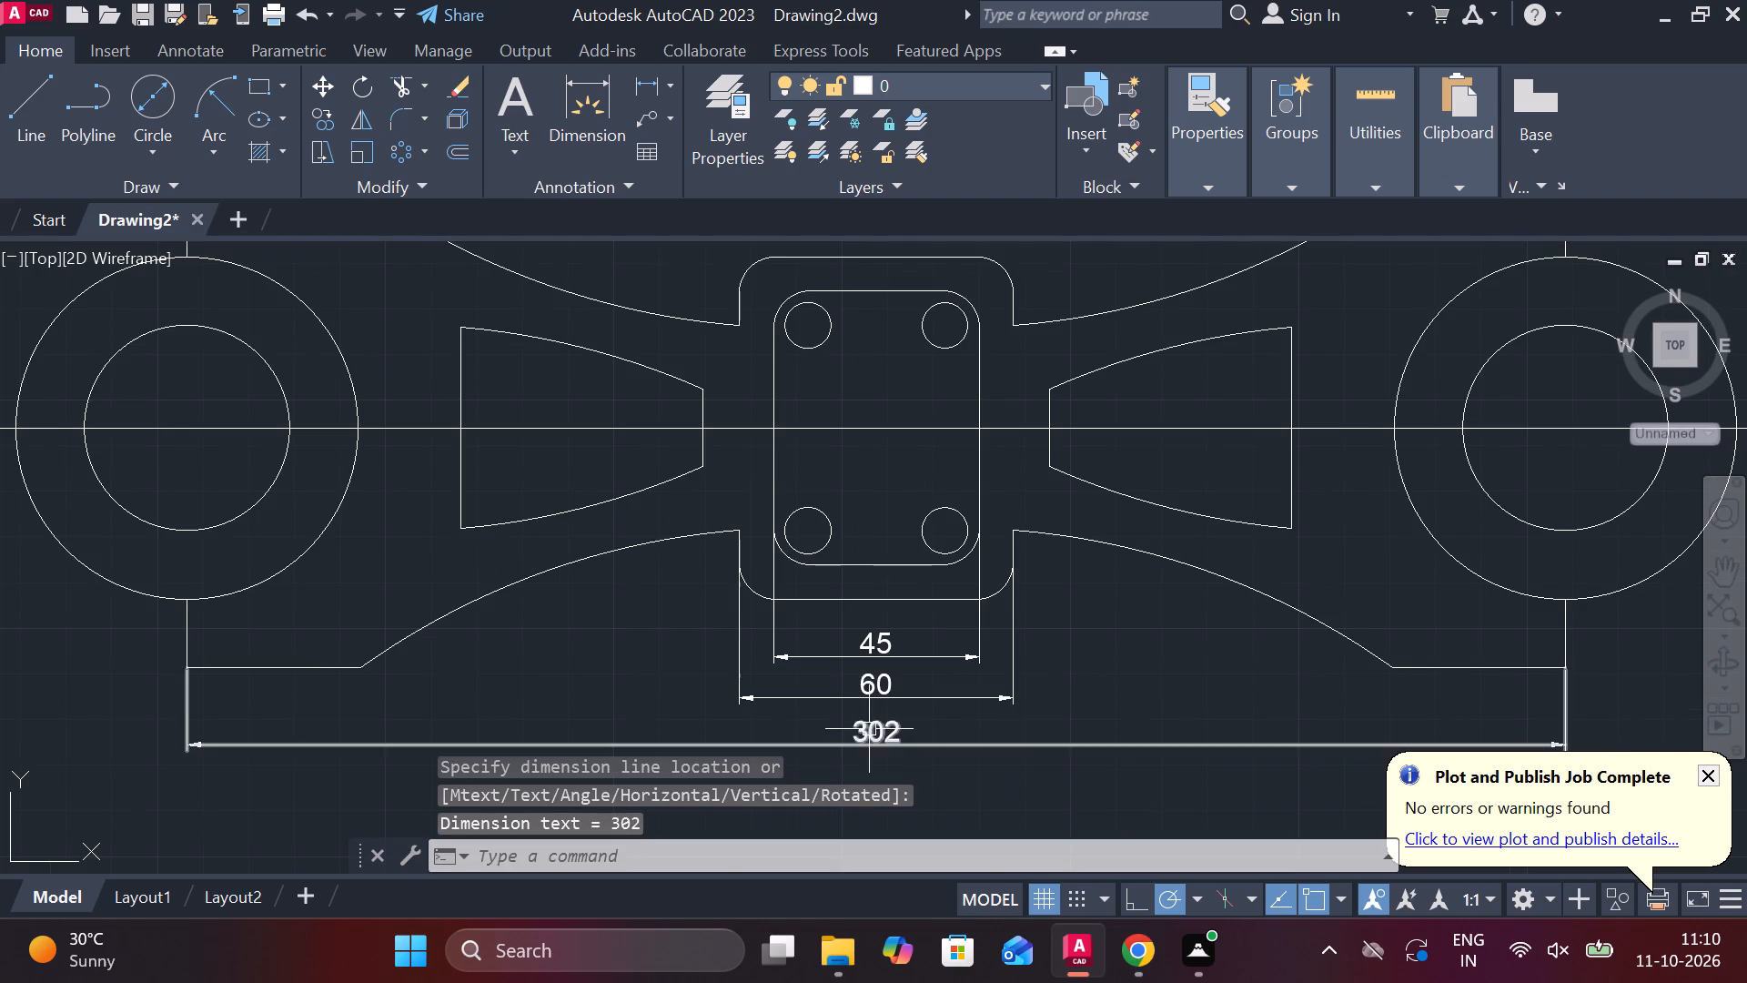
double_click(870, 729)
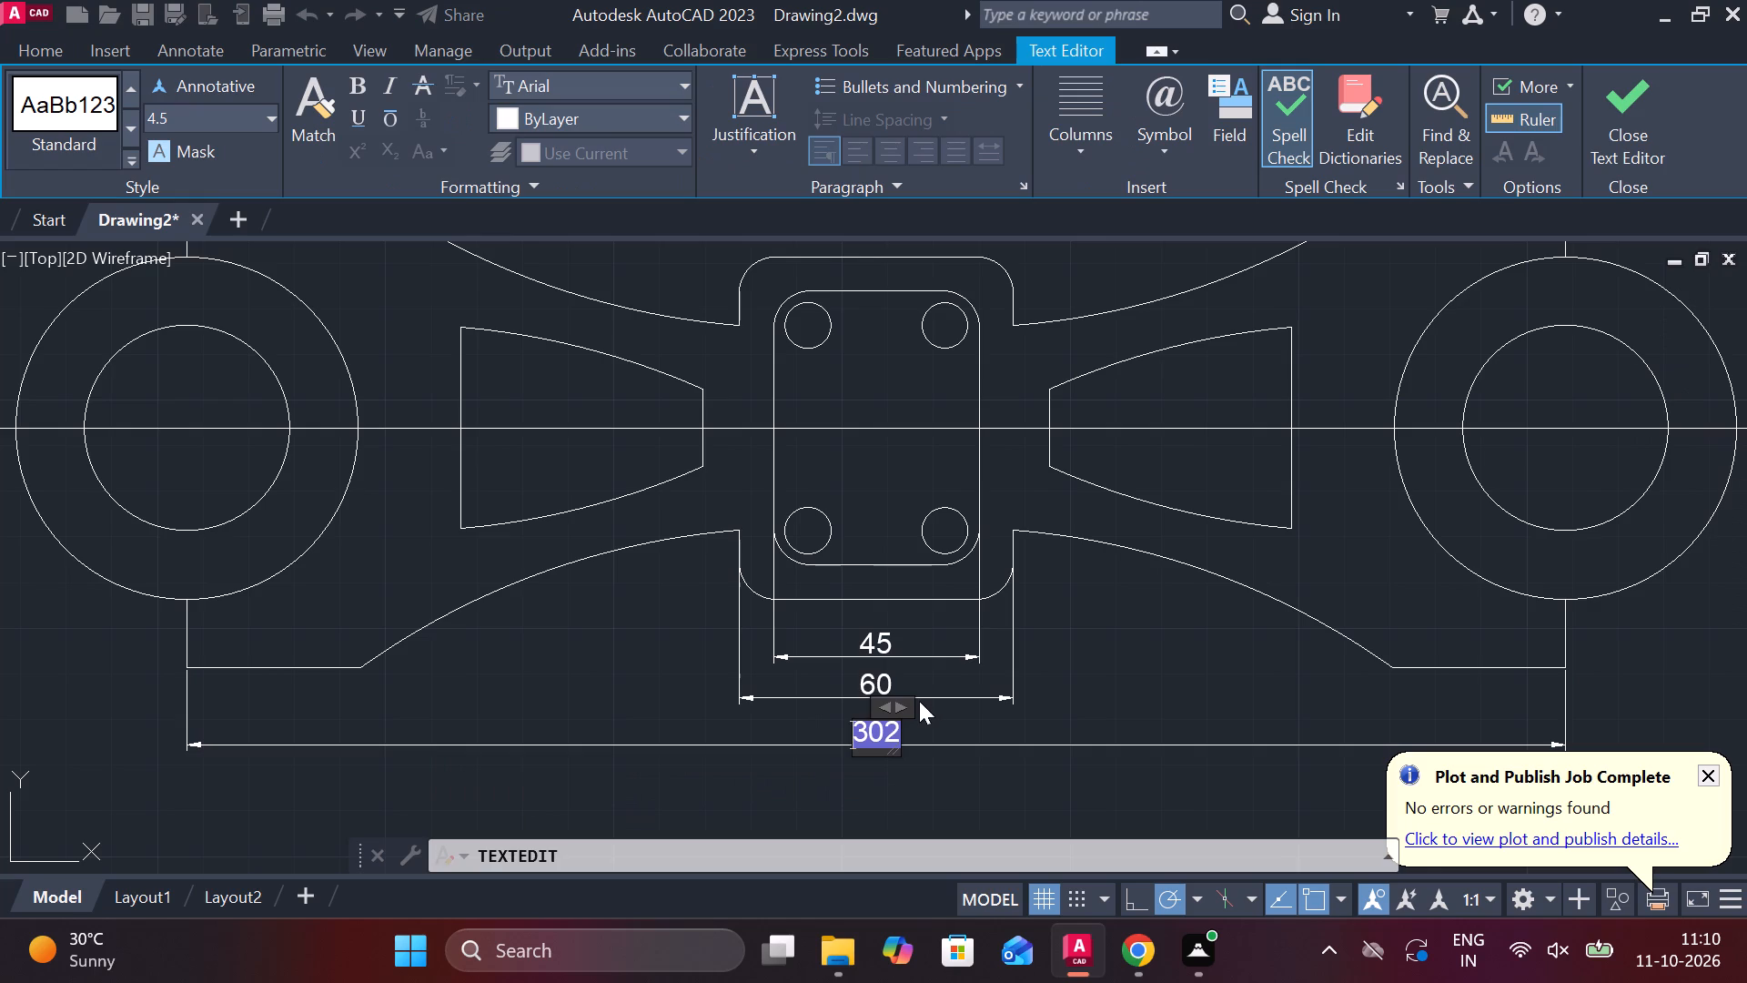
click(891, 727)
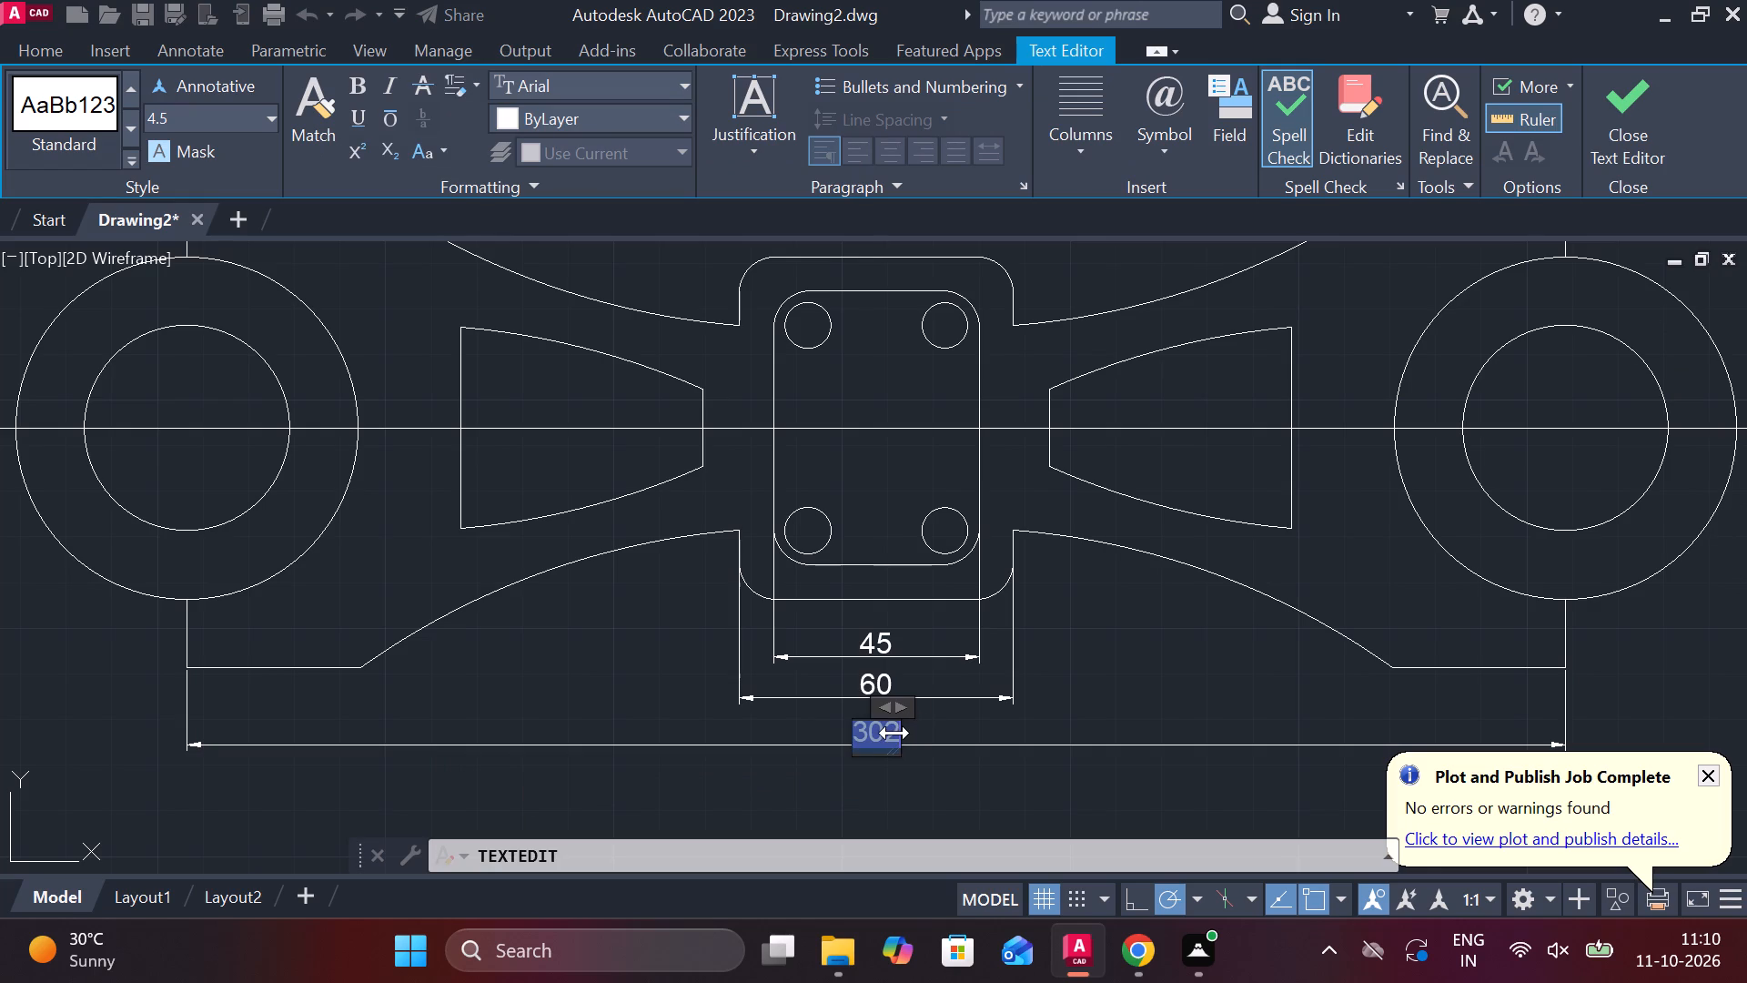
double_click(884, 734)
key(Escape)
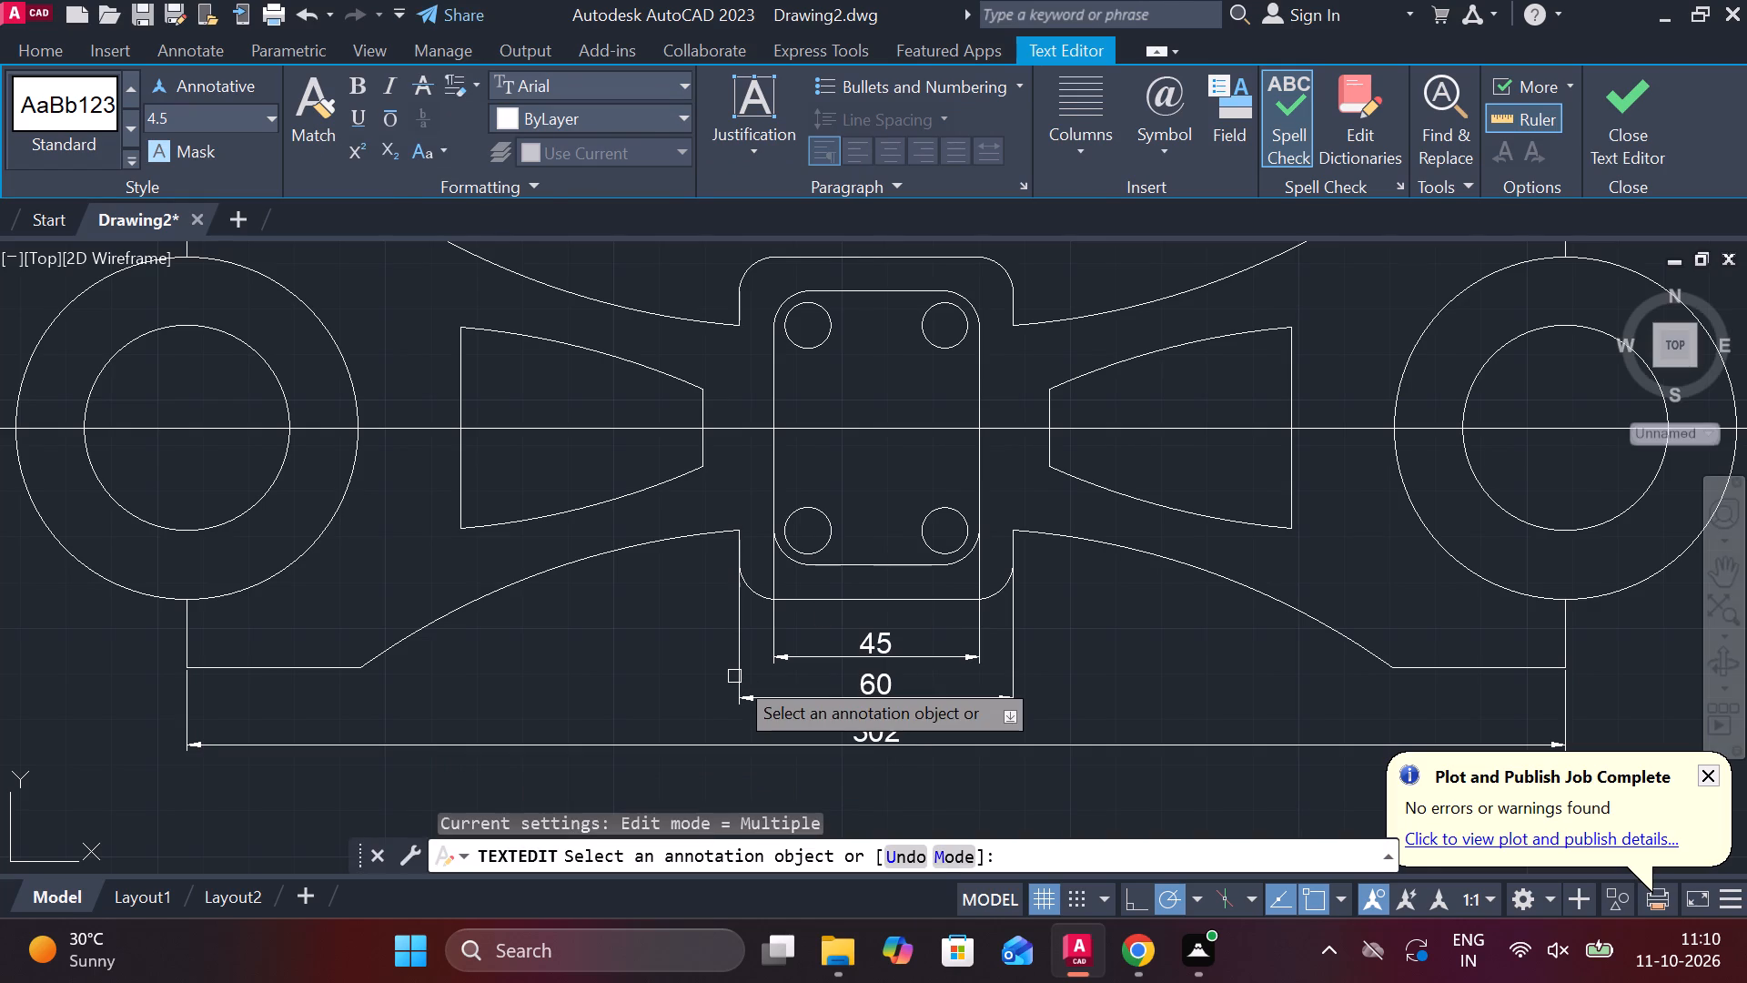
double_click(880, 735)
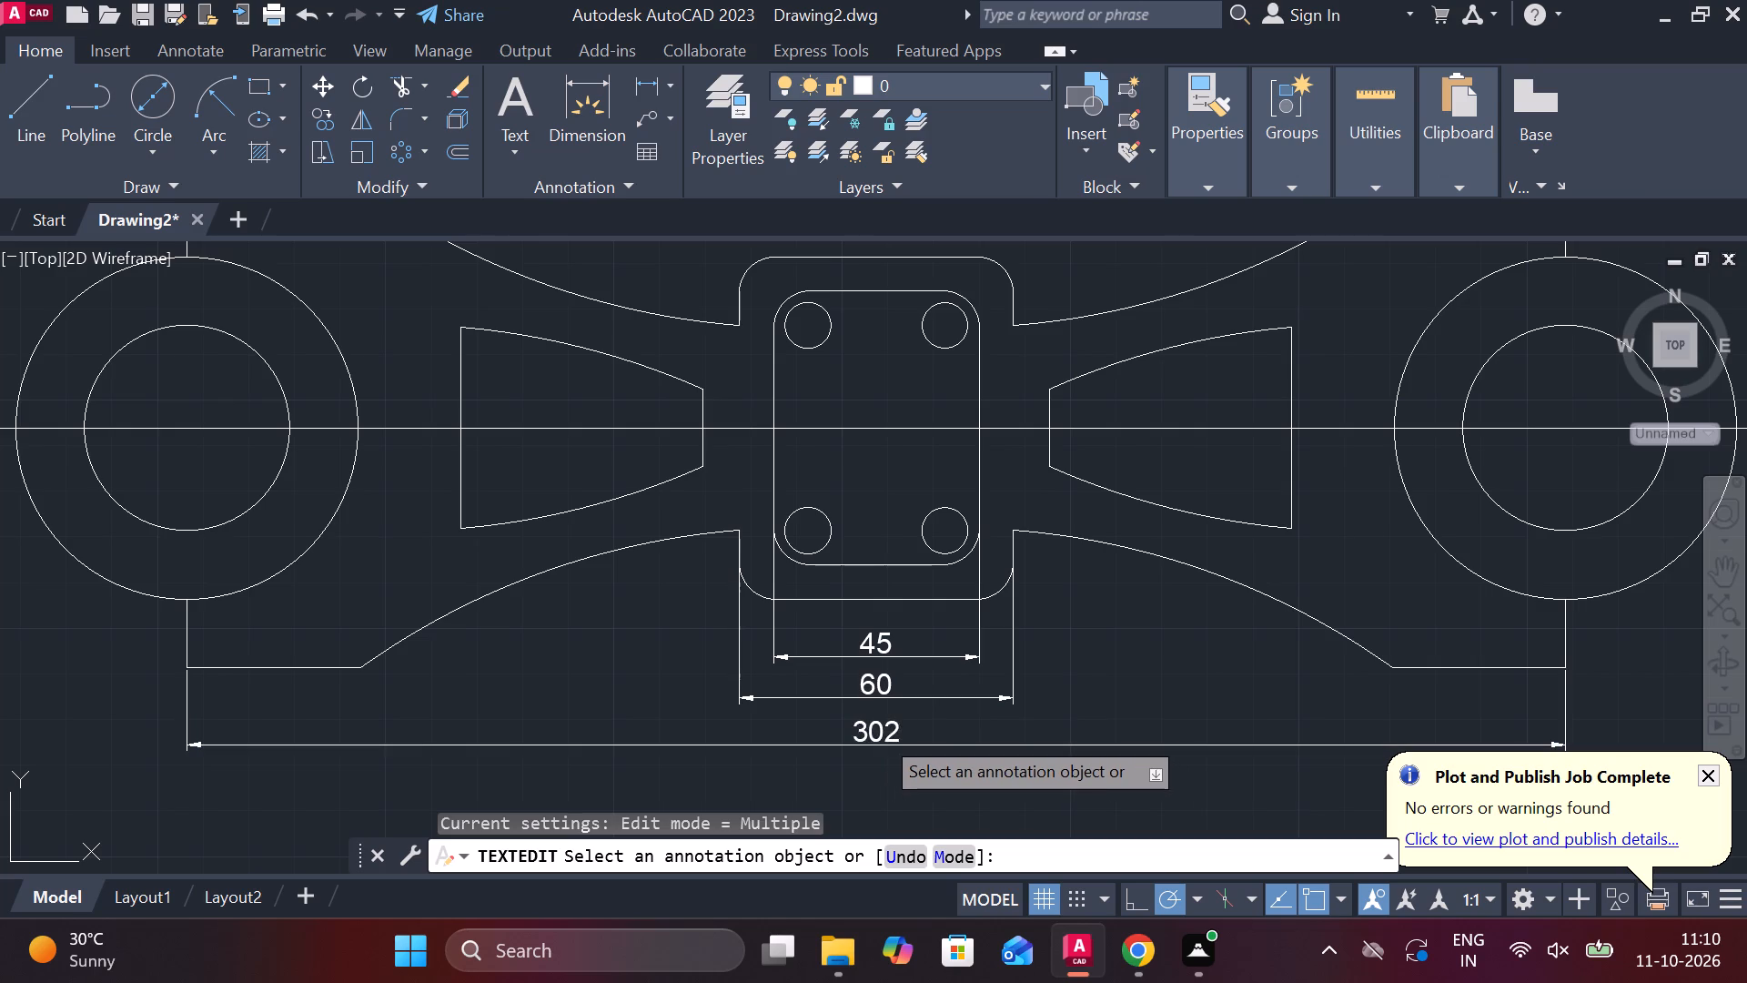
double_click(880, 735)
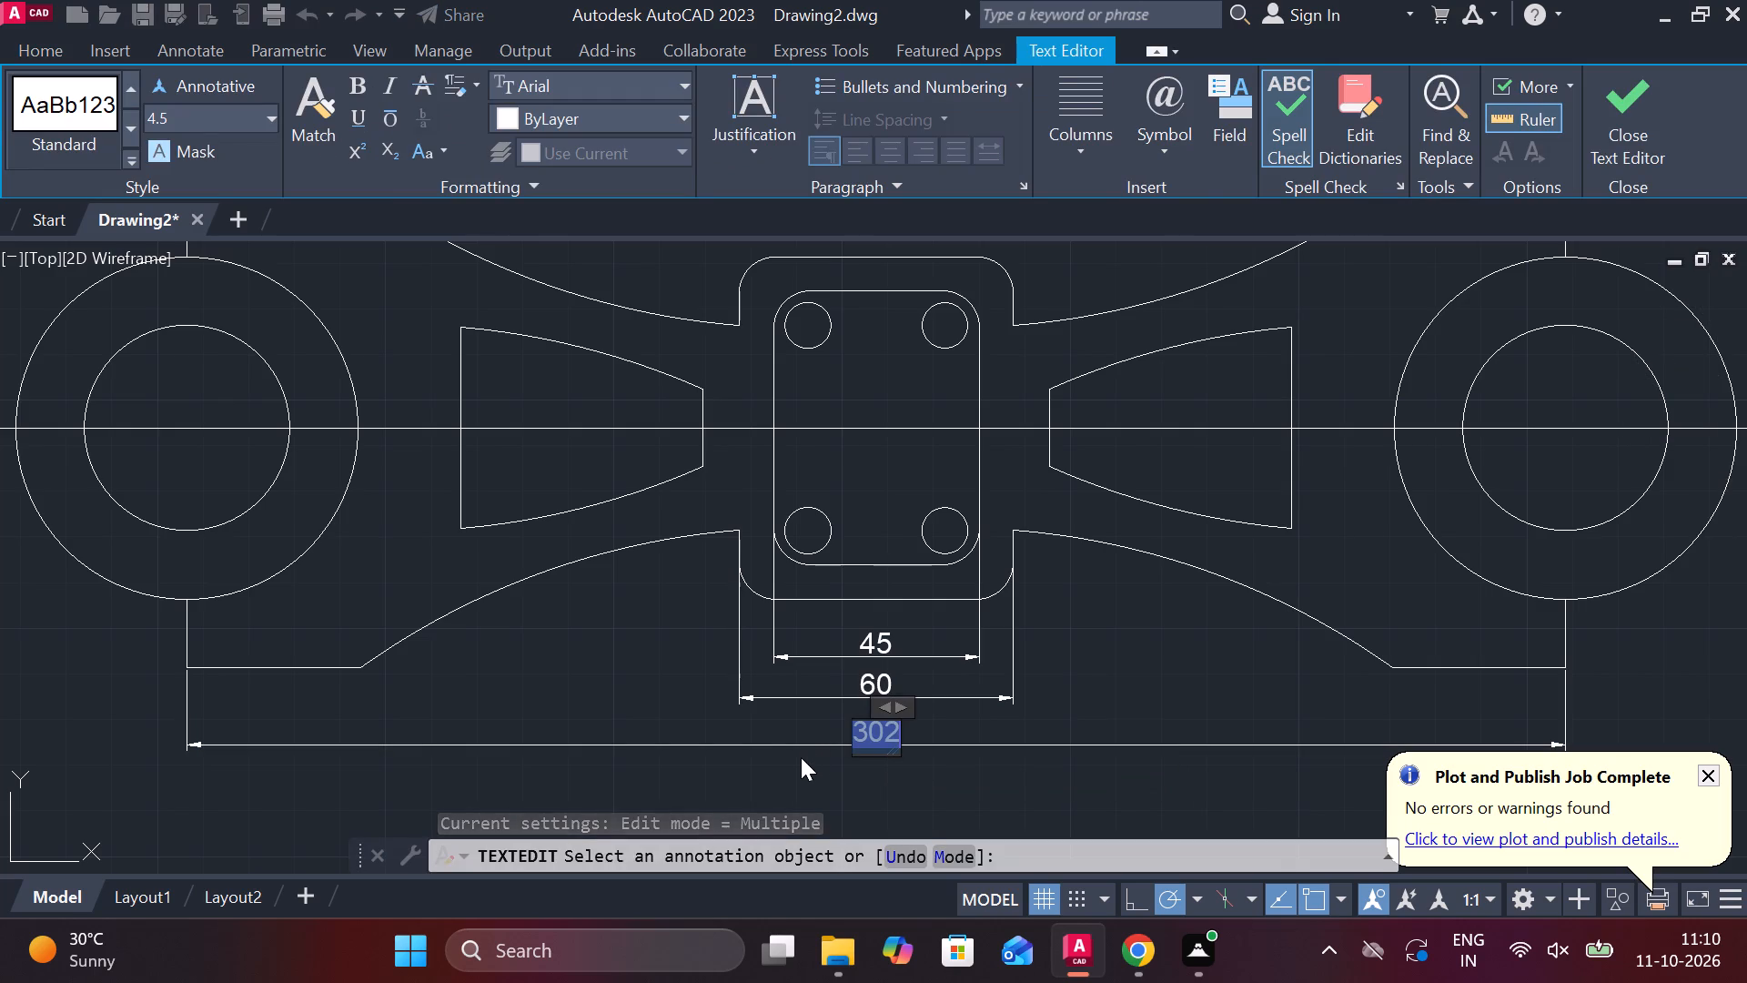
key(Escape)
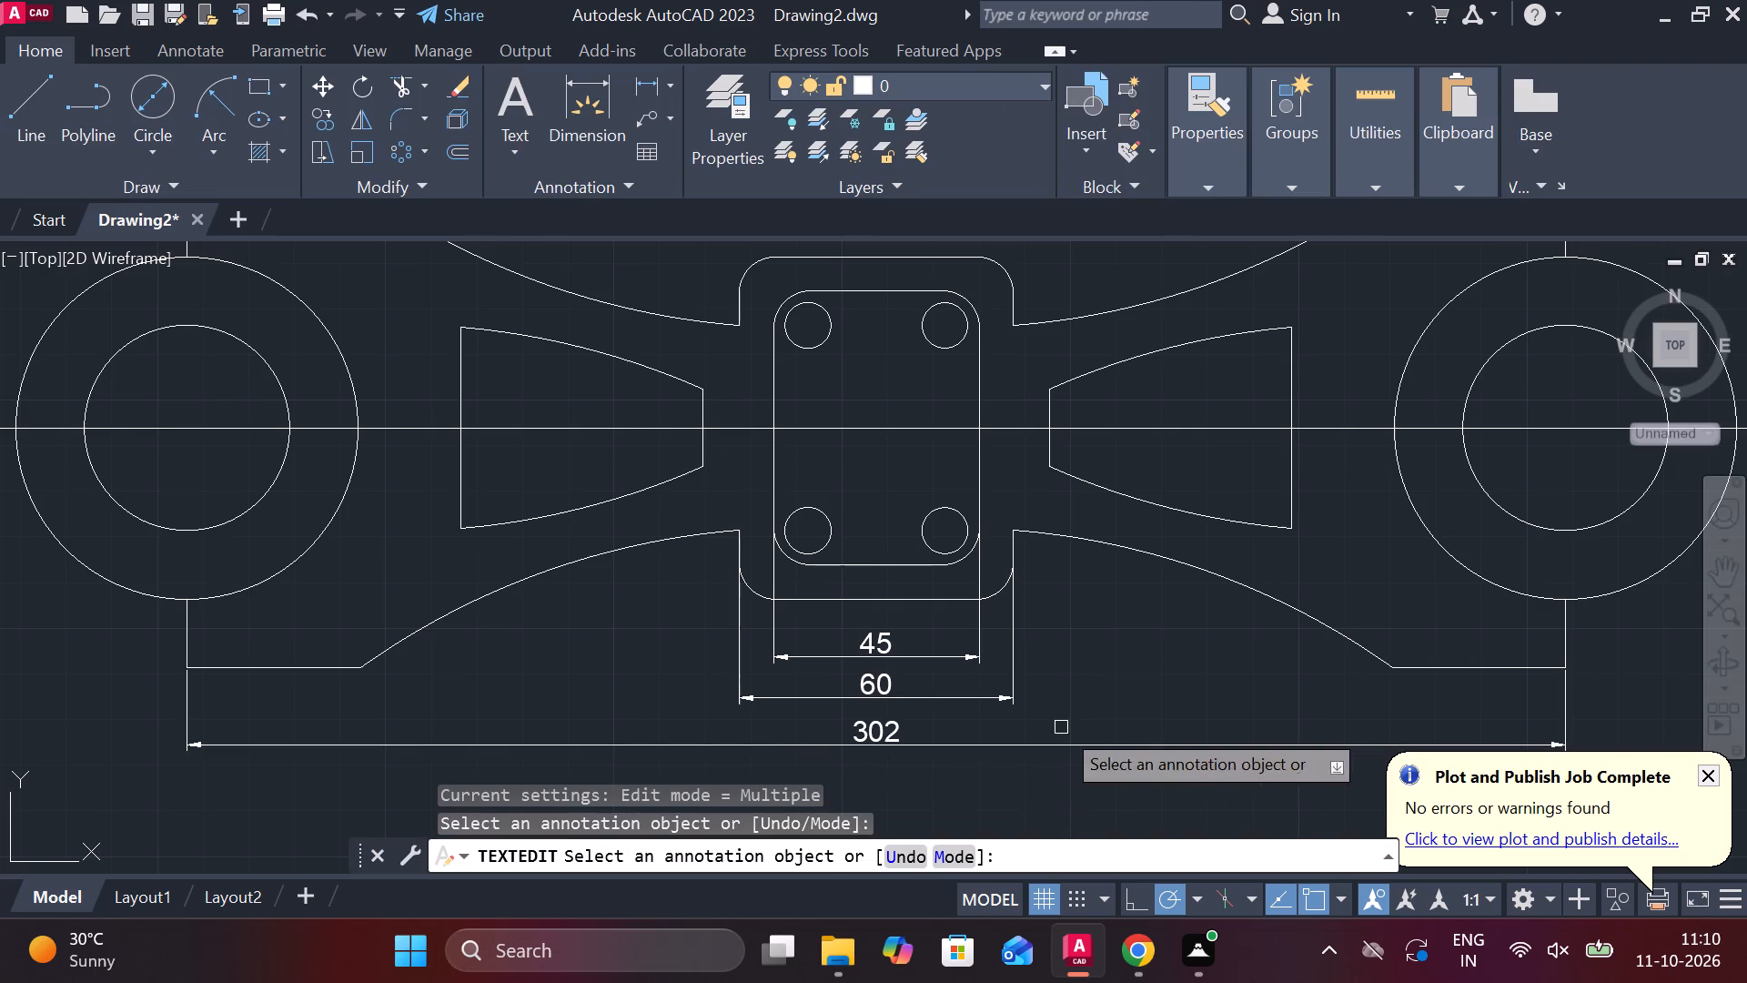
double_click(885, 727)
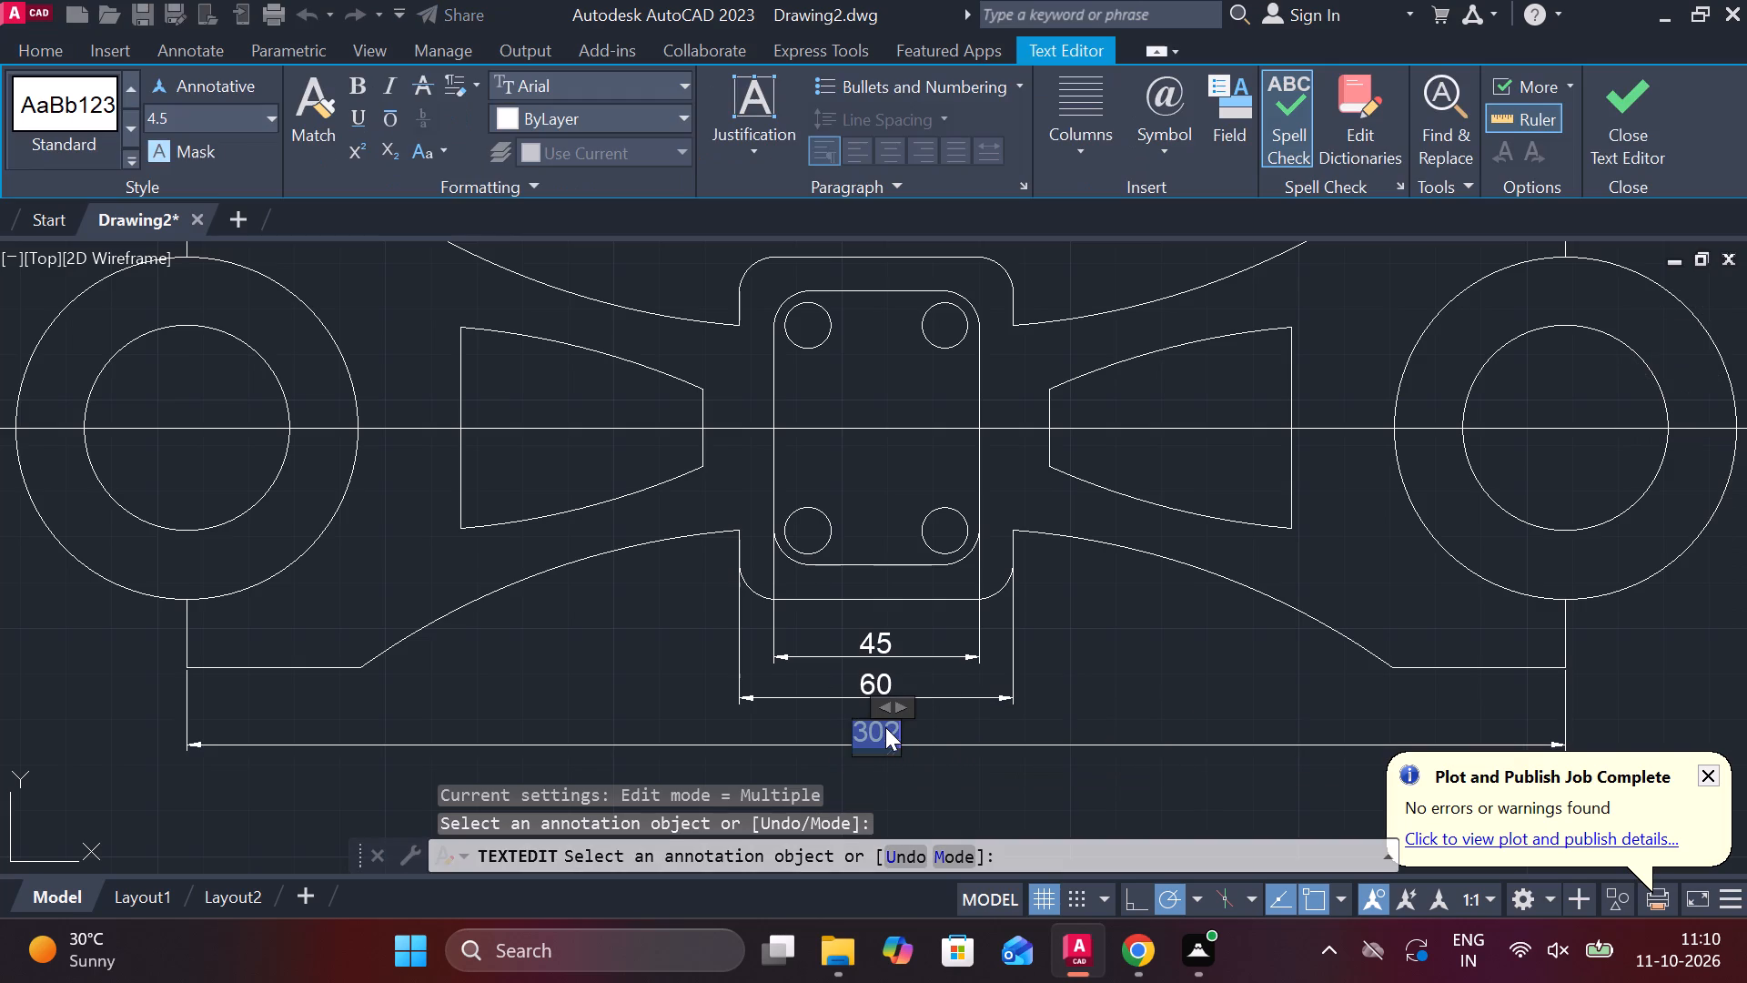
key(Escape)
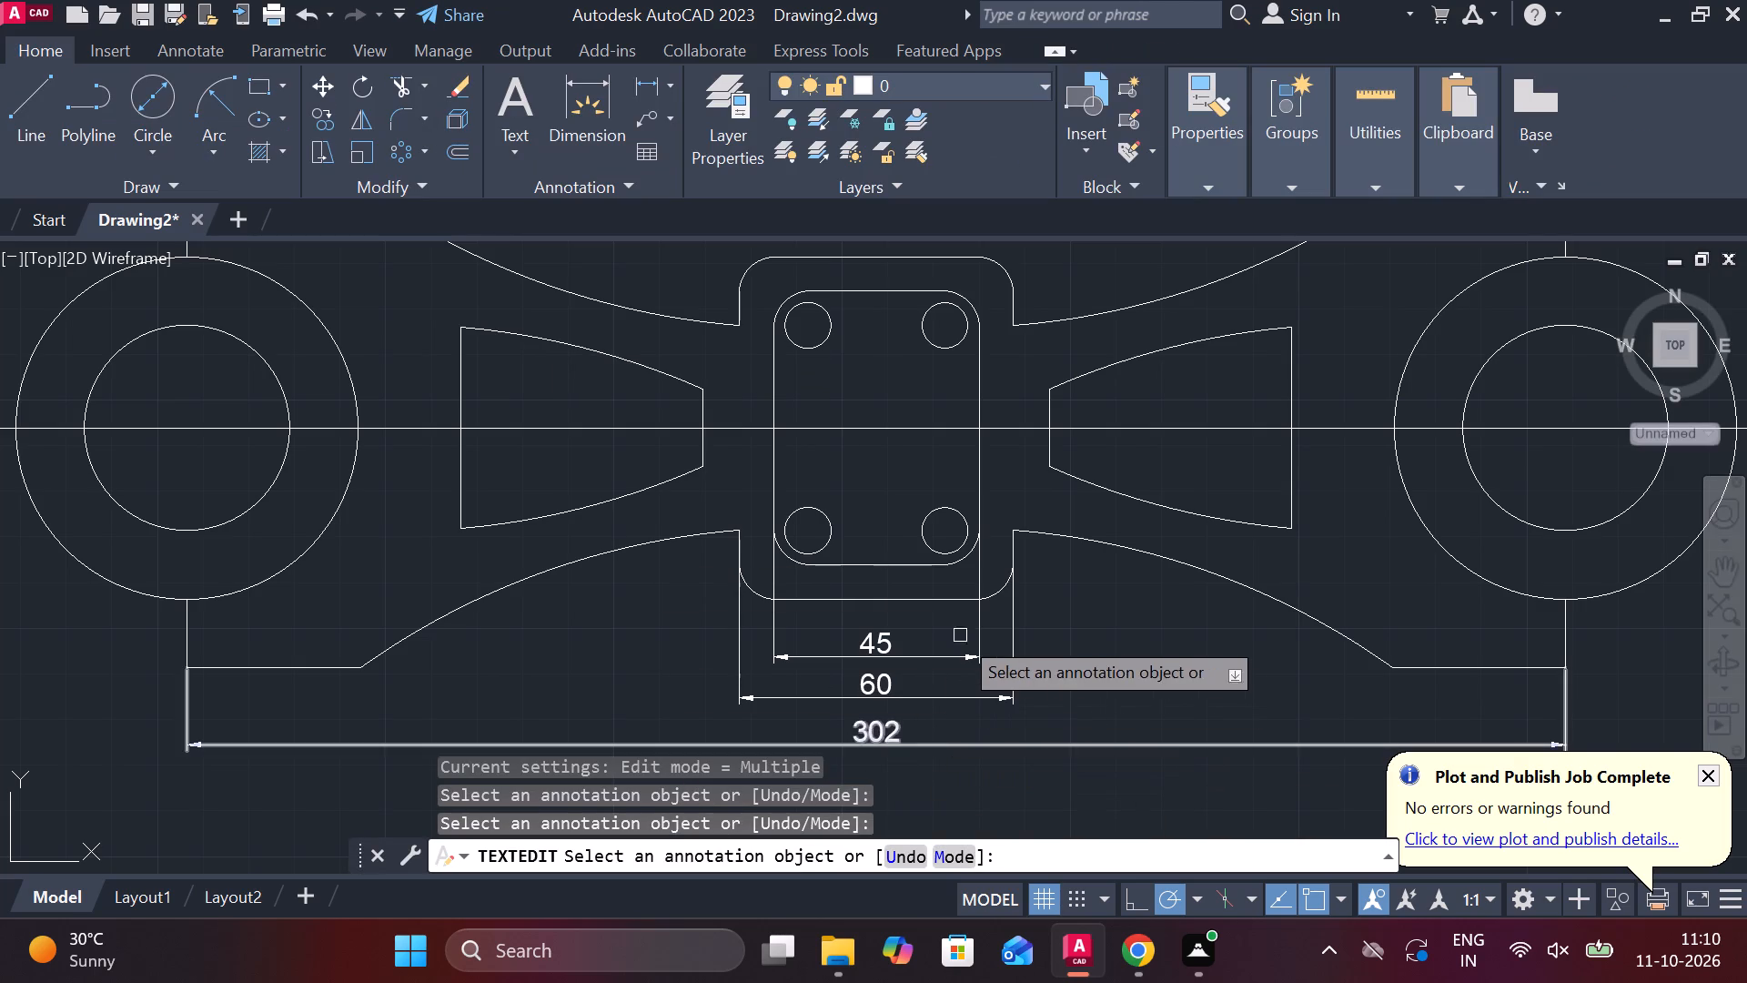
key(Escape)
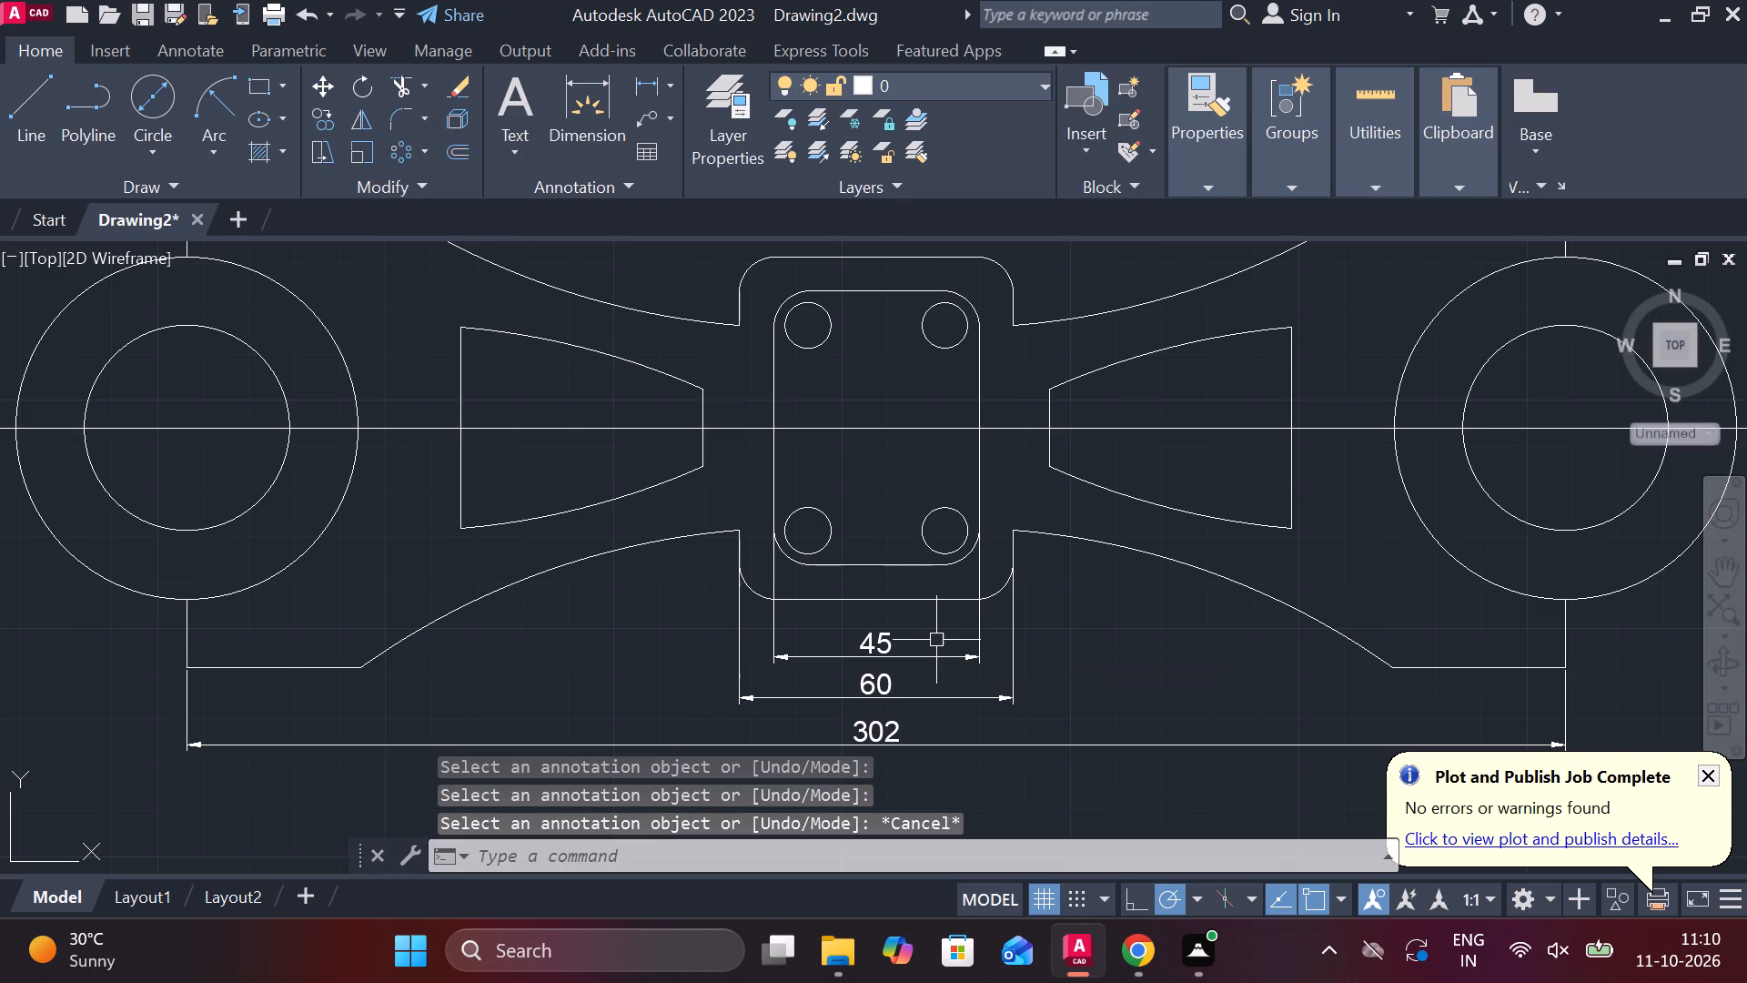
Override the text of the lowest dimension, spanning the two flanking circles, with 300.
double_click(886, 724)
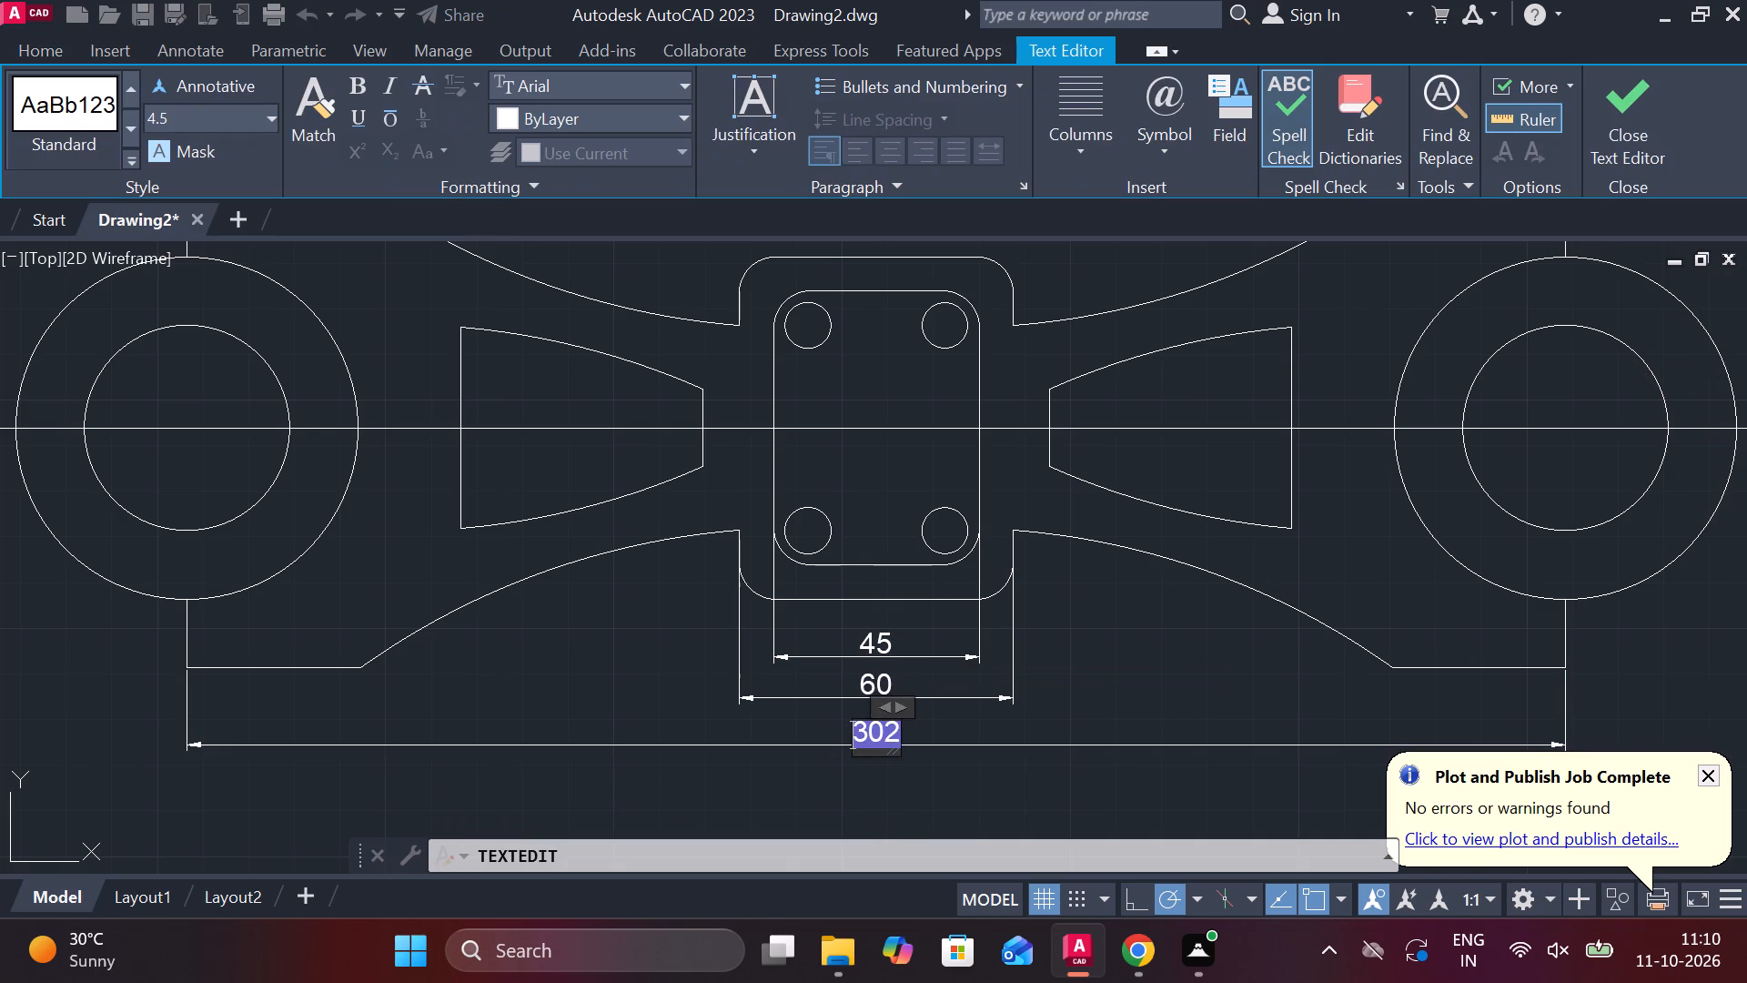
key(Right)
key(Right)
key(Right)
key(Right)
key(BackSpace)
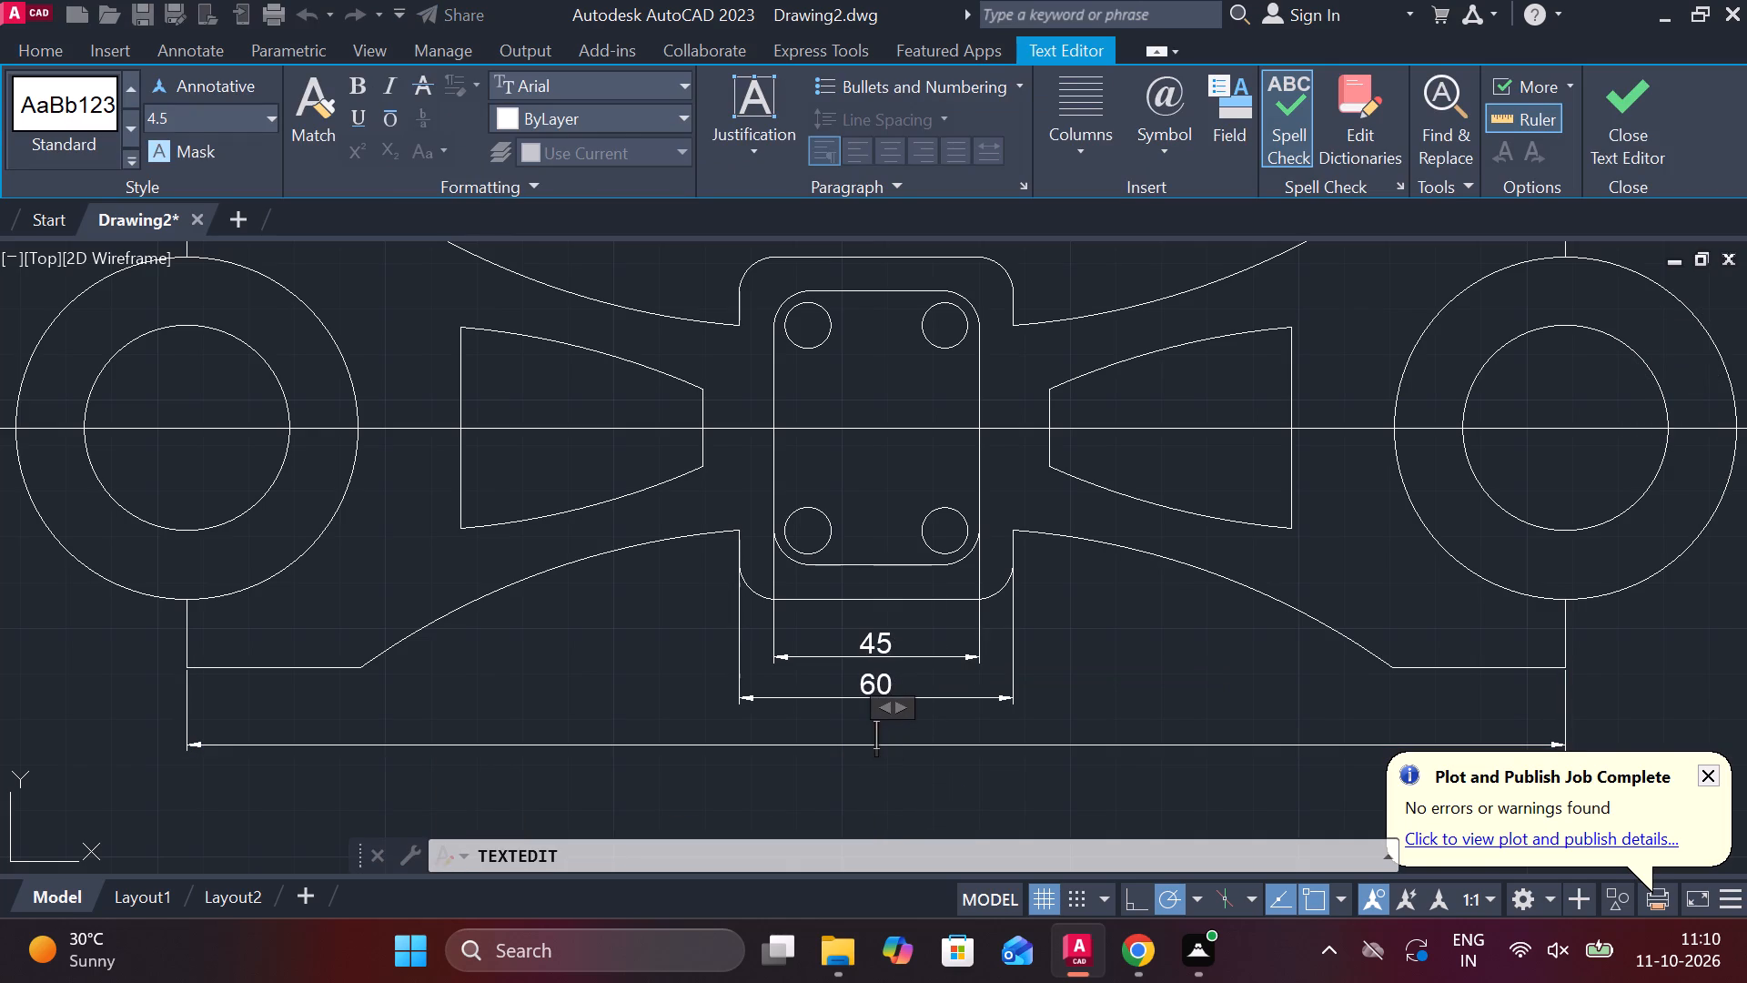
key(3)
text(00)
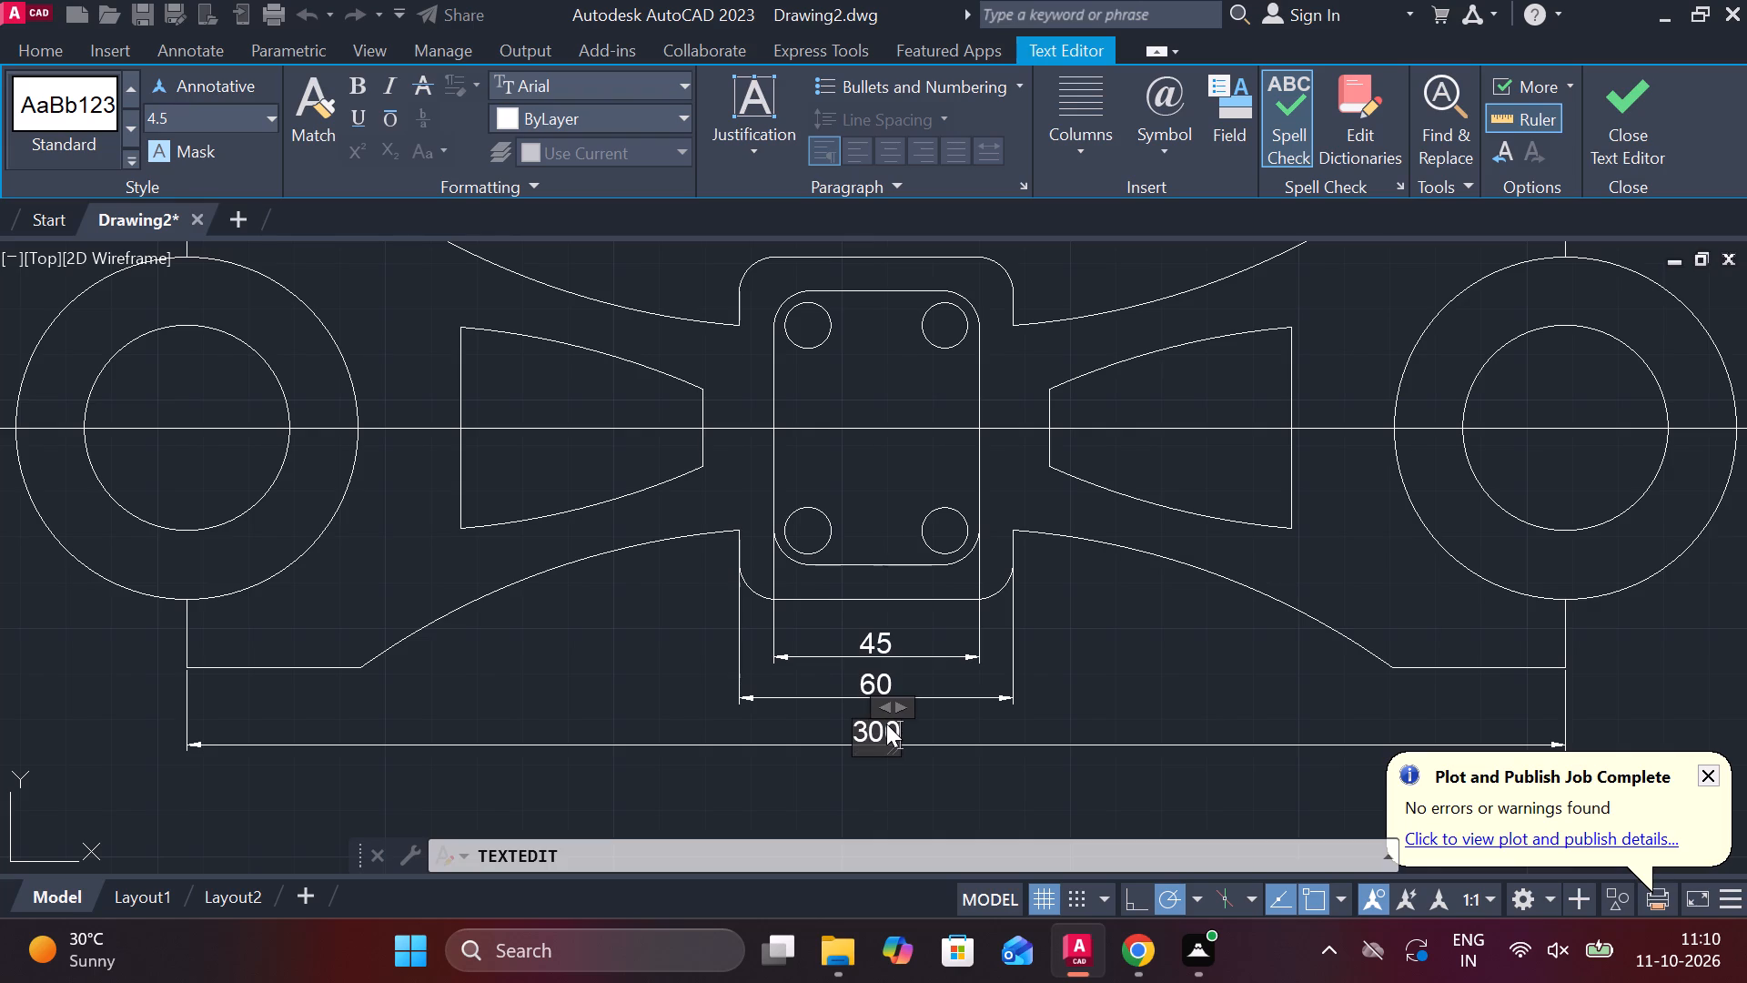
click(694, 452)
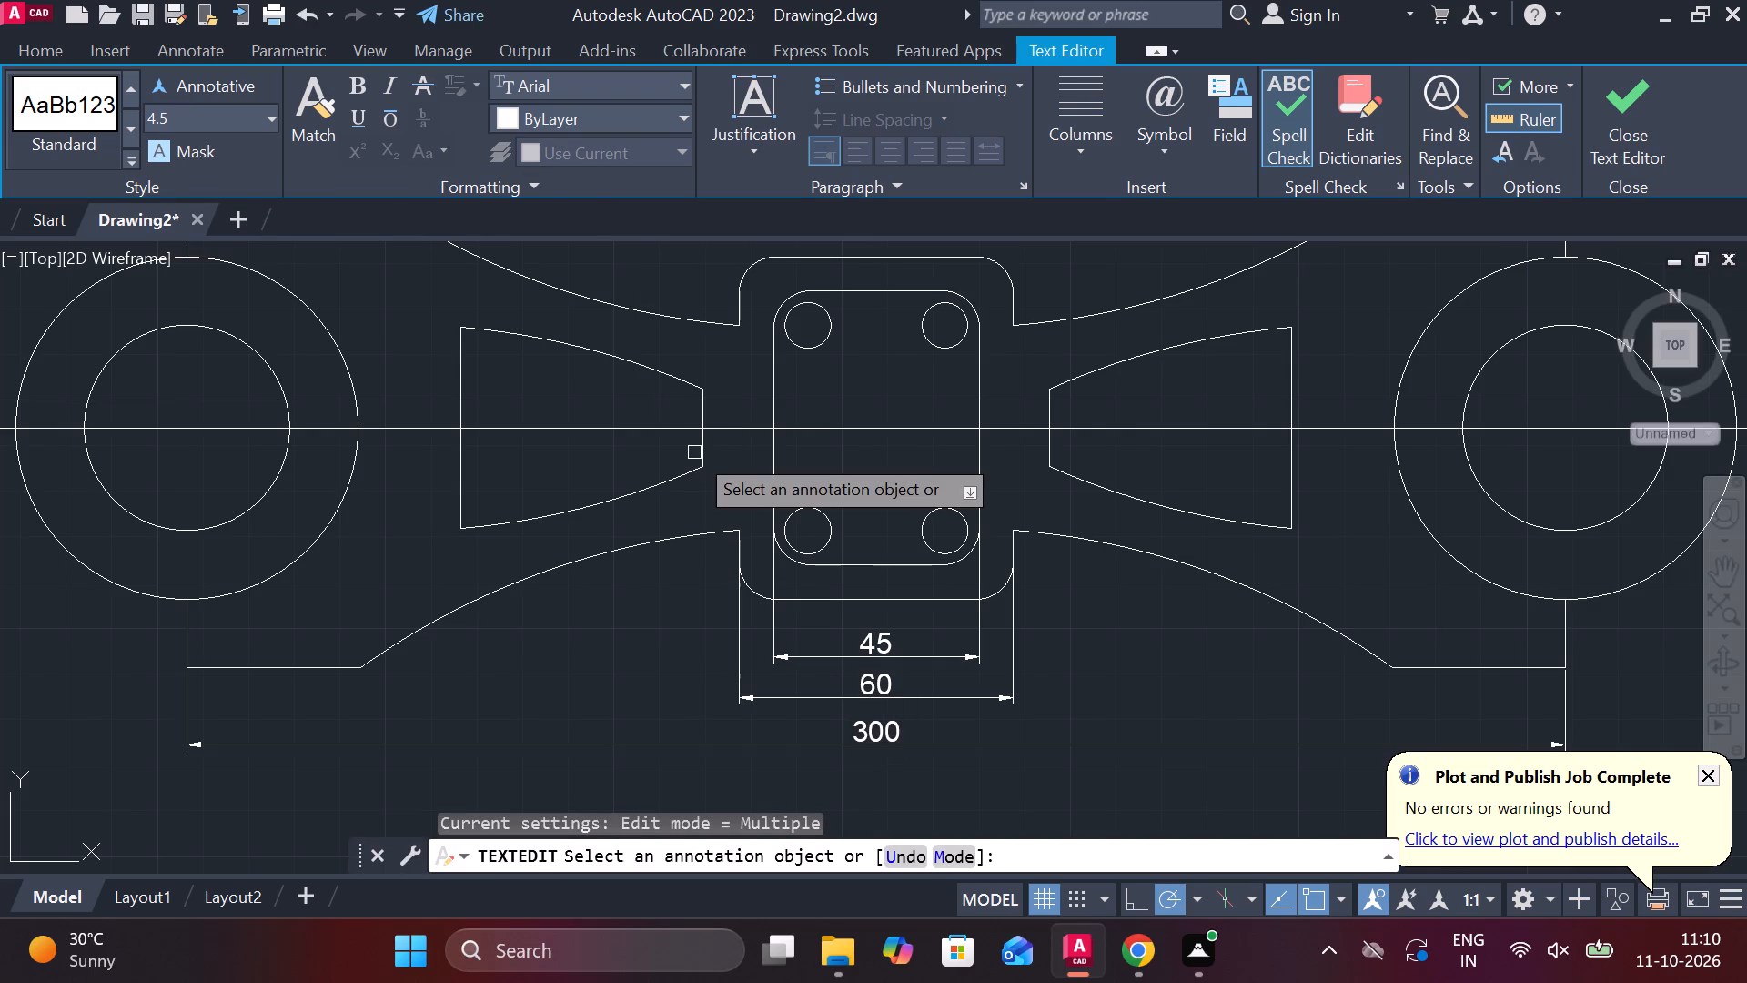
scroll(924, 252, down, 2)
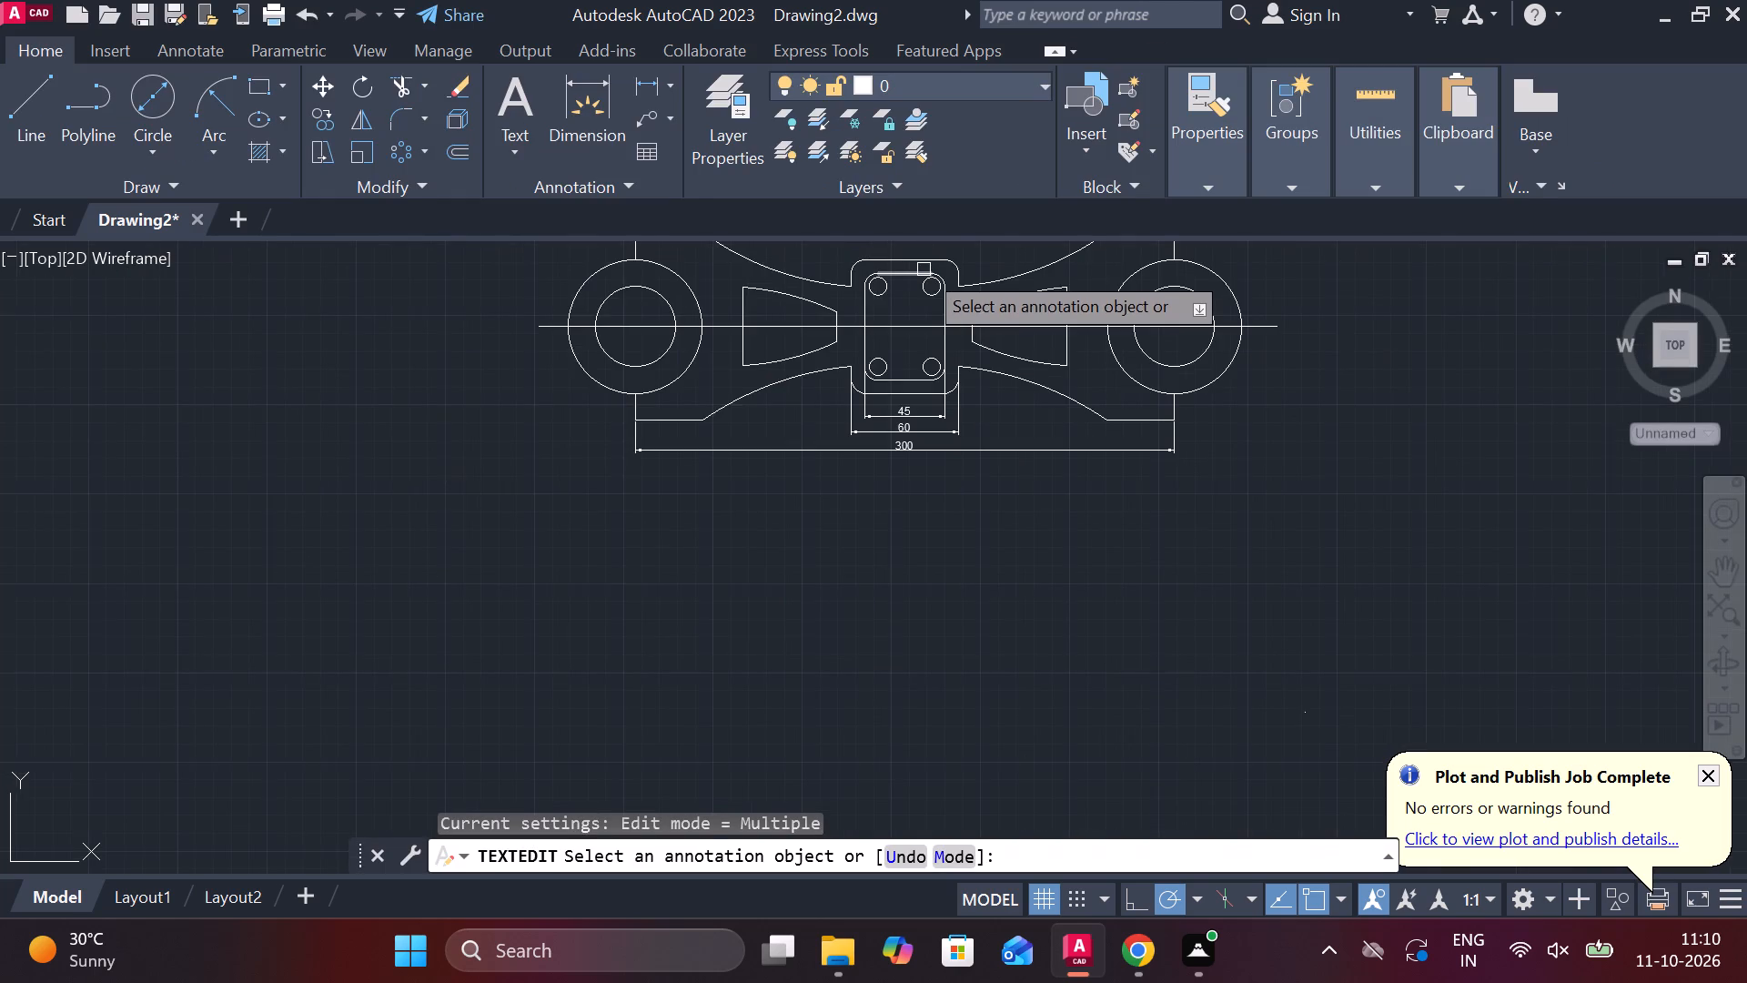
scroll(924, 269, up, 2)
scroll(884, 596, down, 1)
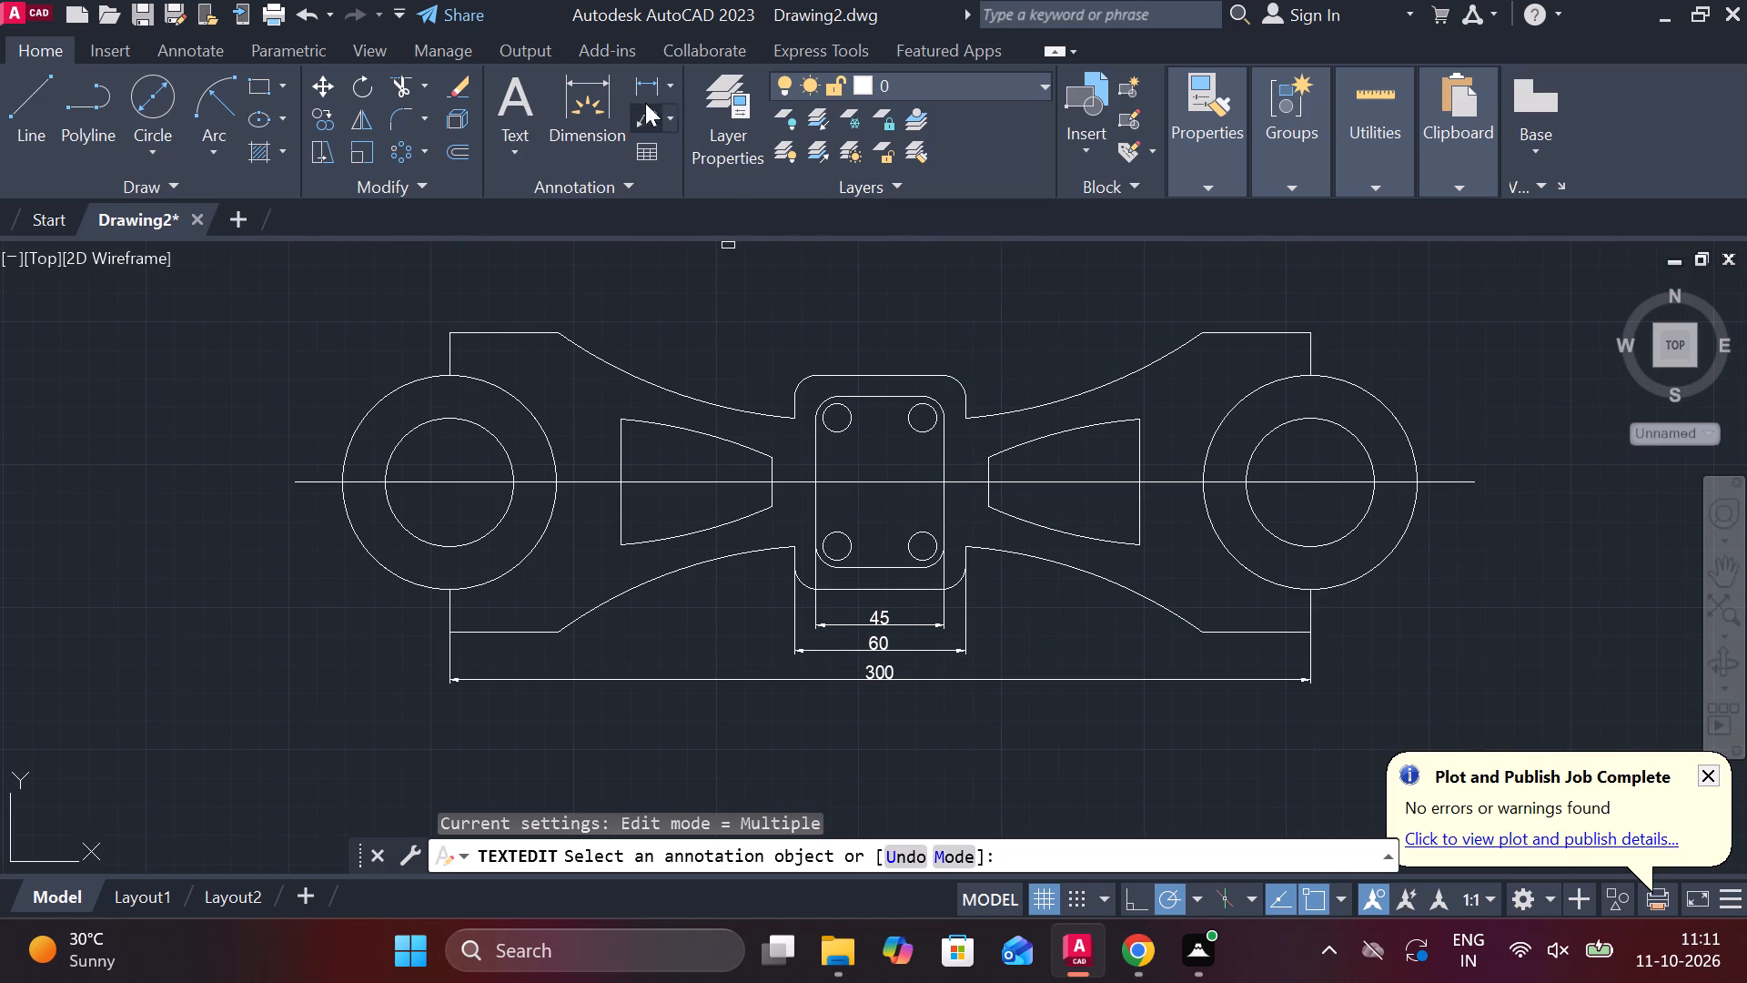
Add radius dimensions to the left tapered cutout's lower arc and the outline's lower-left arc, with both texts placed below the arcs.
click(672, 87)
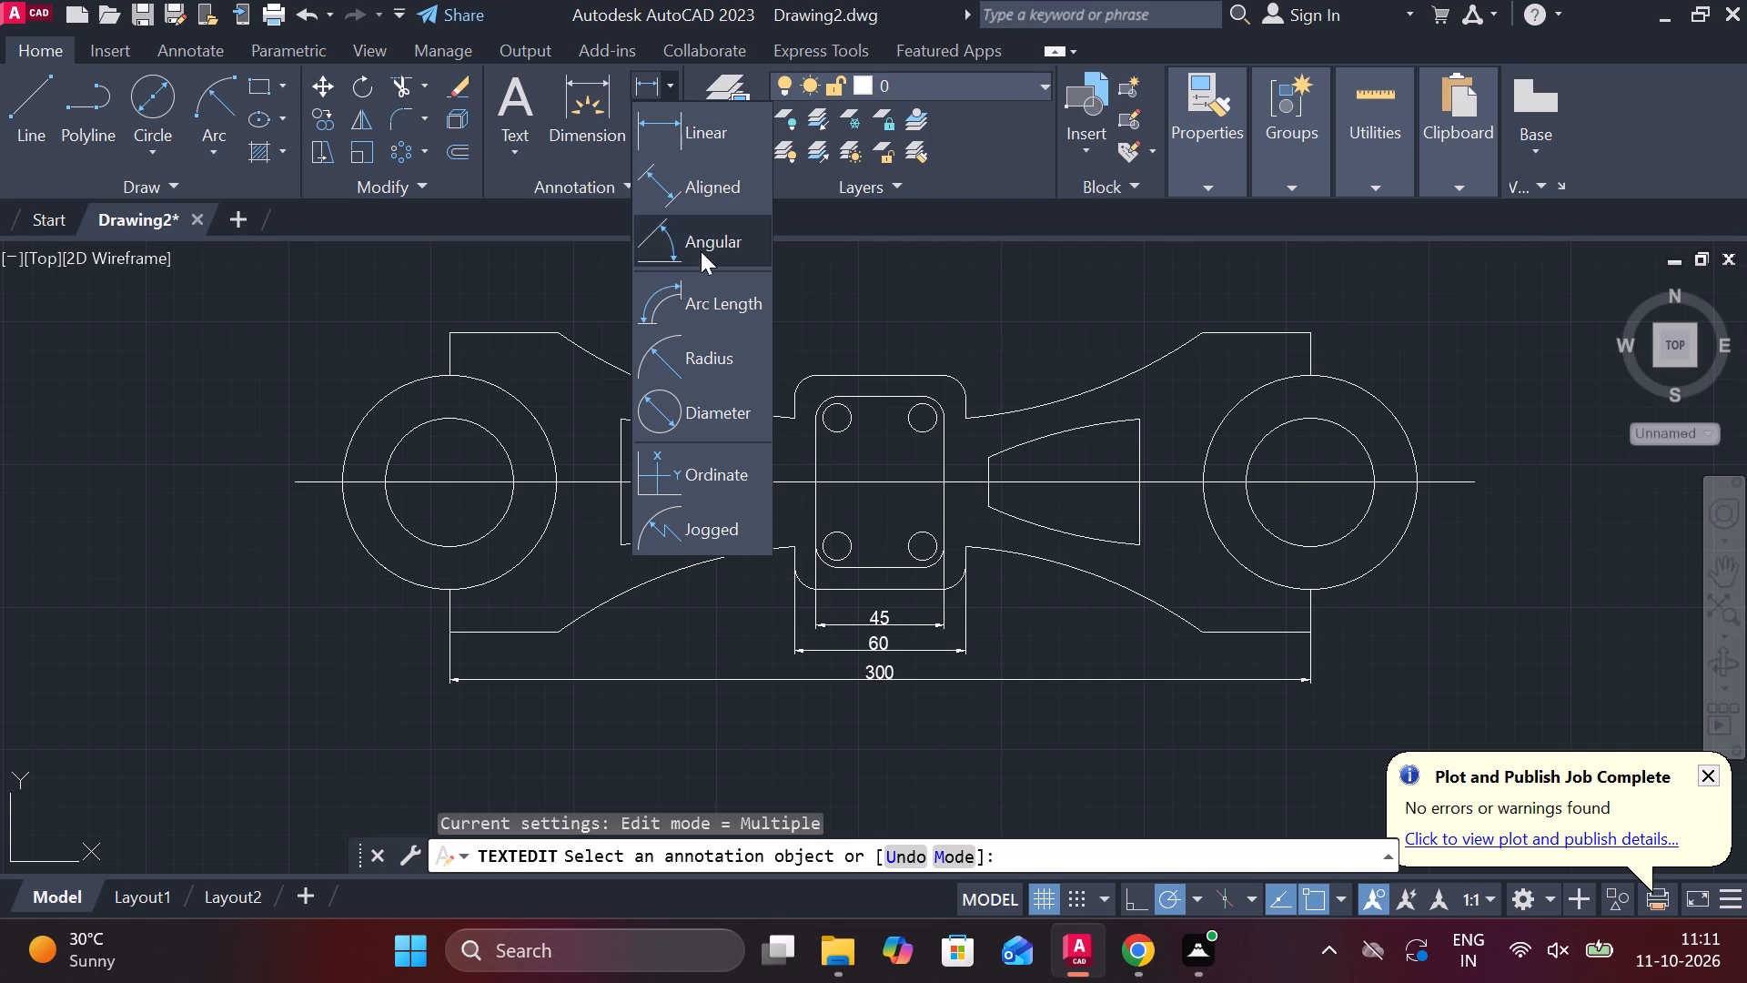
click(709, 365)
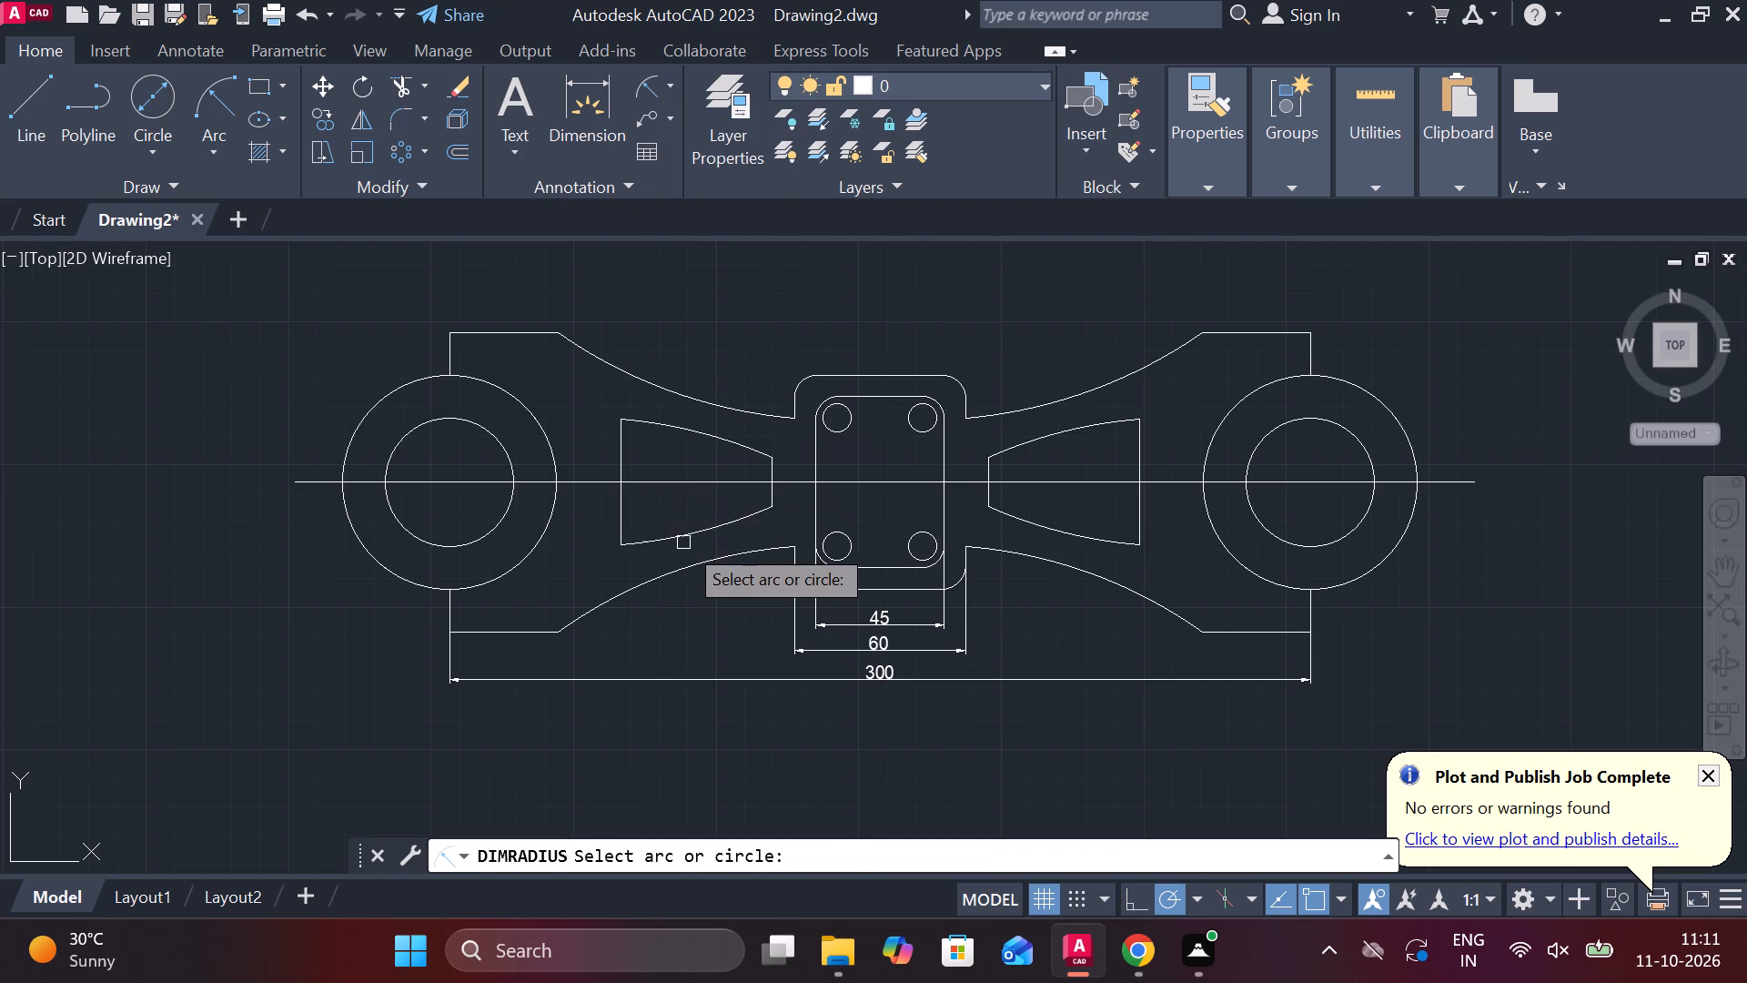
click(688, 535)
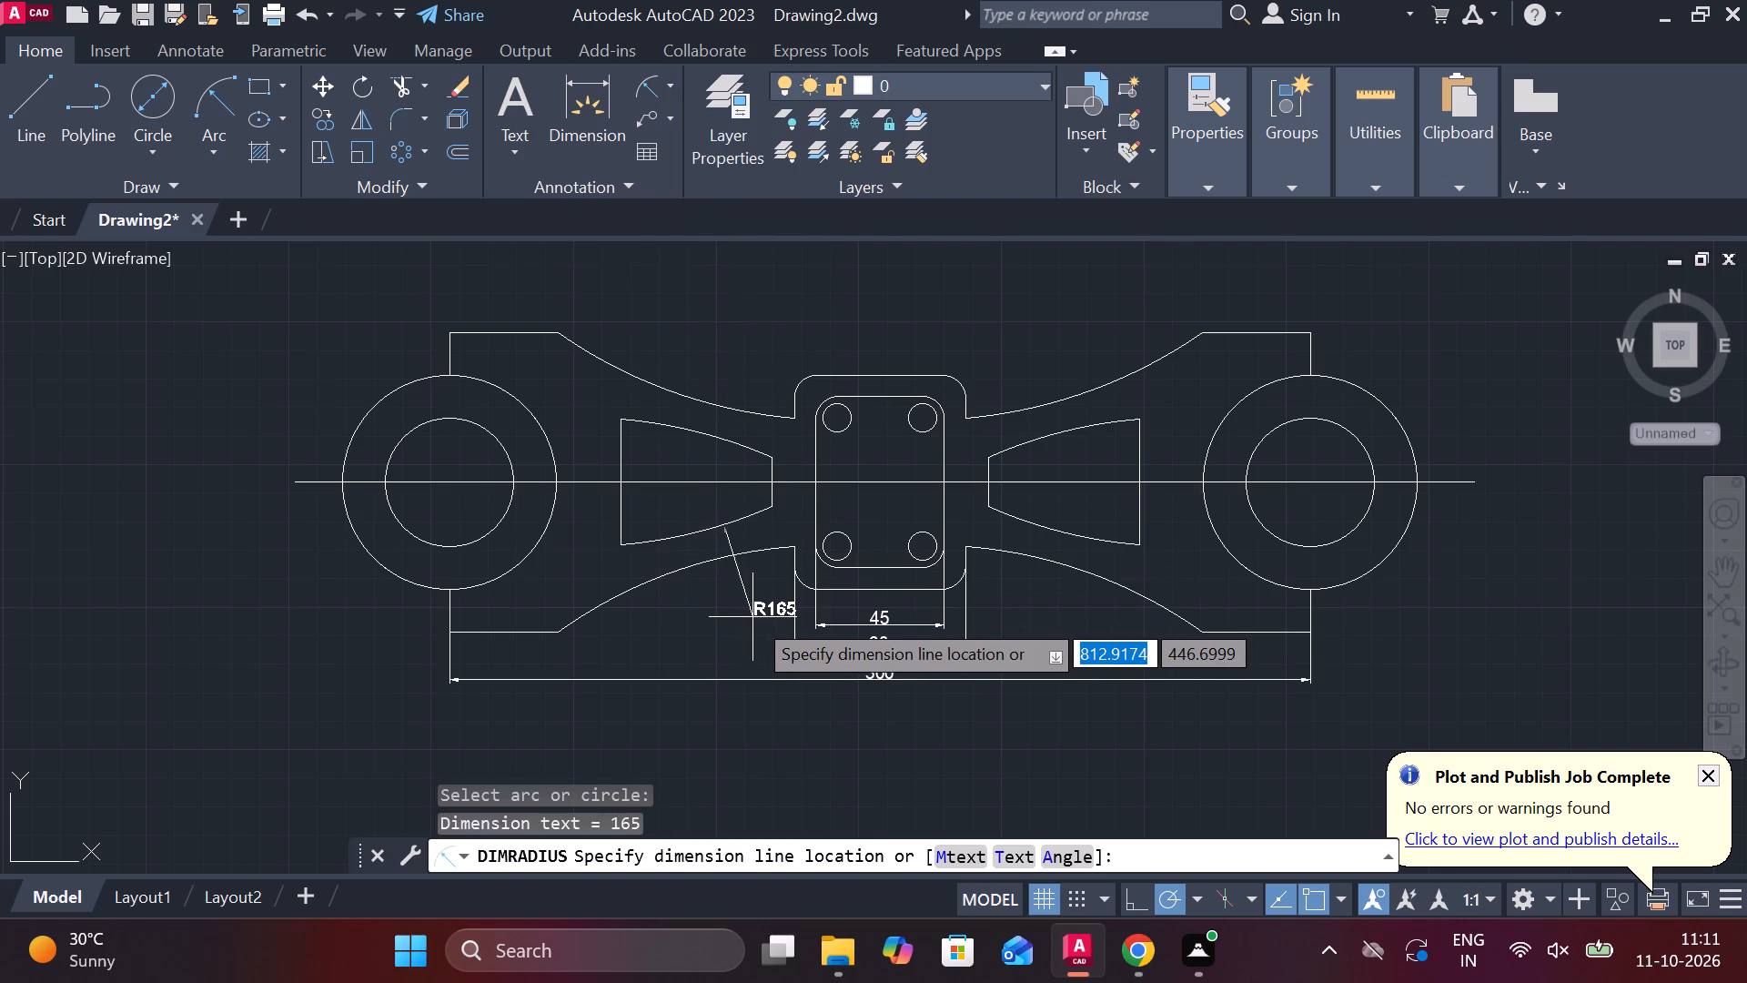
click(742, 617)
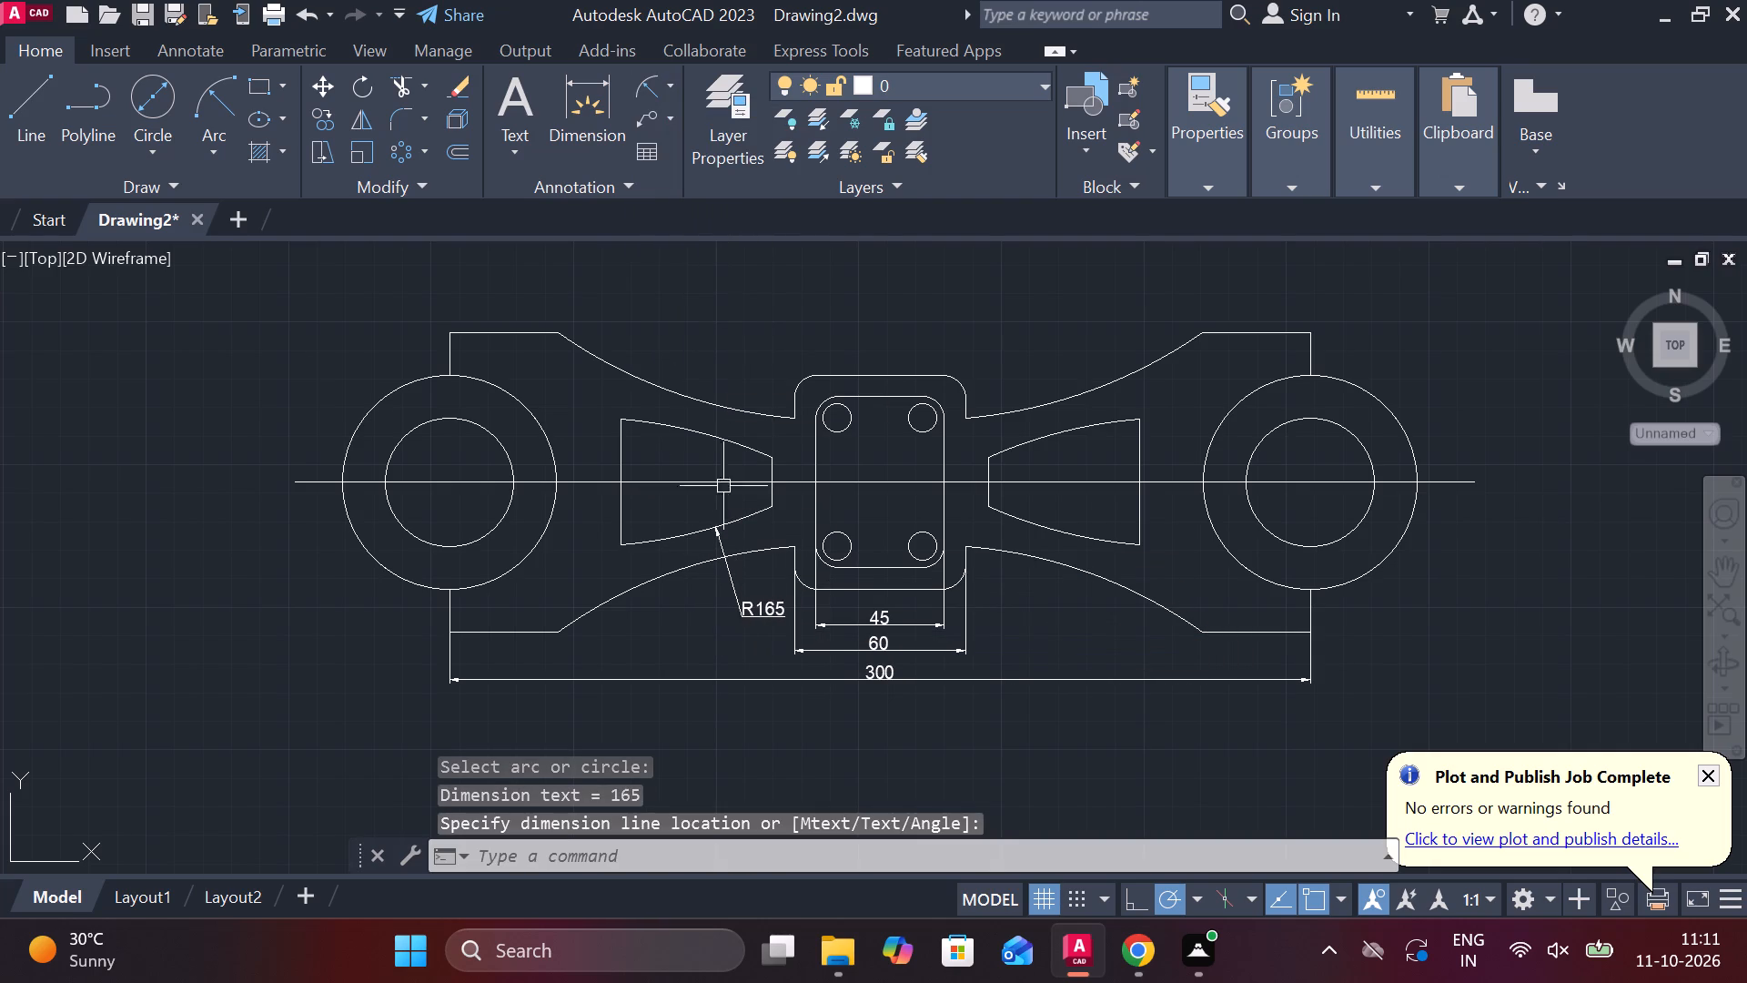
click(669, 94)
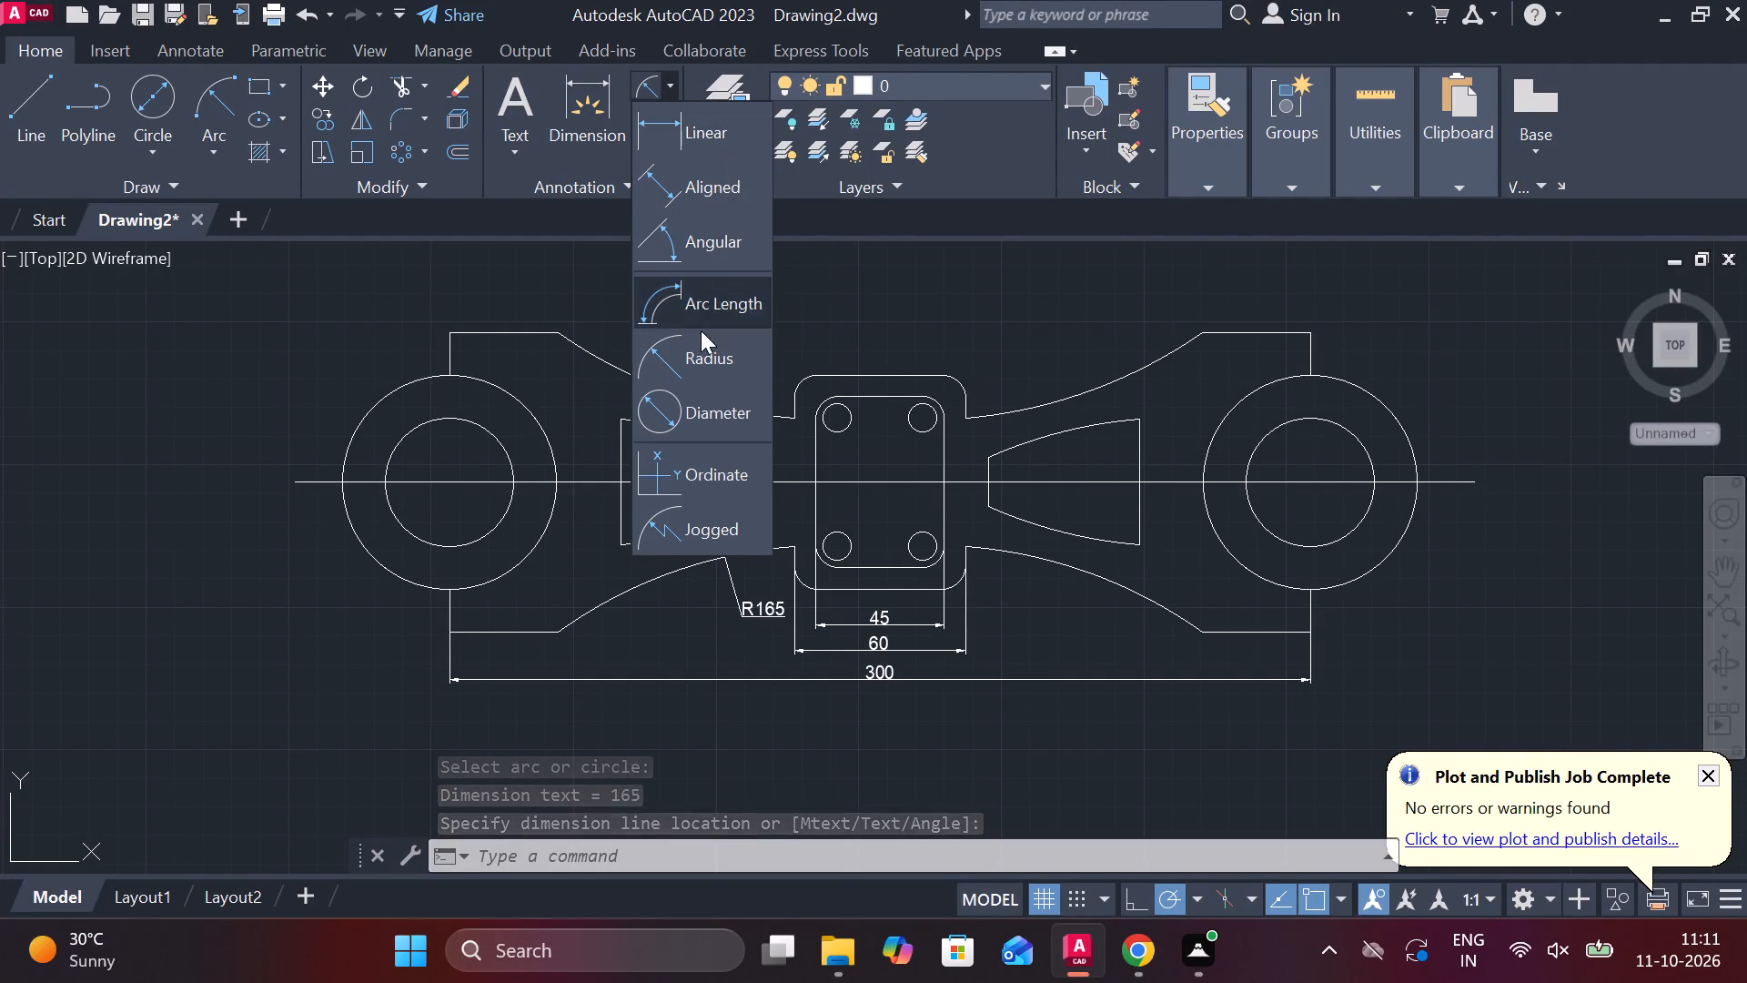
click(717, 367)
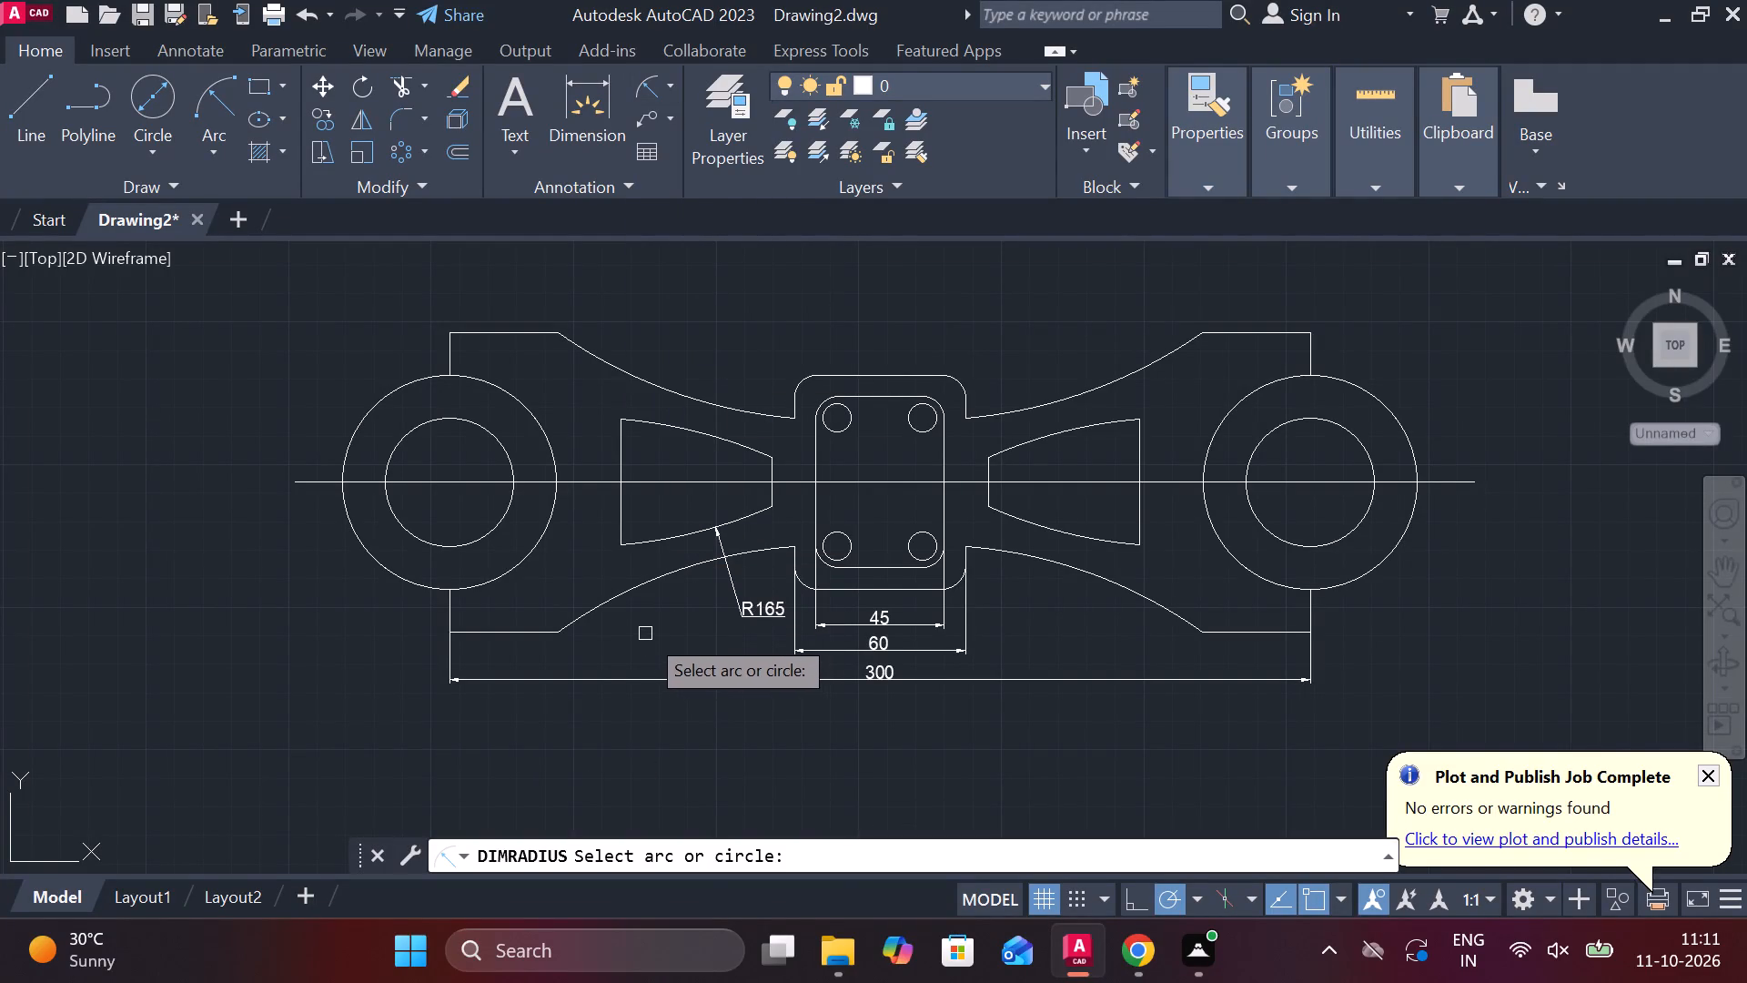
click(632, 595)
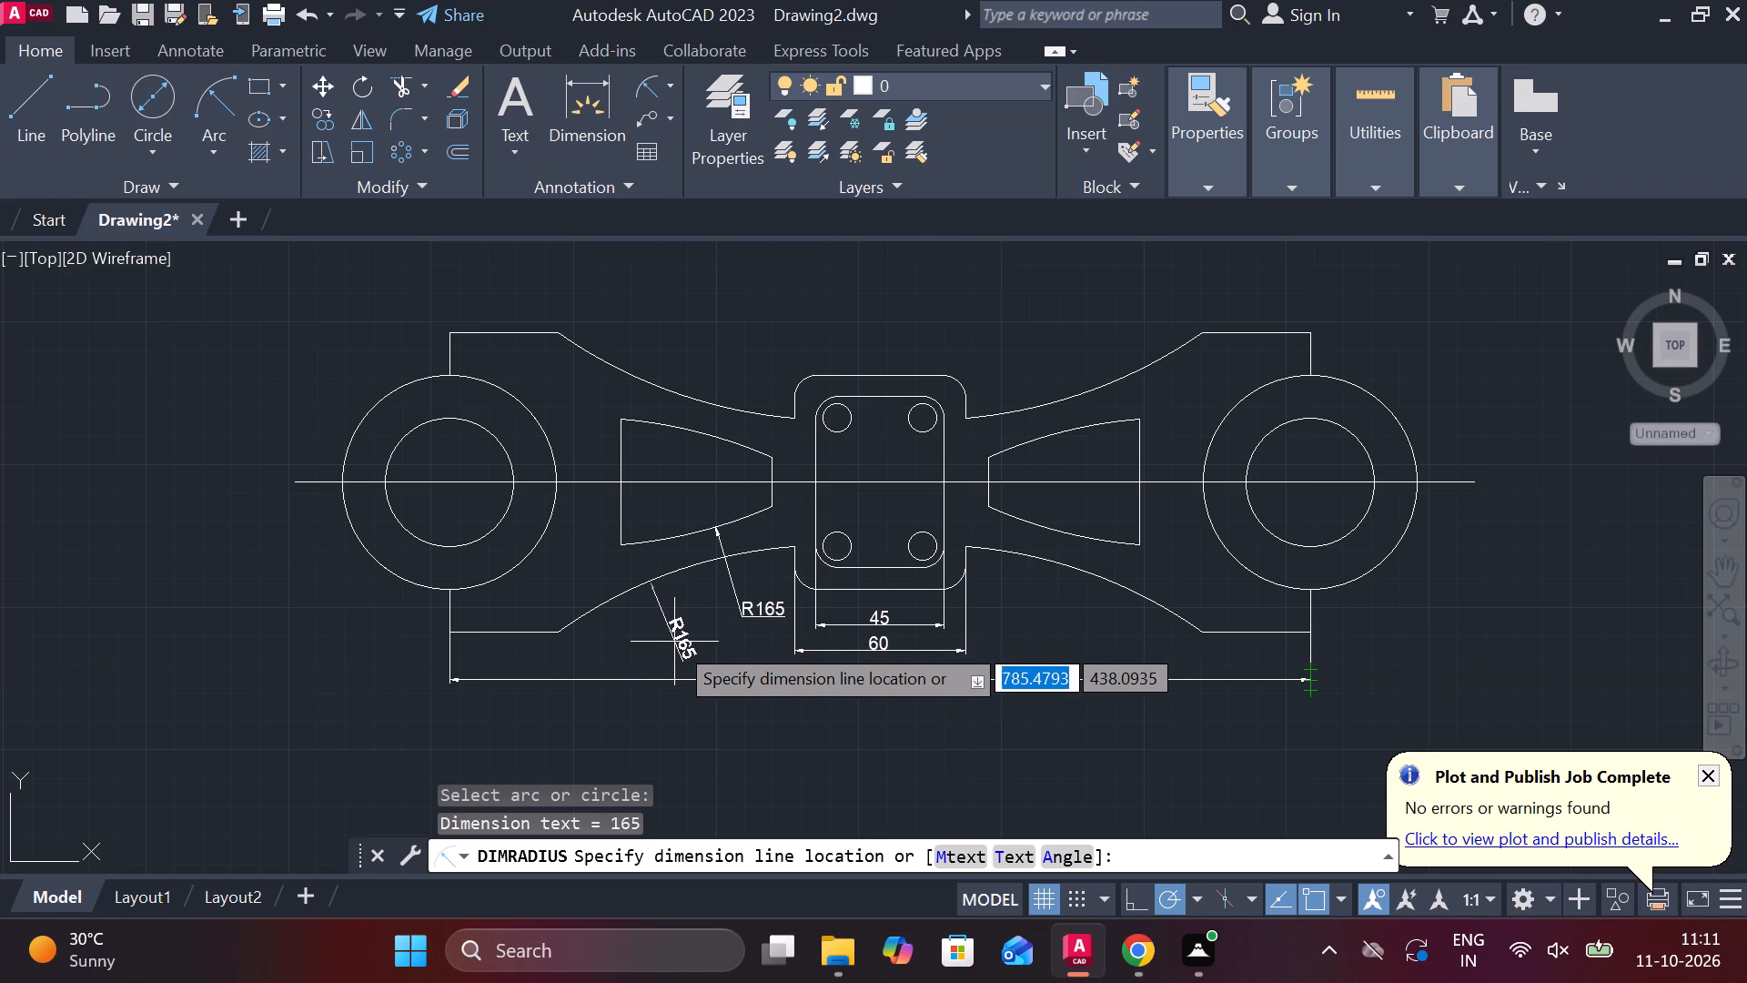
click(677, 639)
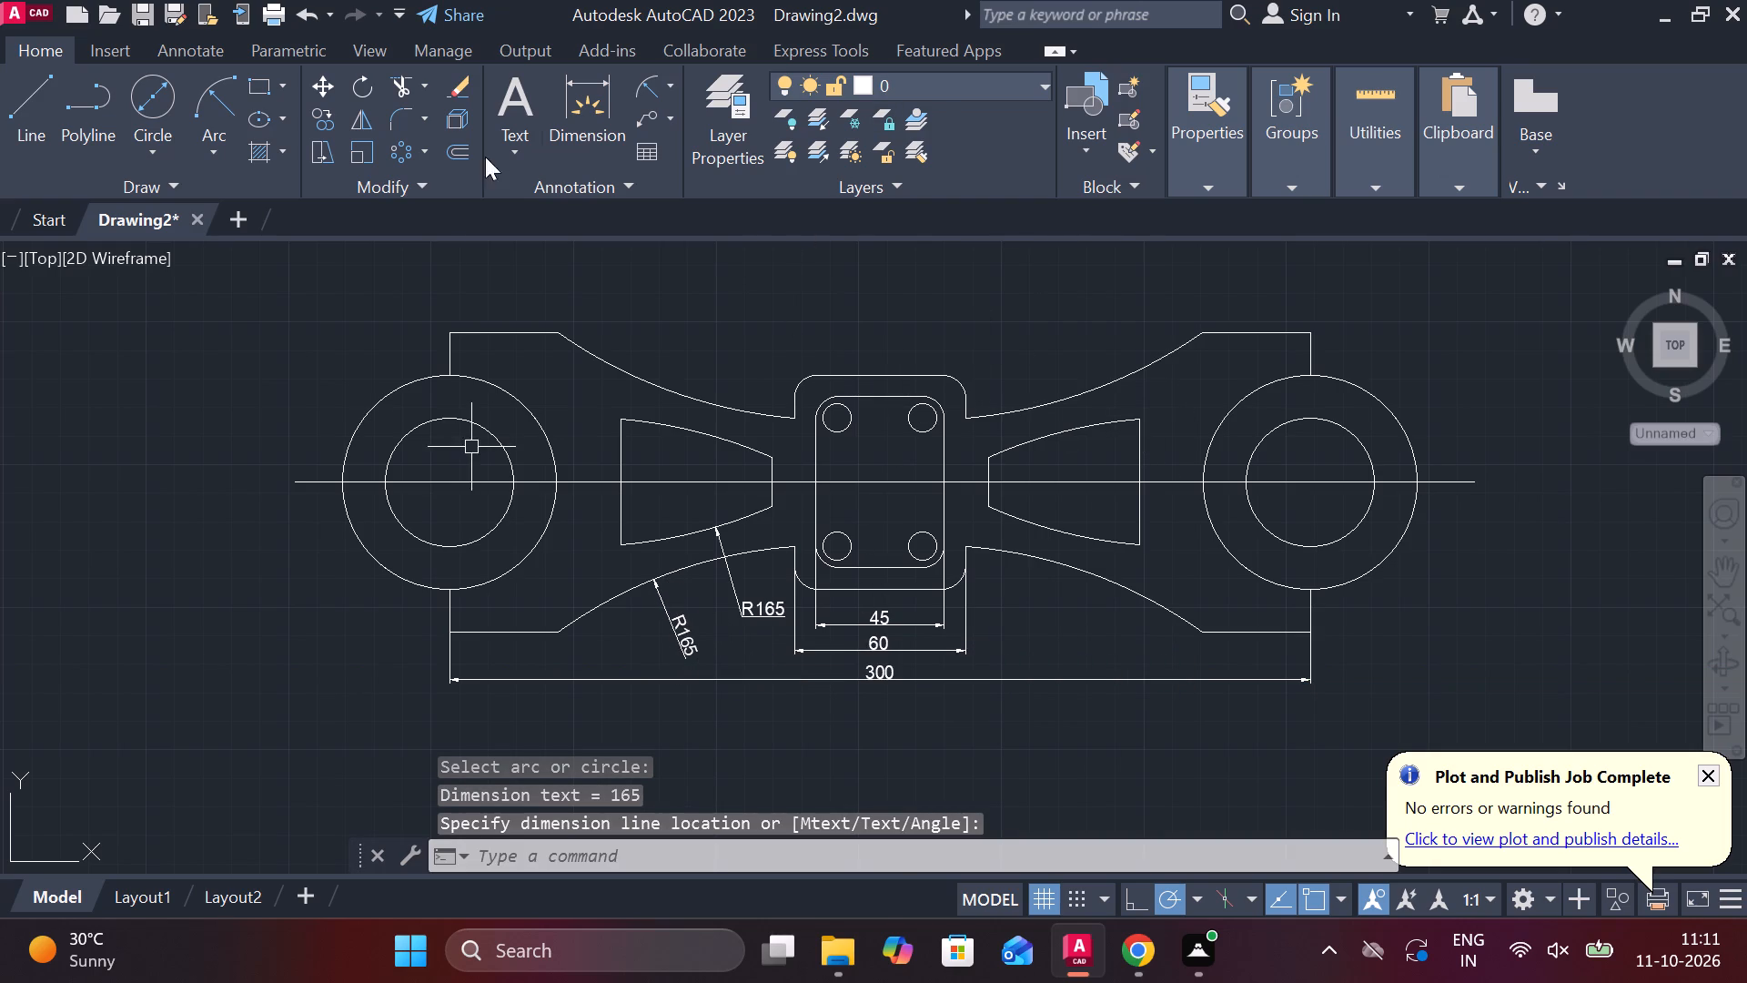
Add a vertical linear dimension for the short edge below the left outer circle, placed to the left of that edge.
click(669, 85)
click(713, 137)
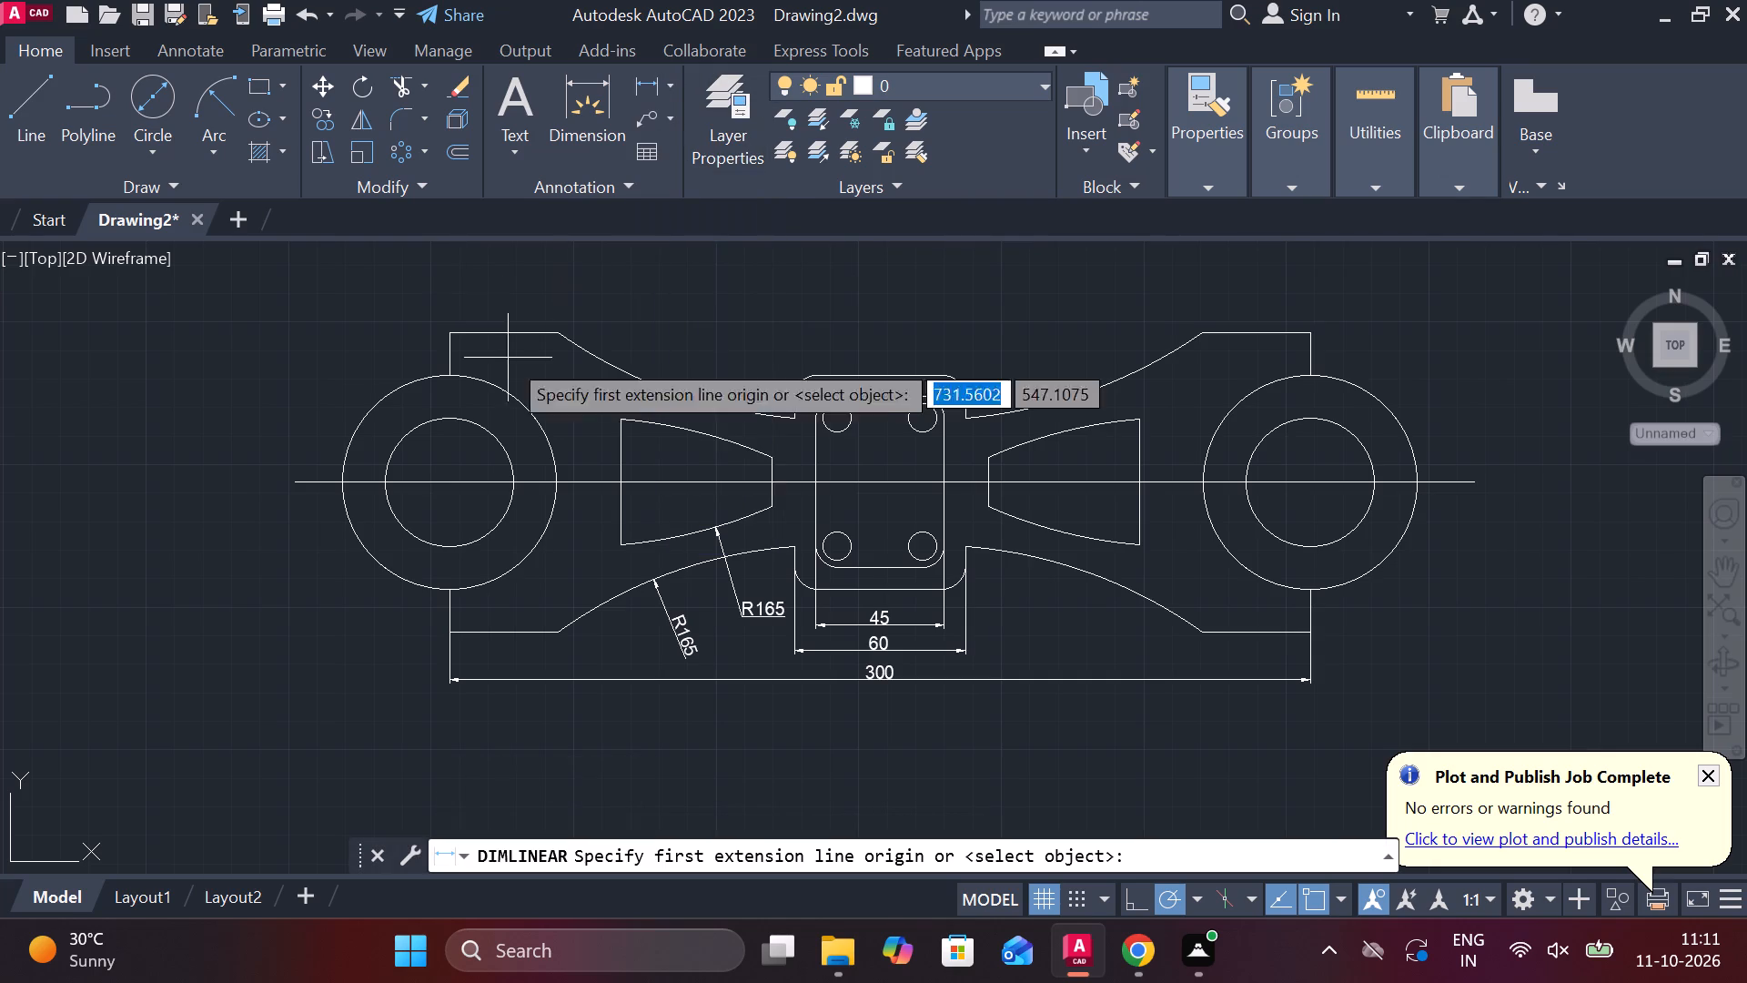
click(445, 593)
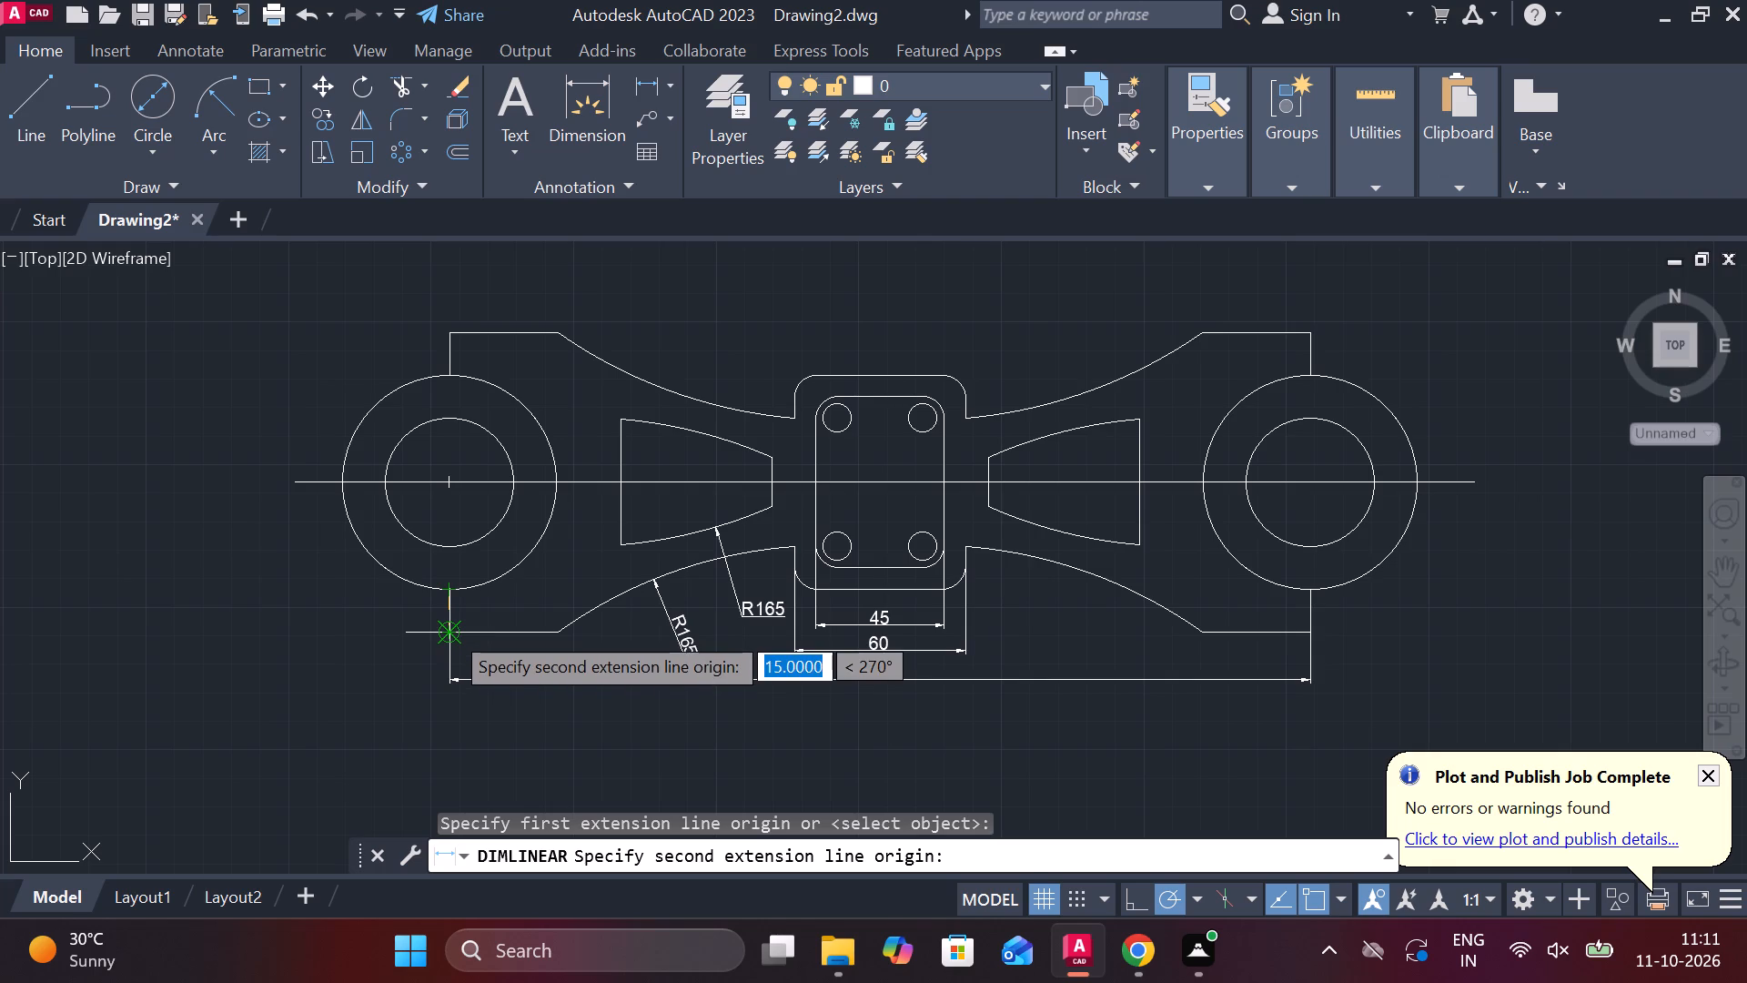
click(449, 630)
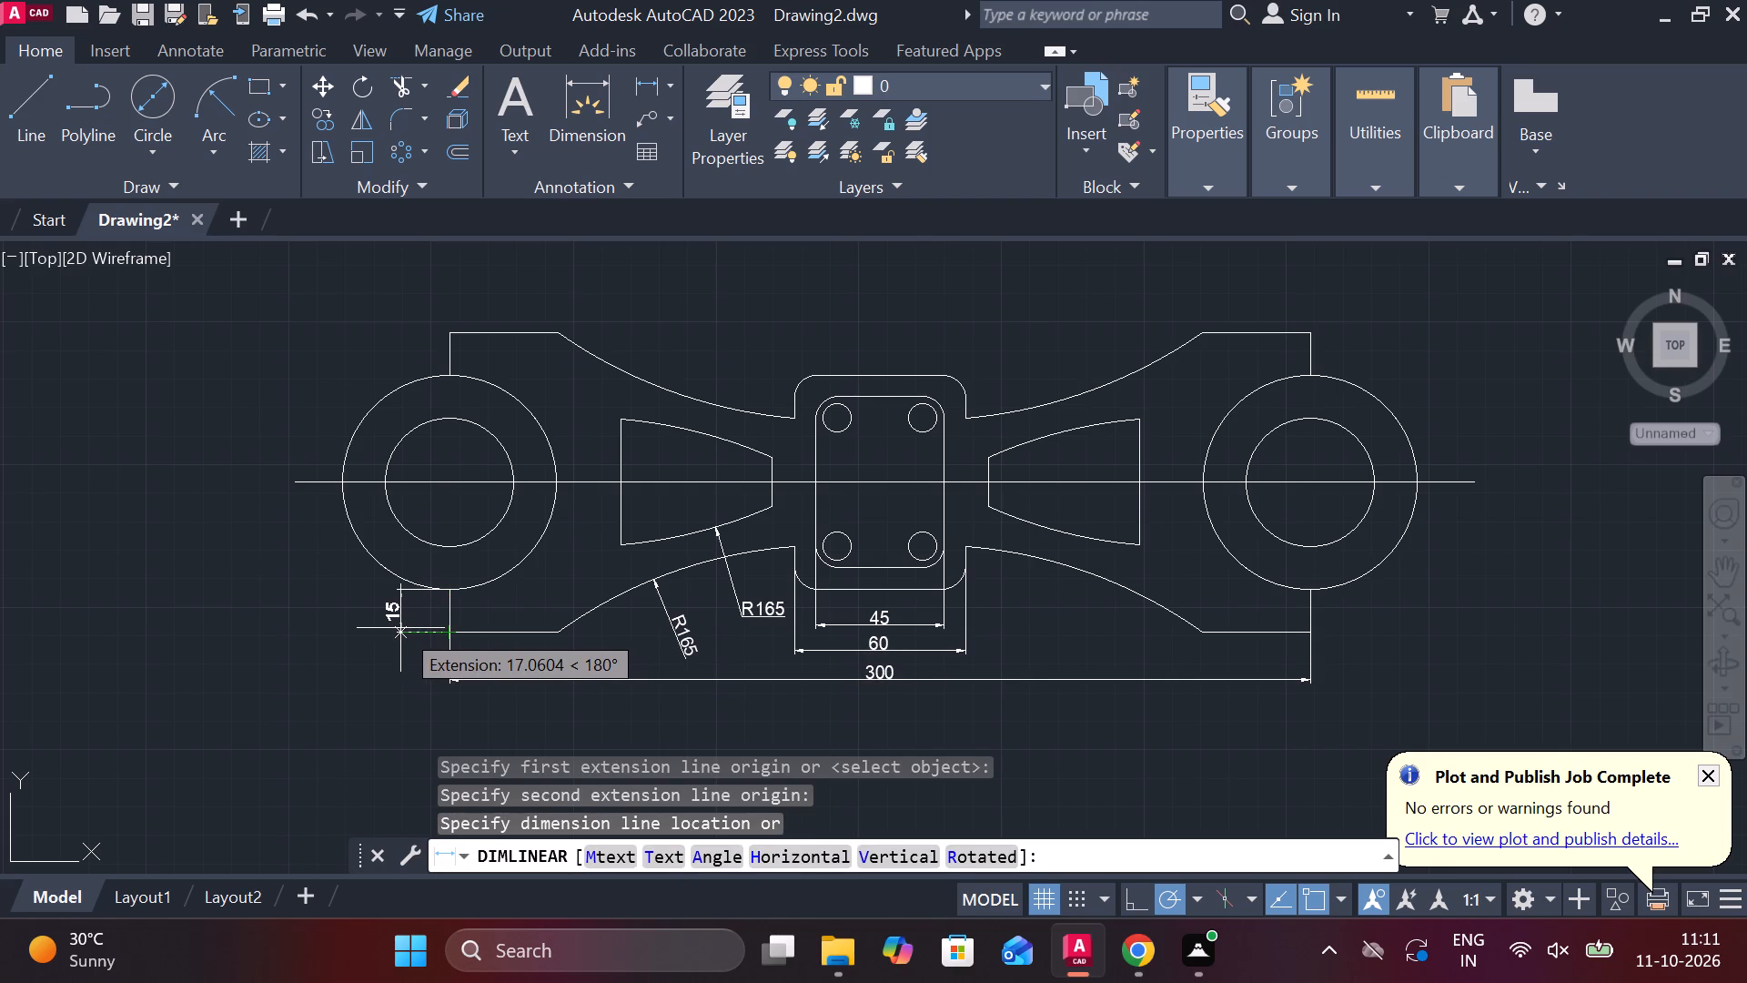
click(400, 628)
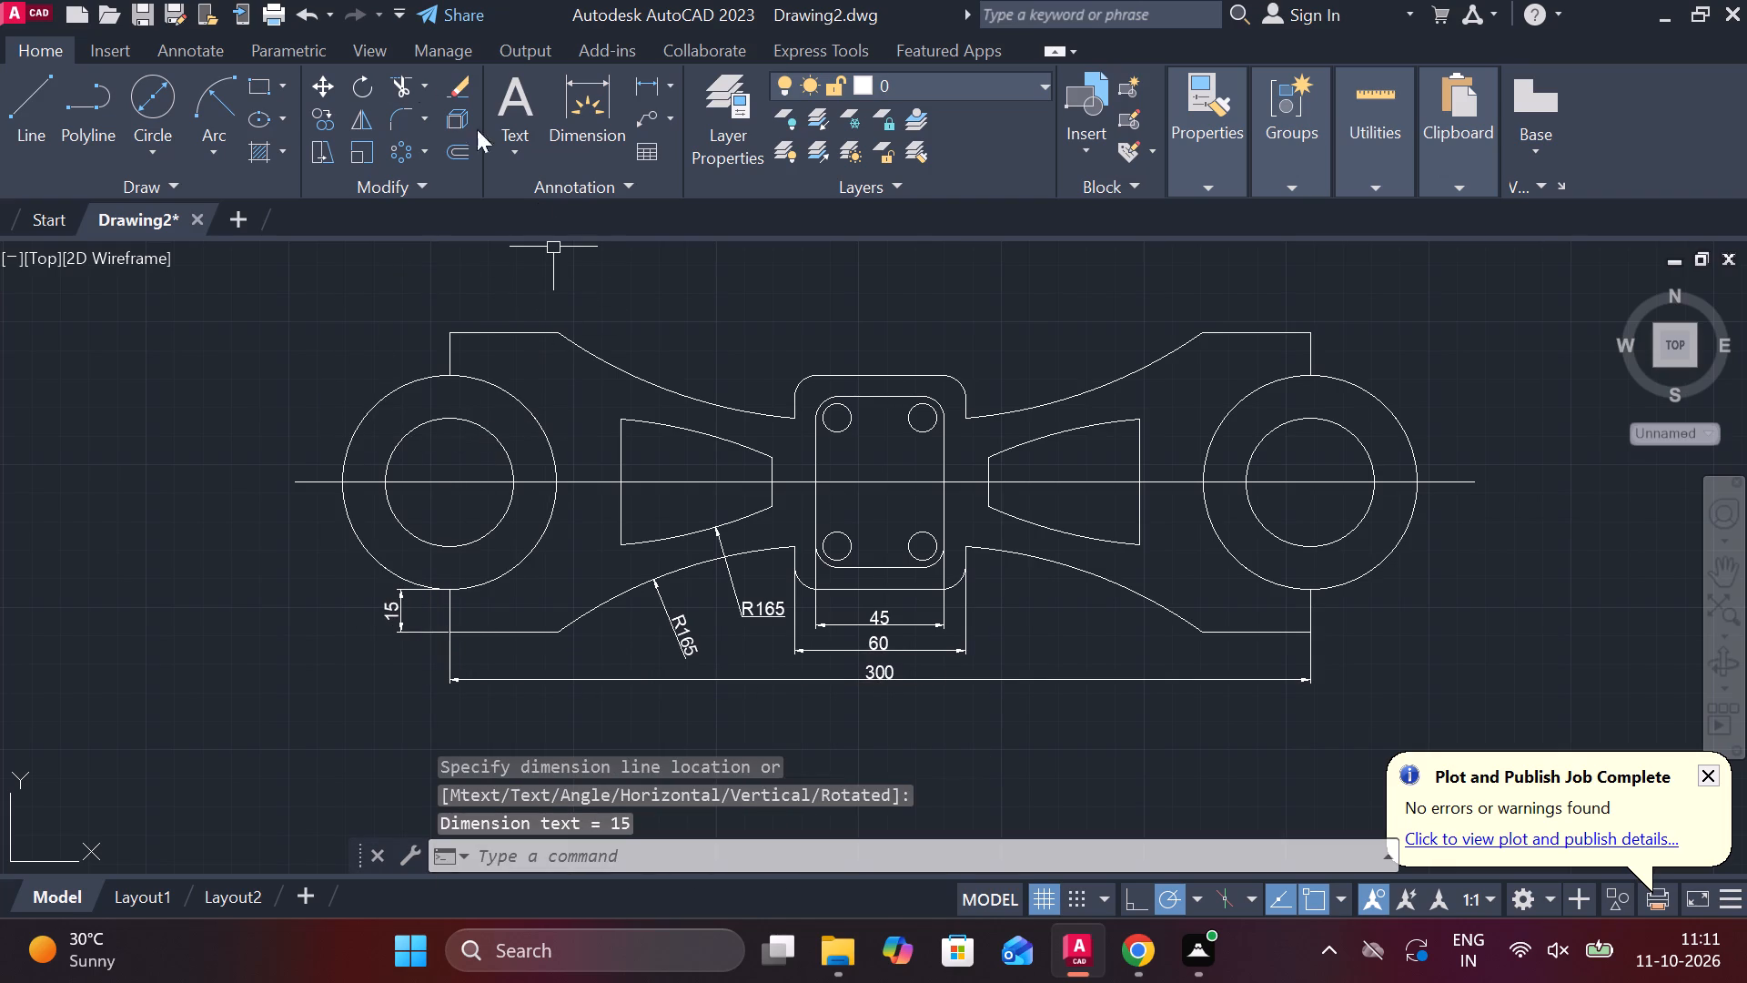
Trim away the inward-facing halves of both outer end circles, above and below the centre line.
click(410, 86)
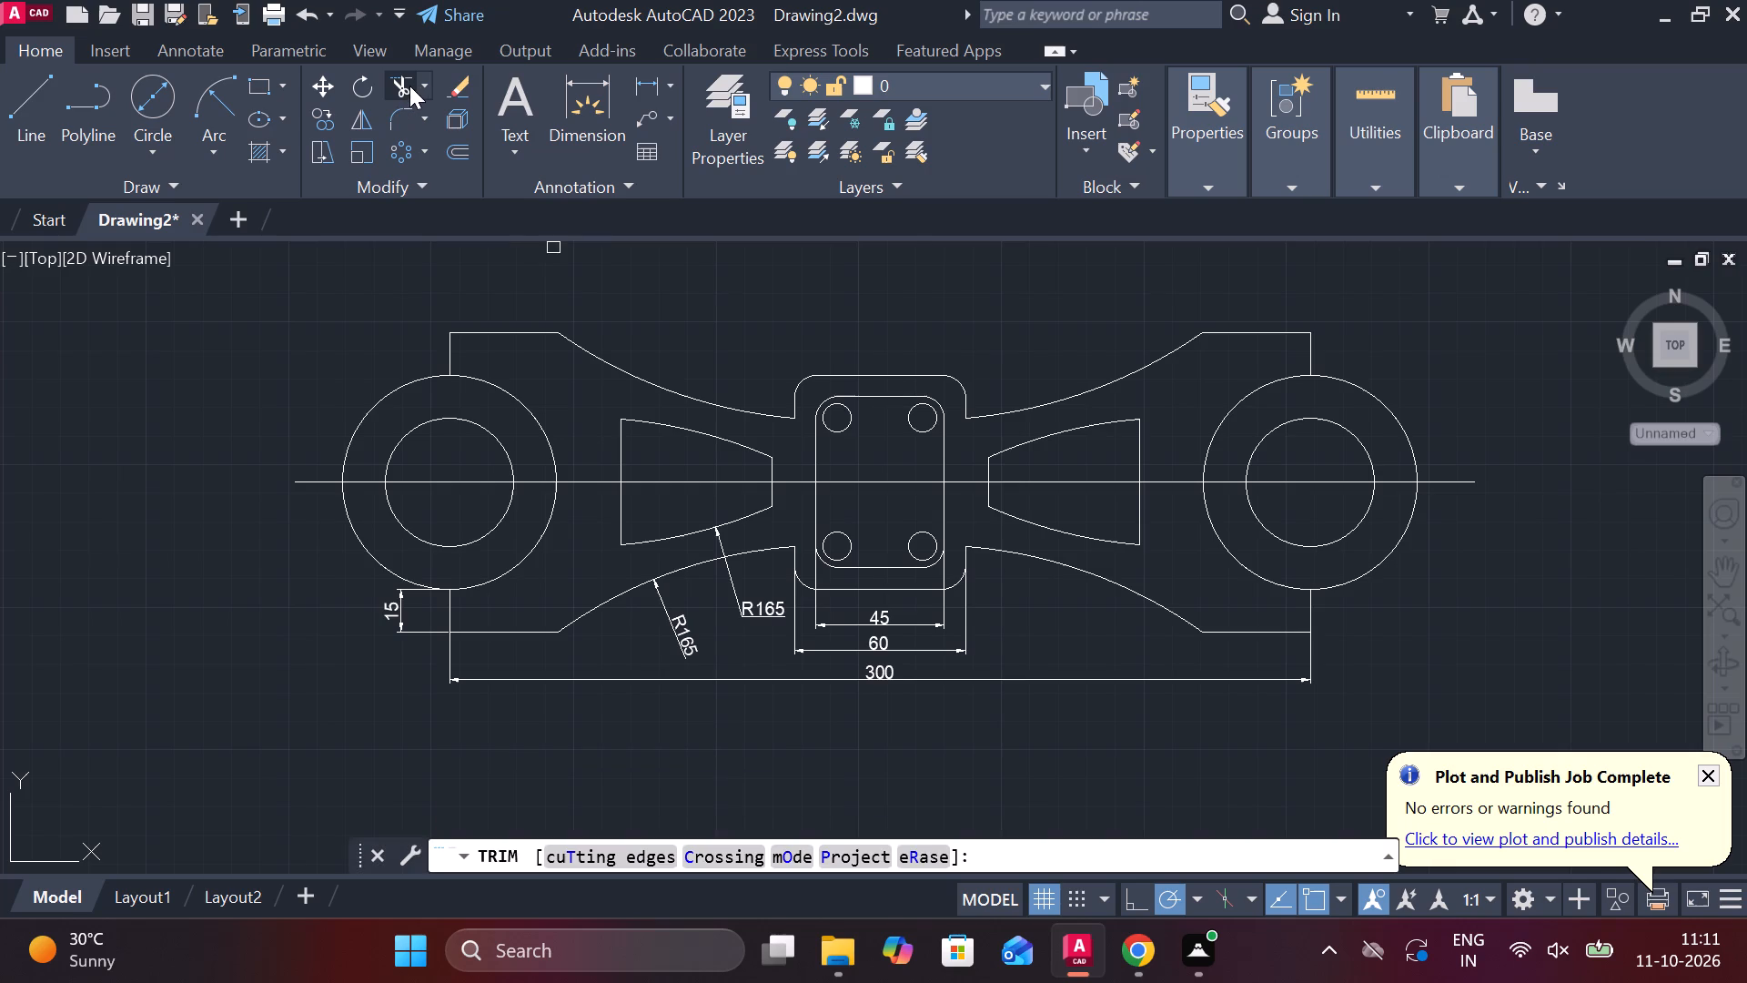
click(529, 555)
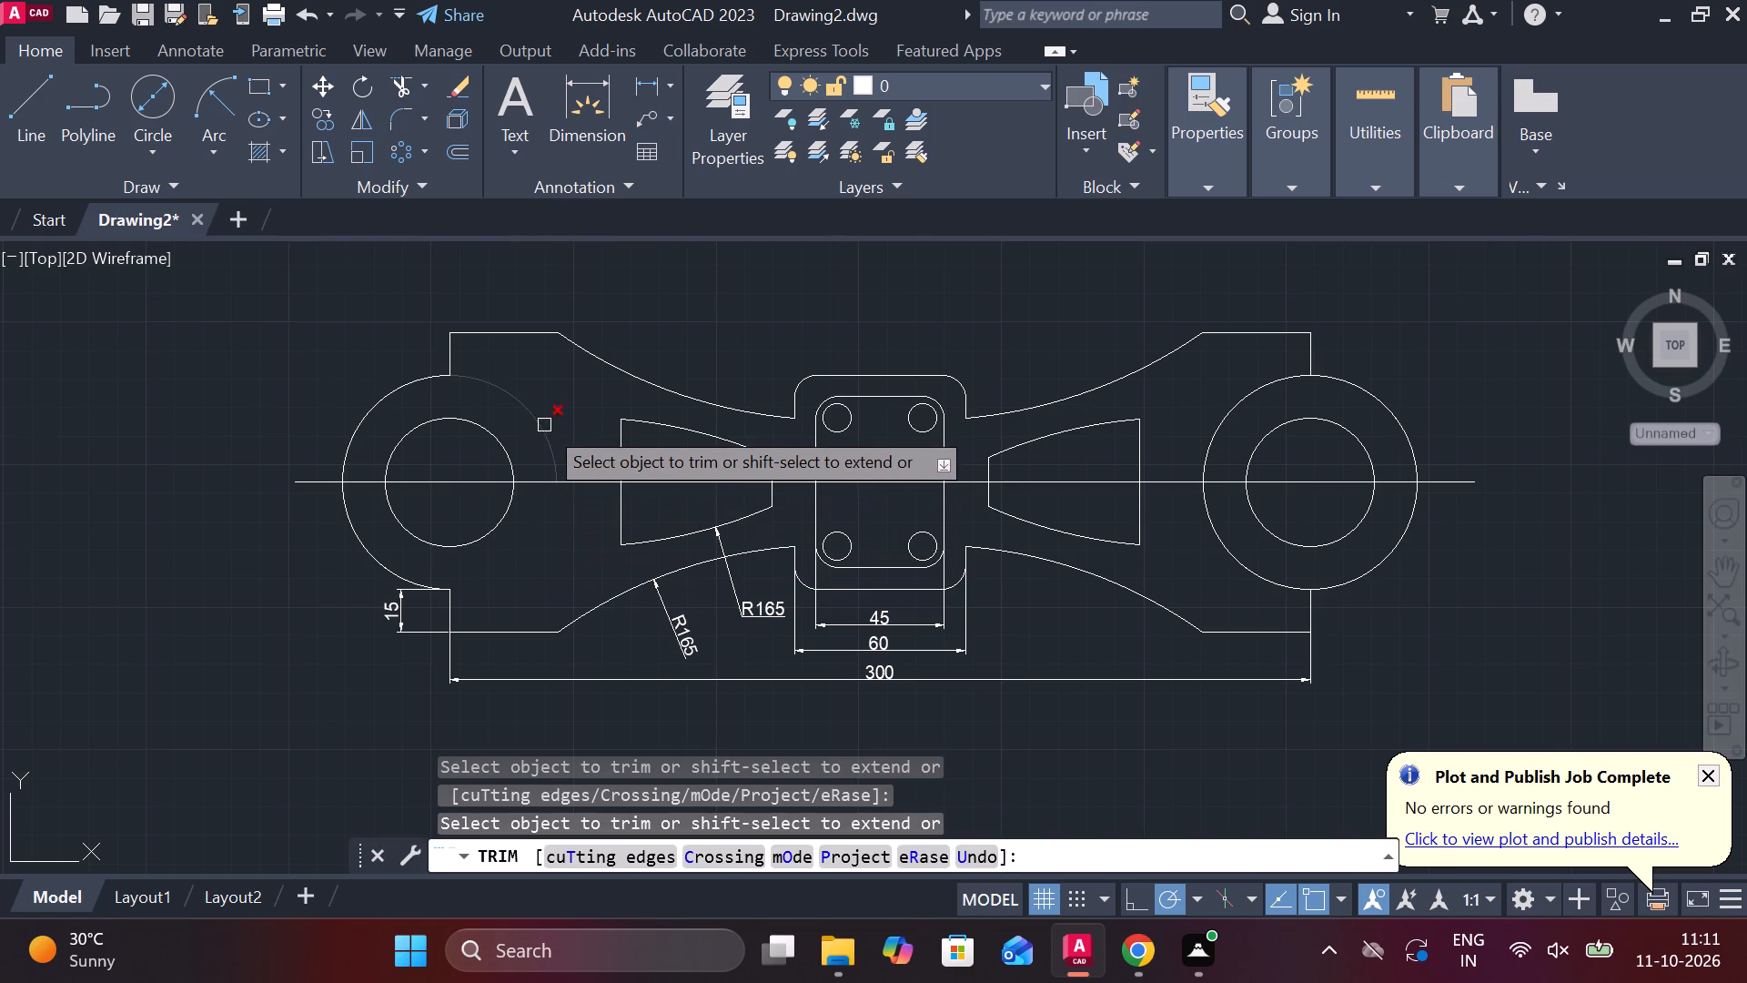
click(531, 409)
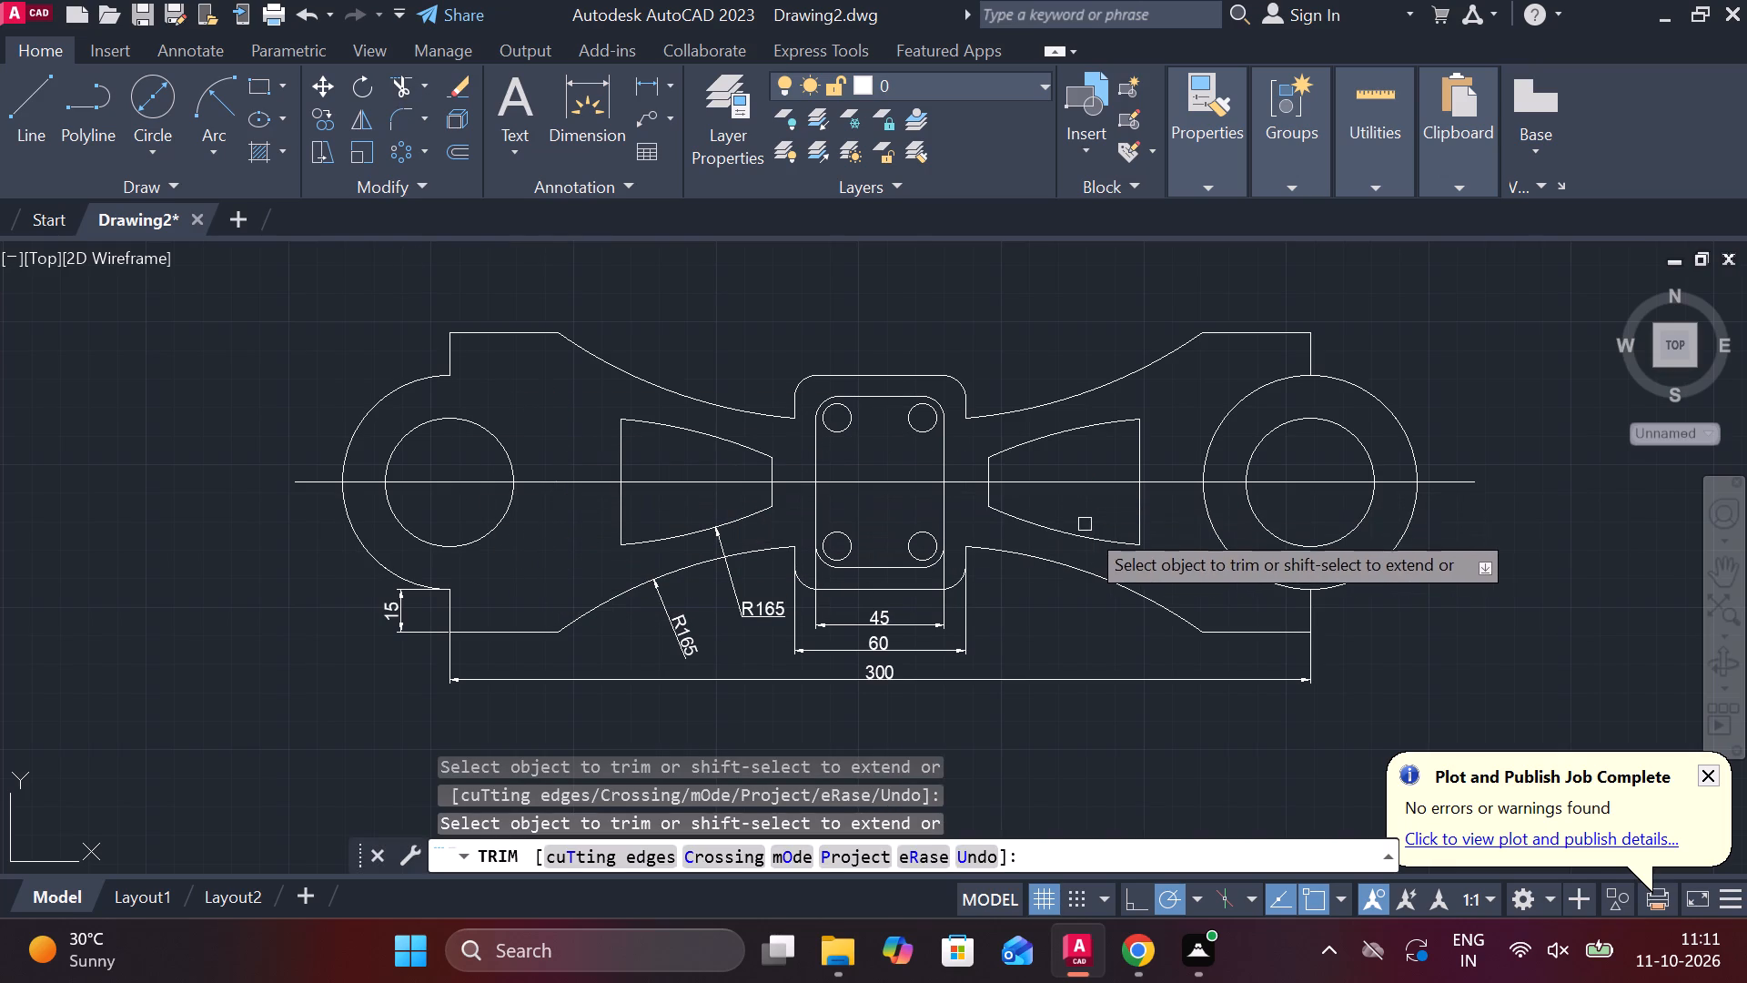
click(1222, 540)
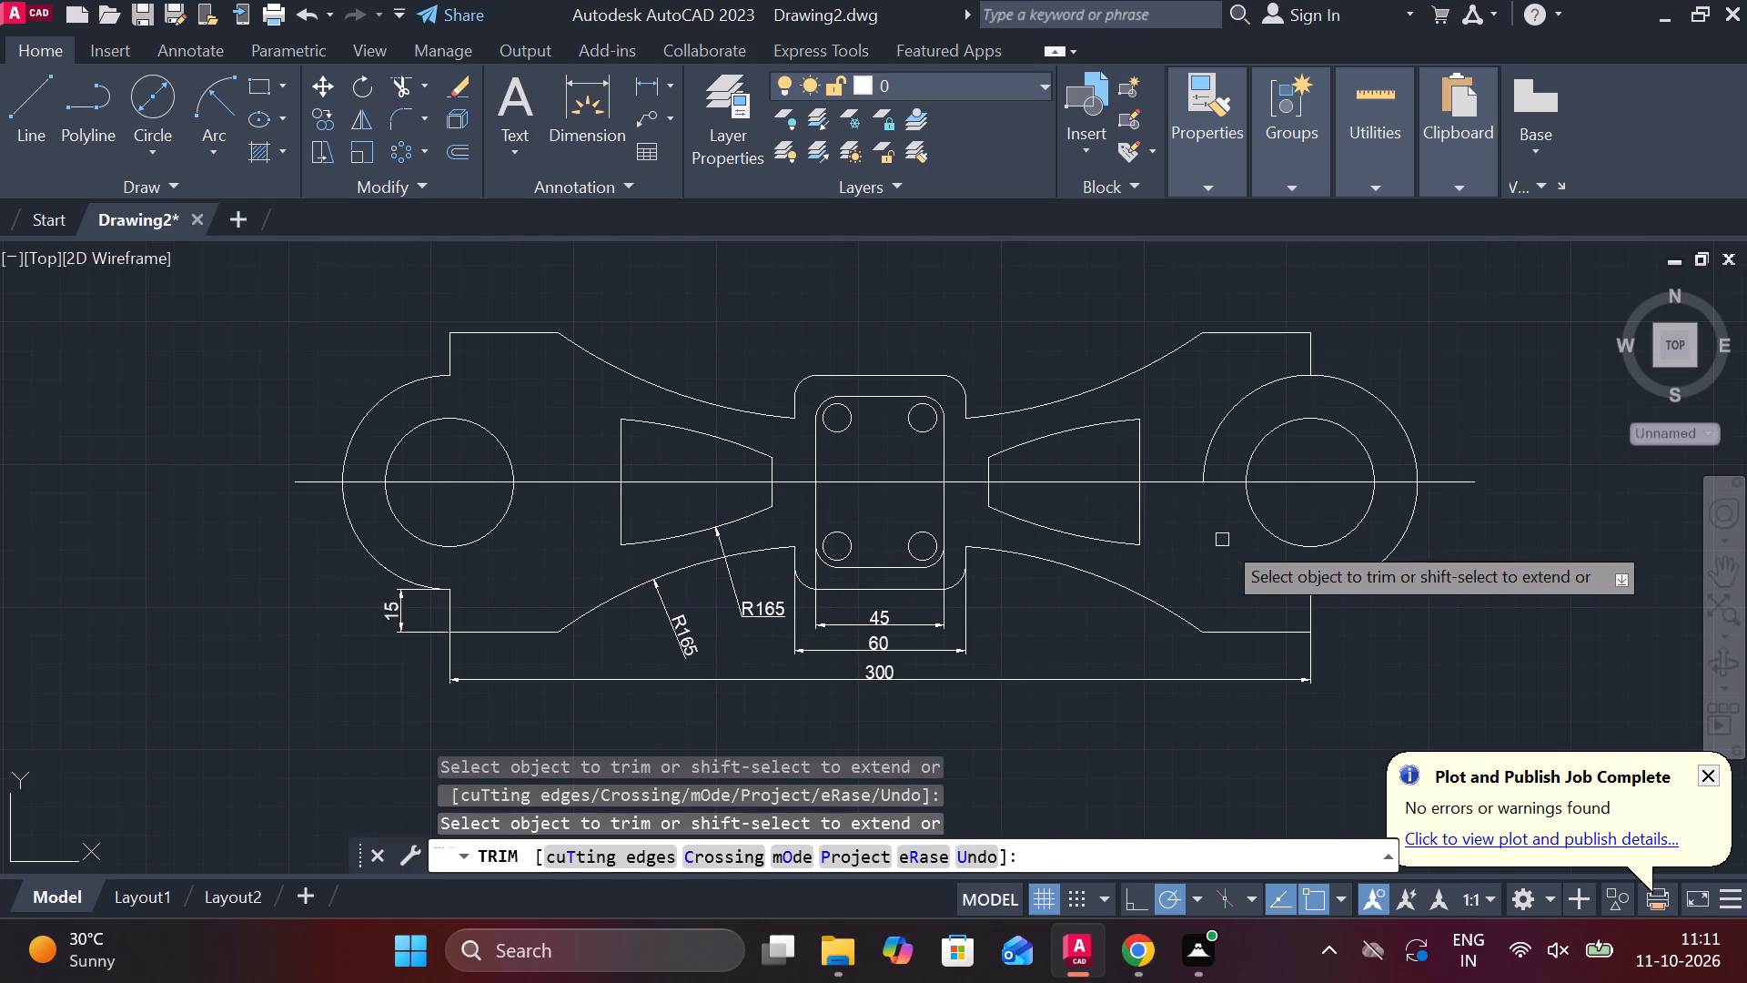
click(1217, 431)
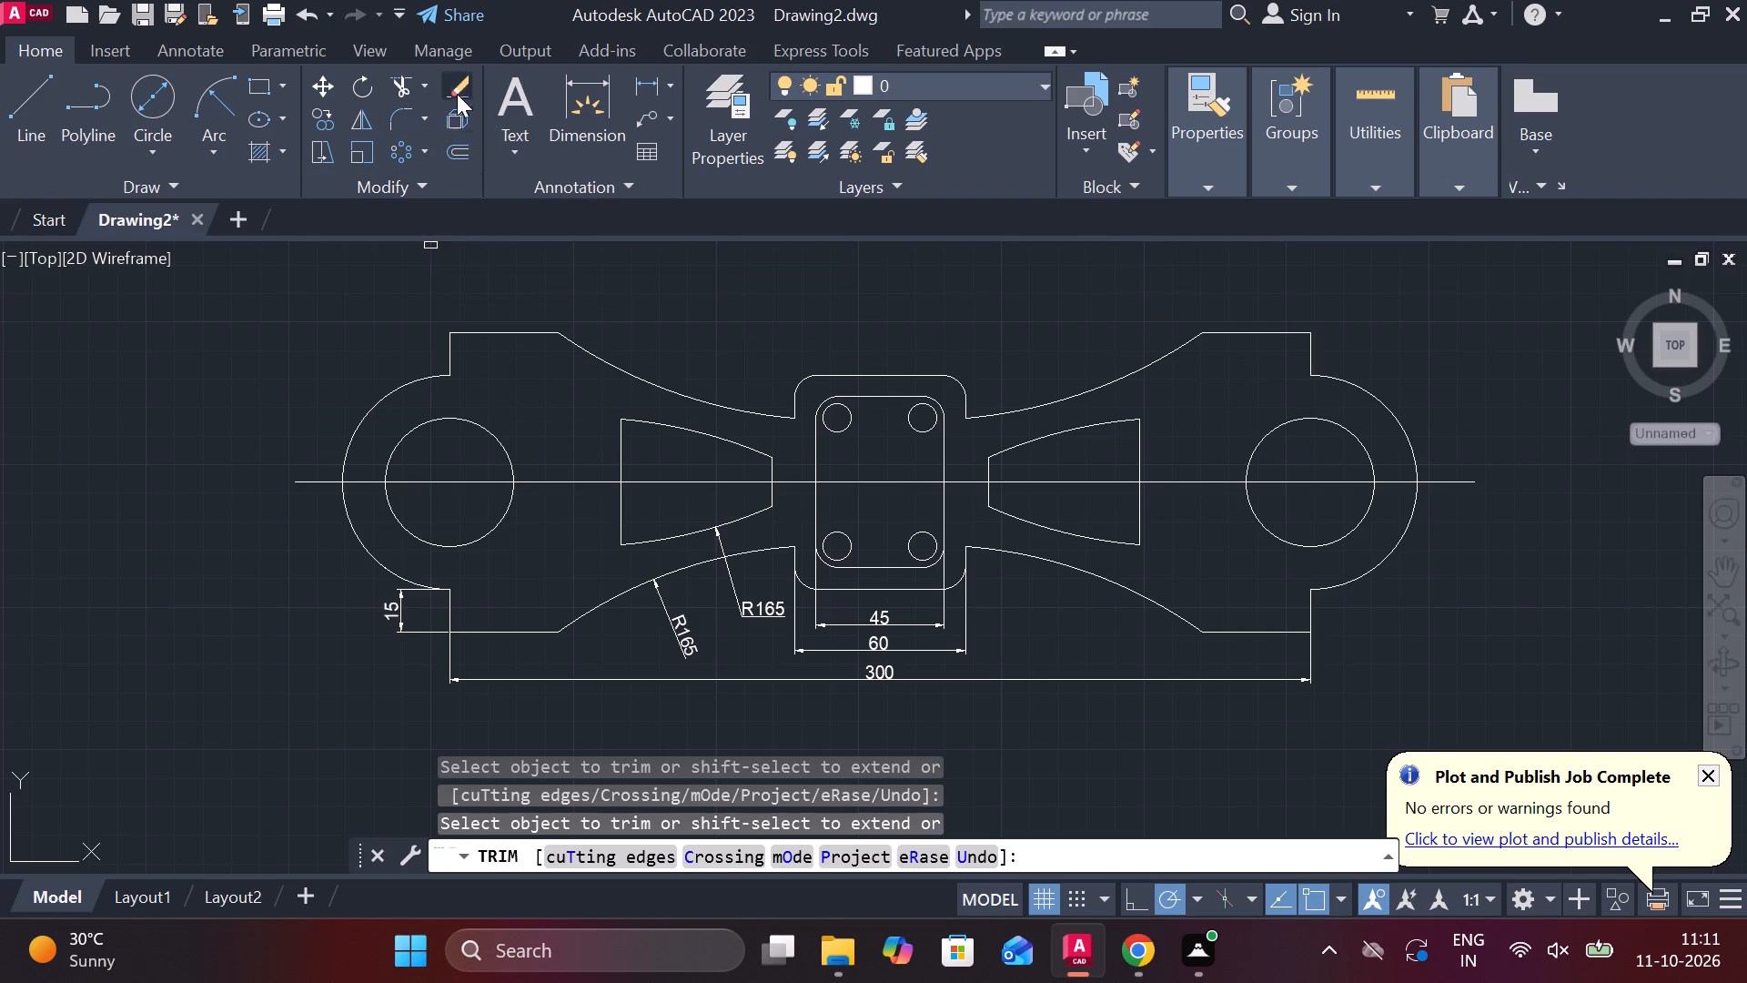
Add diameter dimensions to the left end's outer arc and its inner circle, placing each text outside its curve.
click(673, 84)
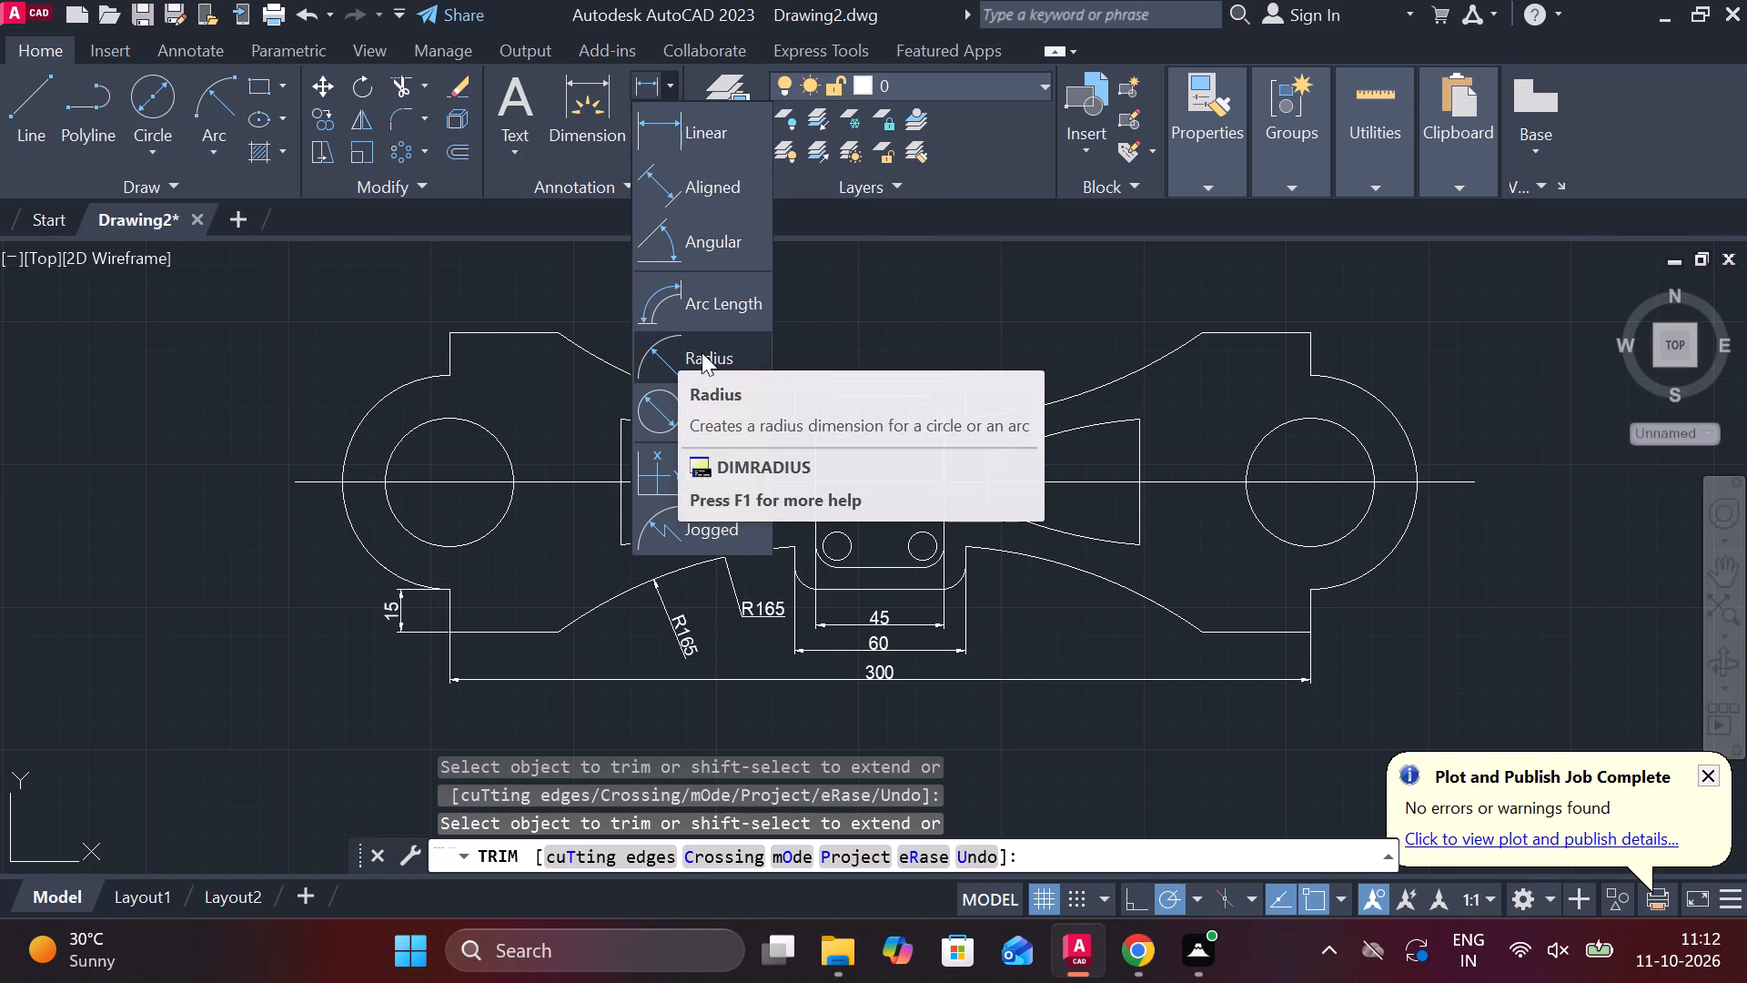
click(699, 421)
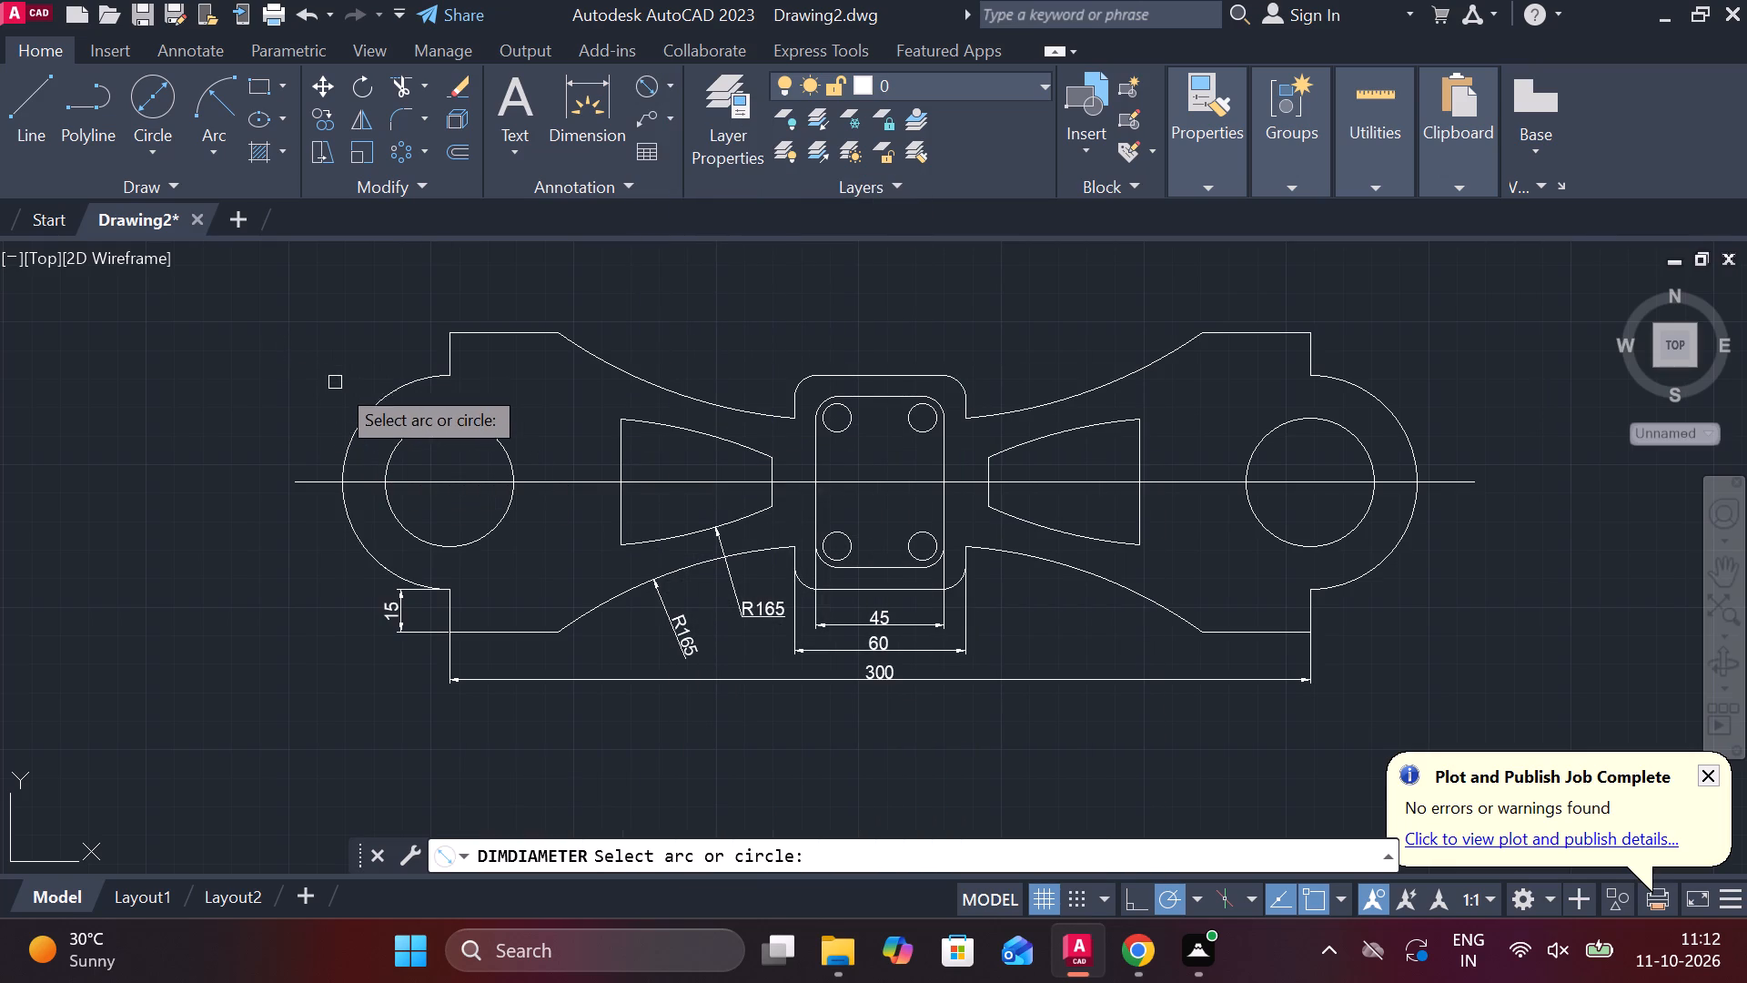
click(368, 411)
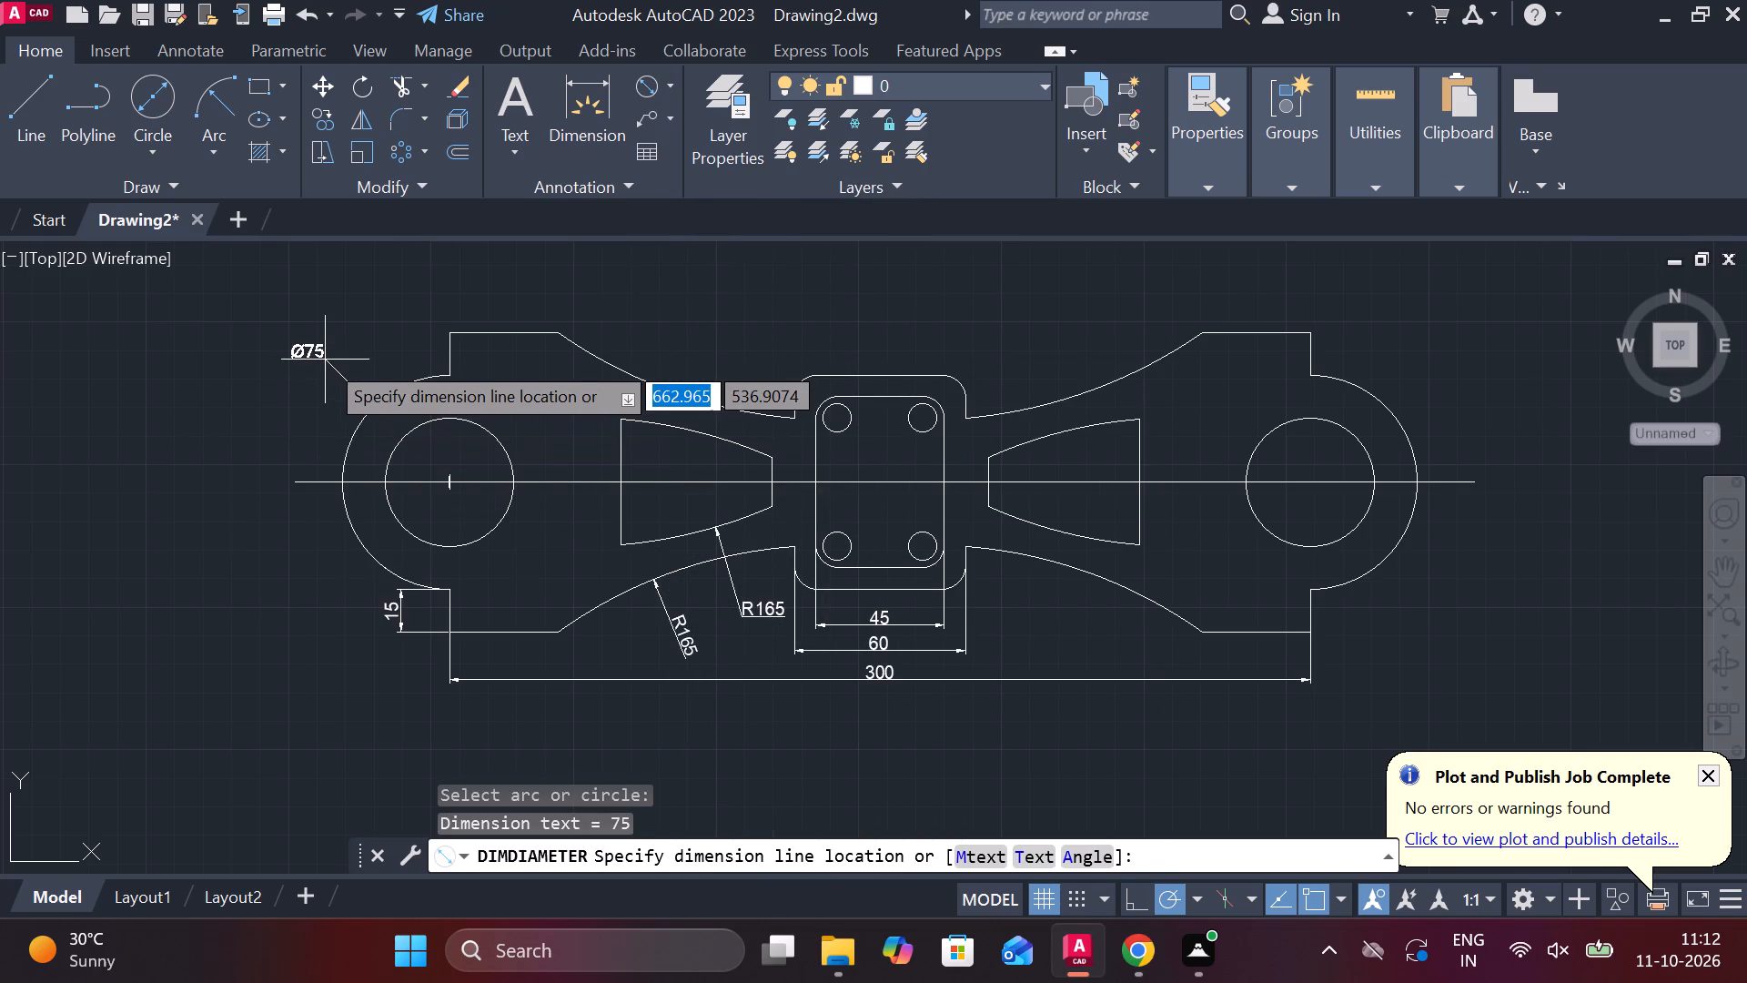
click(325, 360)
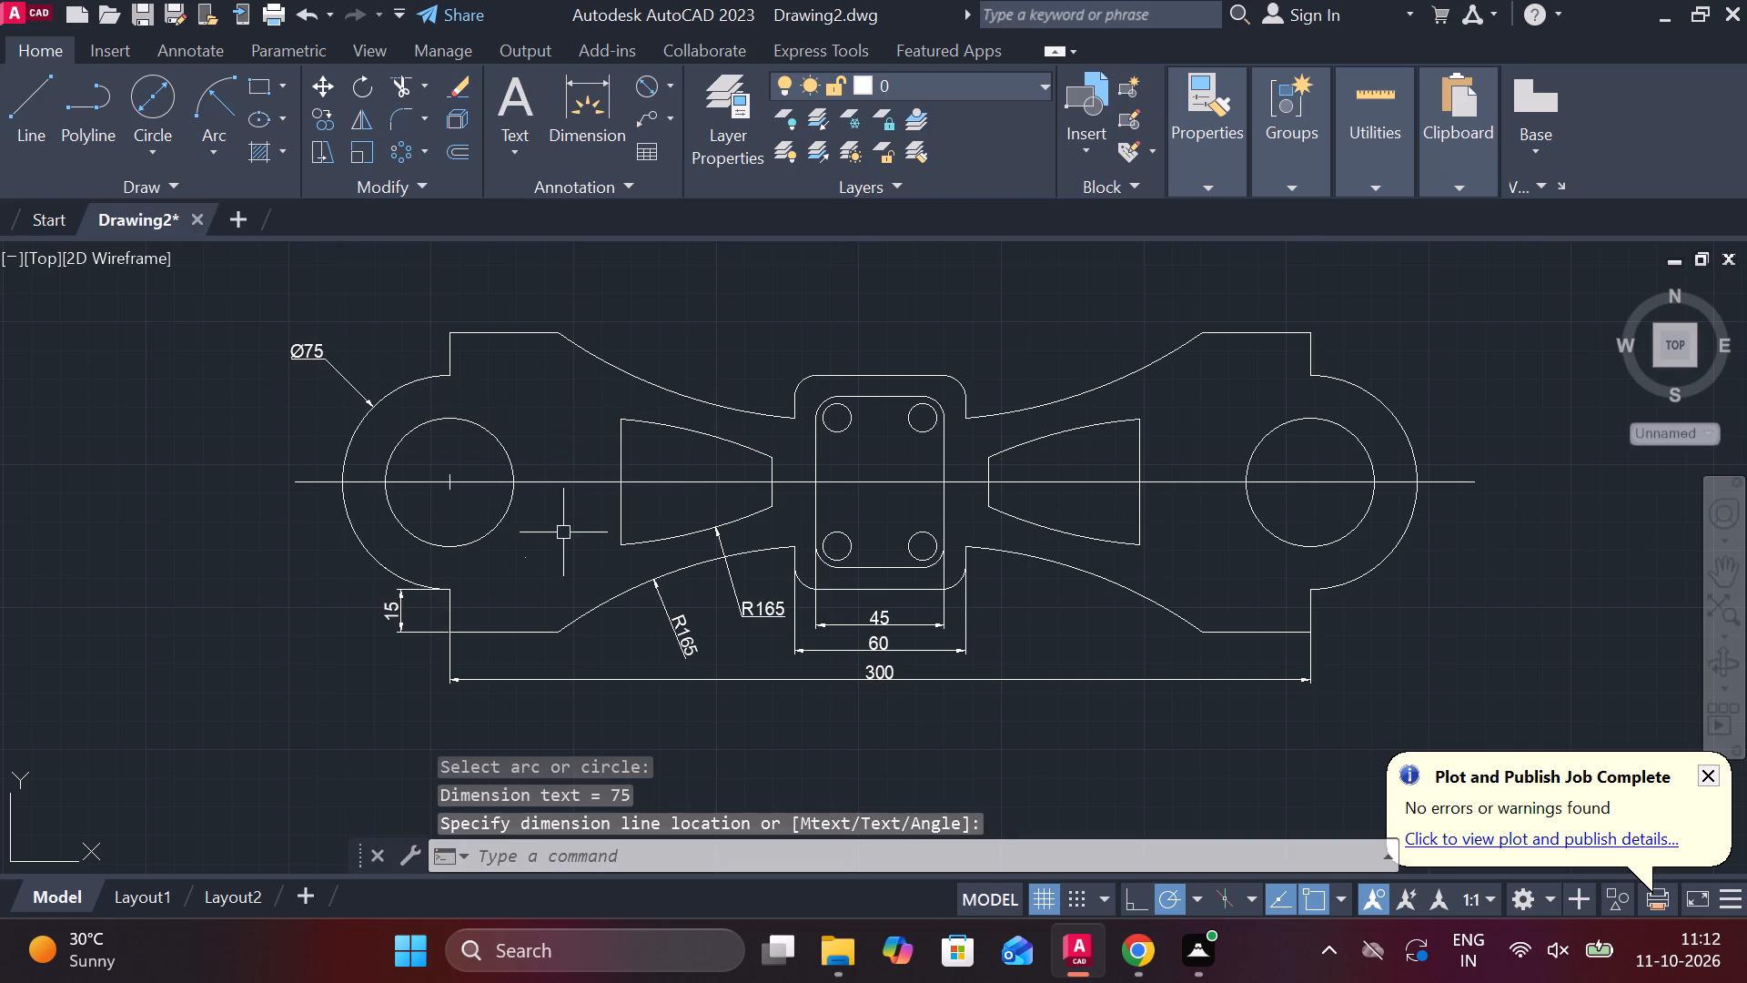
click(671, 90)
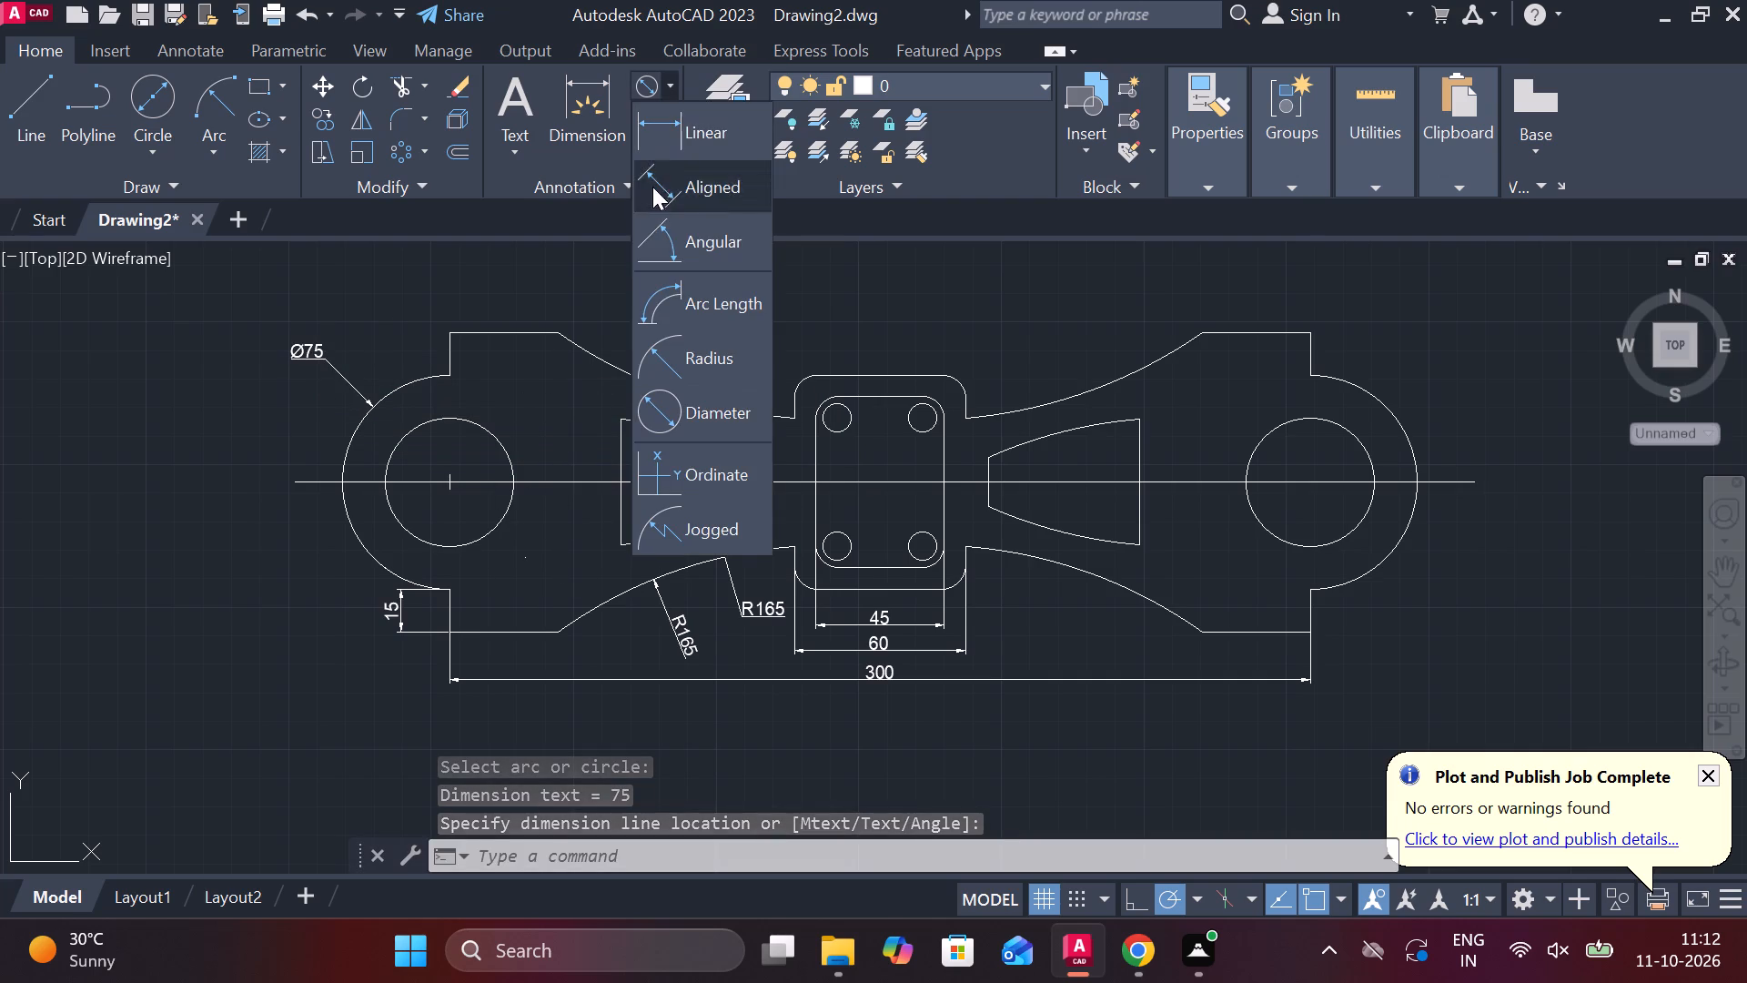
click(716, 403)
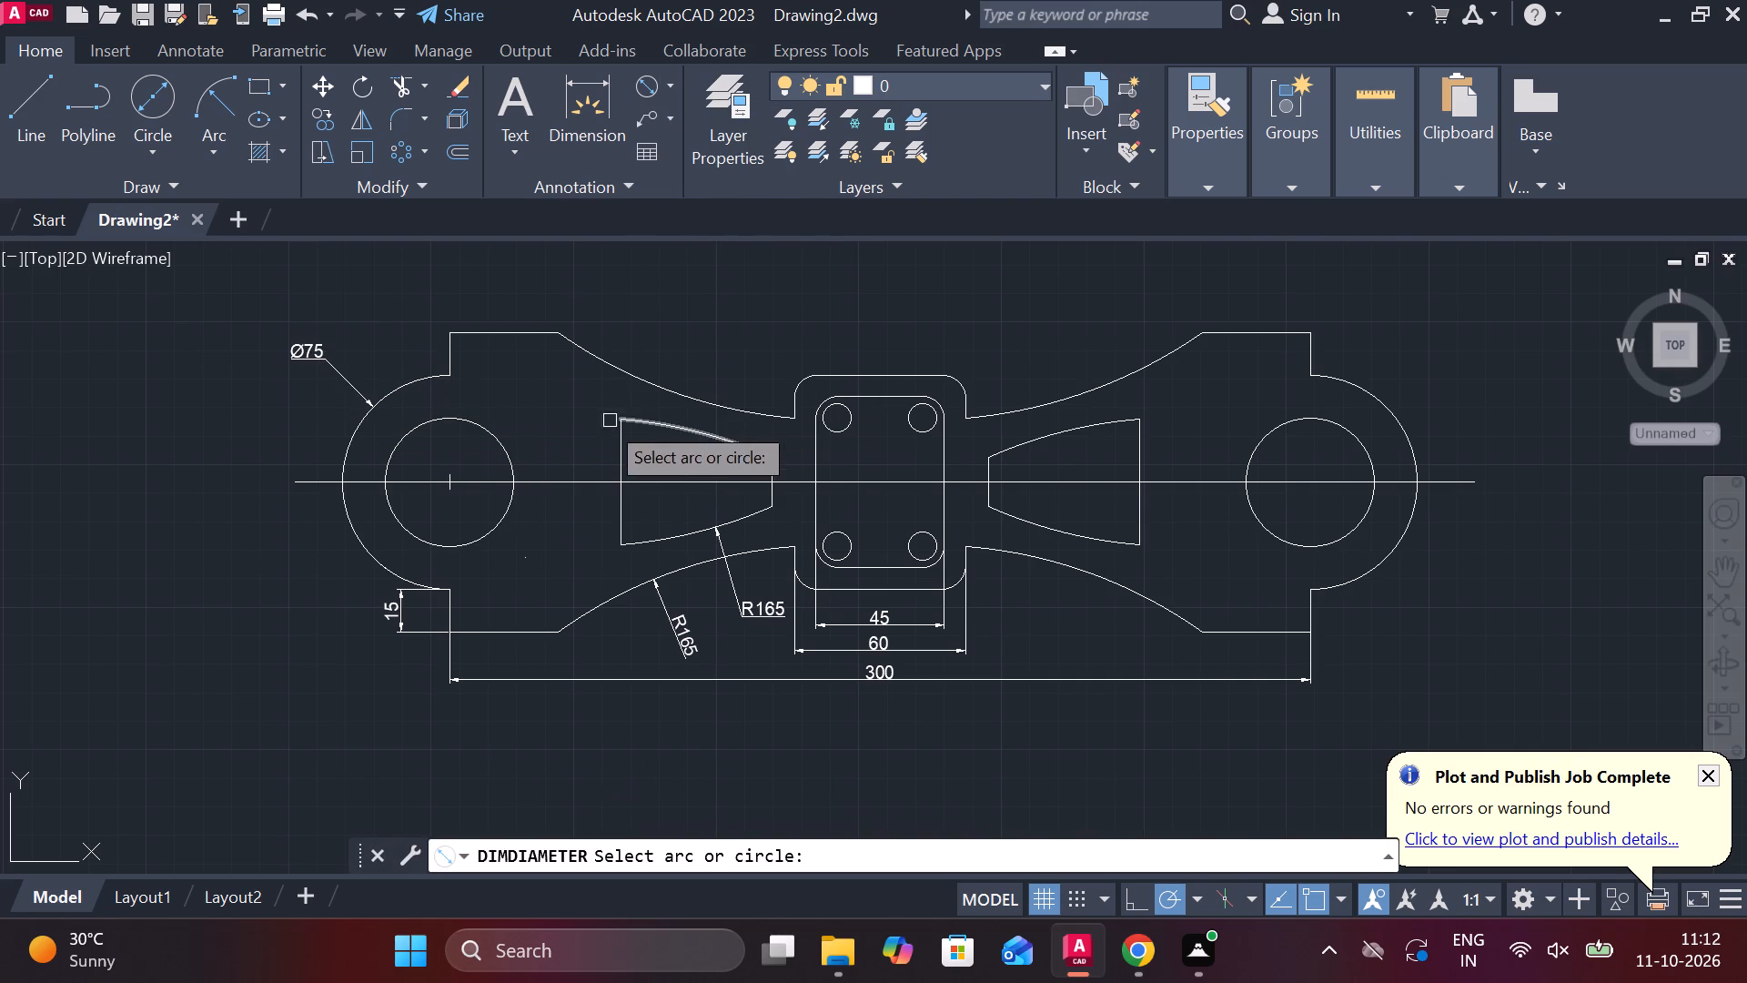
click(508, 461)
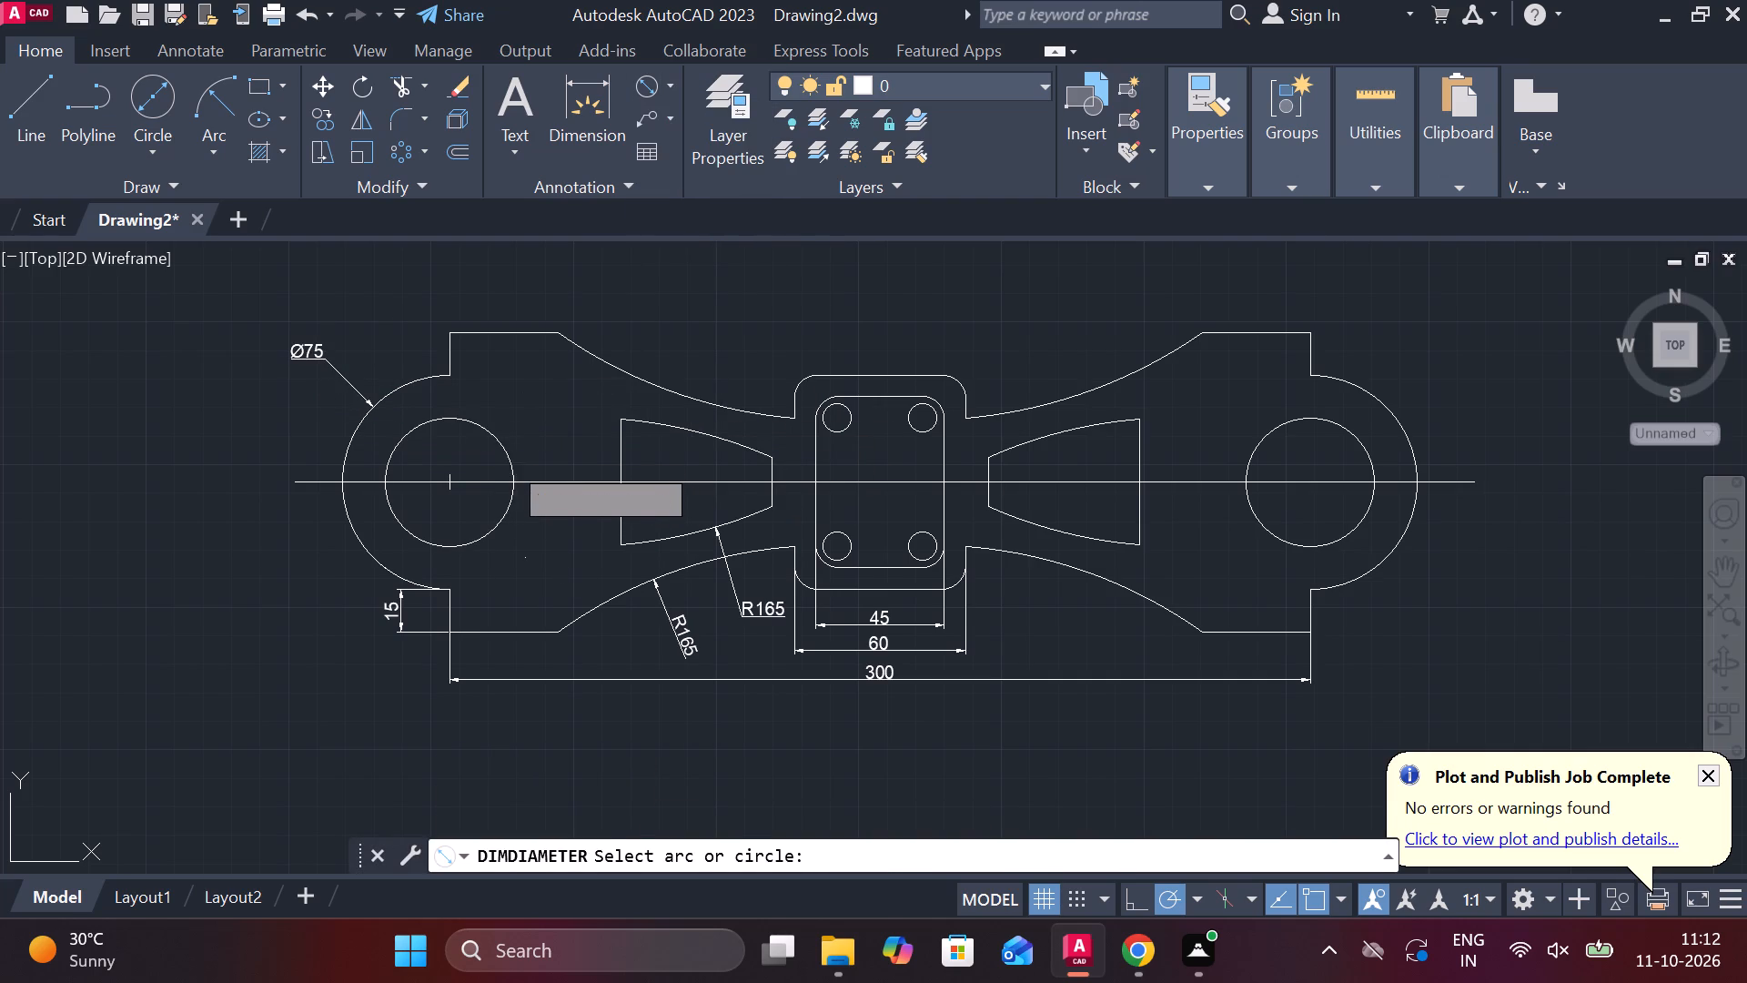
click(535, 407)
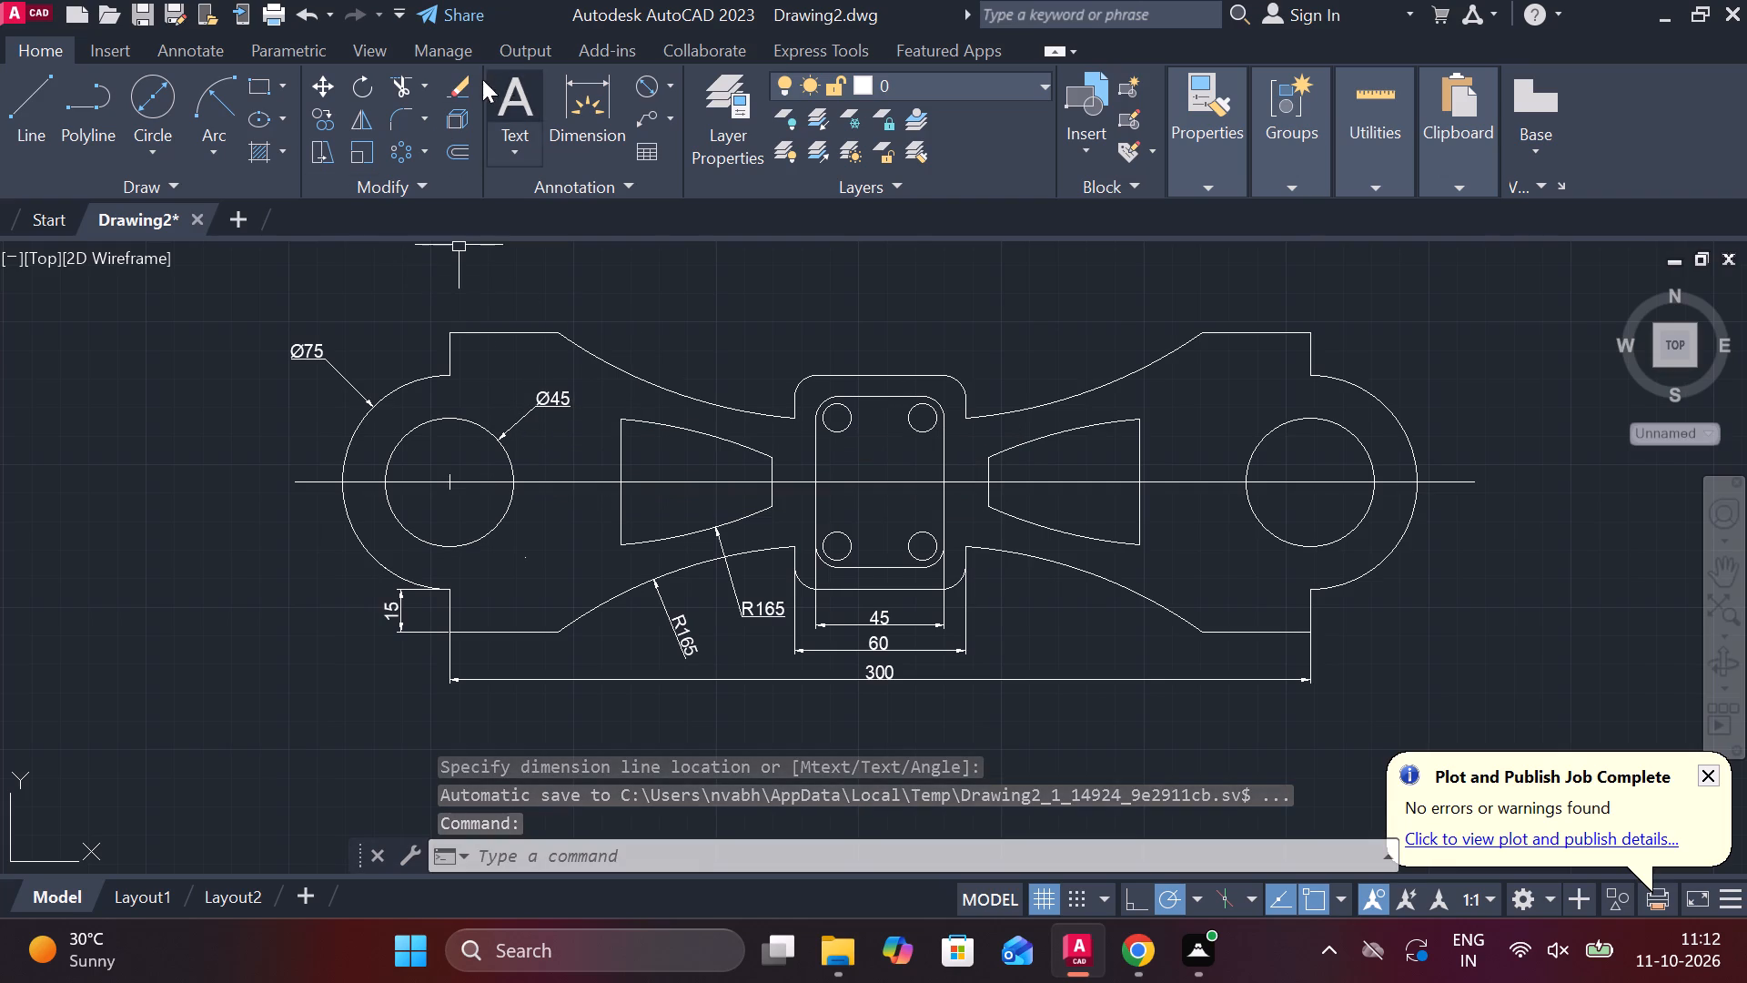
Add a vertical linear dimension for the short edge above the left outer arc, placed to the left of that edge.
click(673, 95)
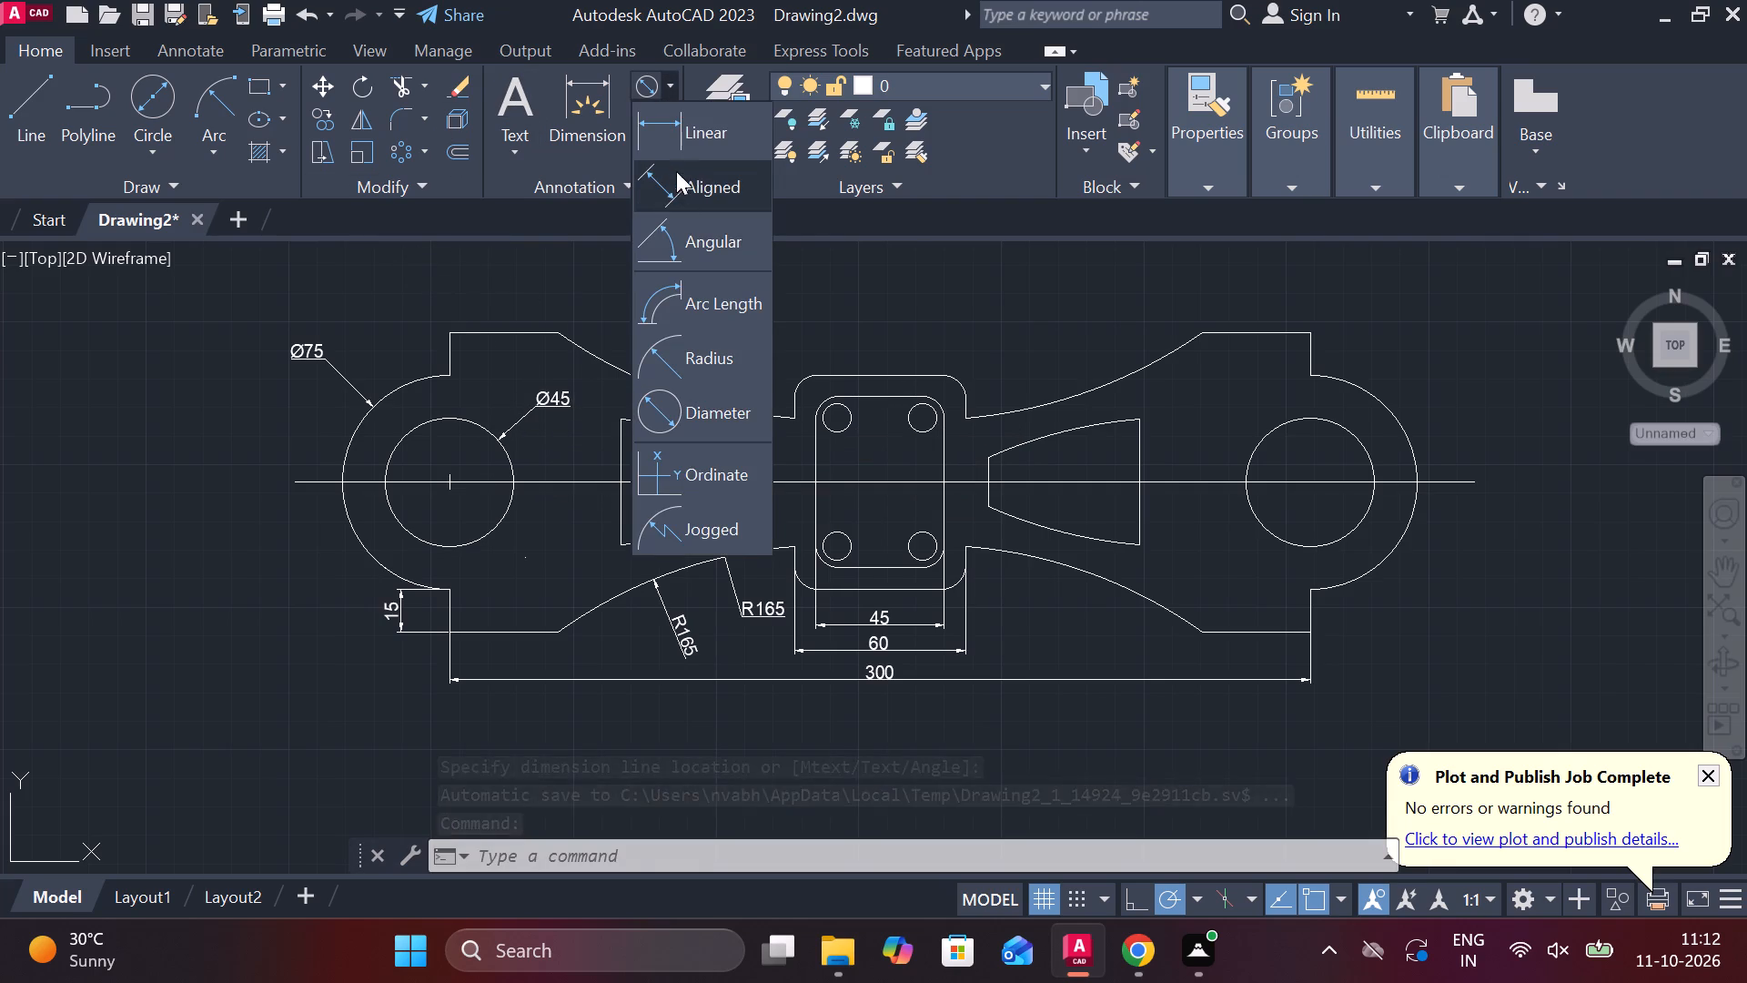
click(693, 131)
click(449, 376)
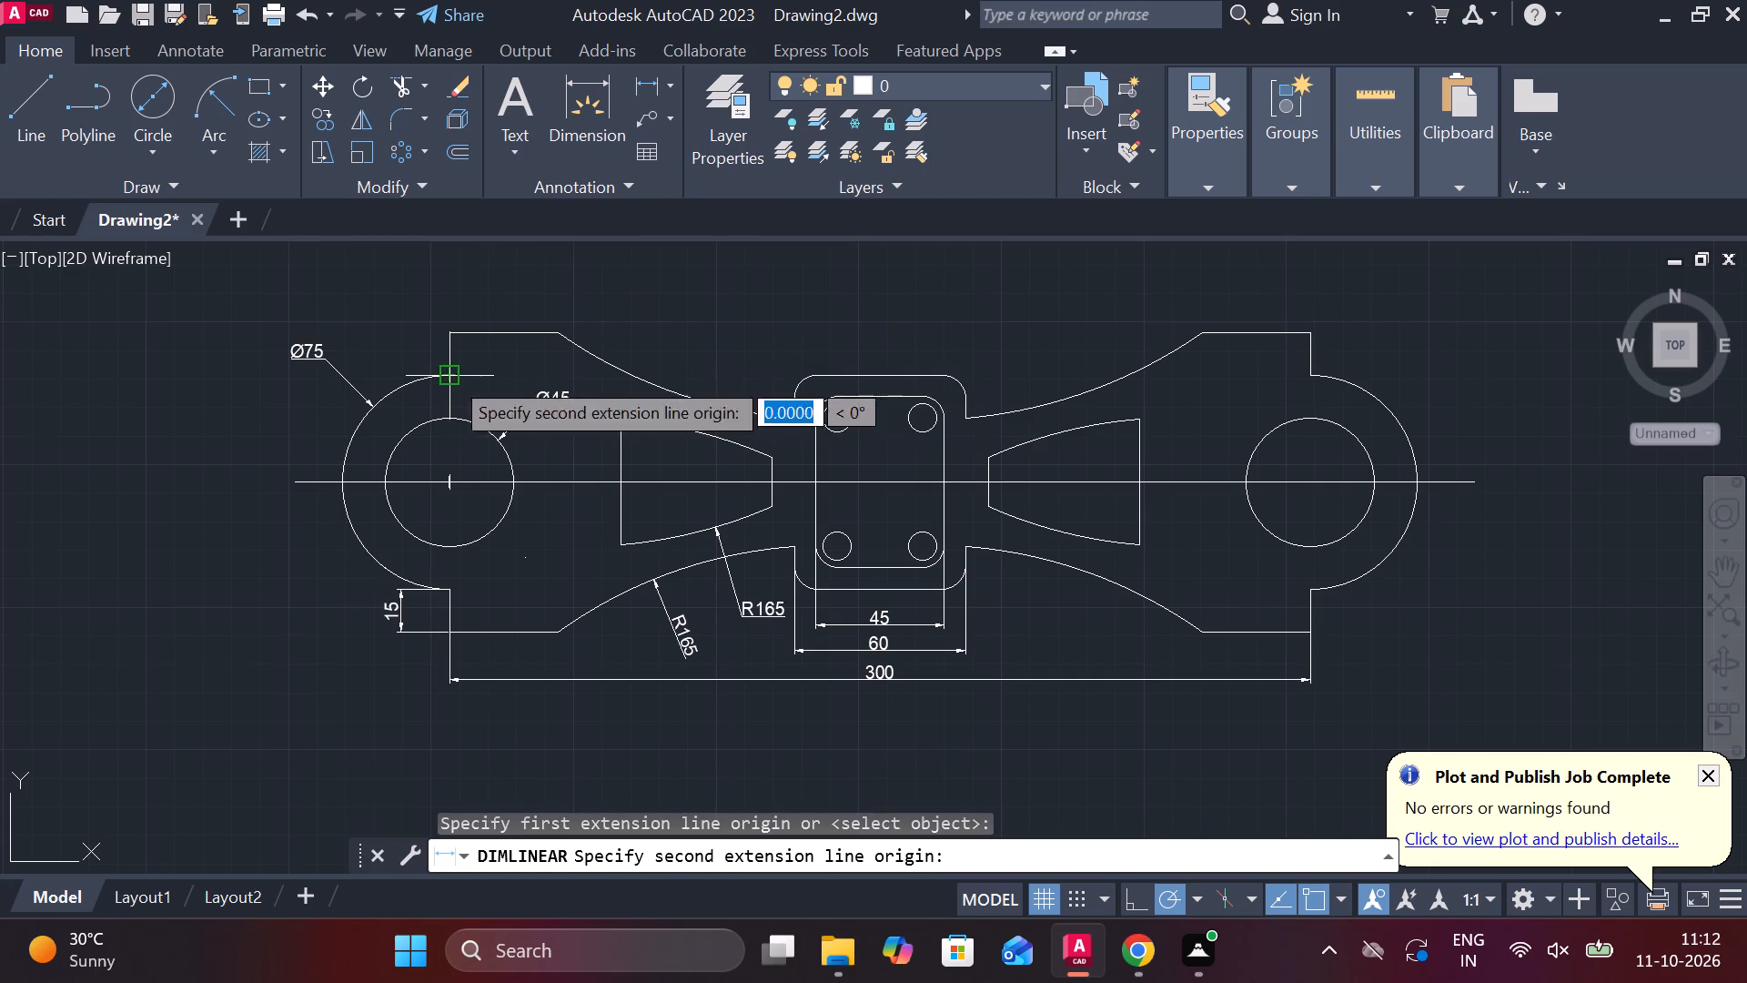
click(453, 337)
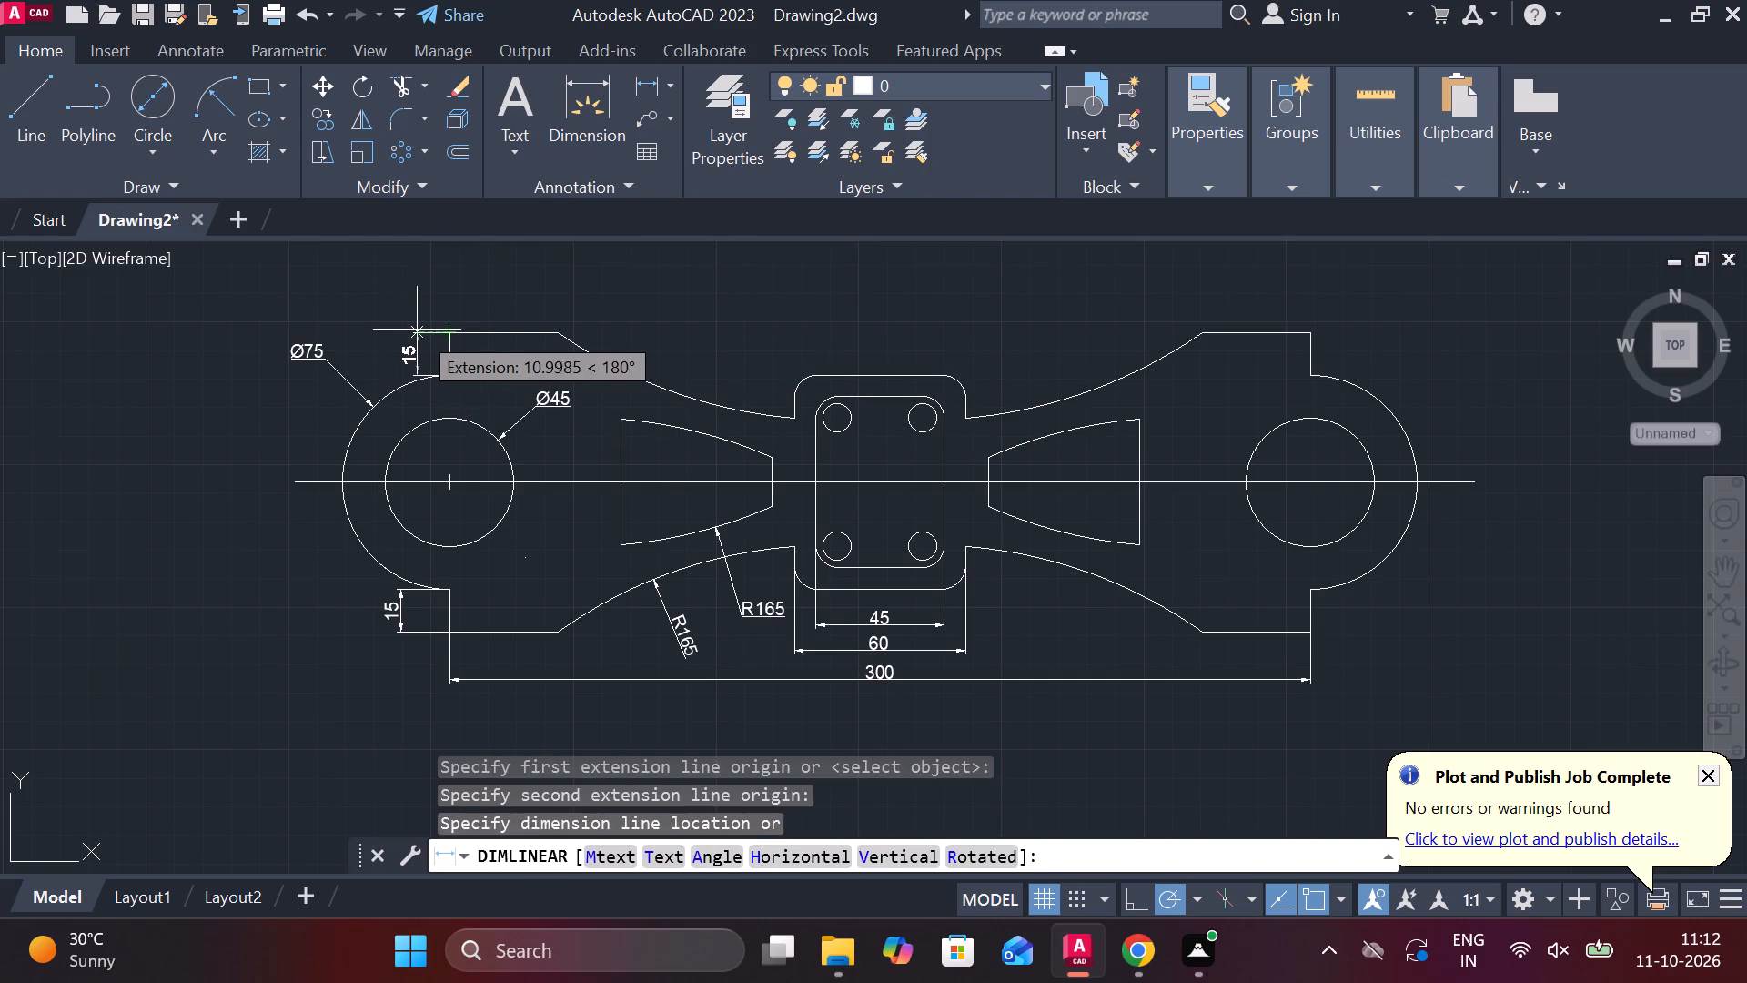
click(403, 330)
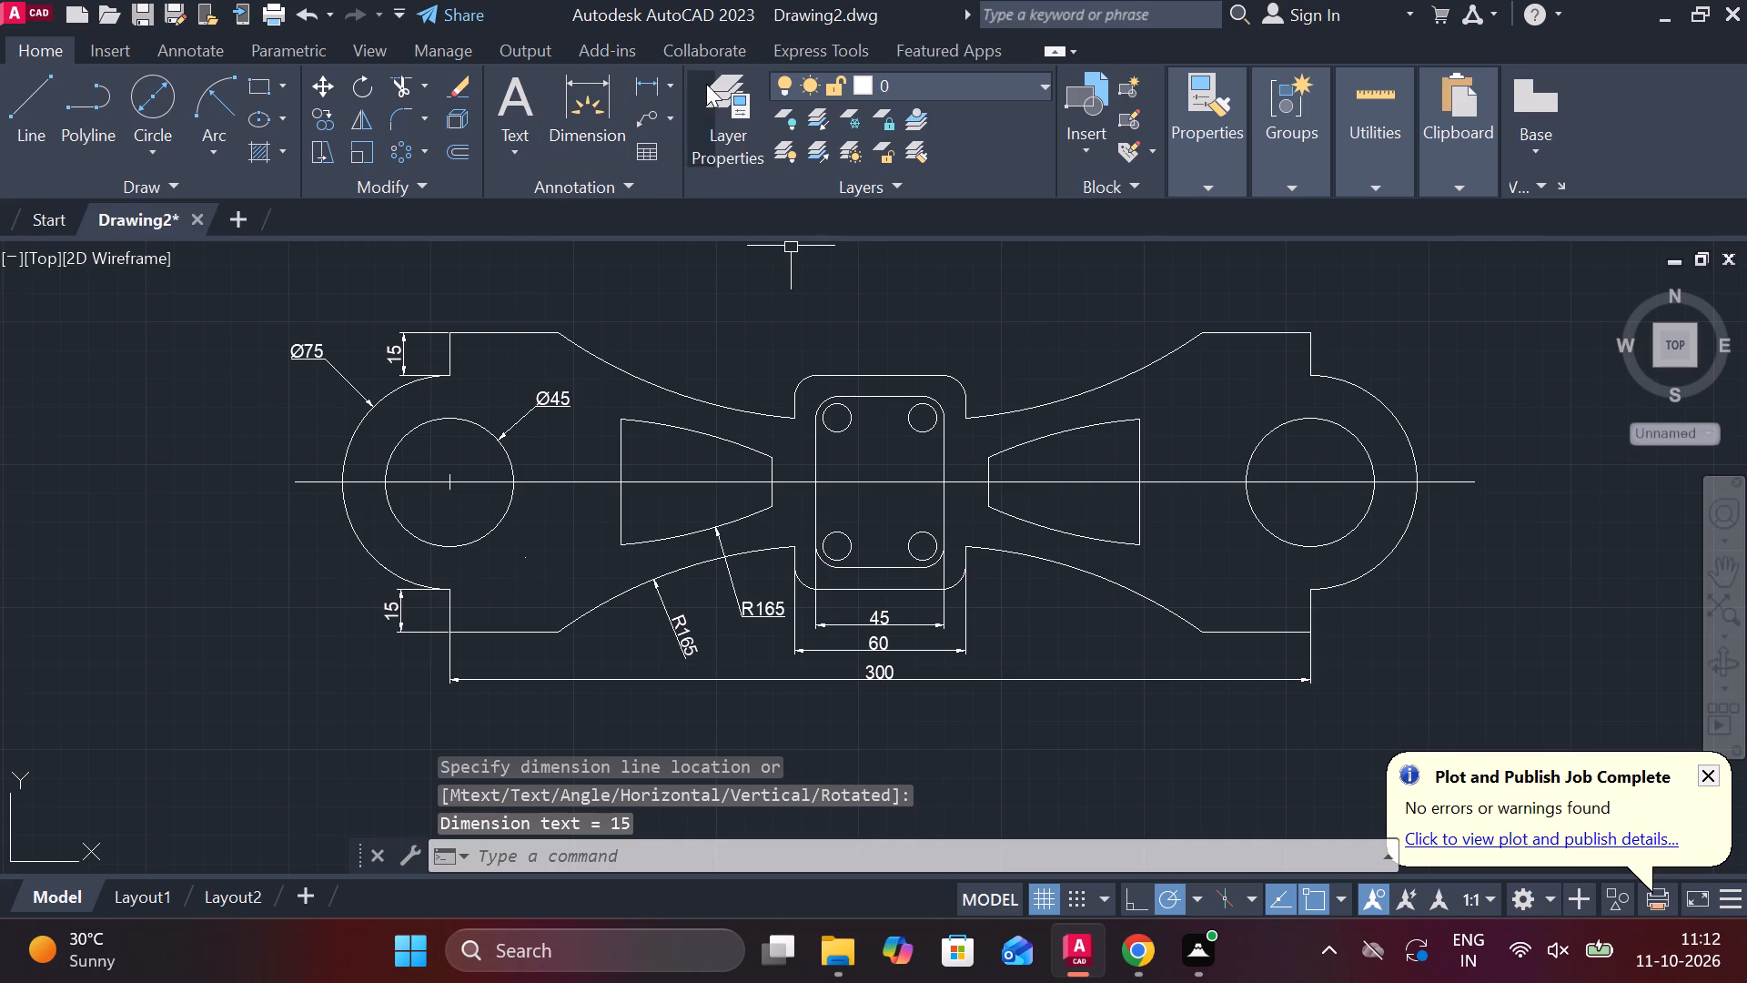
Add a horizontal linear dimension for the outline's upper-left flat edge, placed above it.
click(664, 84)
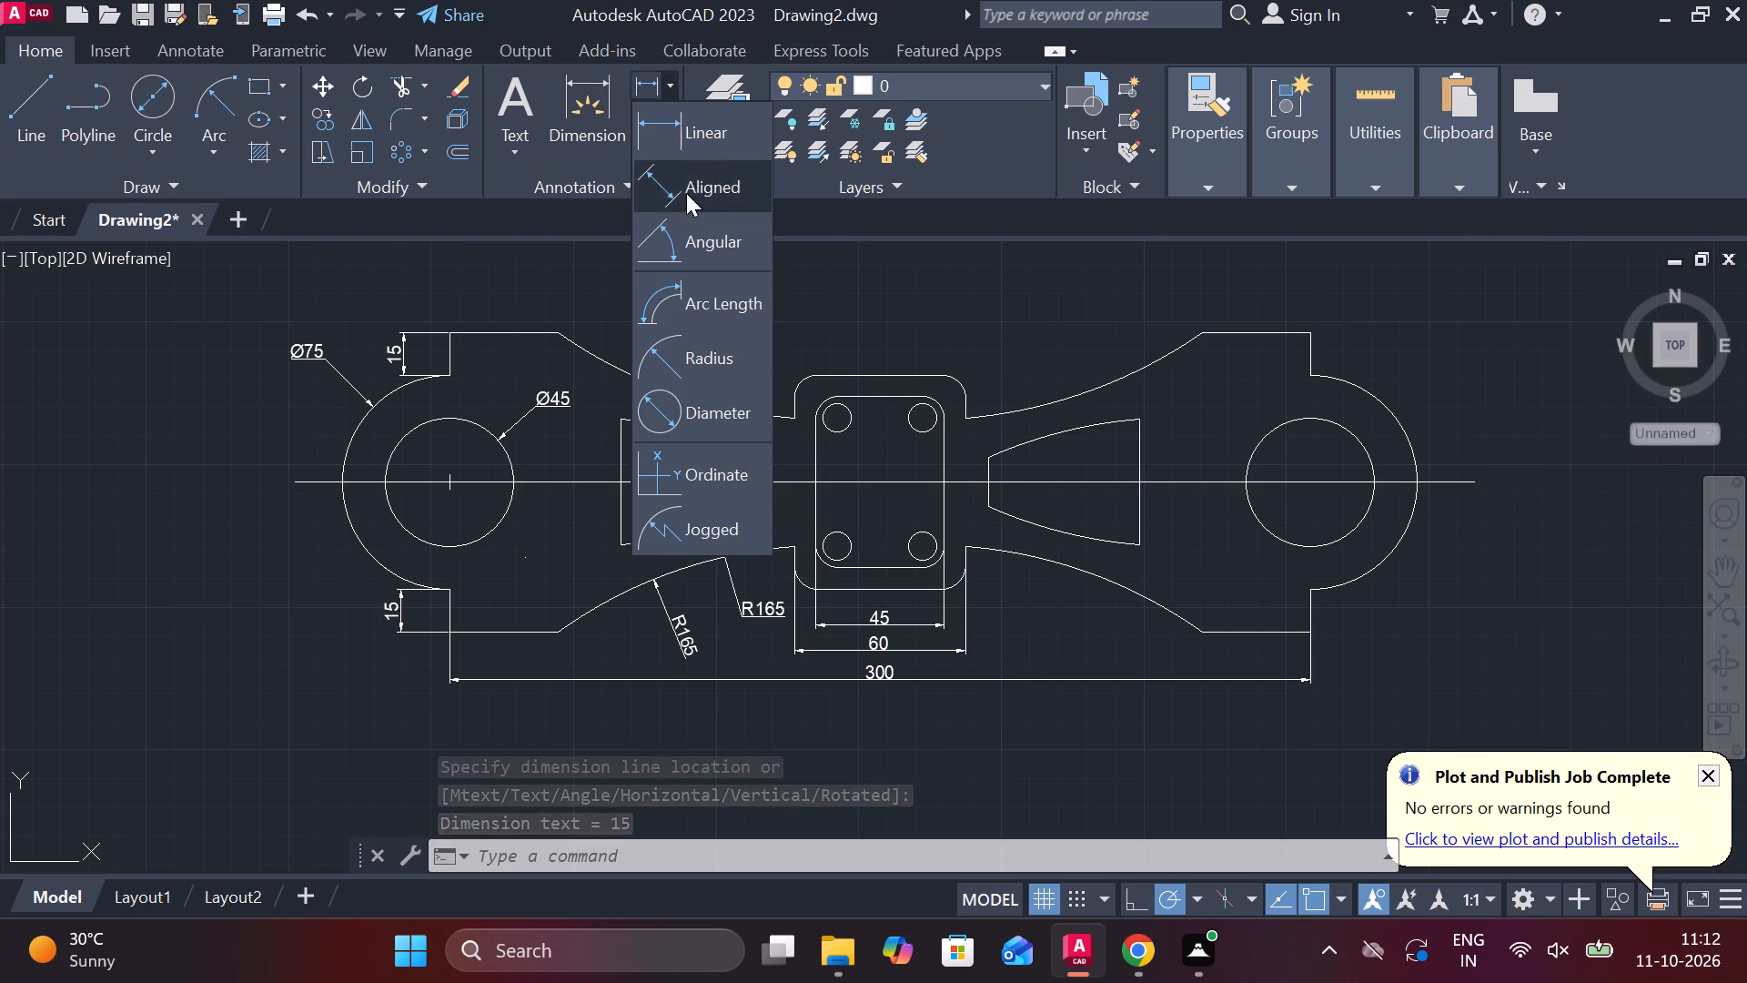
click(706, 133)
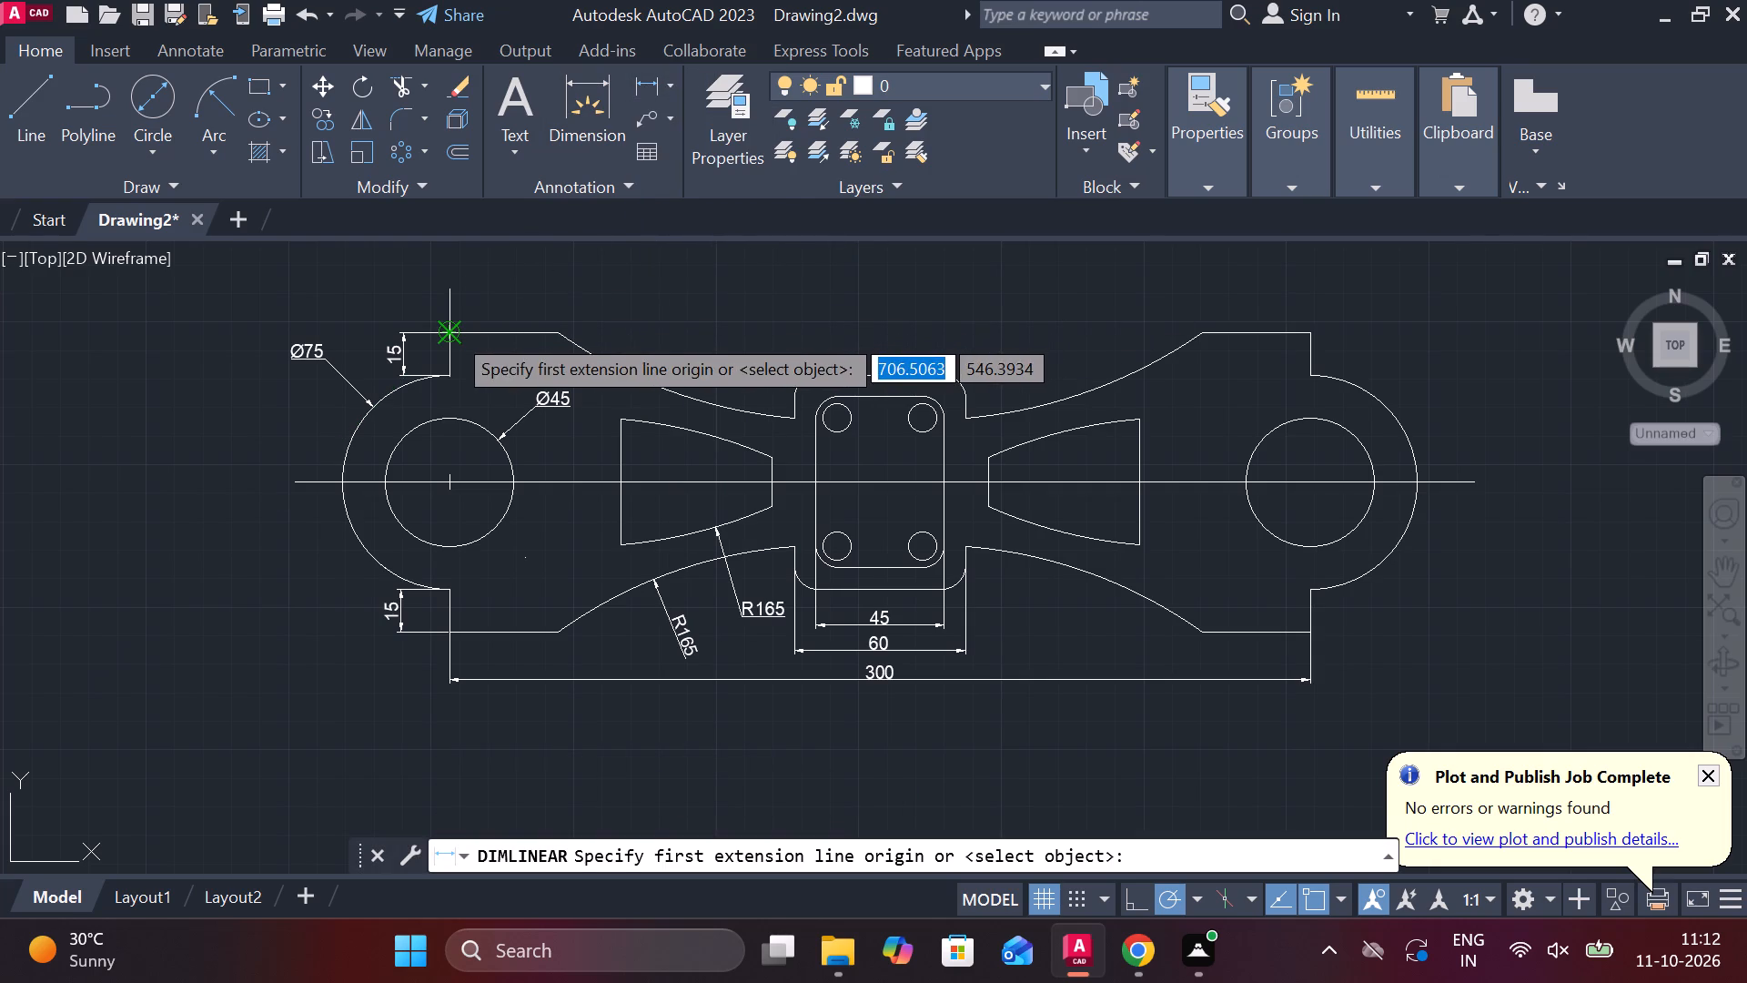
click(452, 332)
click(556, 324)
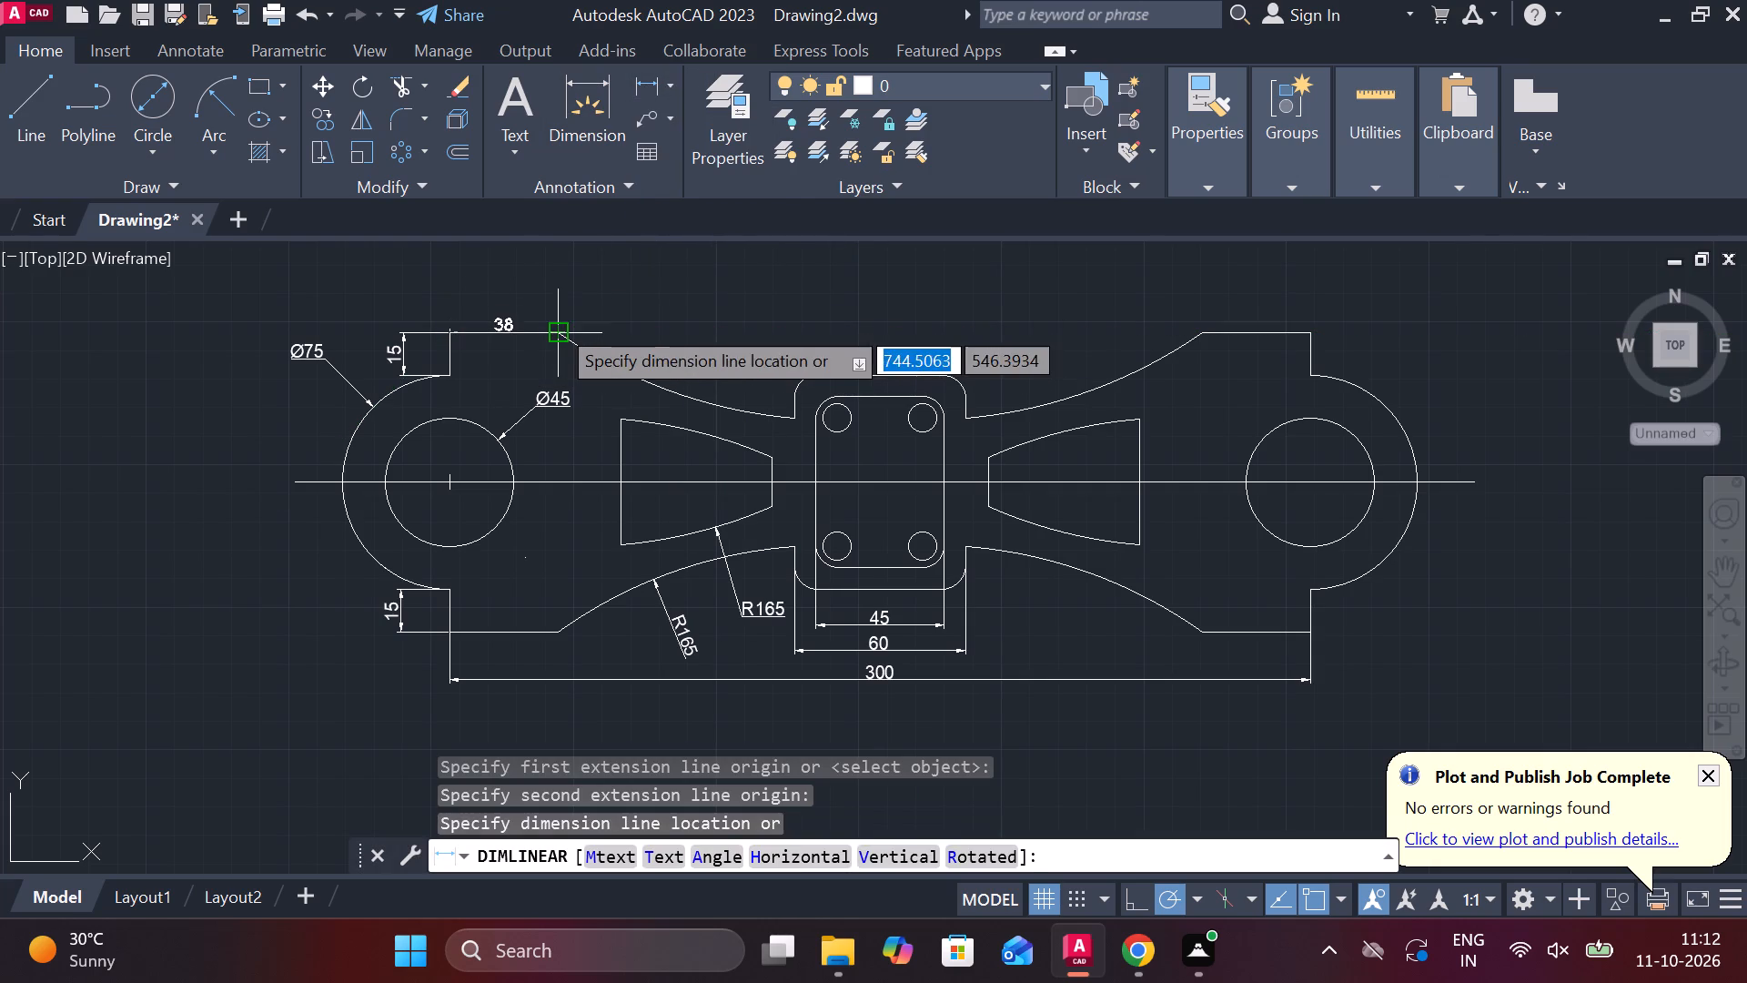
click(556, 294)
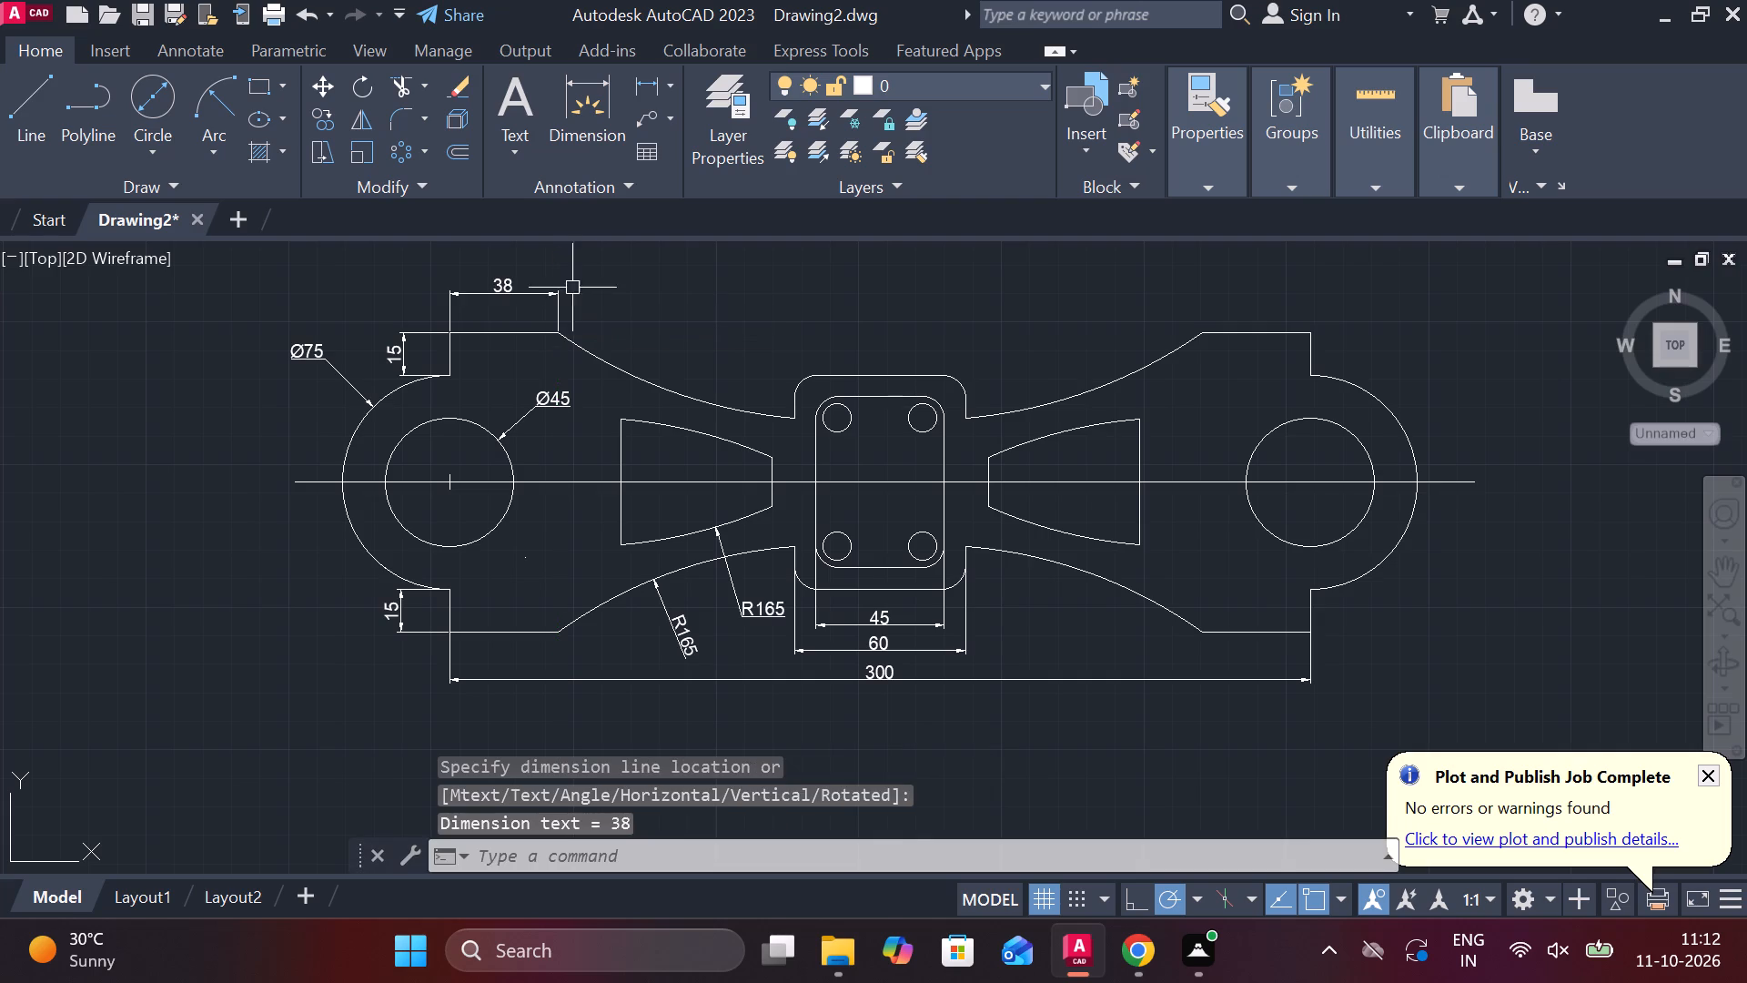
Add a horizontal linear dimension from the upper-left flat edge's inner end to the upper-left small hole's centre, in line with the 38 dimension.
click(670, 81)
click(704, 137)
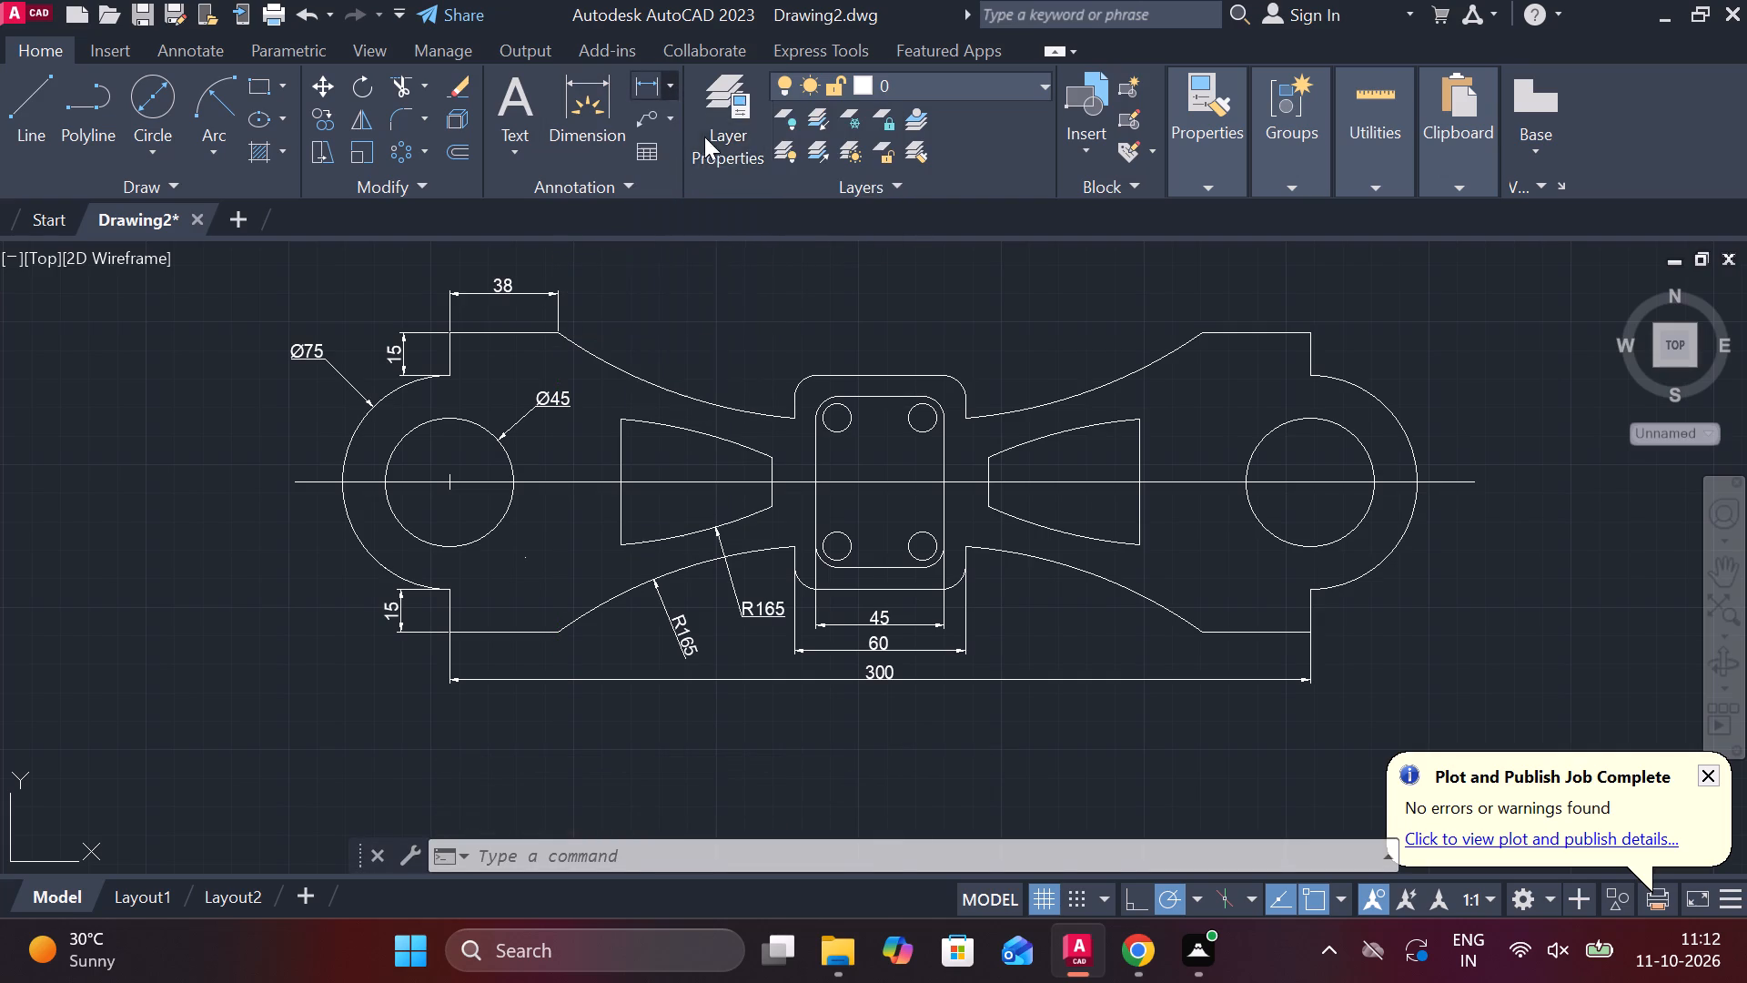
click(557, 330)
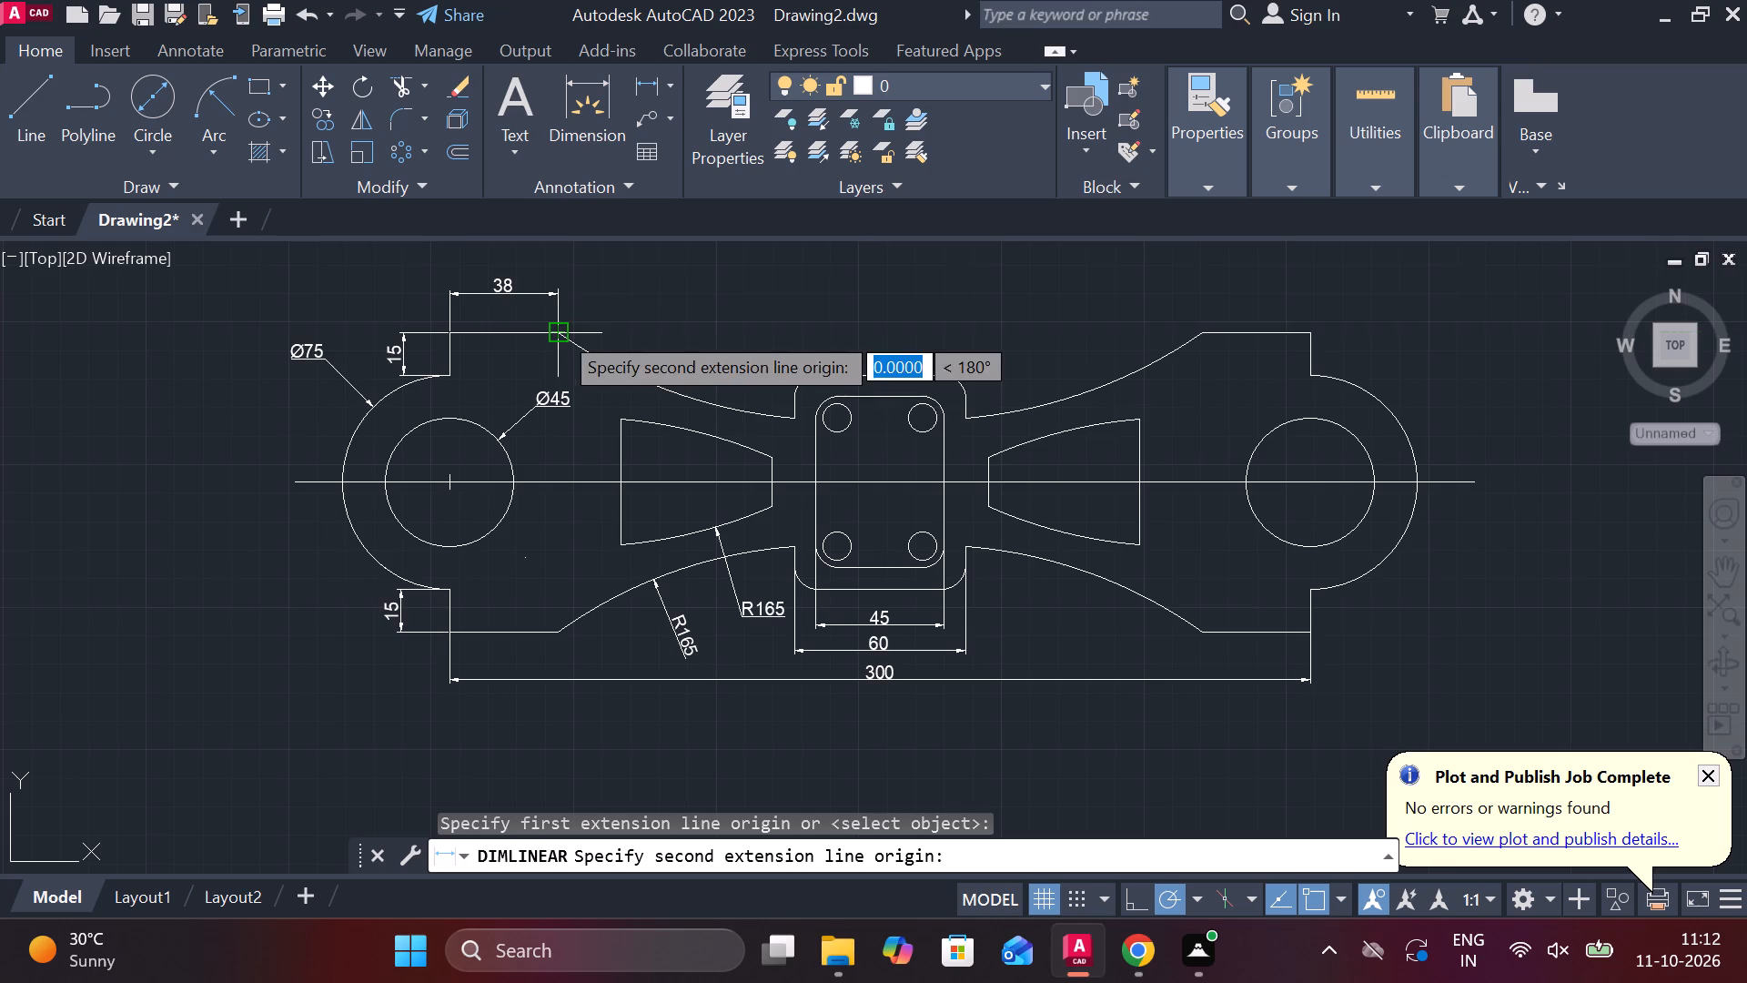
click(836, 414)
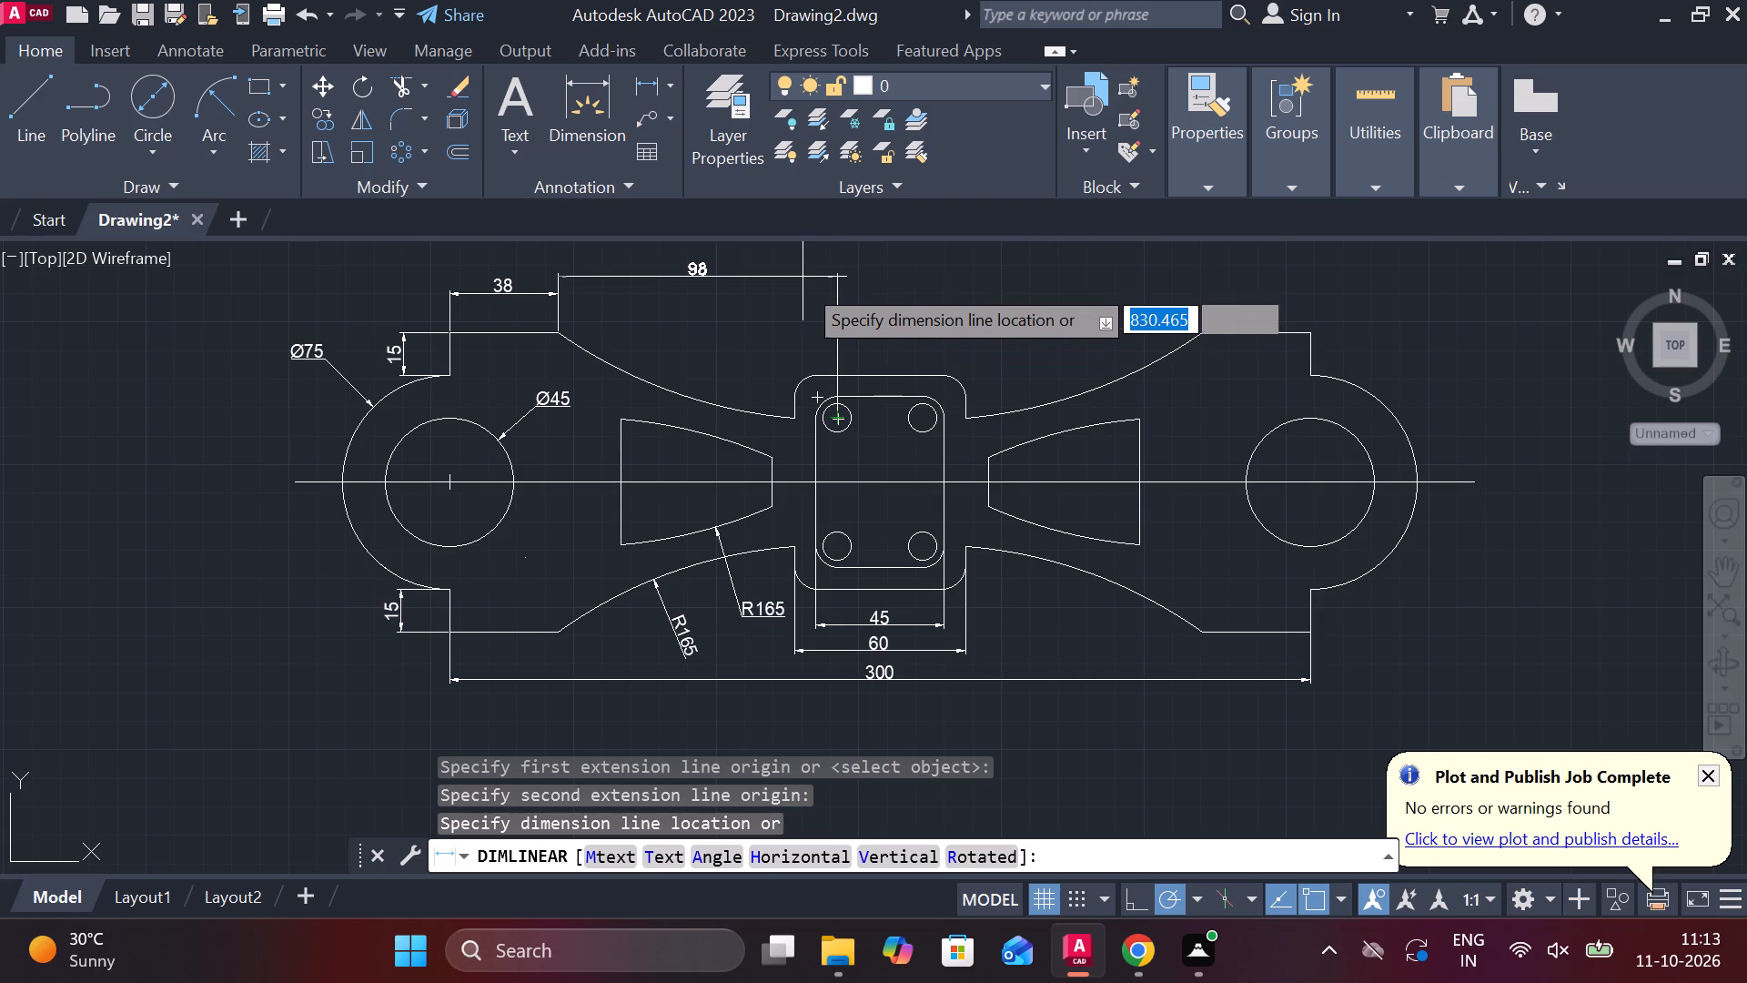
scroll(803, 292, up, 1)
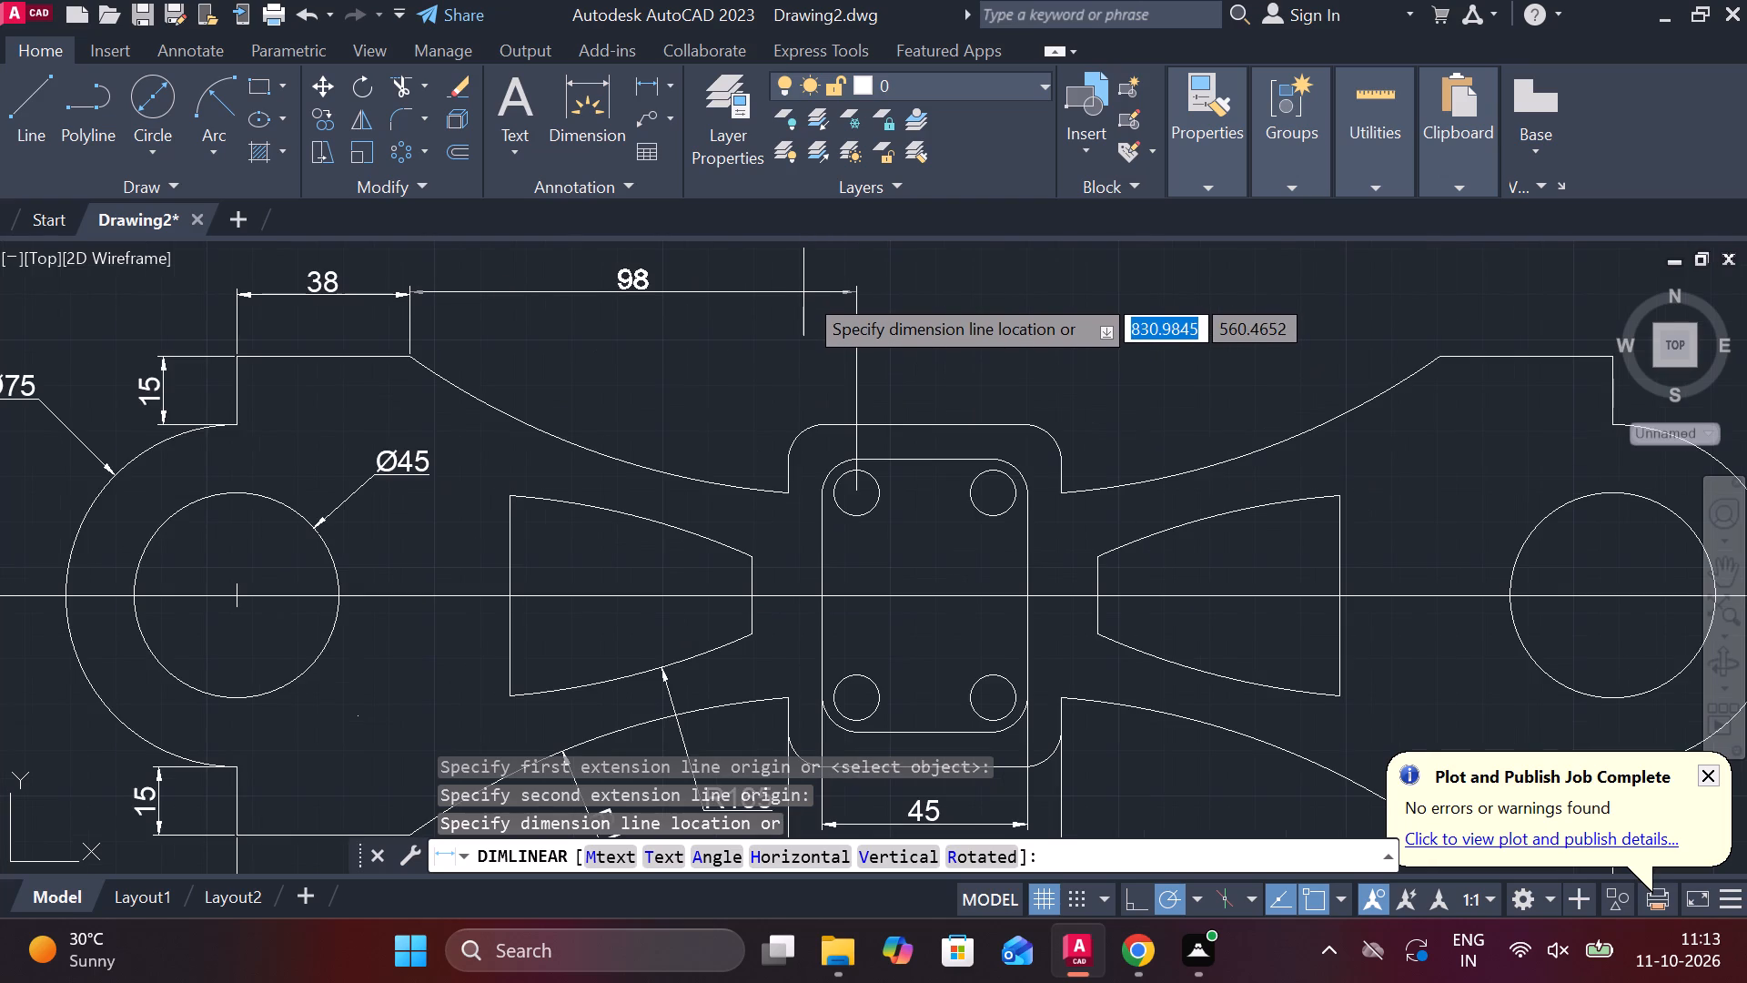
click(803, 295)
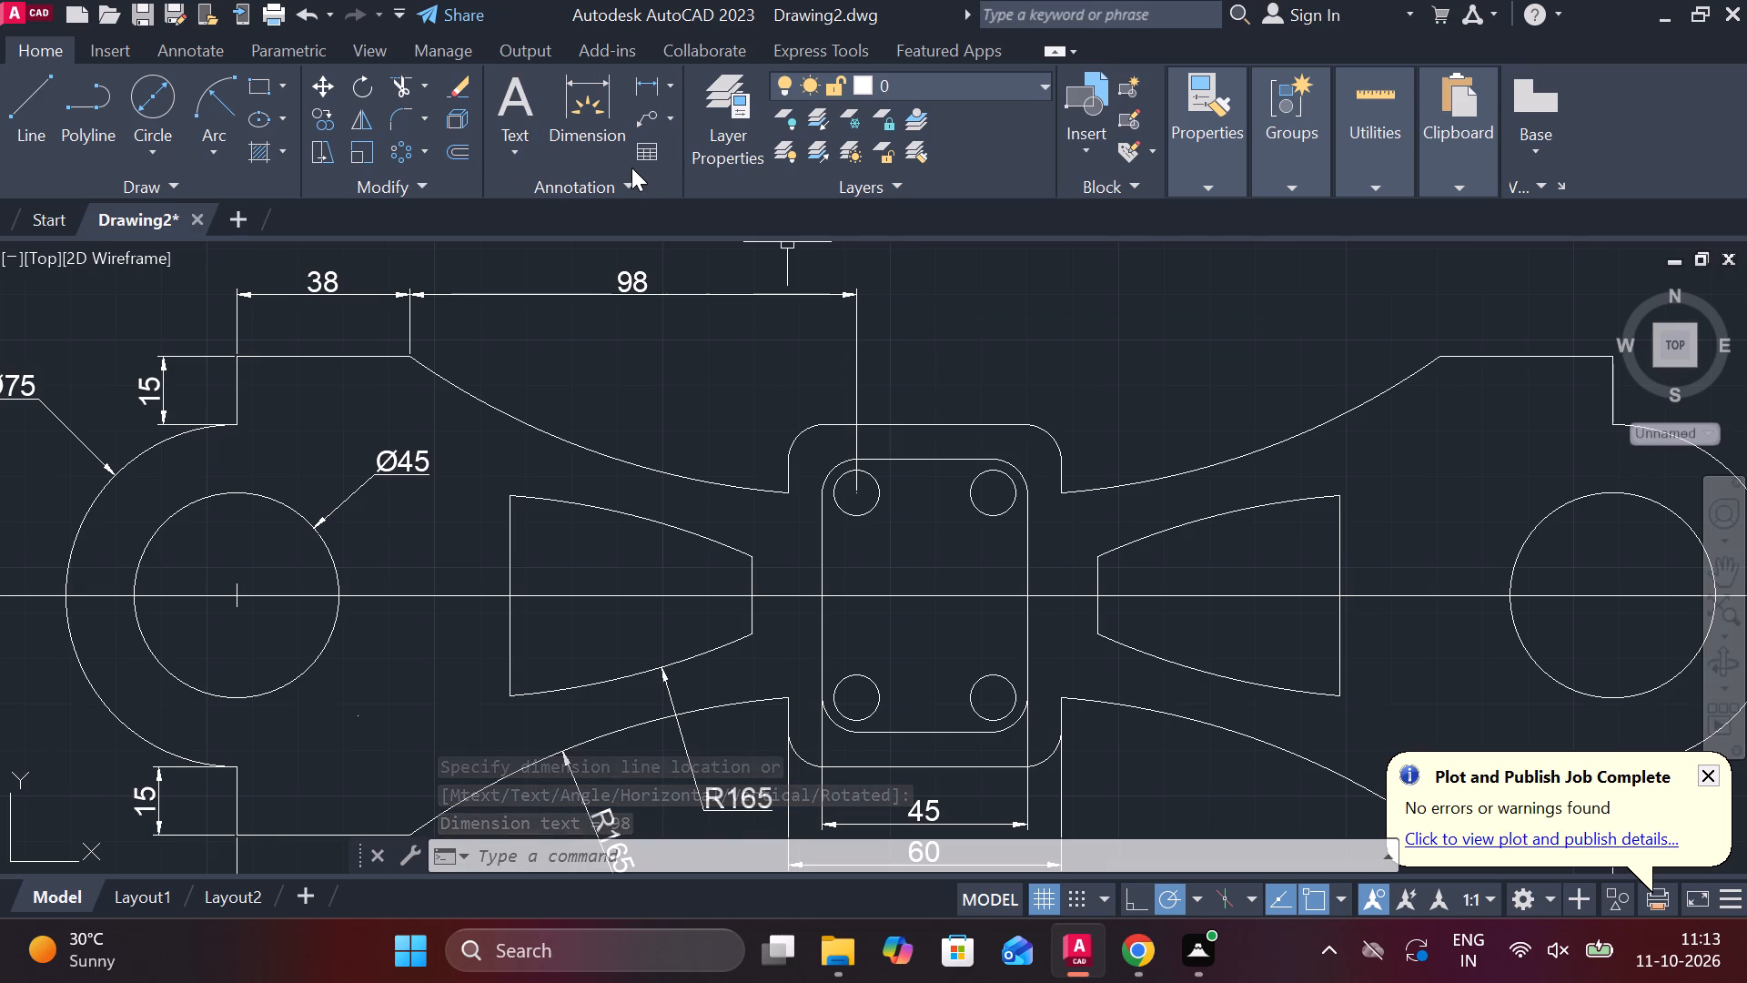
Add a horizontal linear dimension between the centres of the two upper small holes, placed just above the centre plate.
click(674, 86)
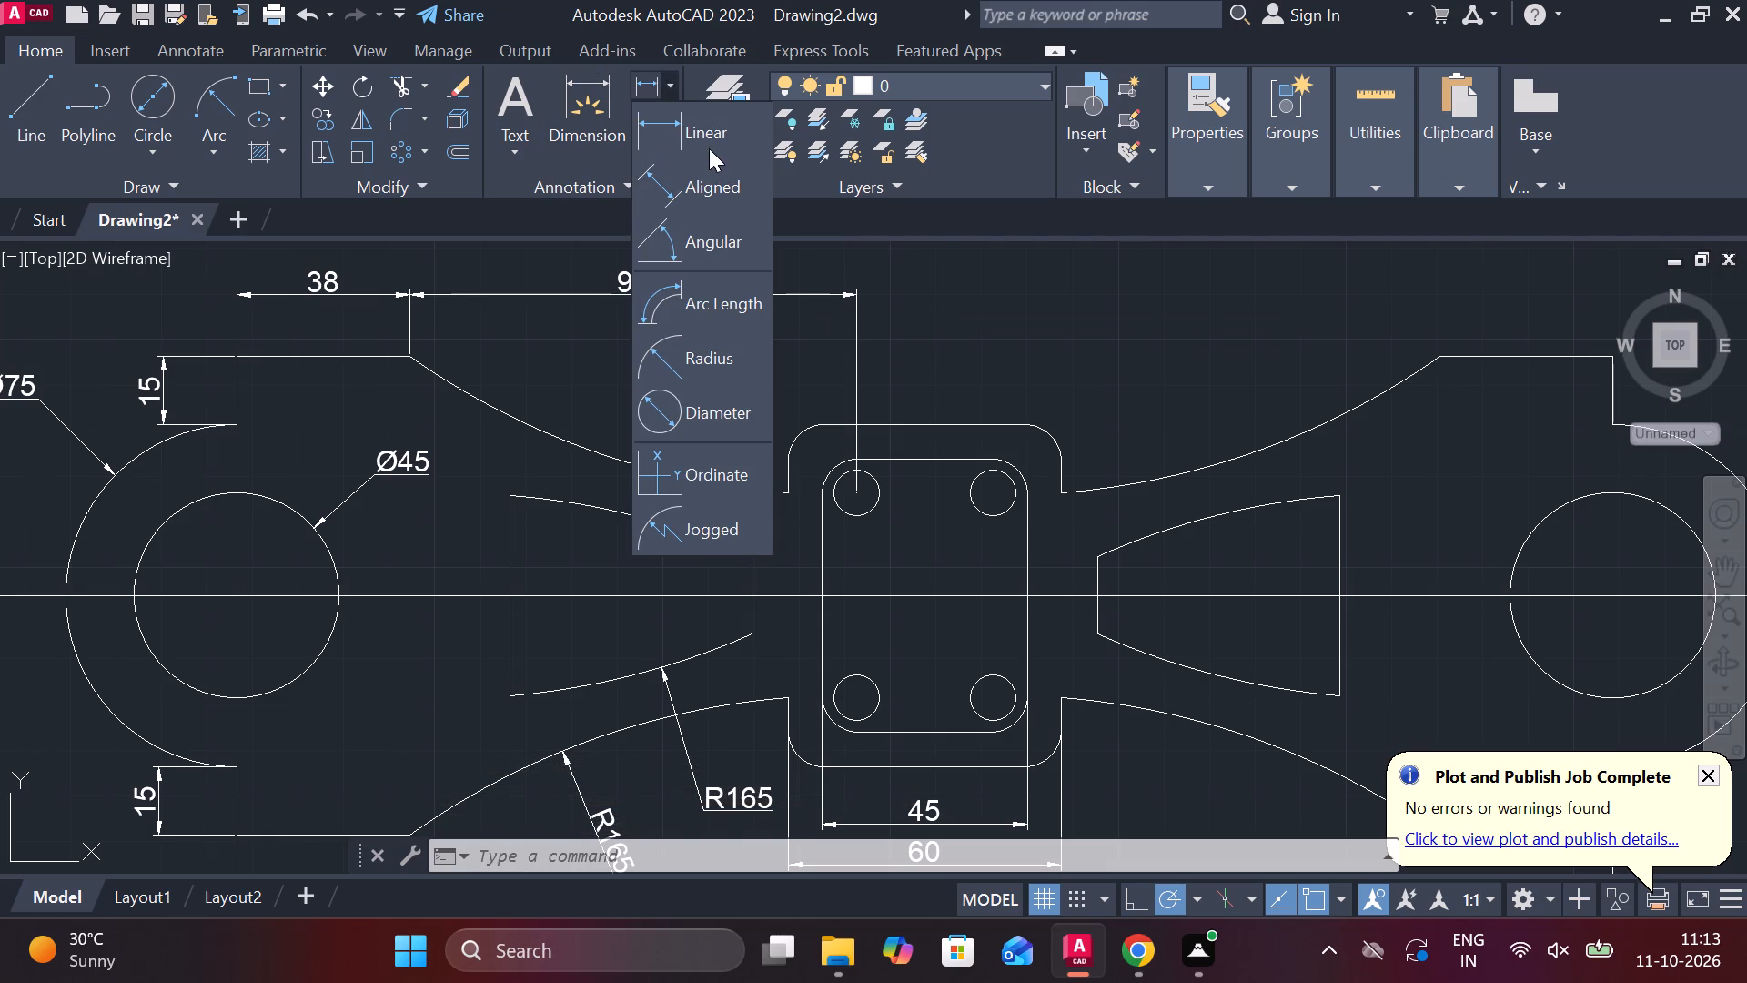
click(711, 142)
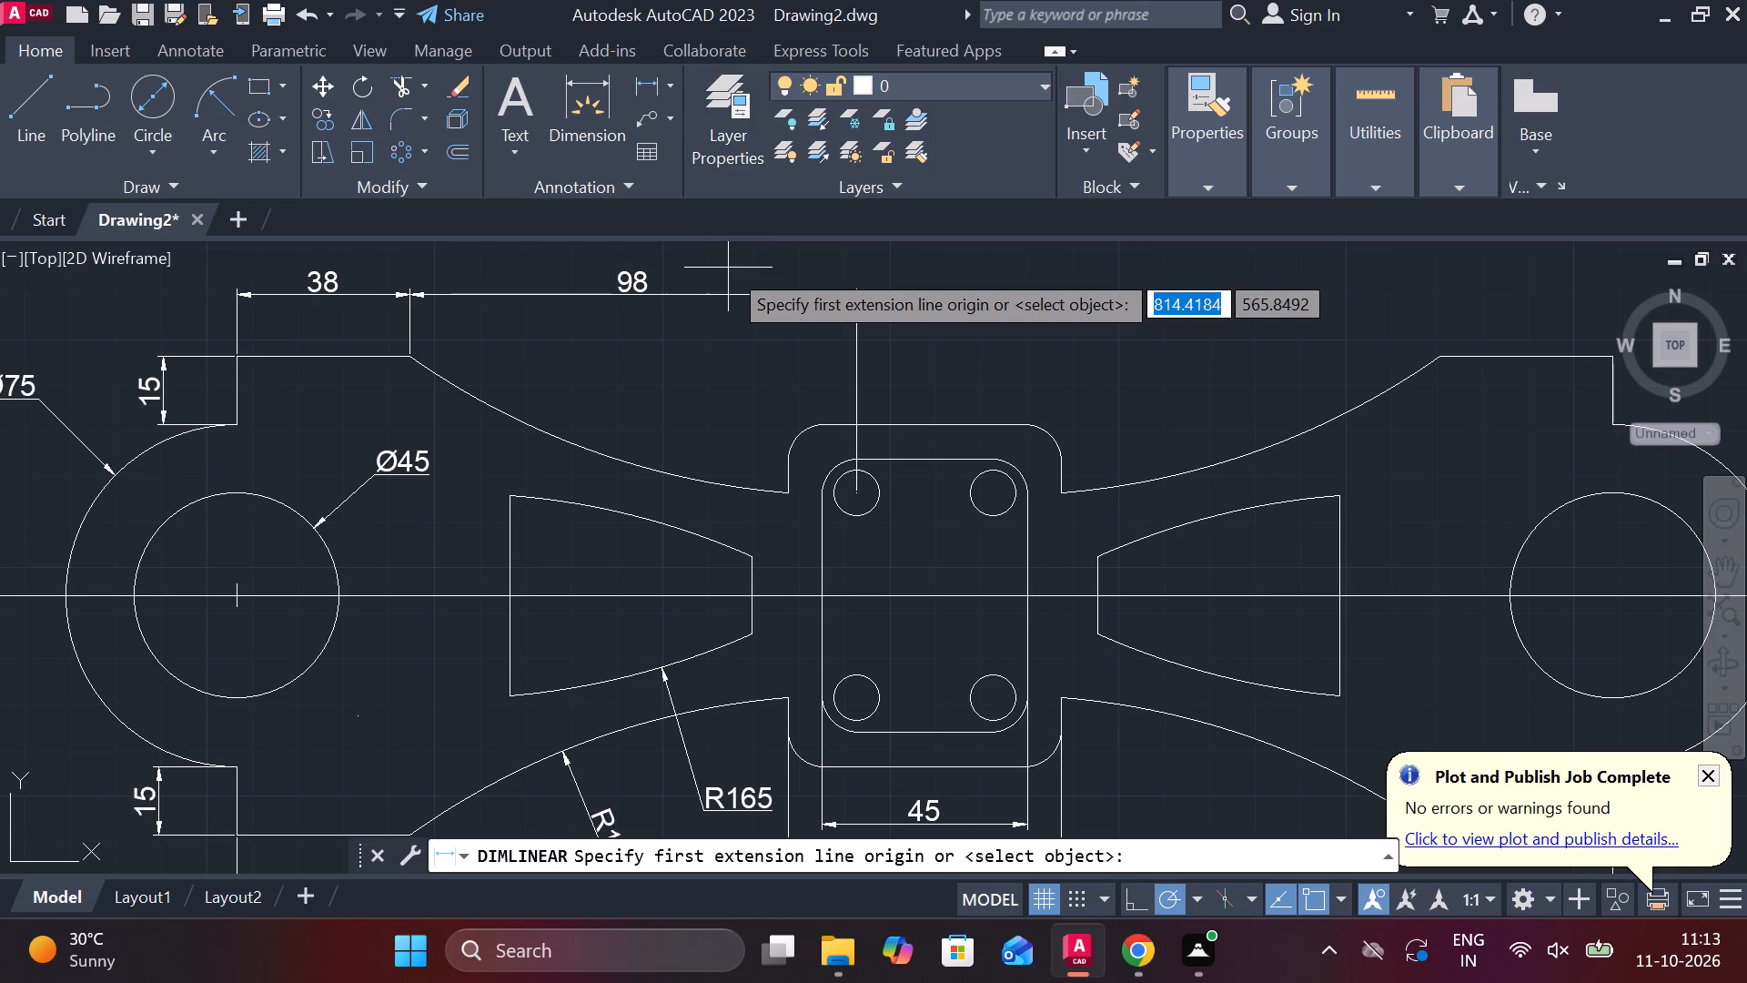
click(854, 494)
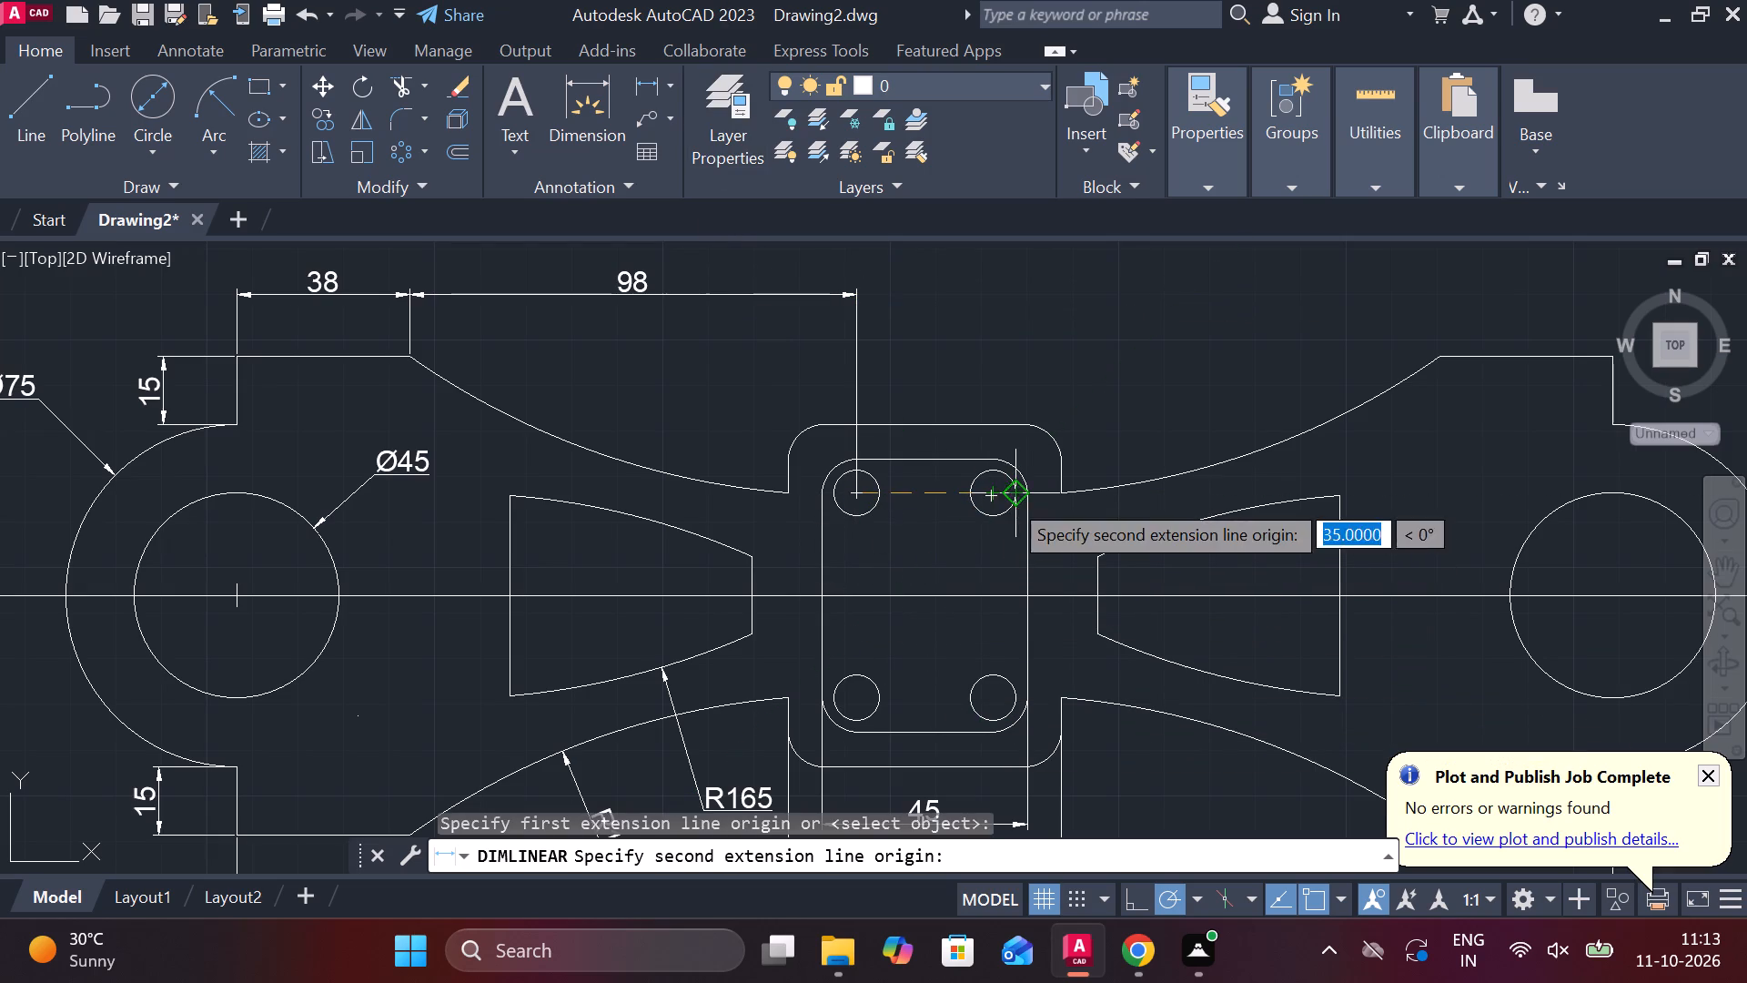
click(995, 495)
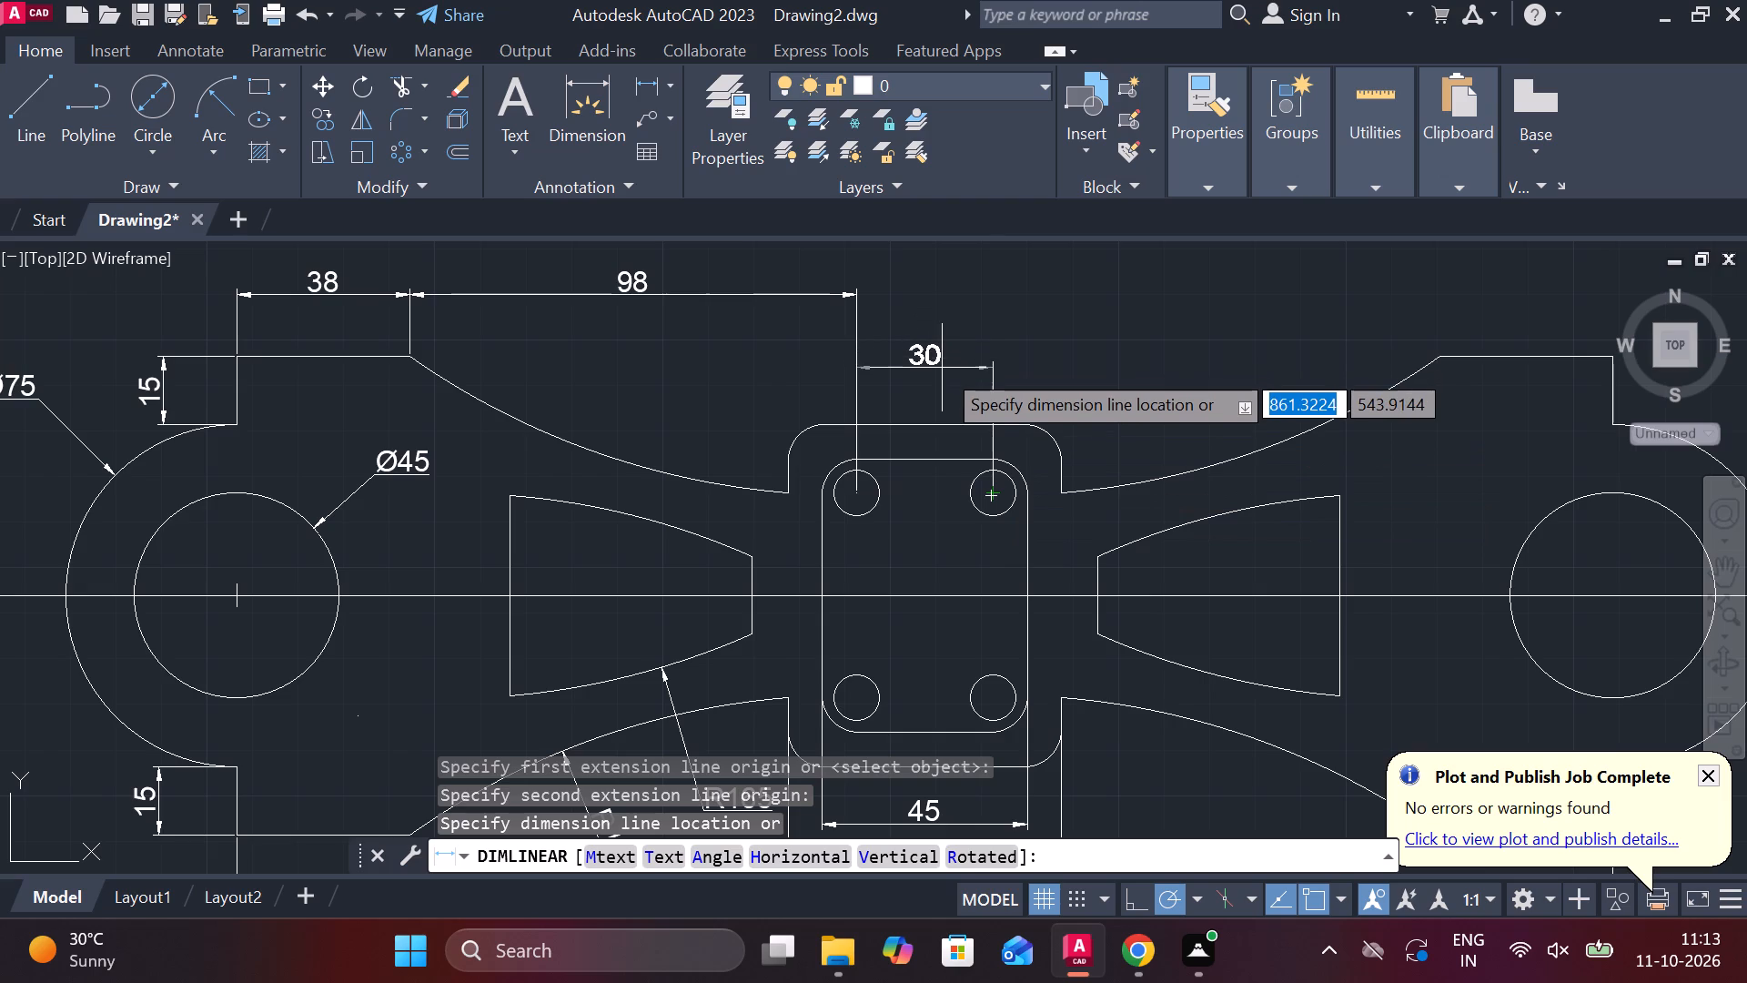
click(942, 368)
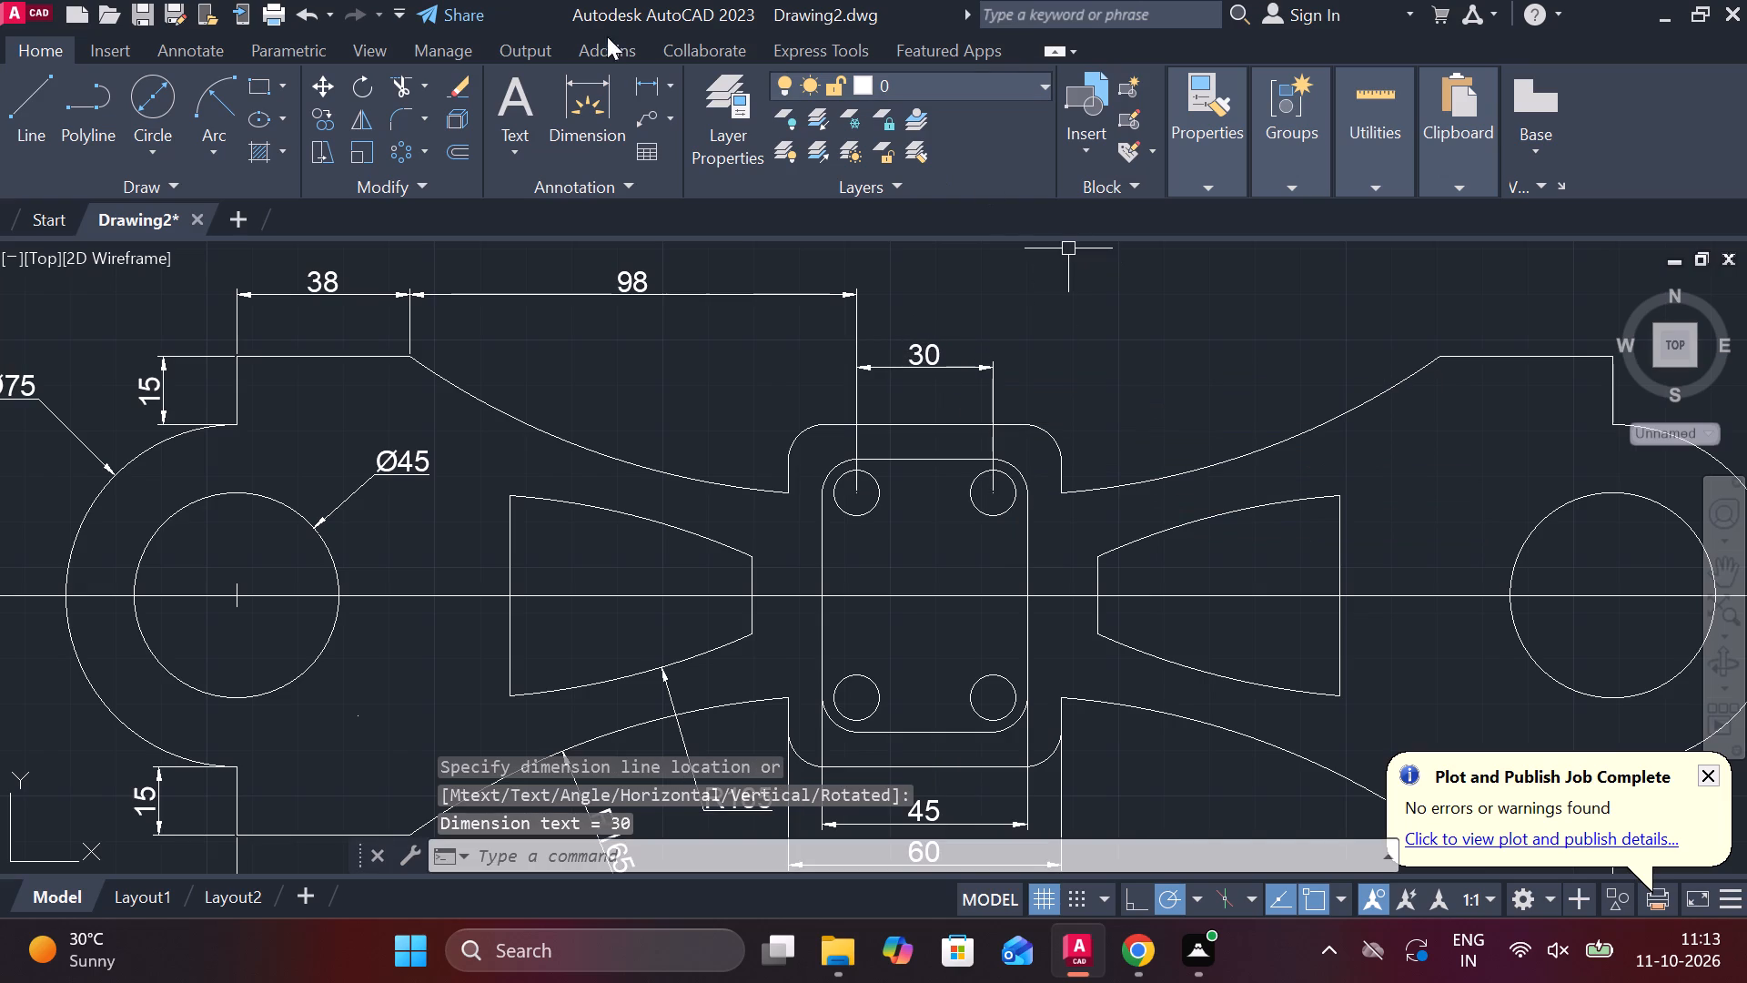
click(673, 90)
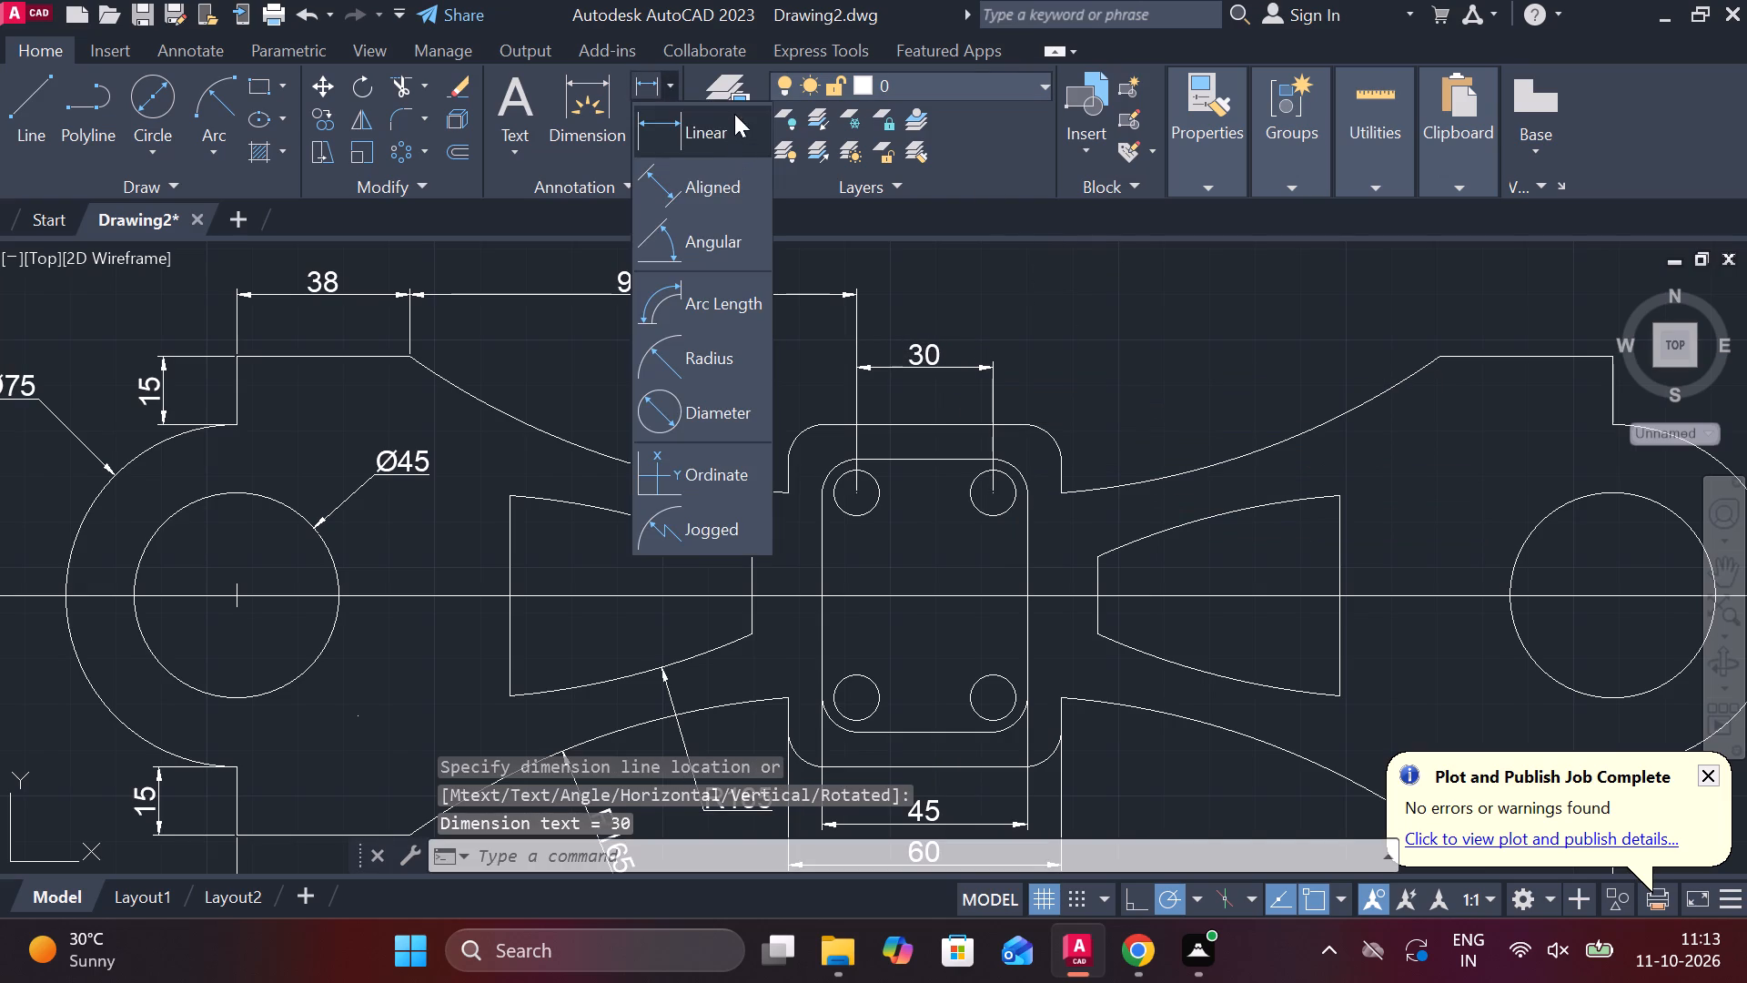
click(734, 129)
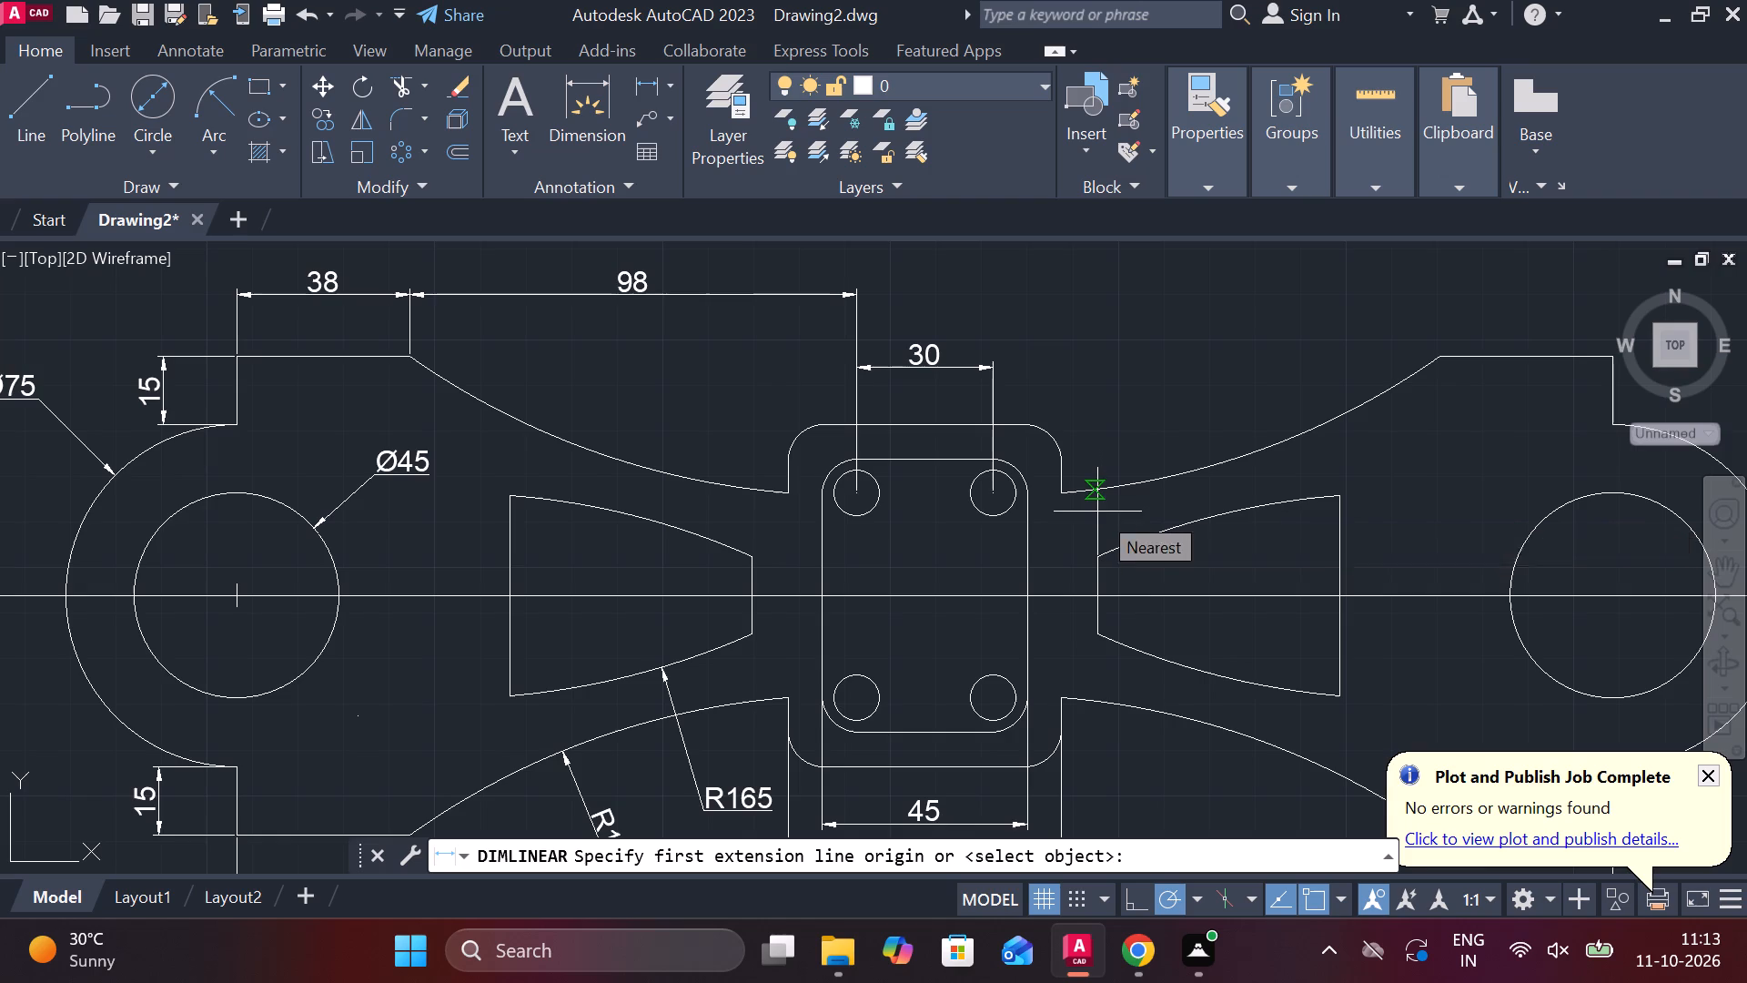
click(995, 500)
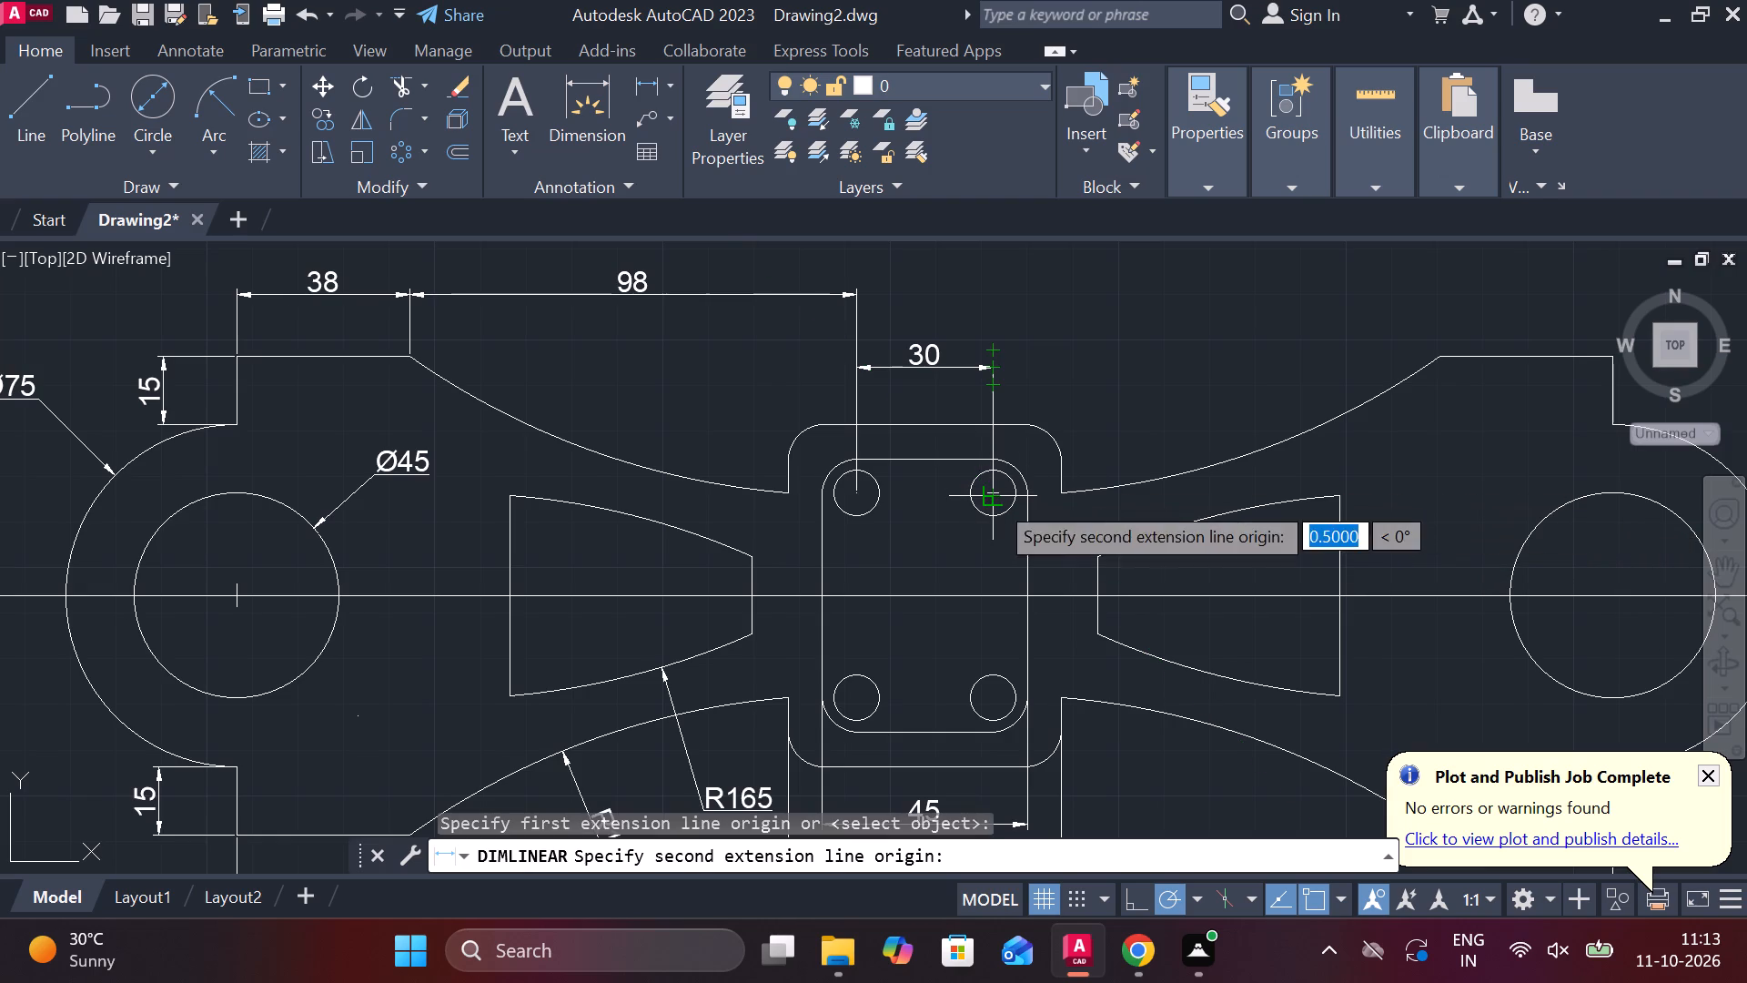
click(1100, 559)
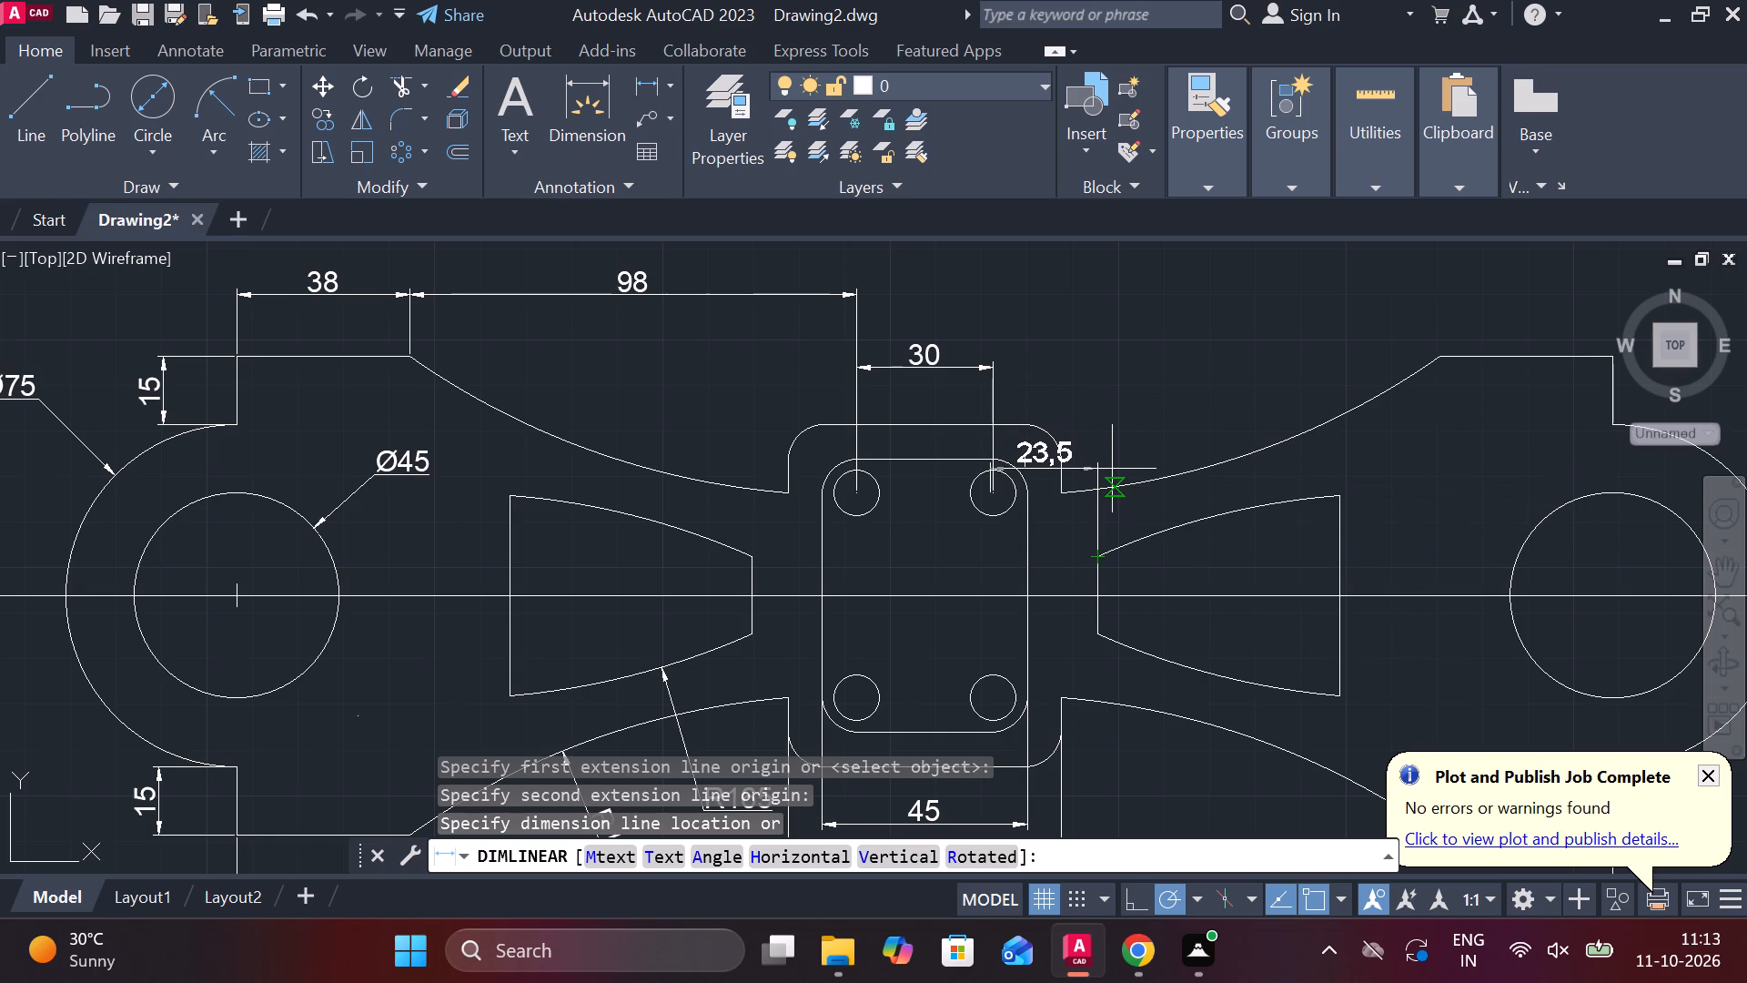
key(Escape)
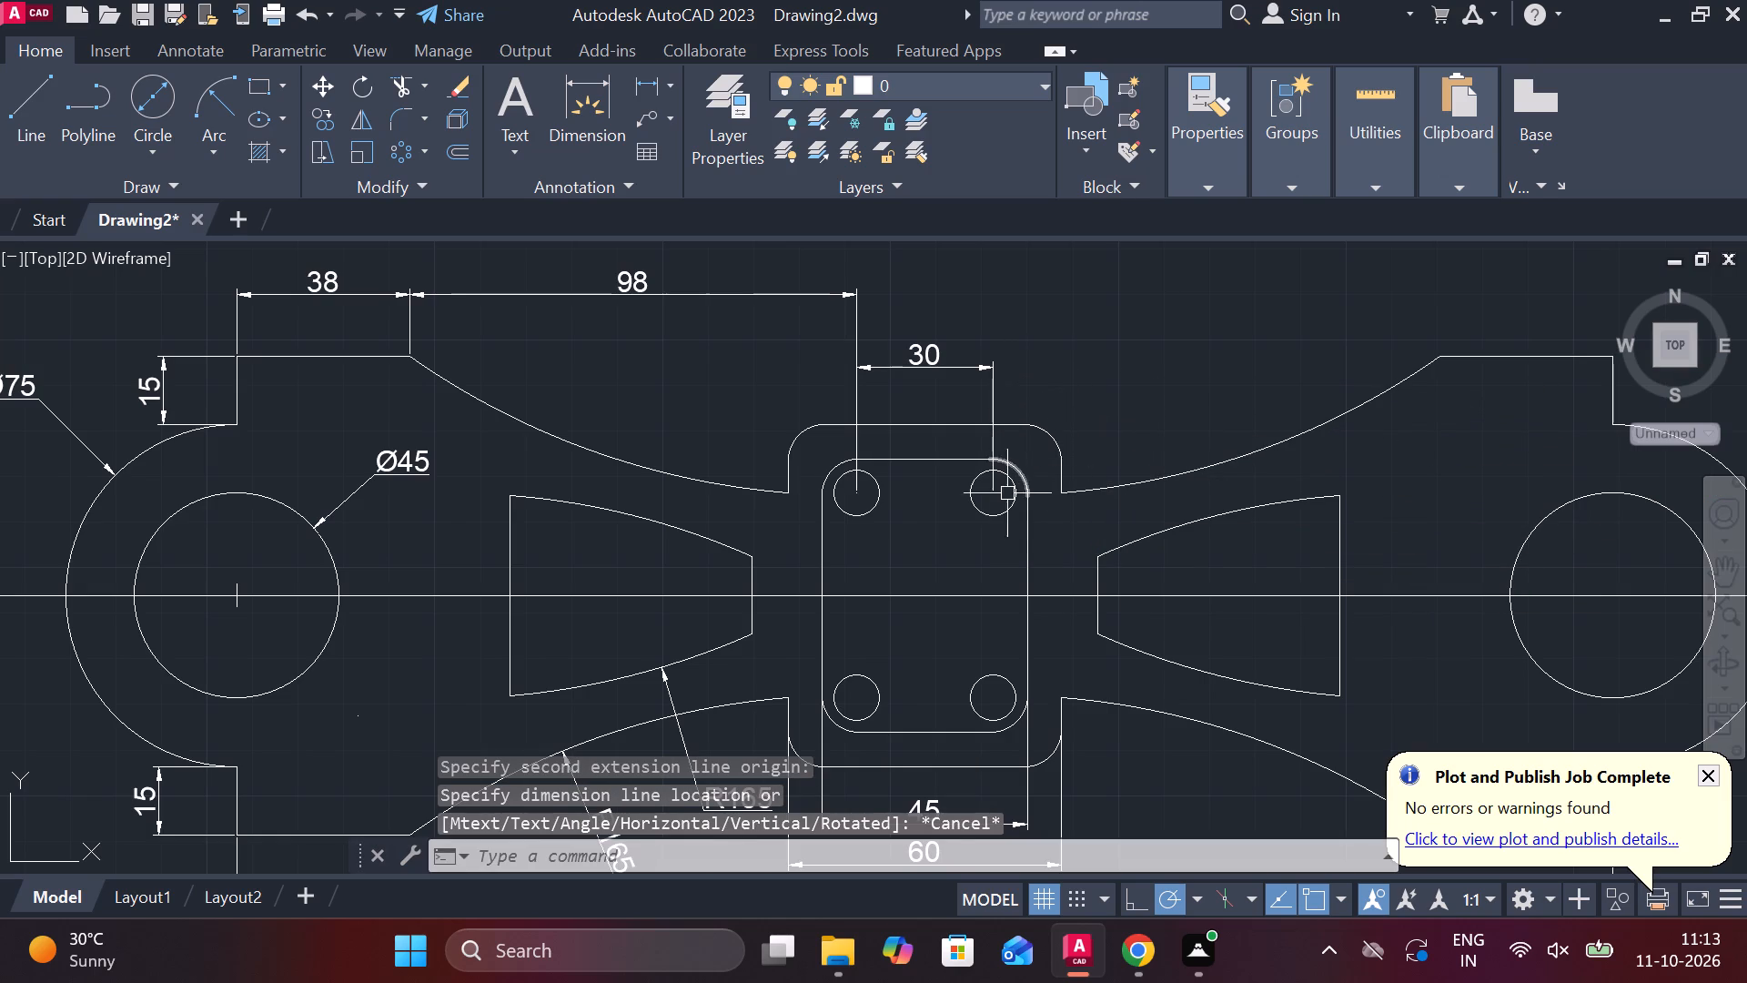
Add a horizontal linear dimension from the upper-right small hole's centre to the right tapered cutout's upper inner corner, in line with the hole-spacing dimension.
click(675, 85)
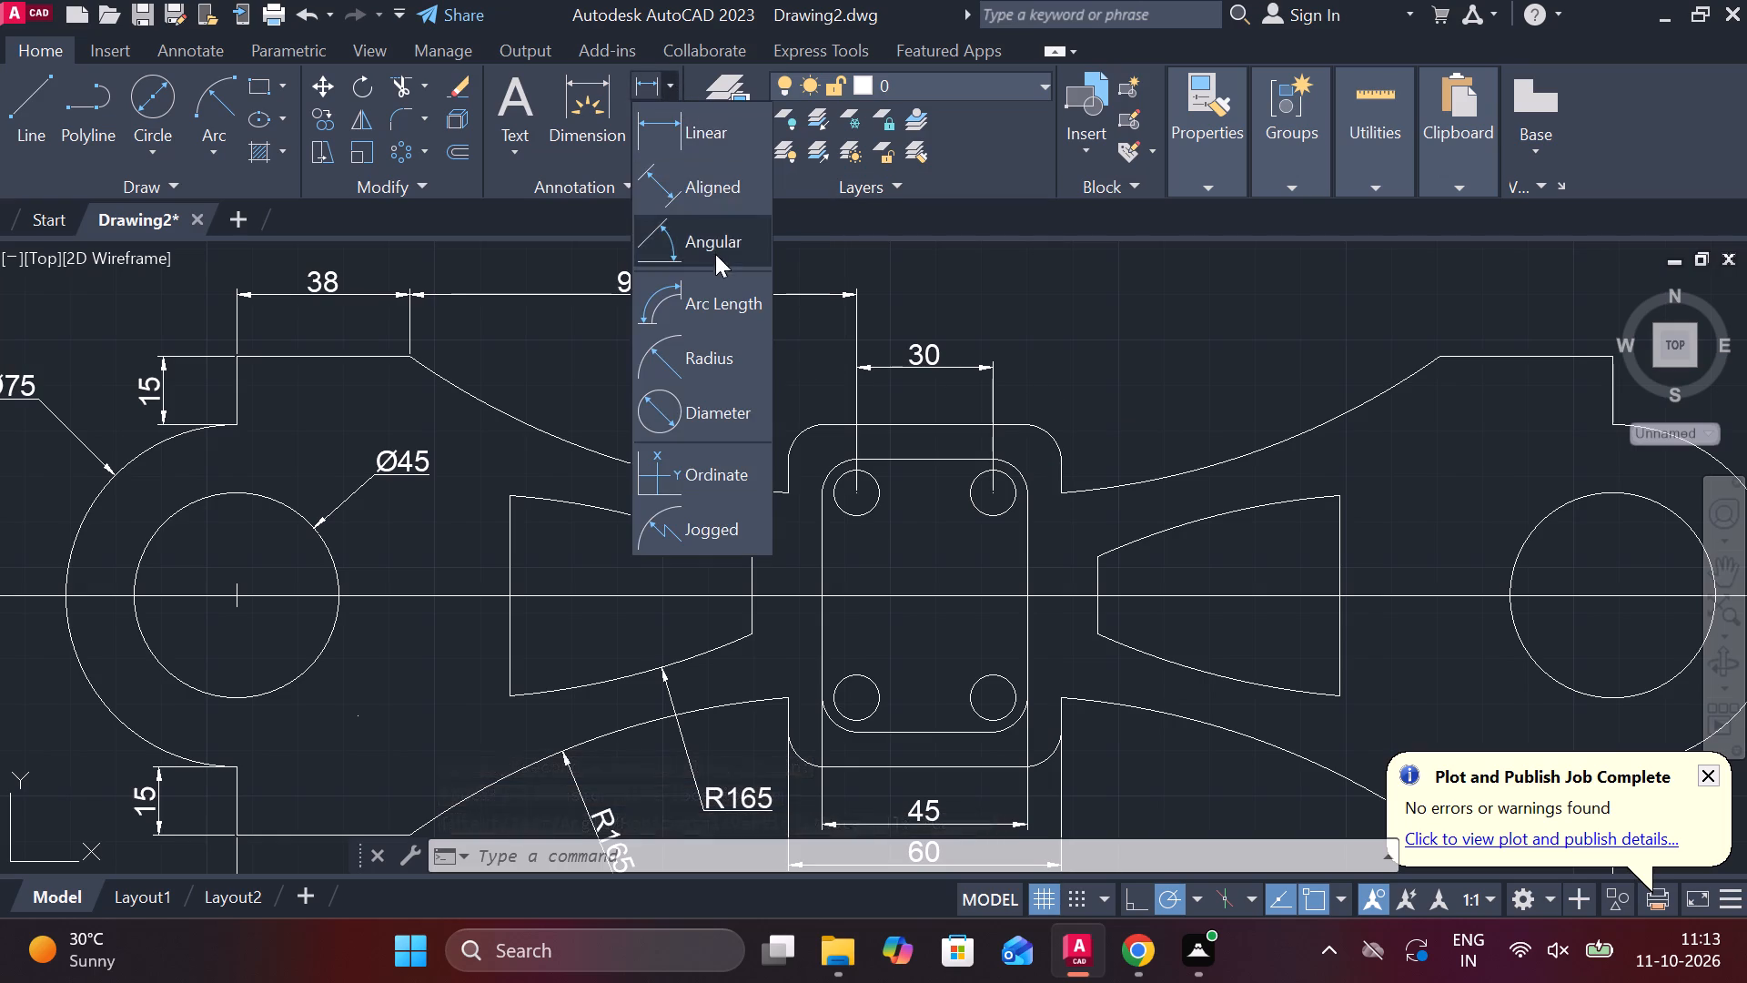
click(724, 147)
scroll(1009, 559, up, 2)
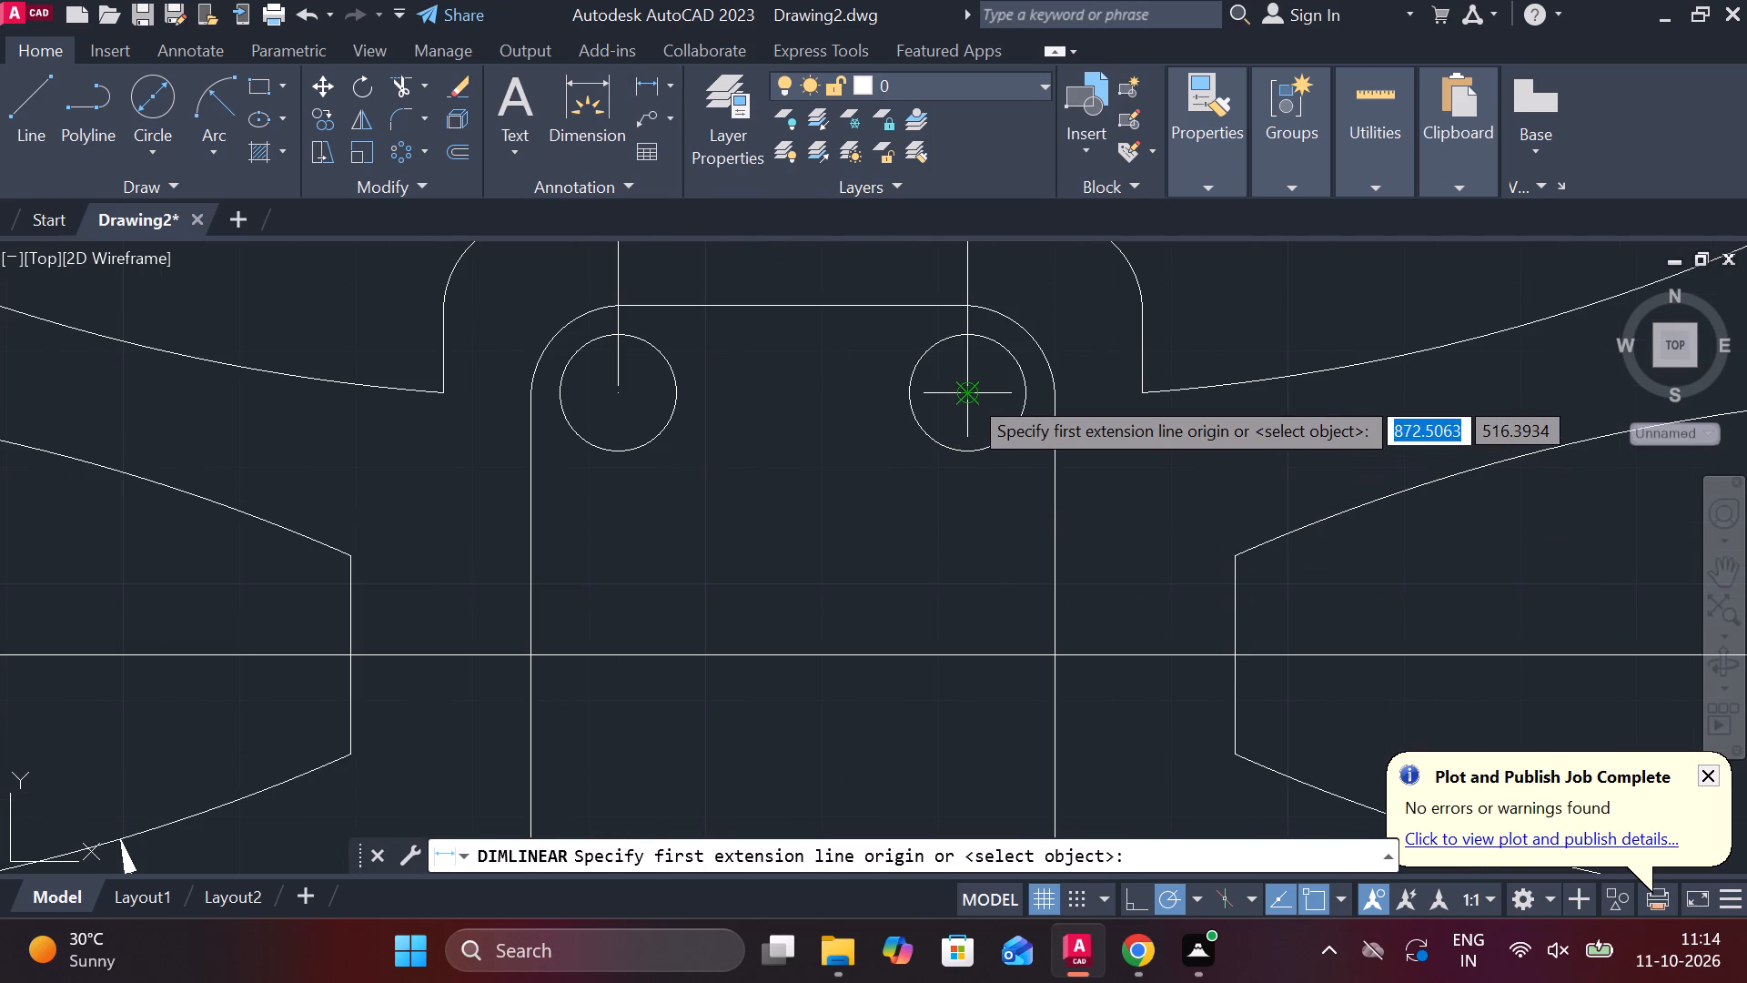
click(968, 394)
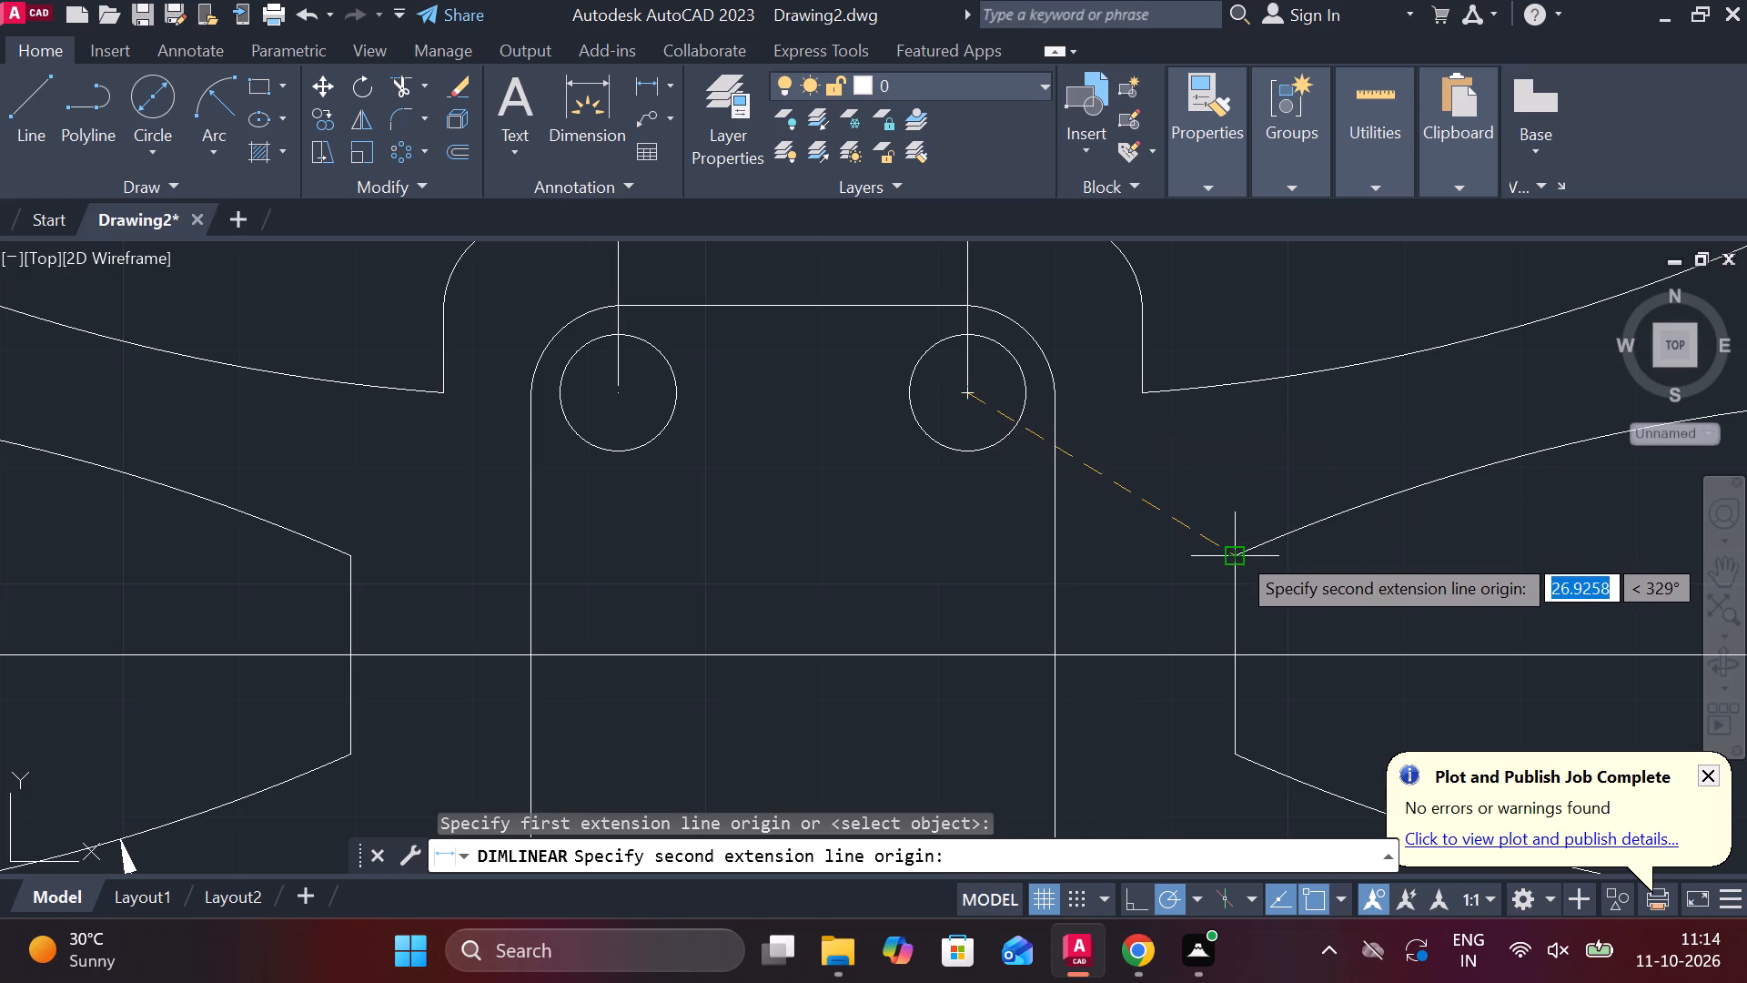
click(1237, 552)
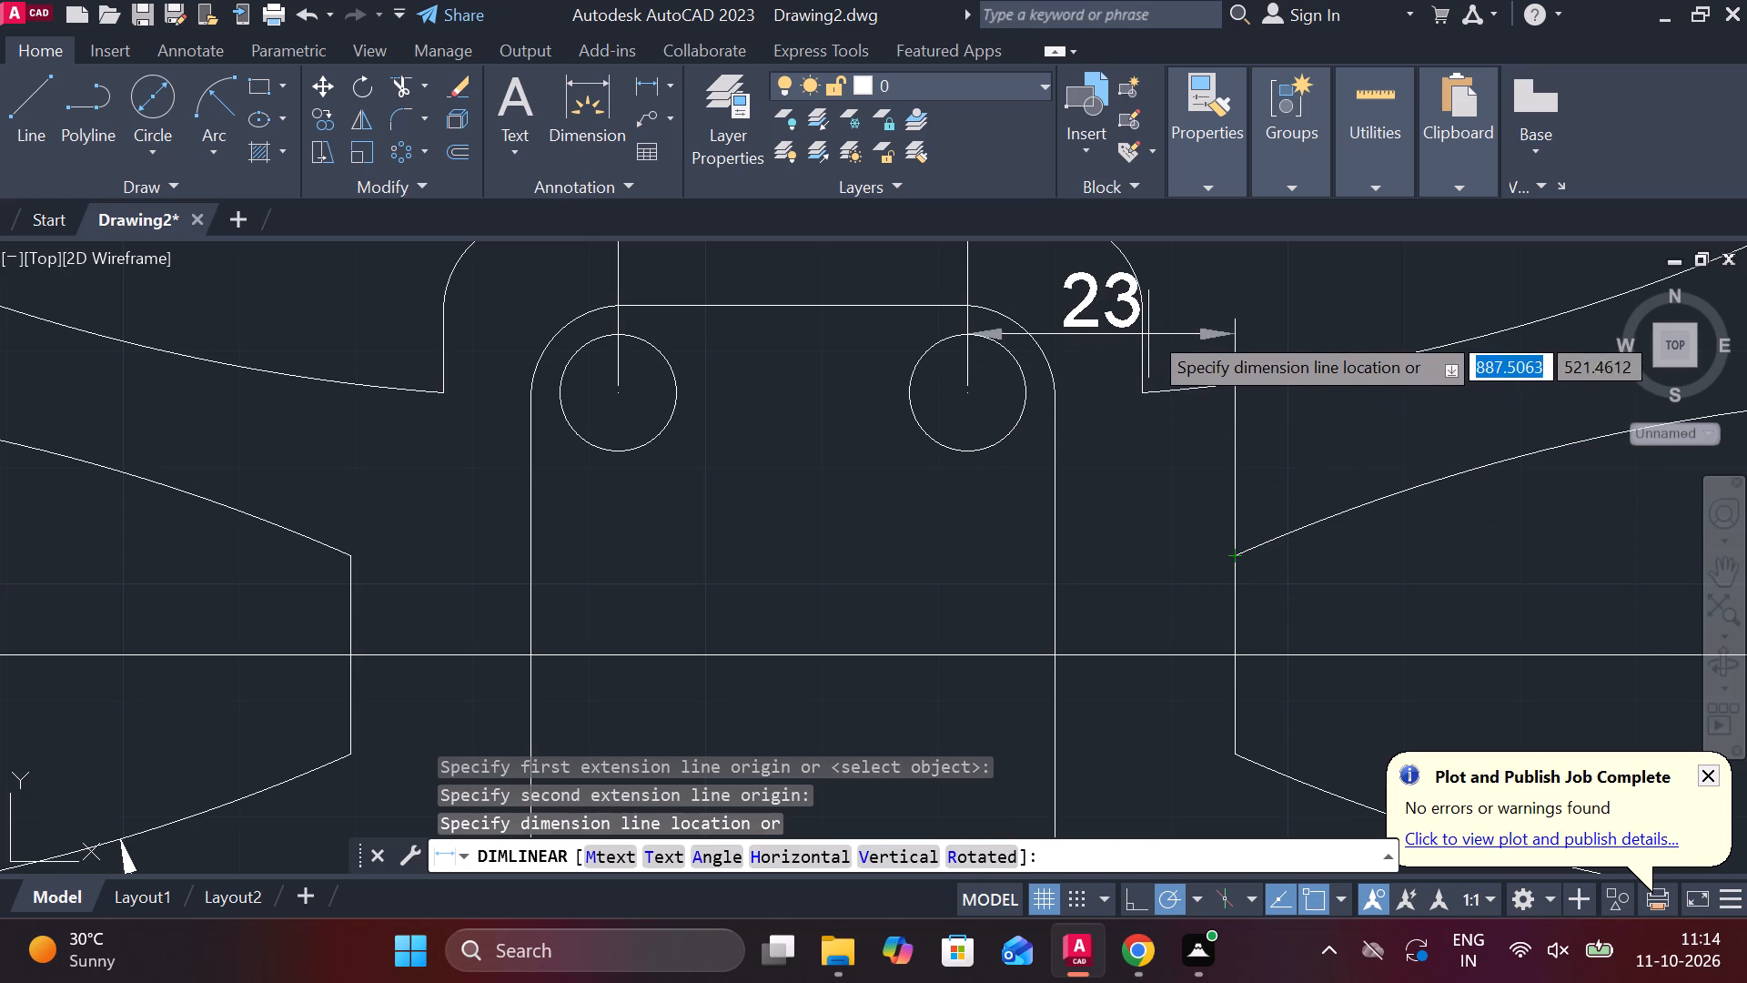
scroll(1148, 320, down, 3)
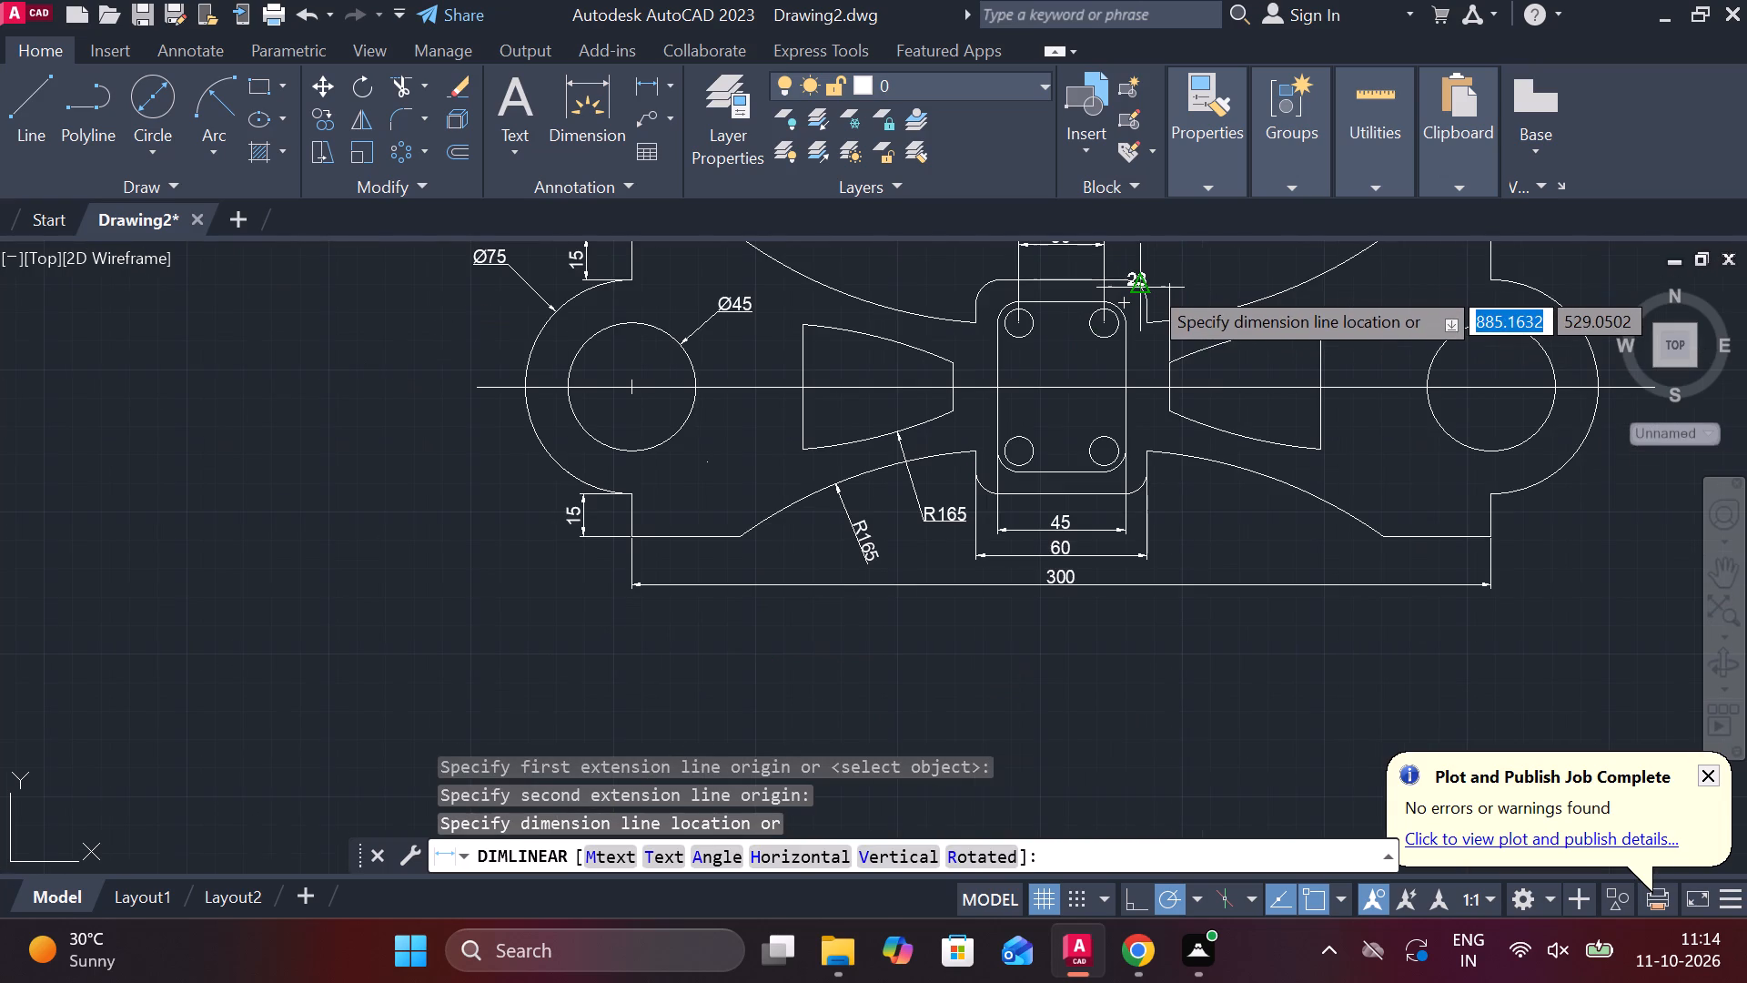
scroll(1061, 662, down, 1)
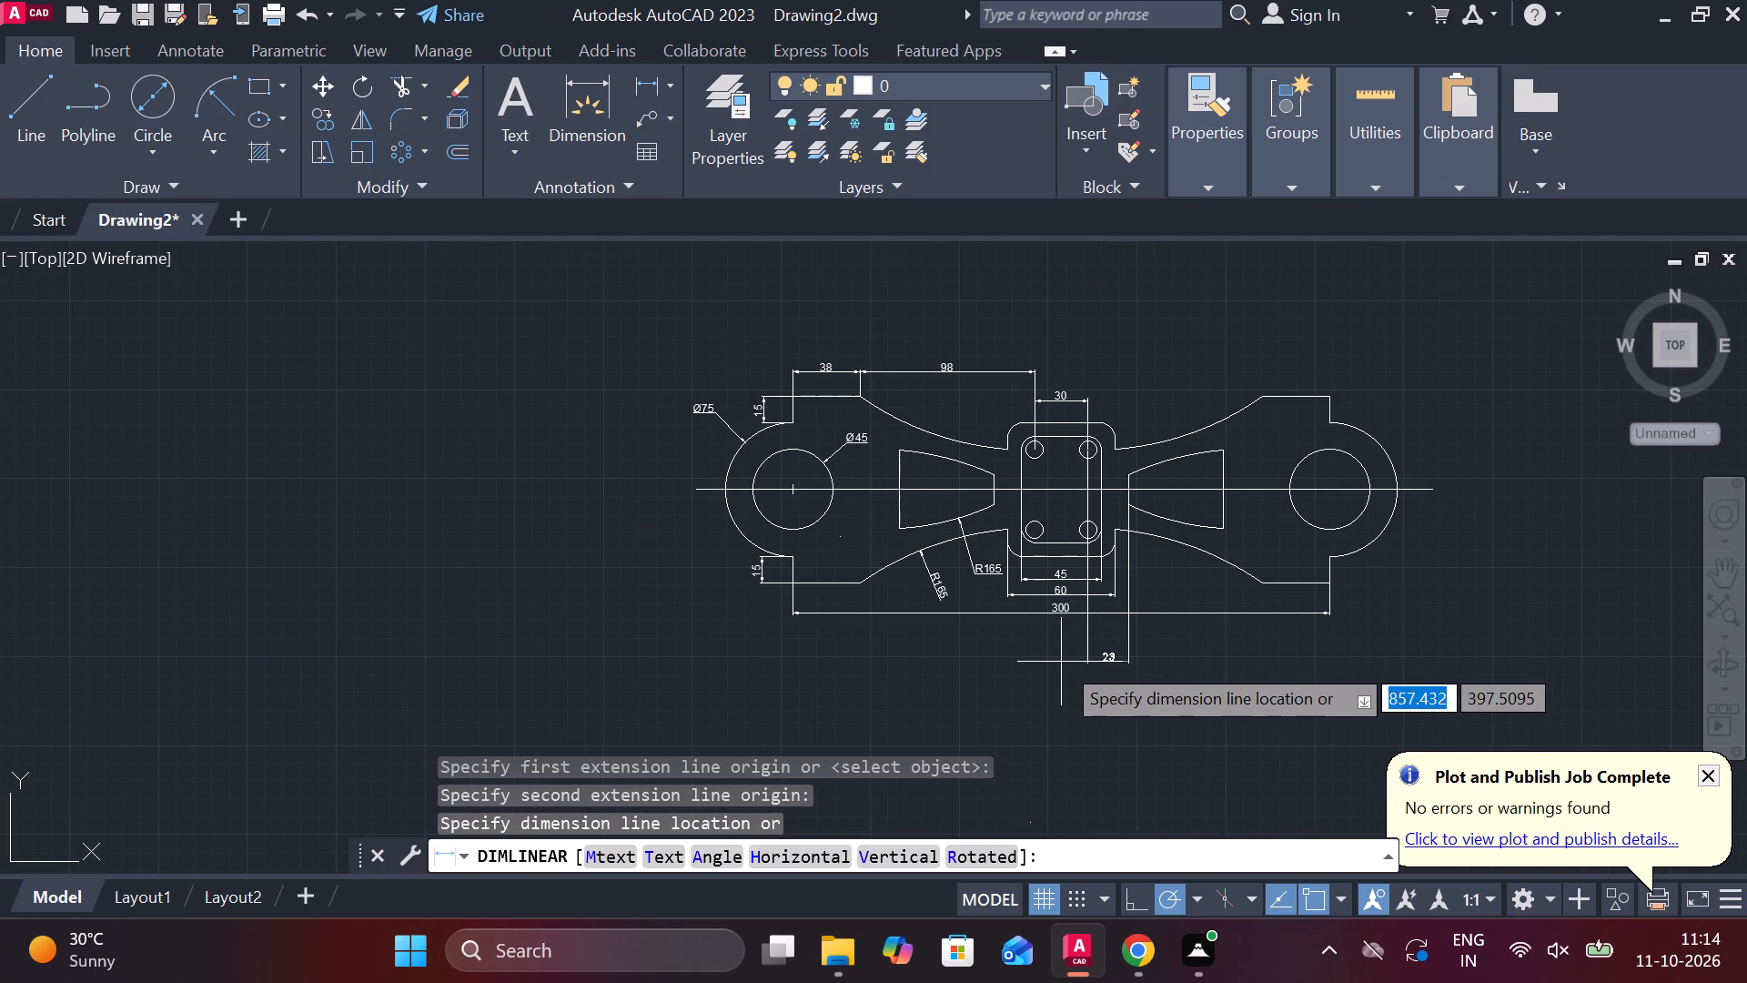
scroll(1101, 425, up, 2)
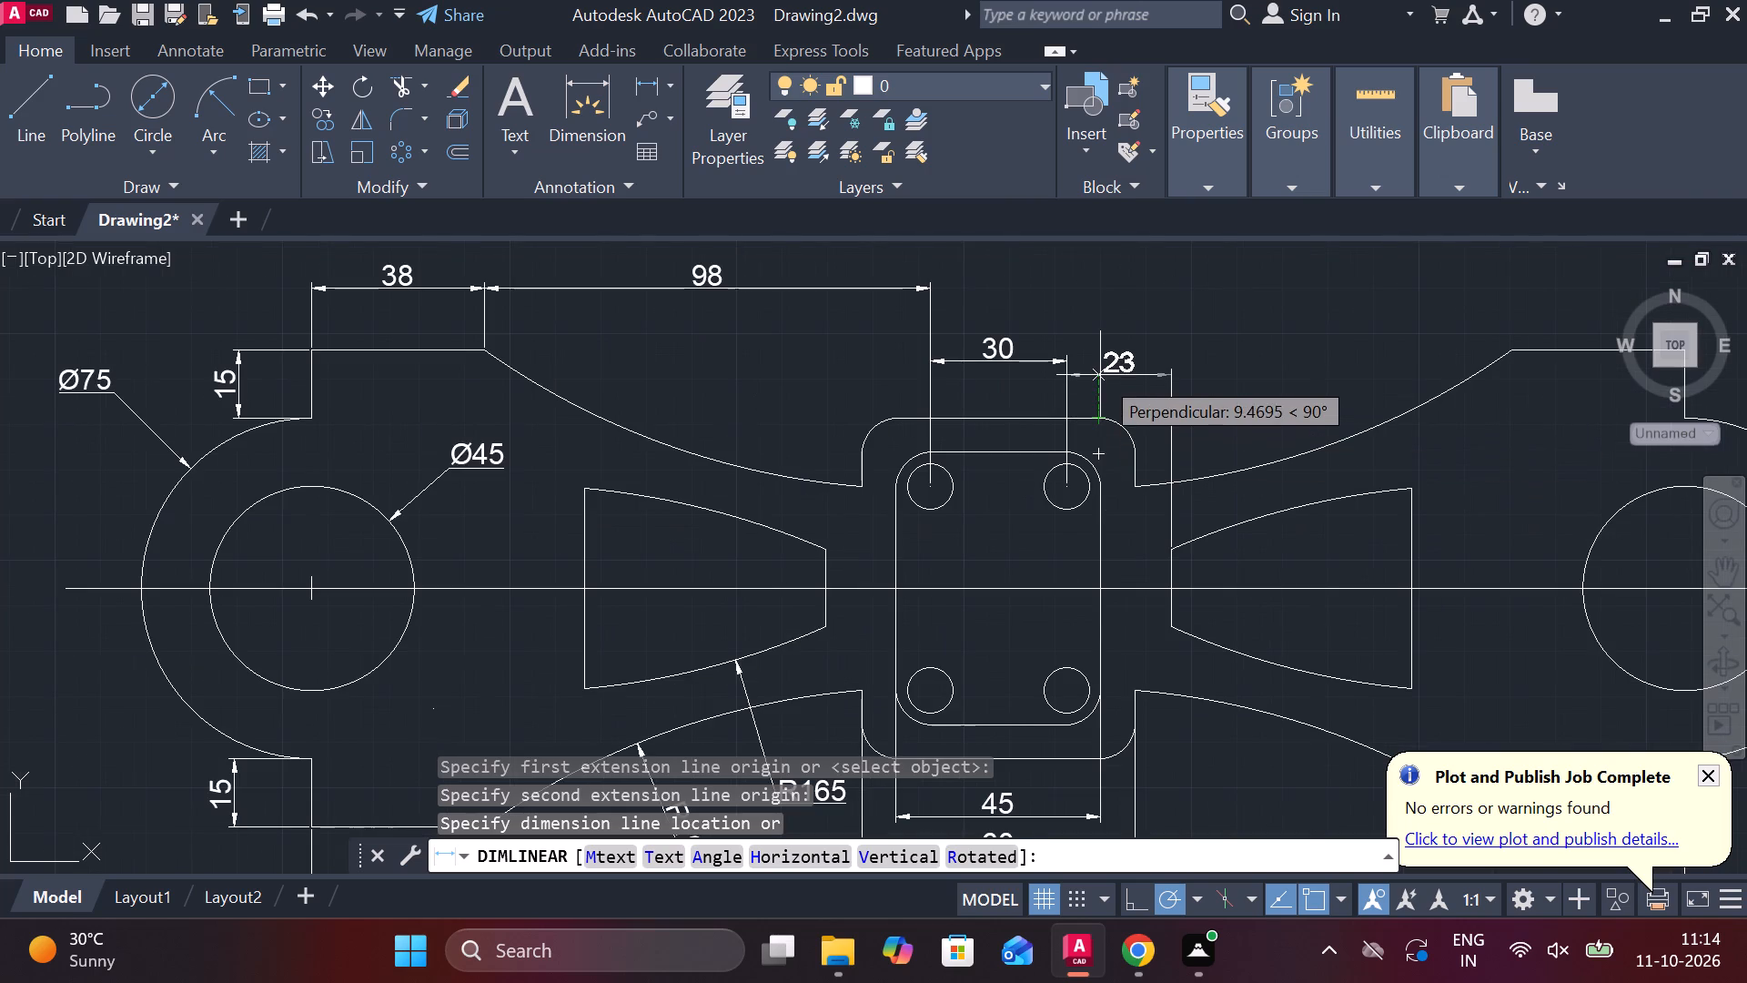
click(1097, 361)
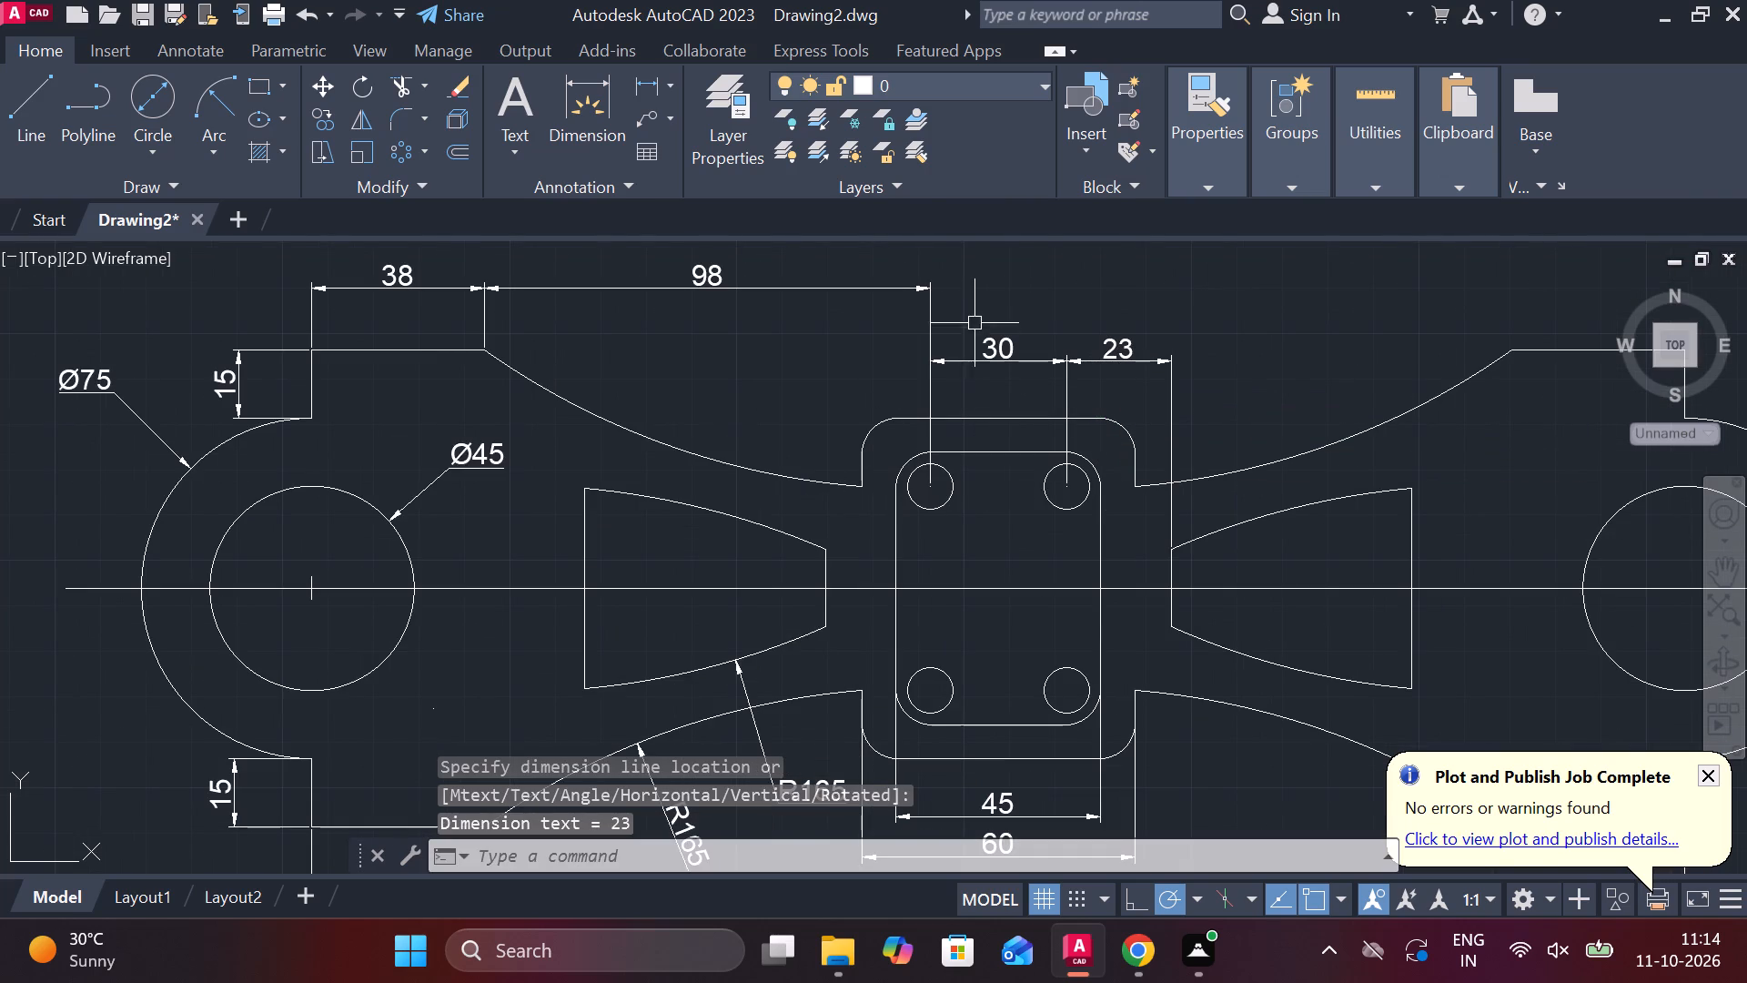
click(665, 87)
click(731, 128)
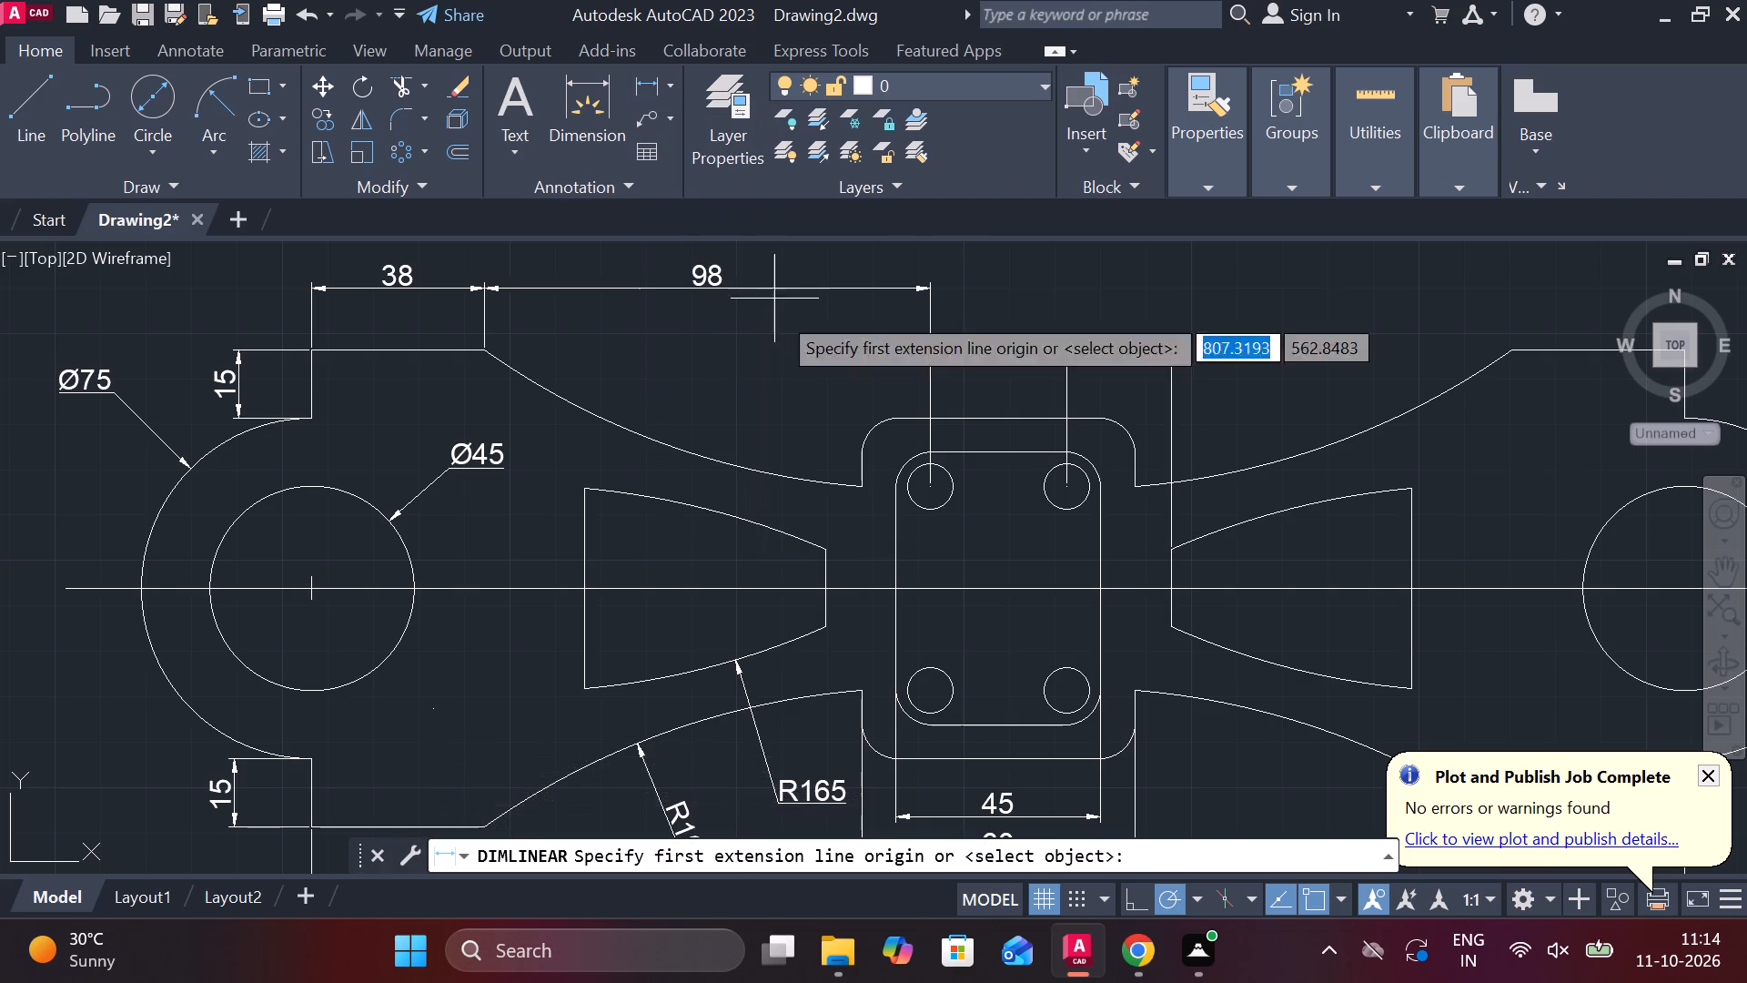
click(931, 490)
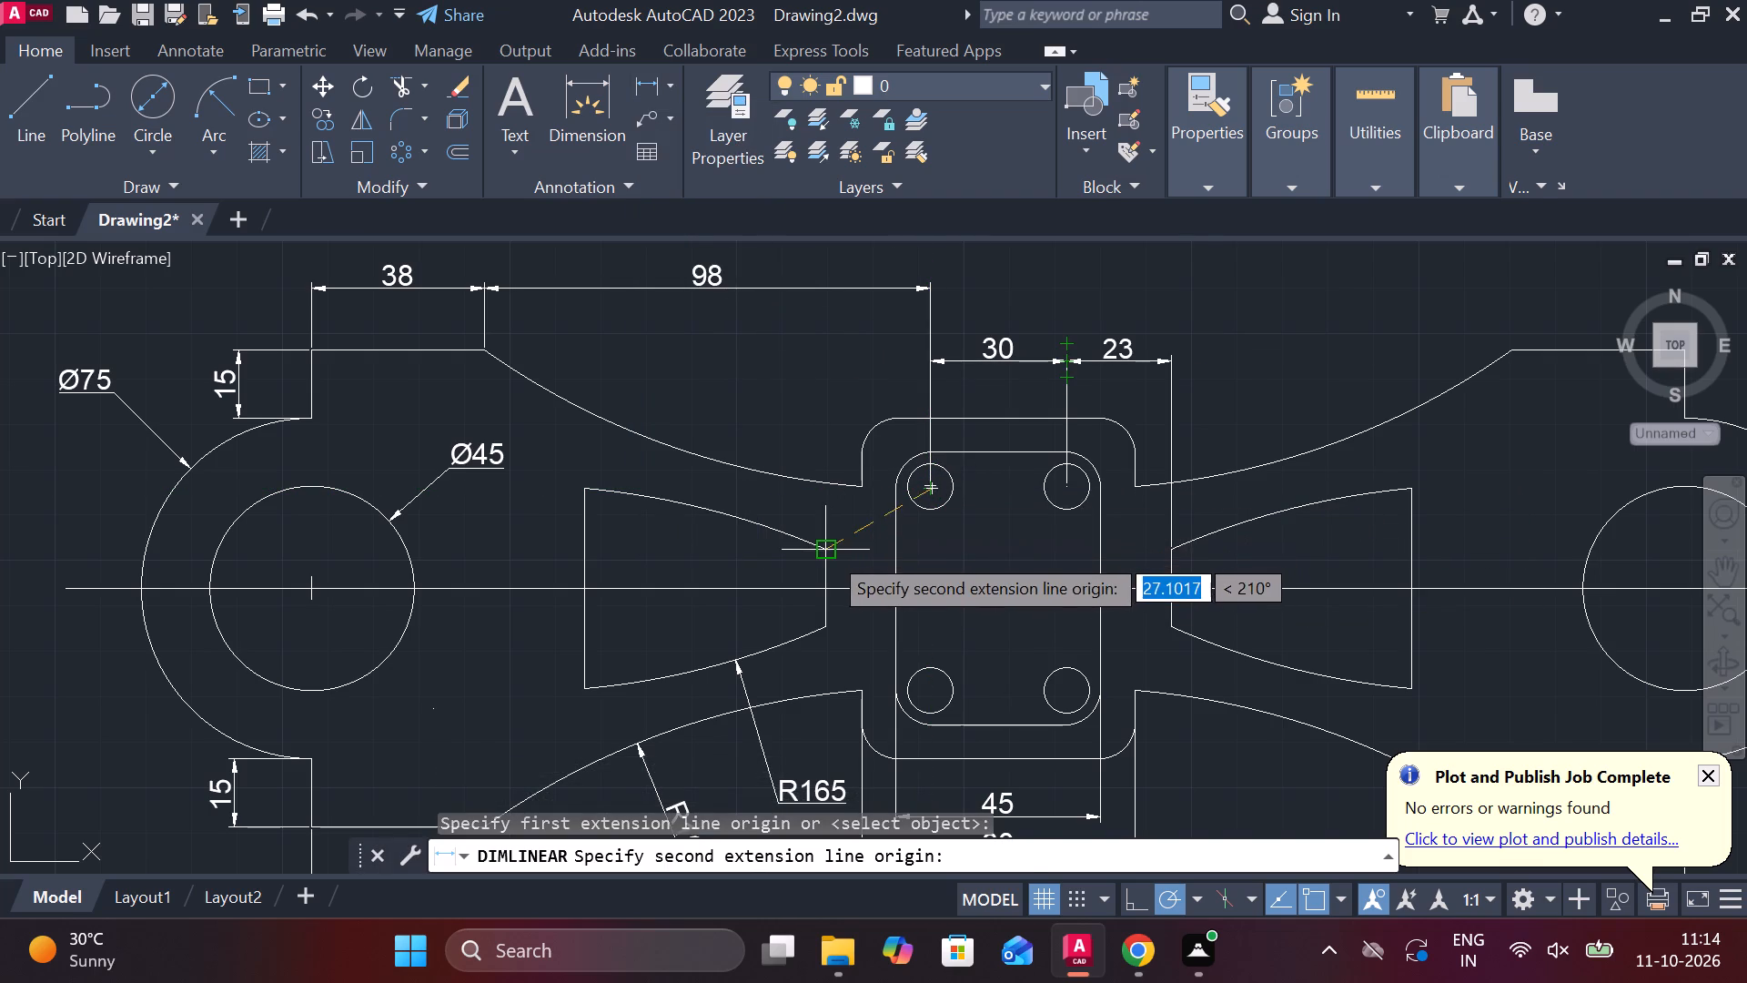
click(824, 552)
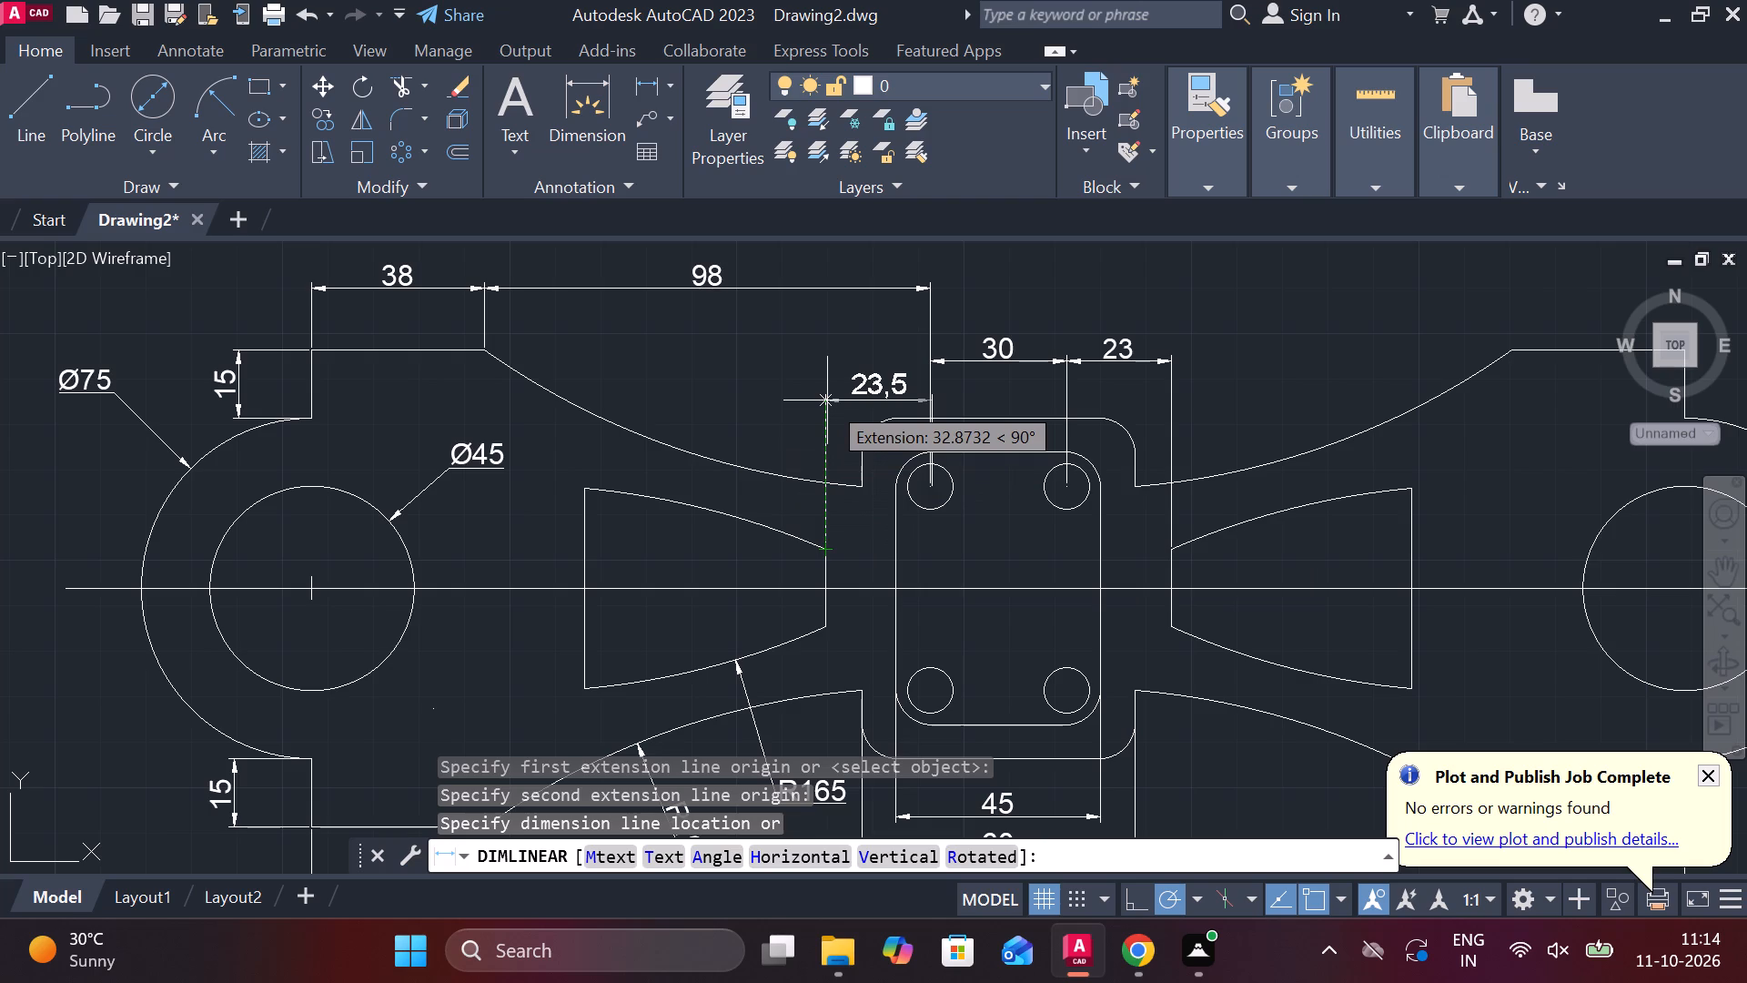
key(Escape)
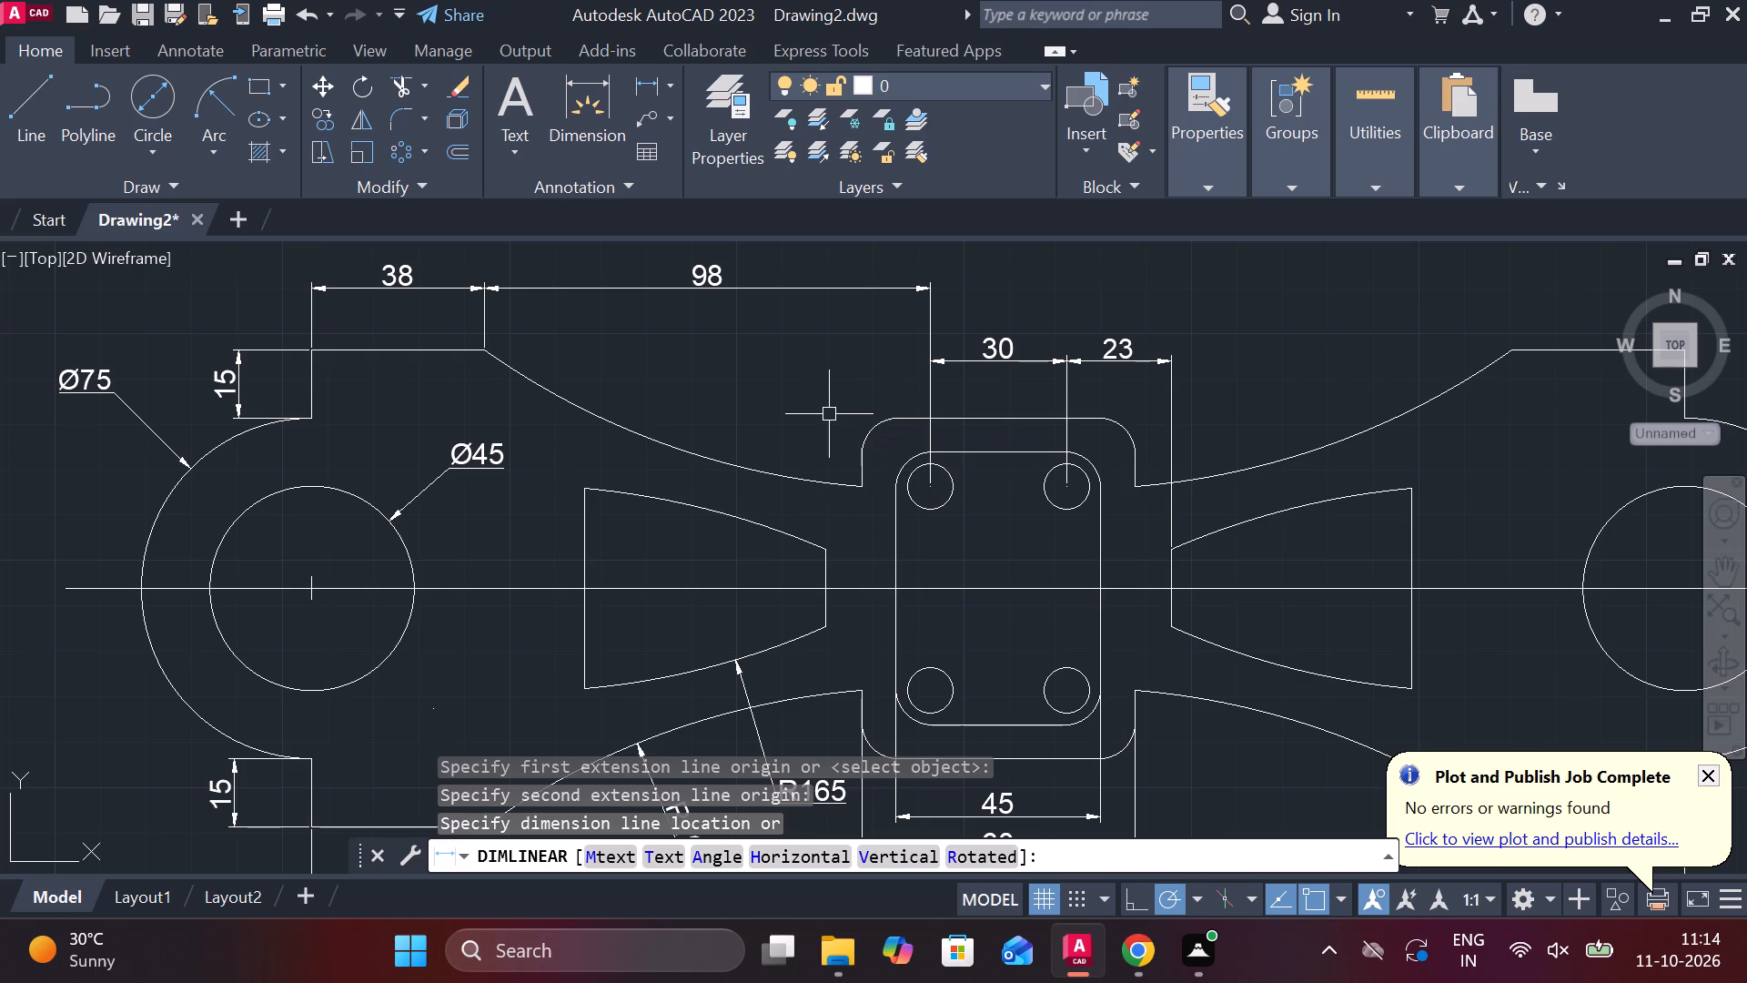
Add a horizontal linear dimension from the upper-left small hole's centre to the left tapered cutout's upper inner corner, in line with the hole-spacing dimension.
click(665, 73)
click(698, 146)
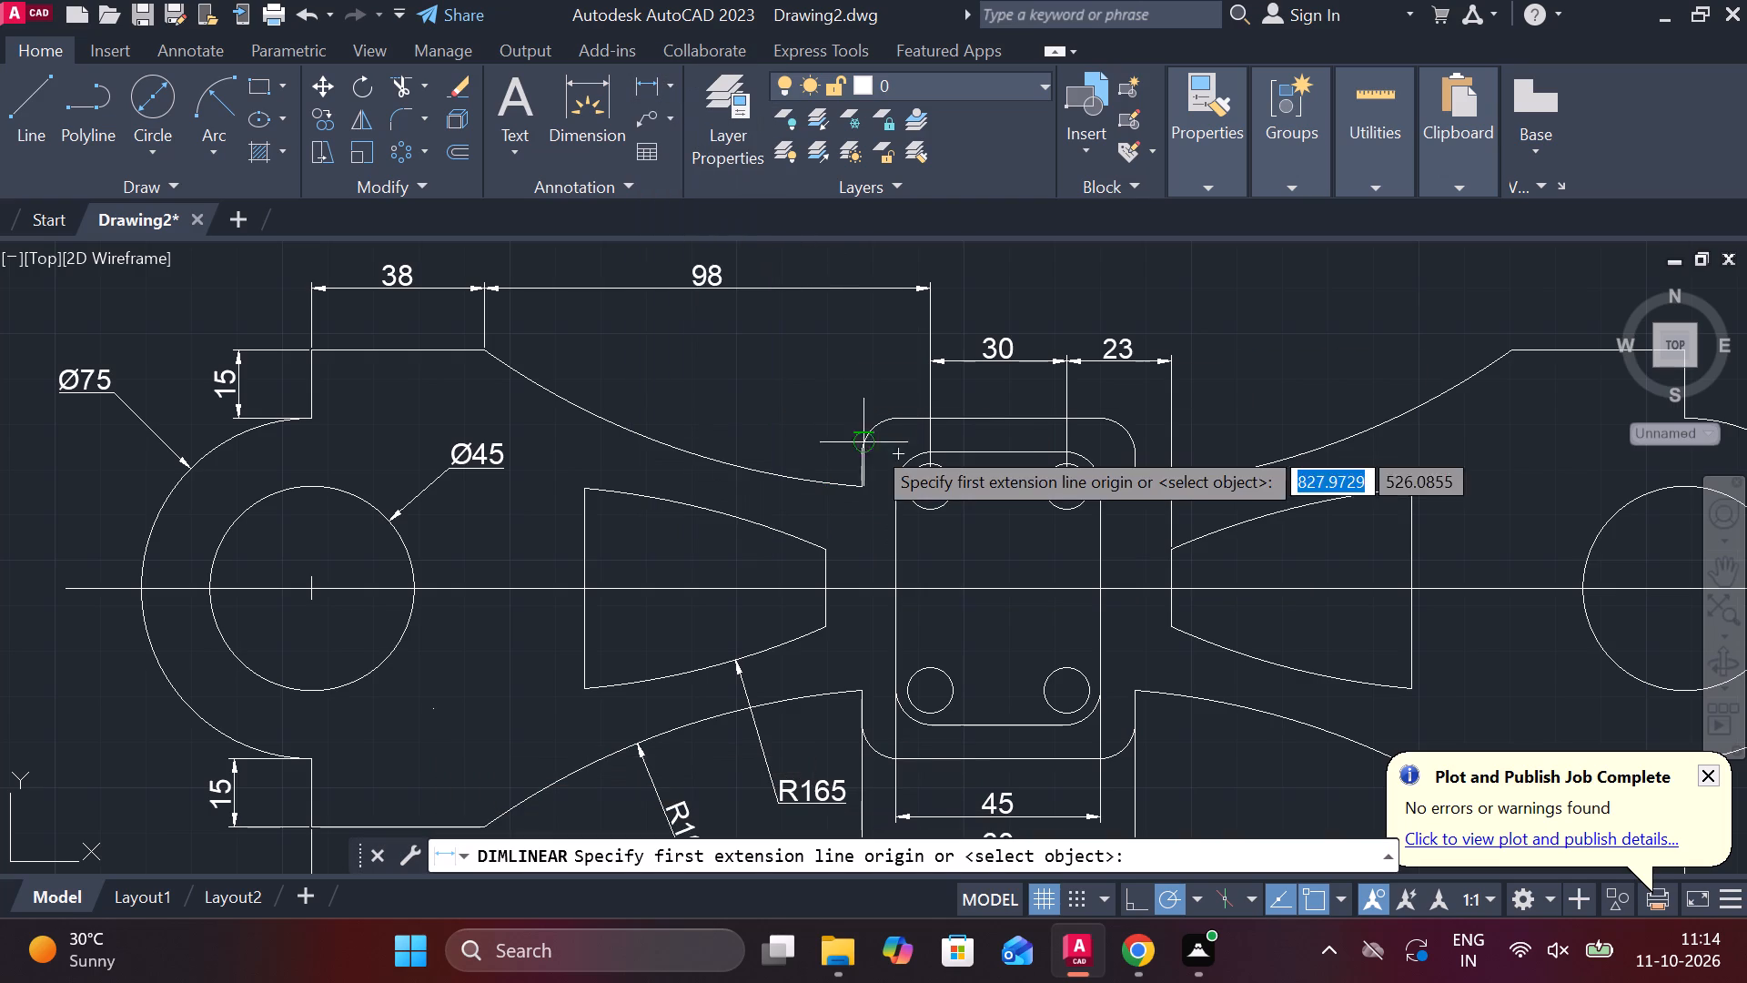
scroll(881, 479, down, 2)
scroll(881, 479, up, 3)
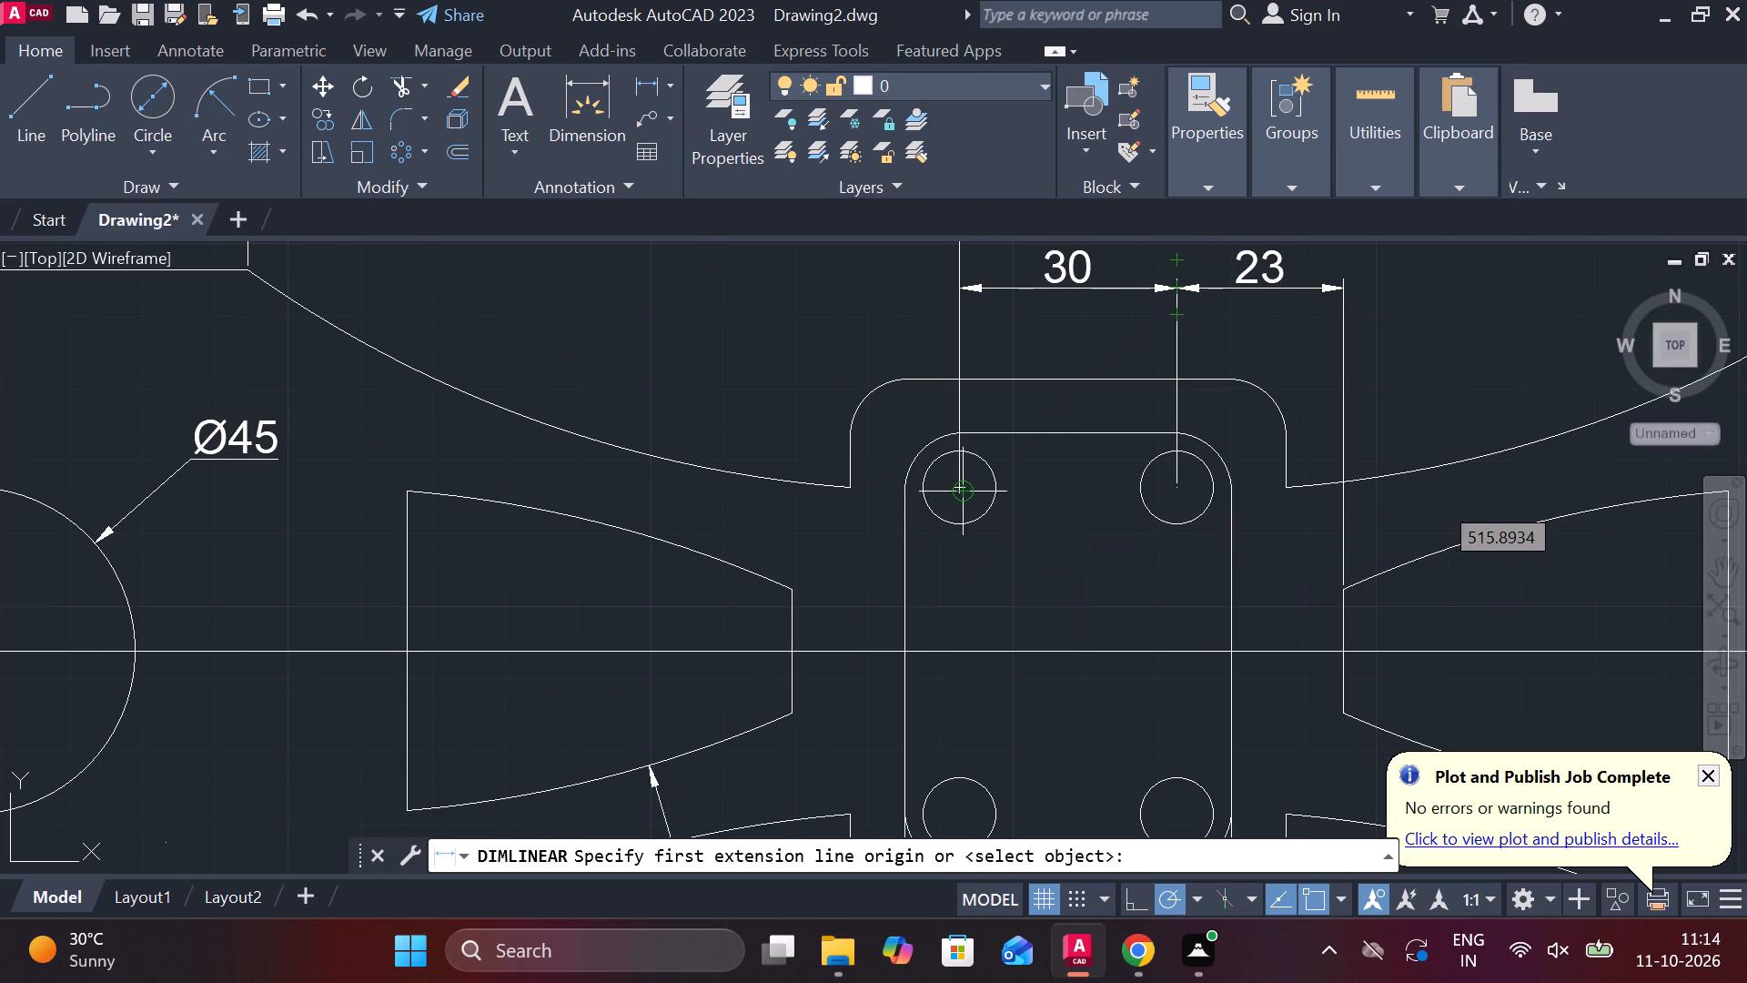
scroll(947, 500, up, 3)
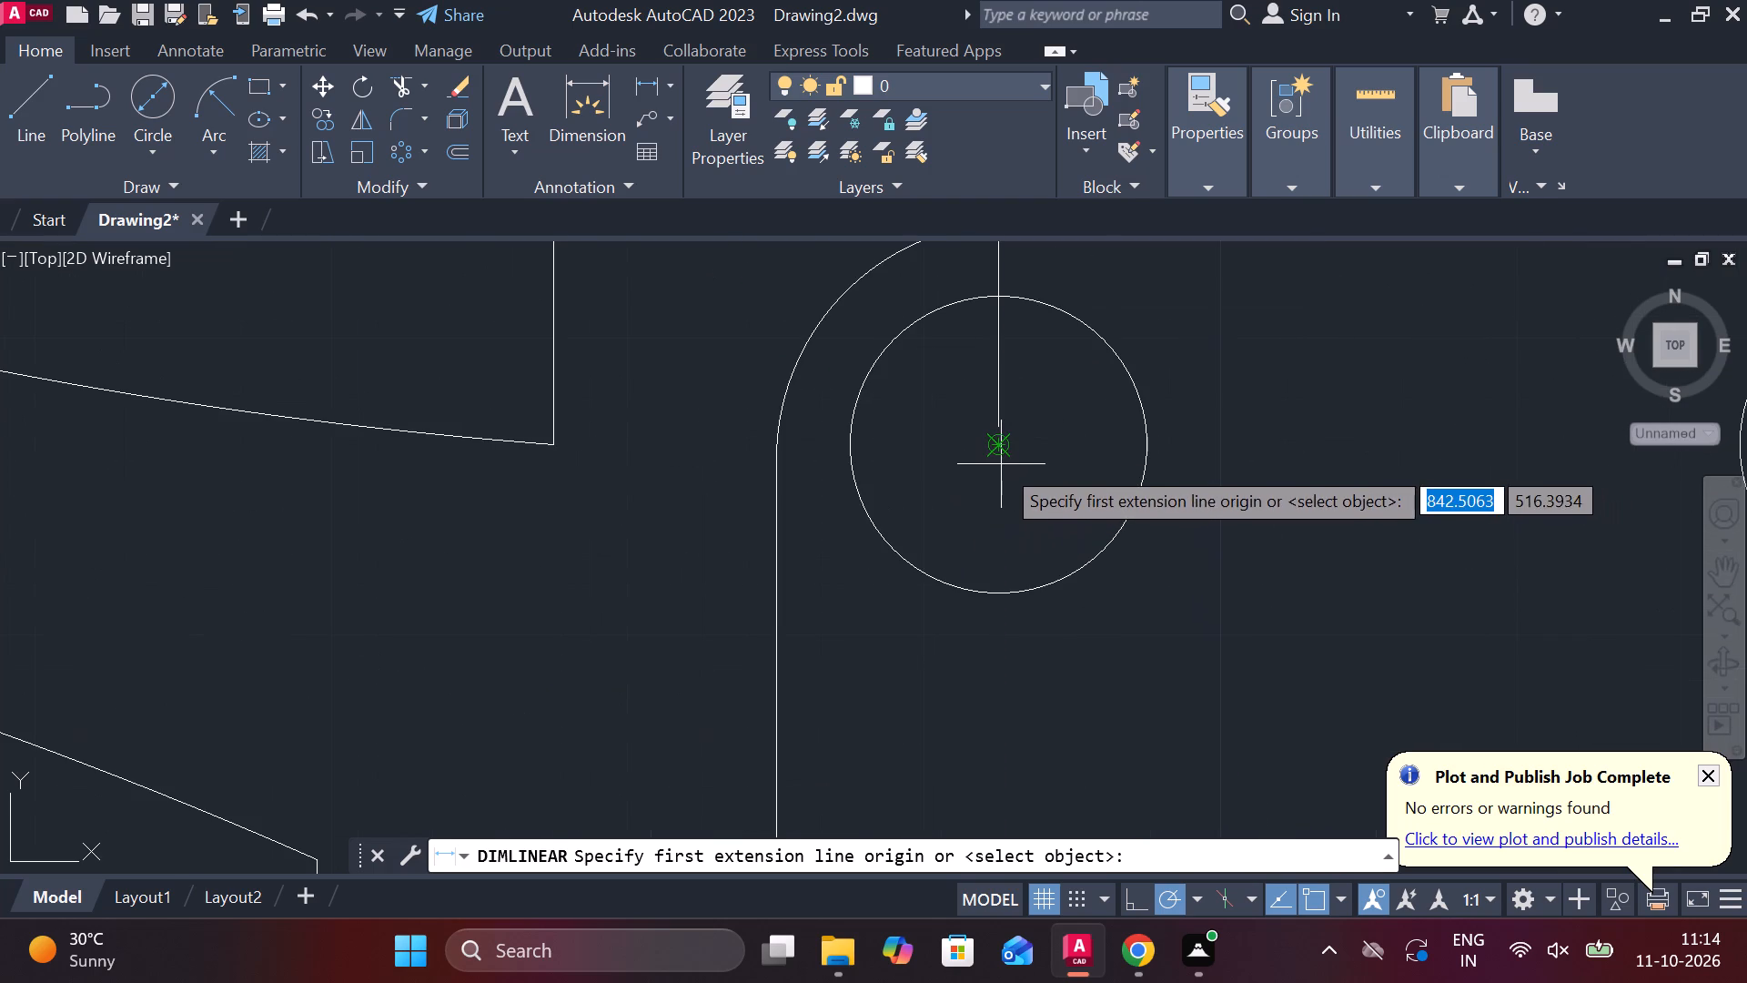
click(1001, 450)
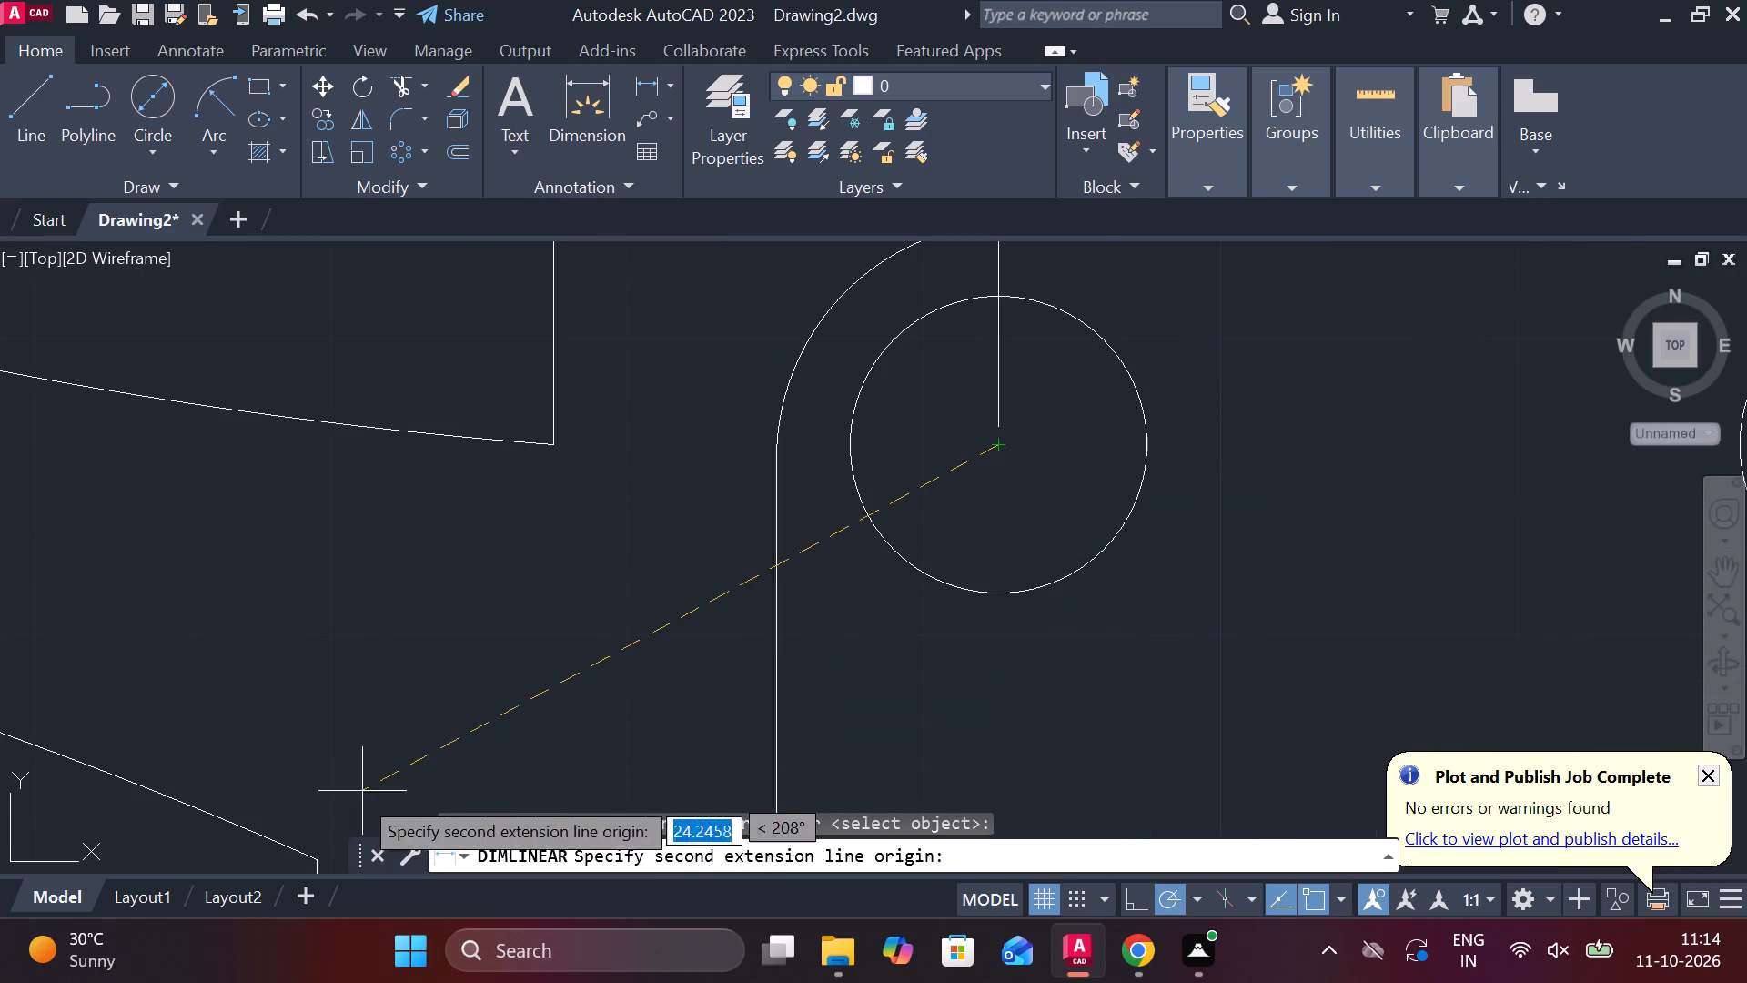
click(320, 858)
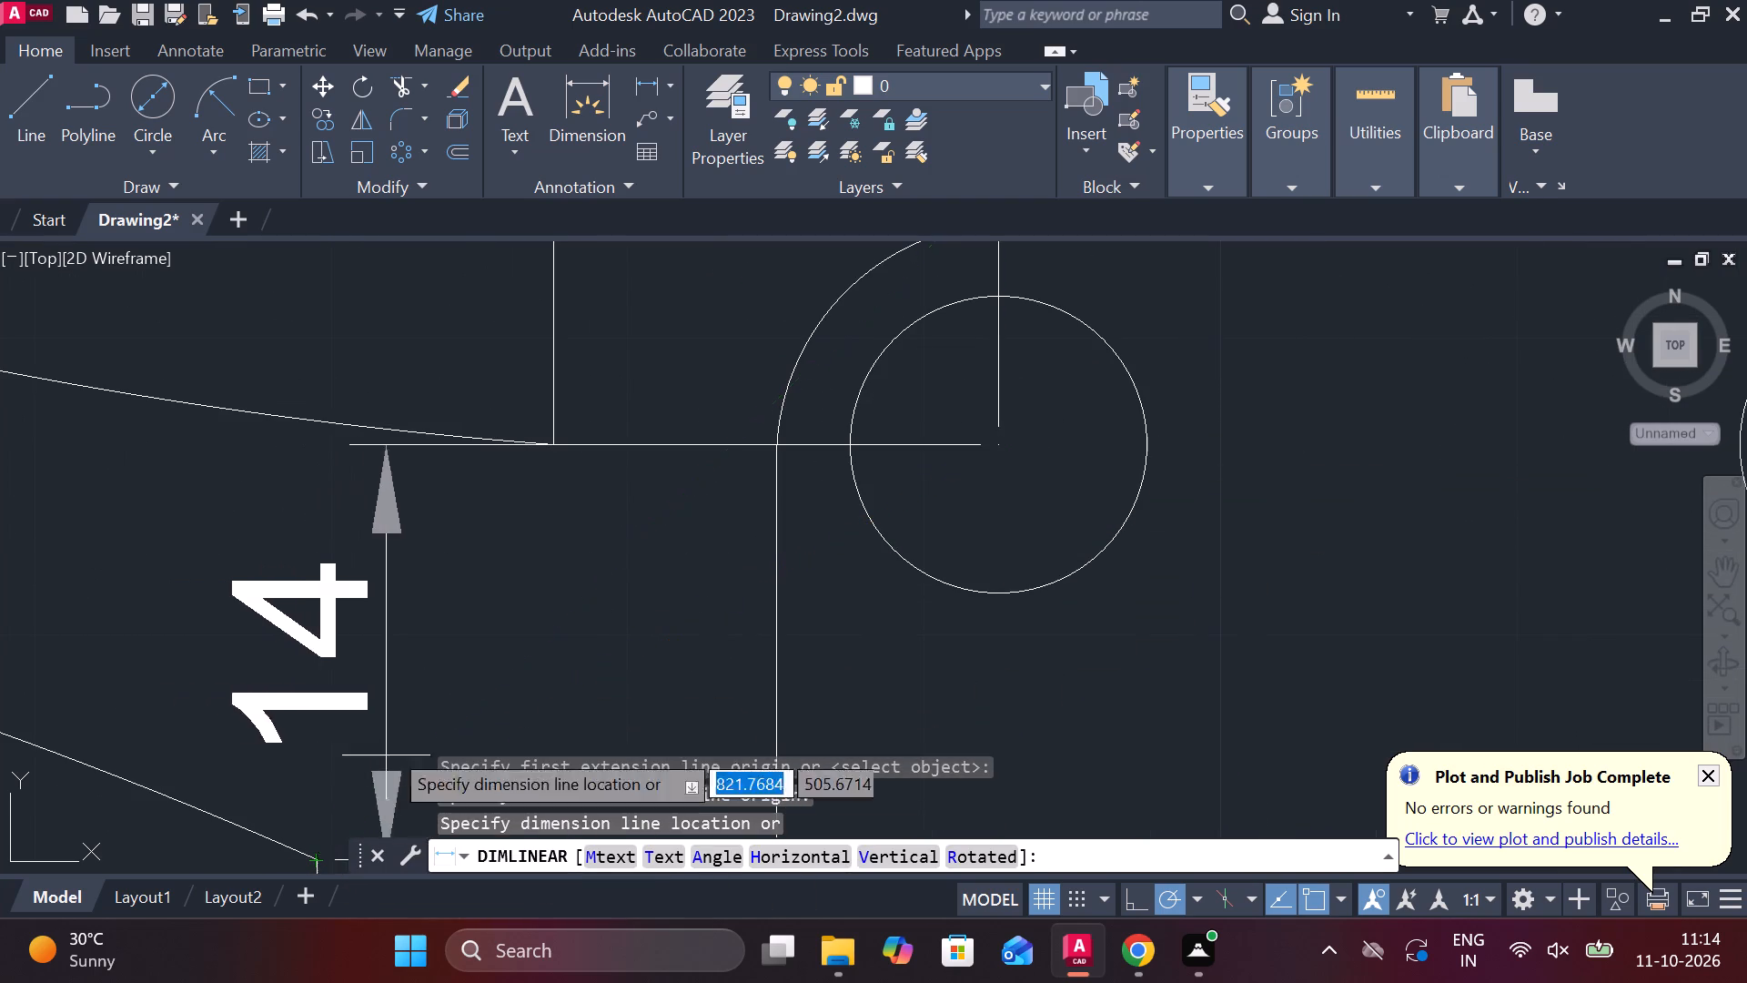
scroll(565, 376, down, 3)
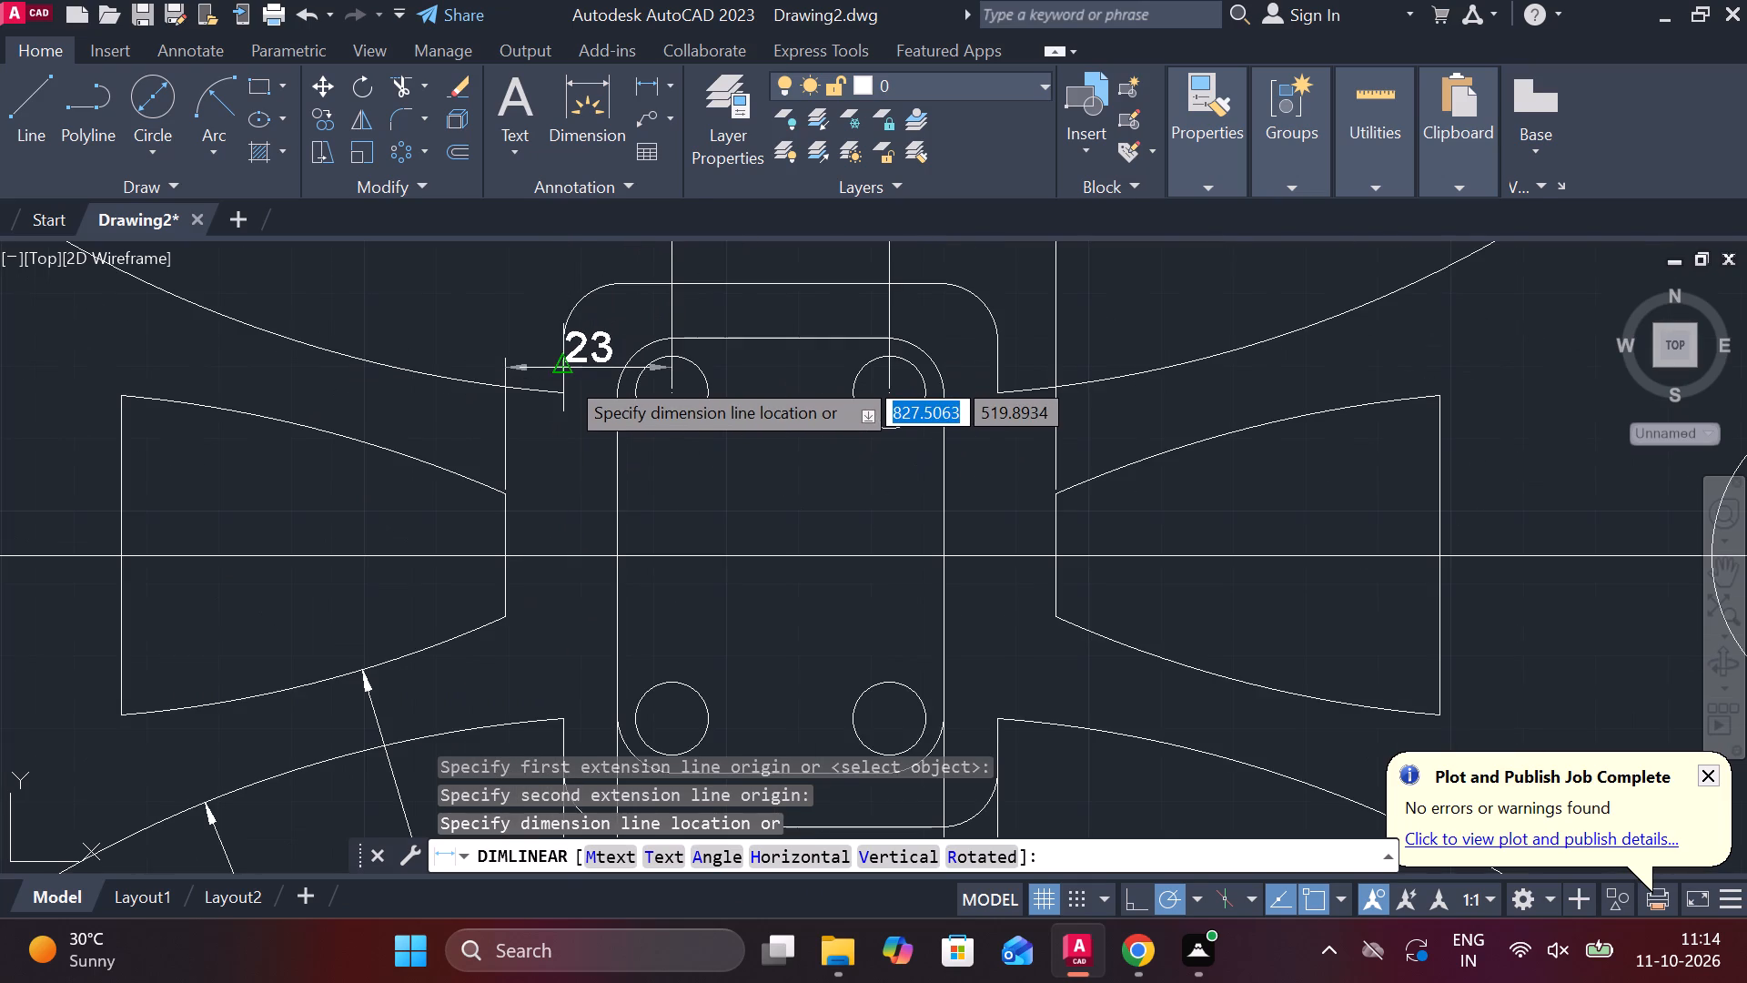
scroll(615, 258, down, 1)
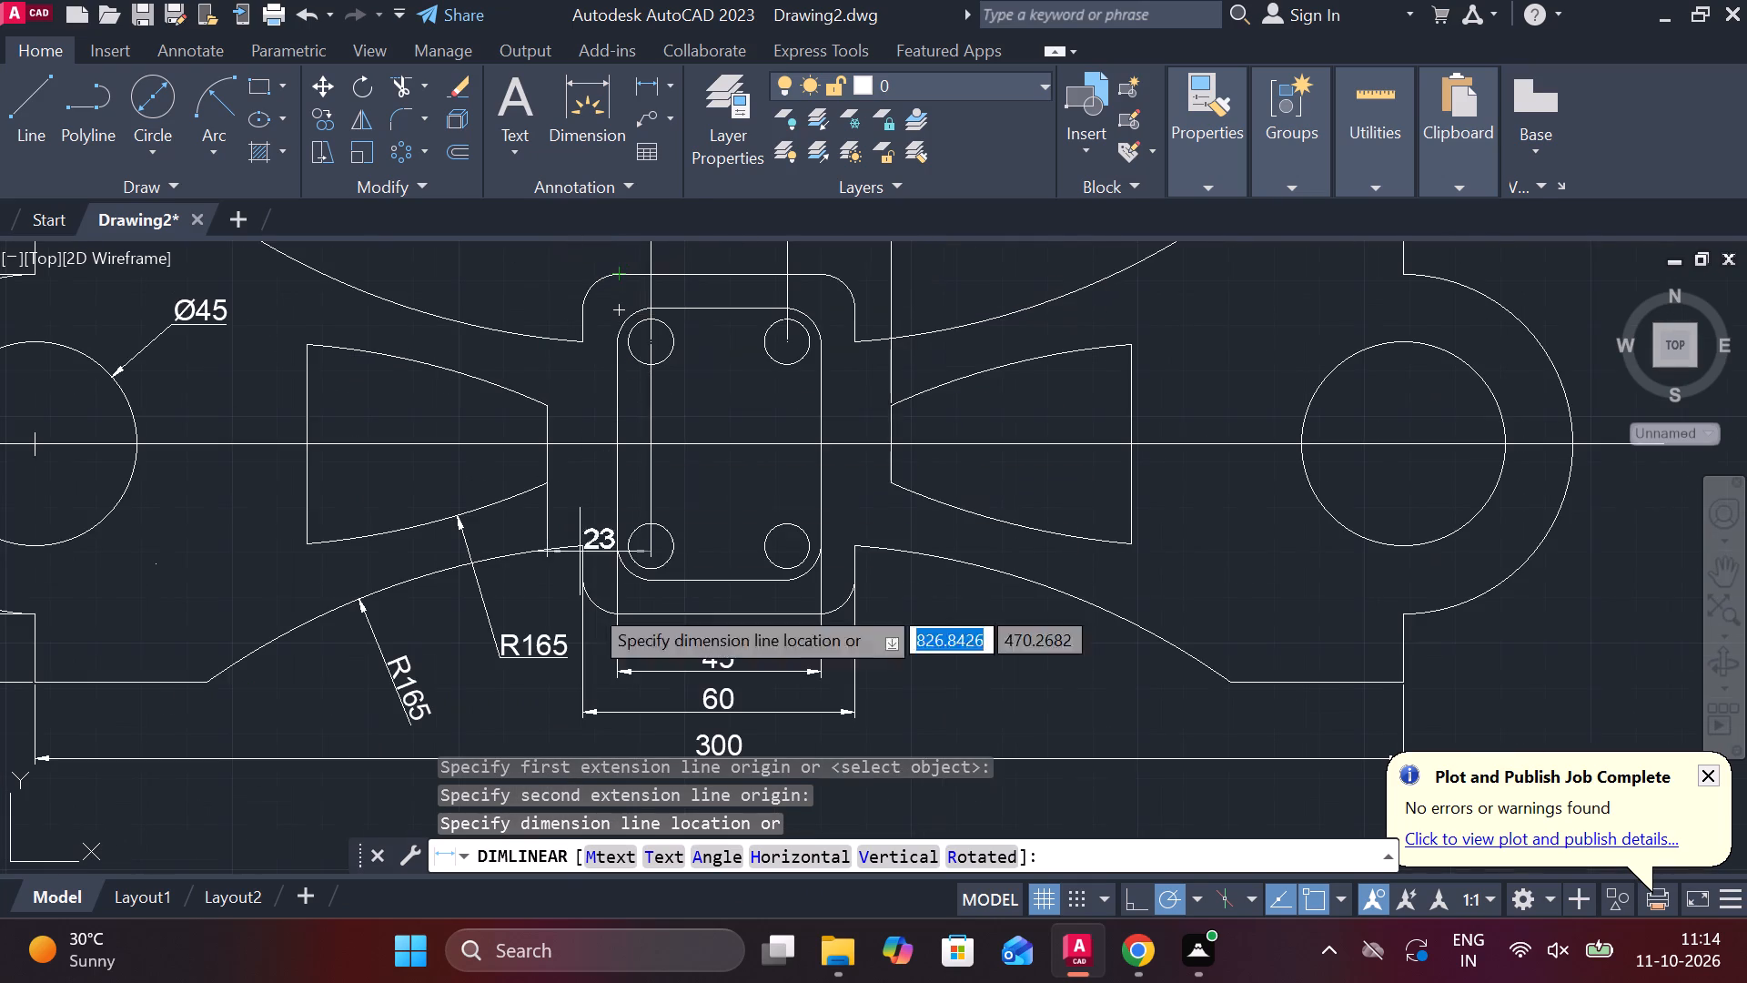
scroll(636, 734, down, 2)
scroll(636, 544, up, 3)
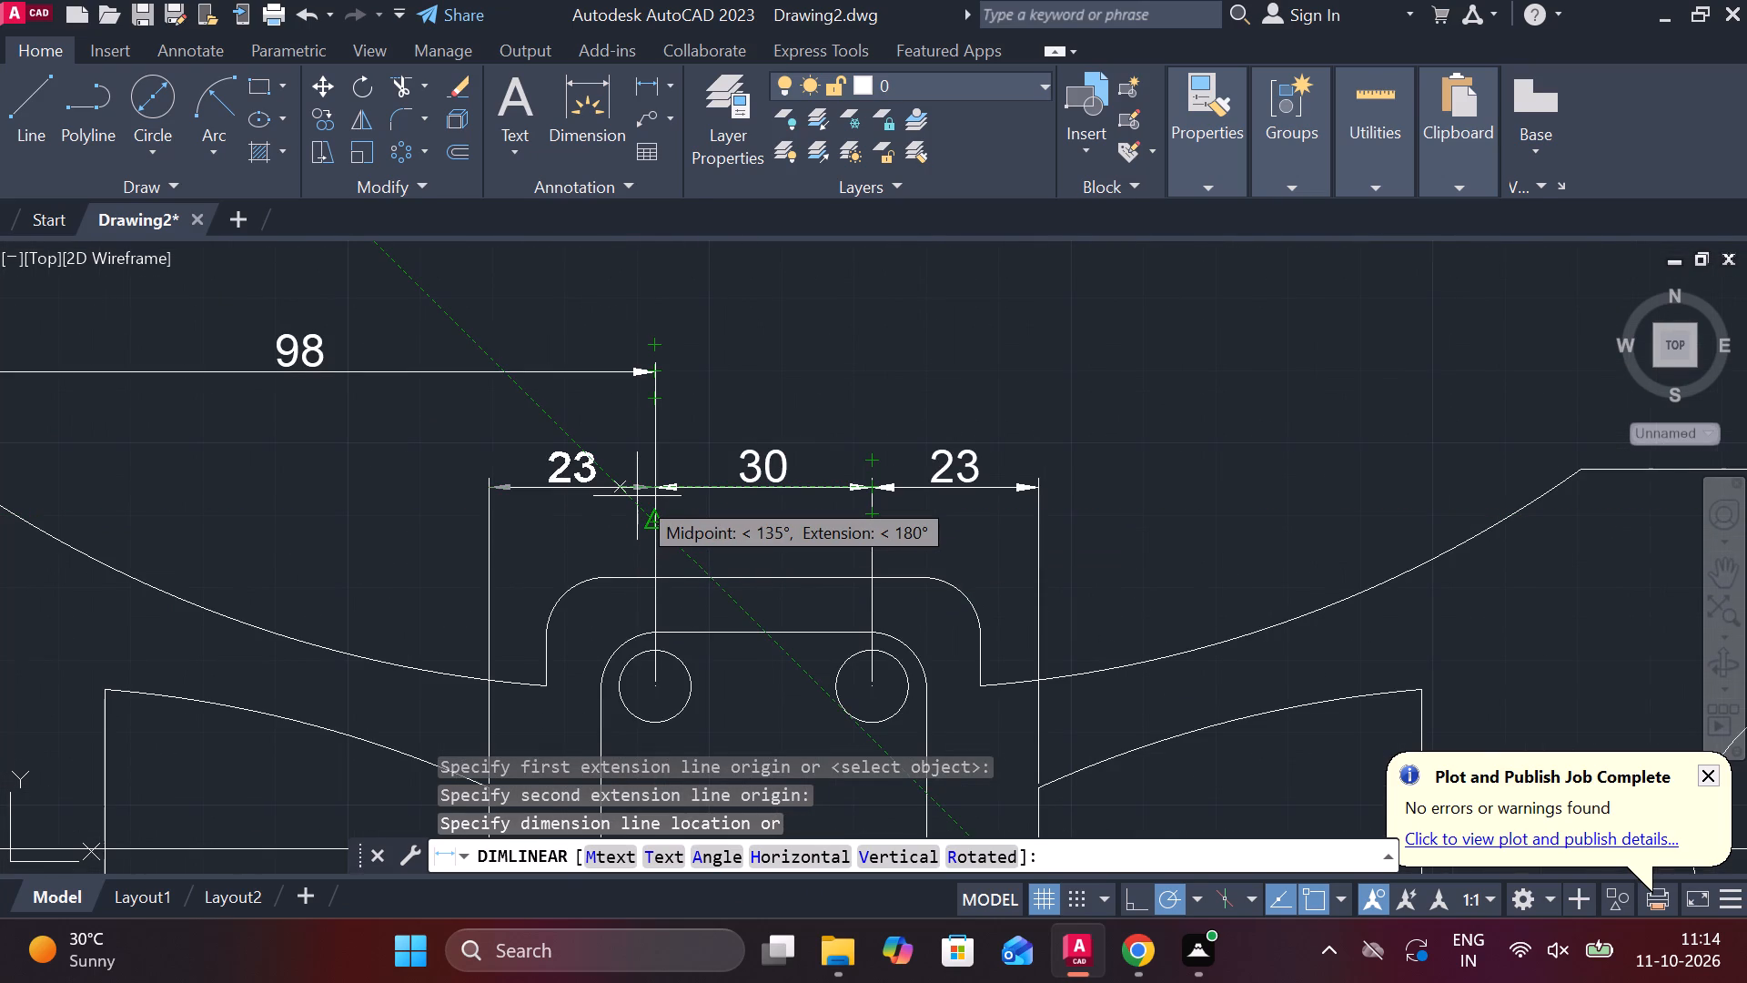
click(637, 496)
Add a horizontal linear dimension between the left tapered cutout's upper inner and outer corners, in line with the hole-spacing dimension.
scroll(717, 469, down, 2)
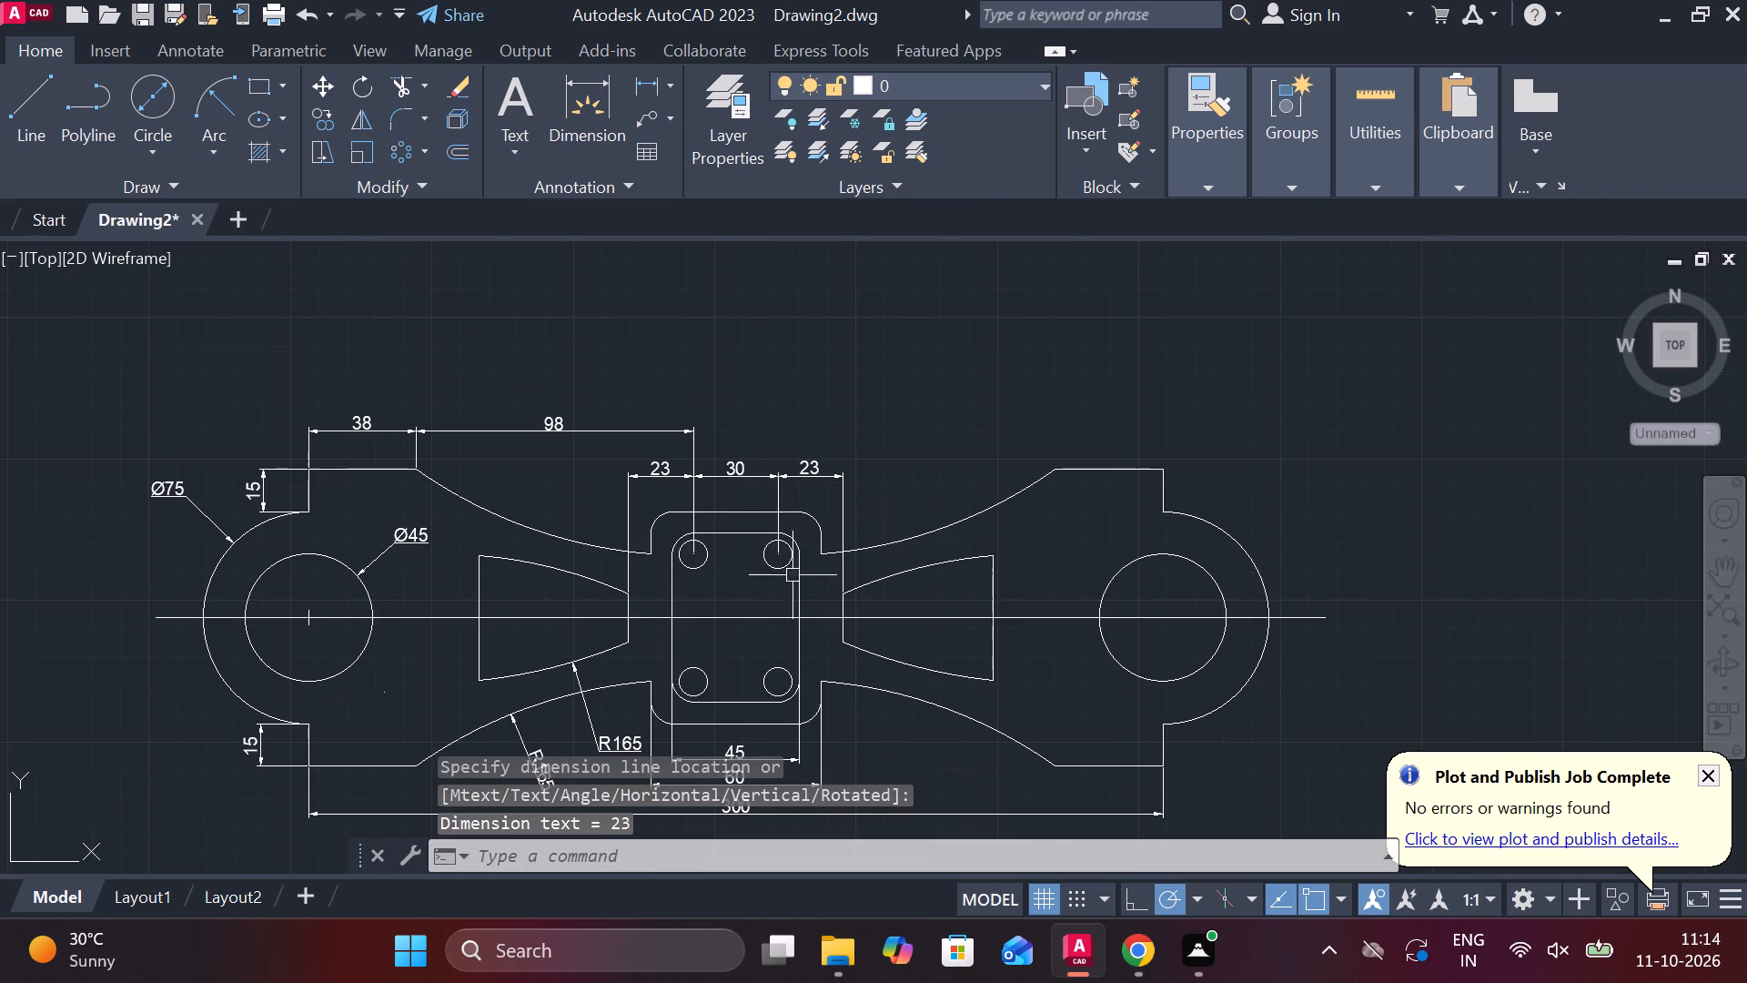
scroll(731, 631, up, 2)
scroll(731, 631, down, 1)
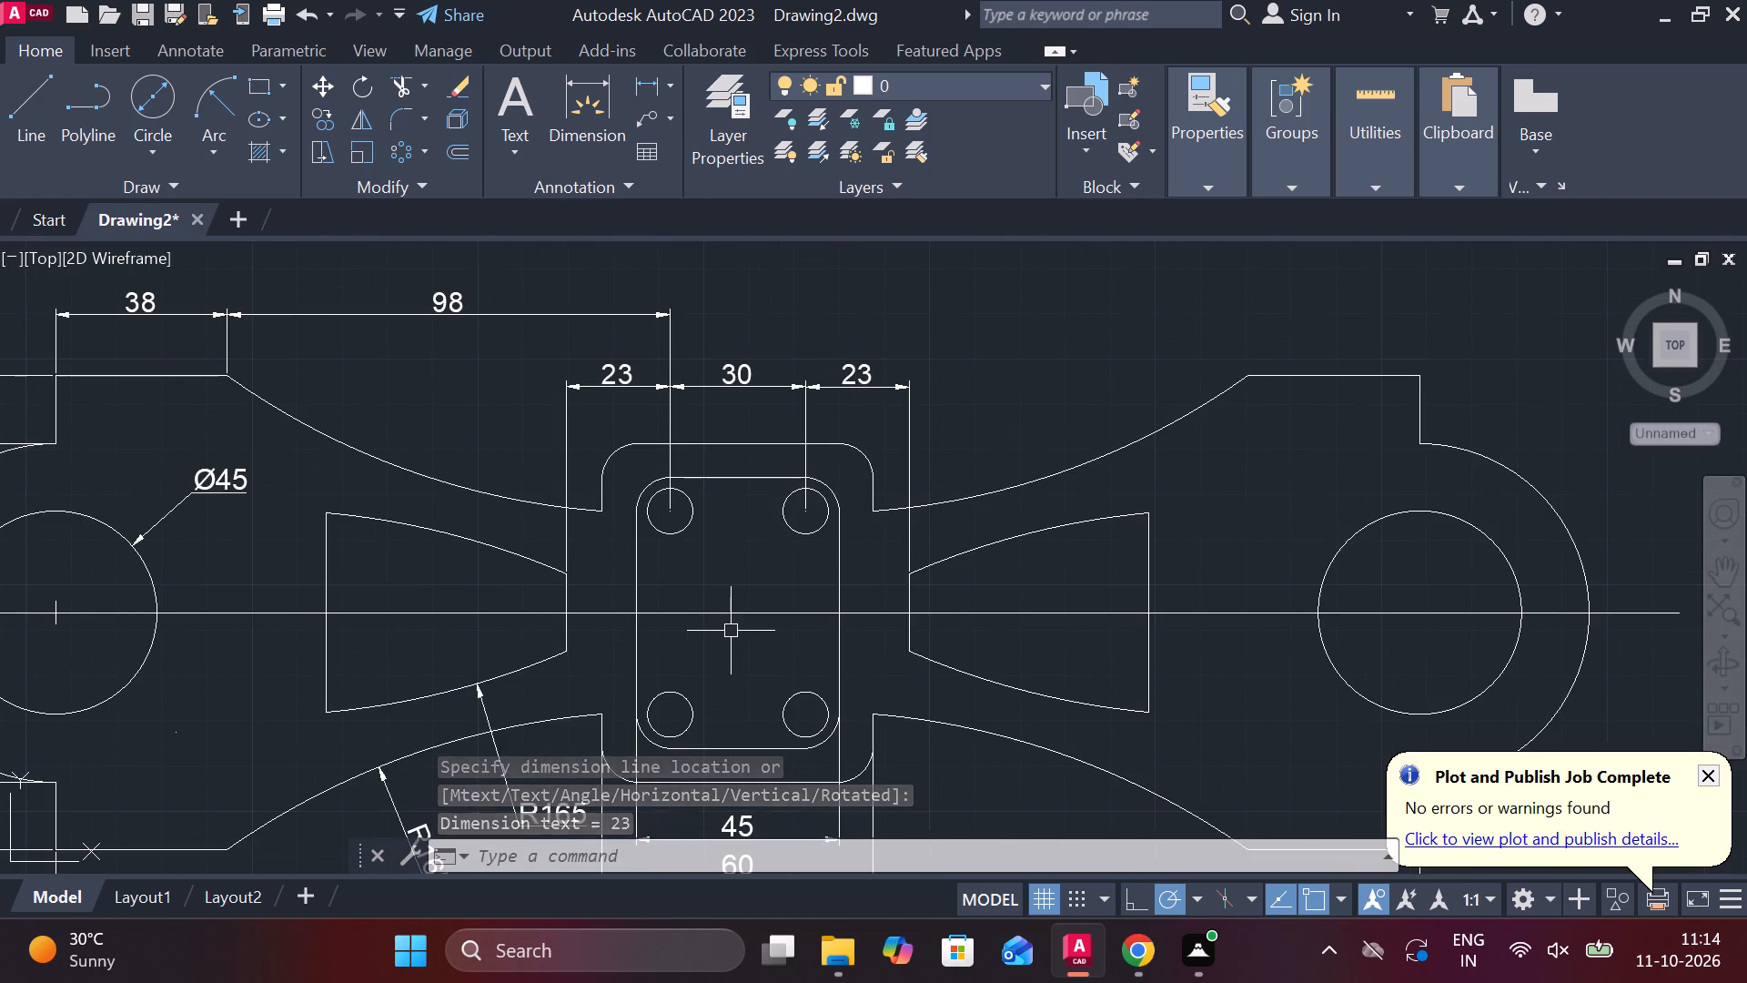
scroll(731, 631, down, 1)
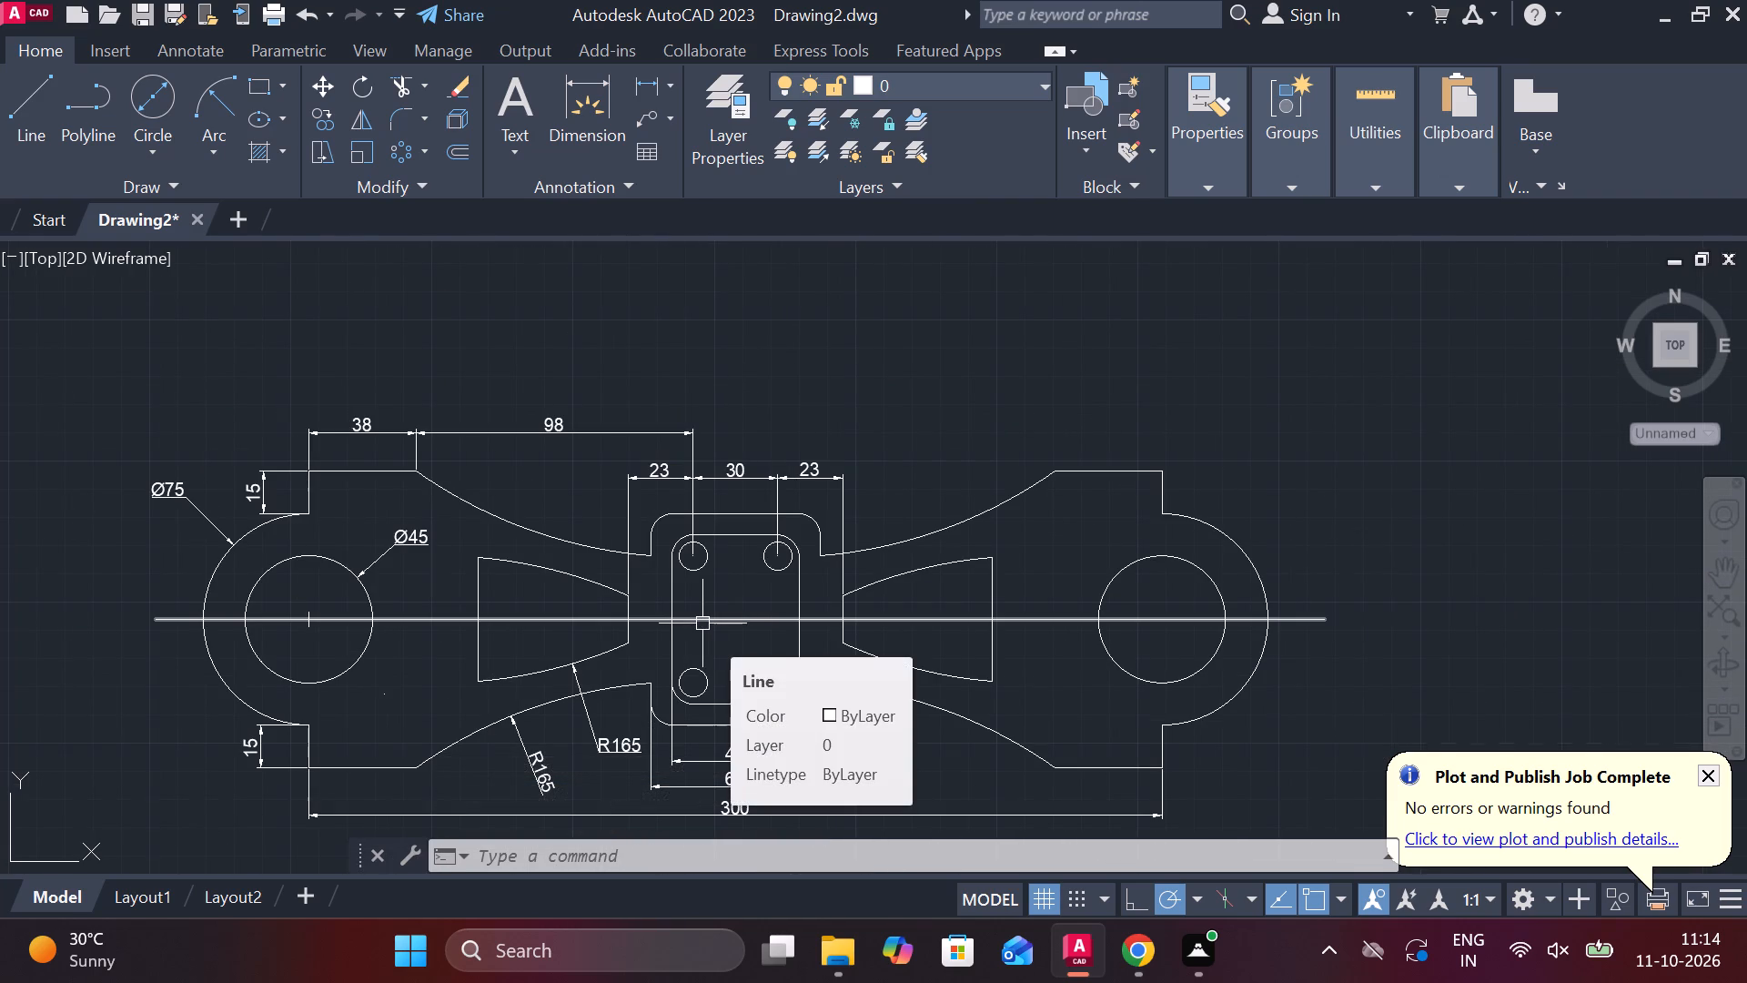
click(666, 85)
click(709, 133)
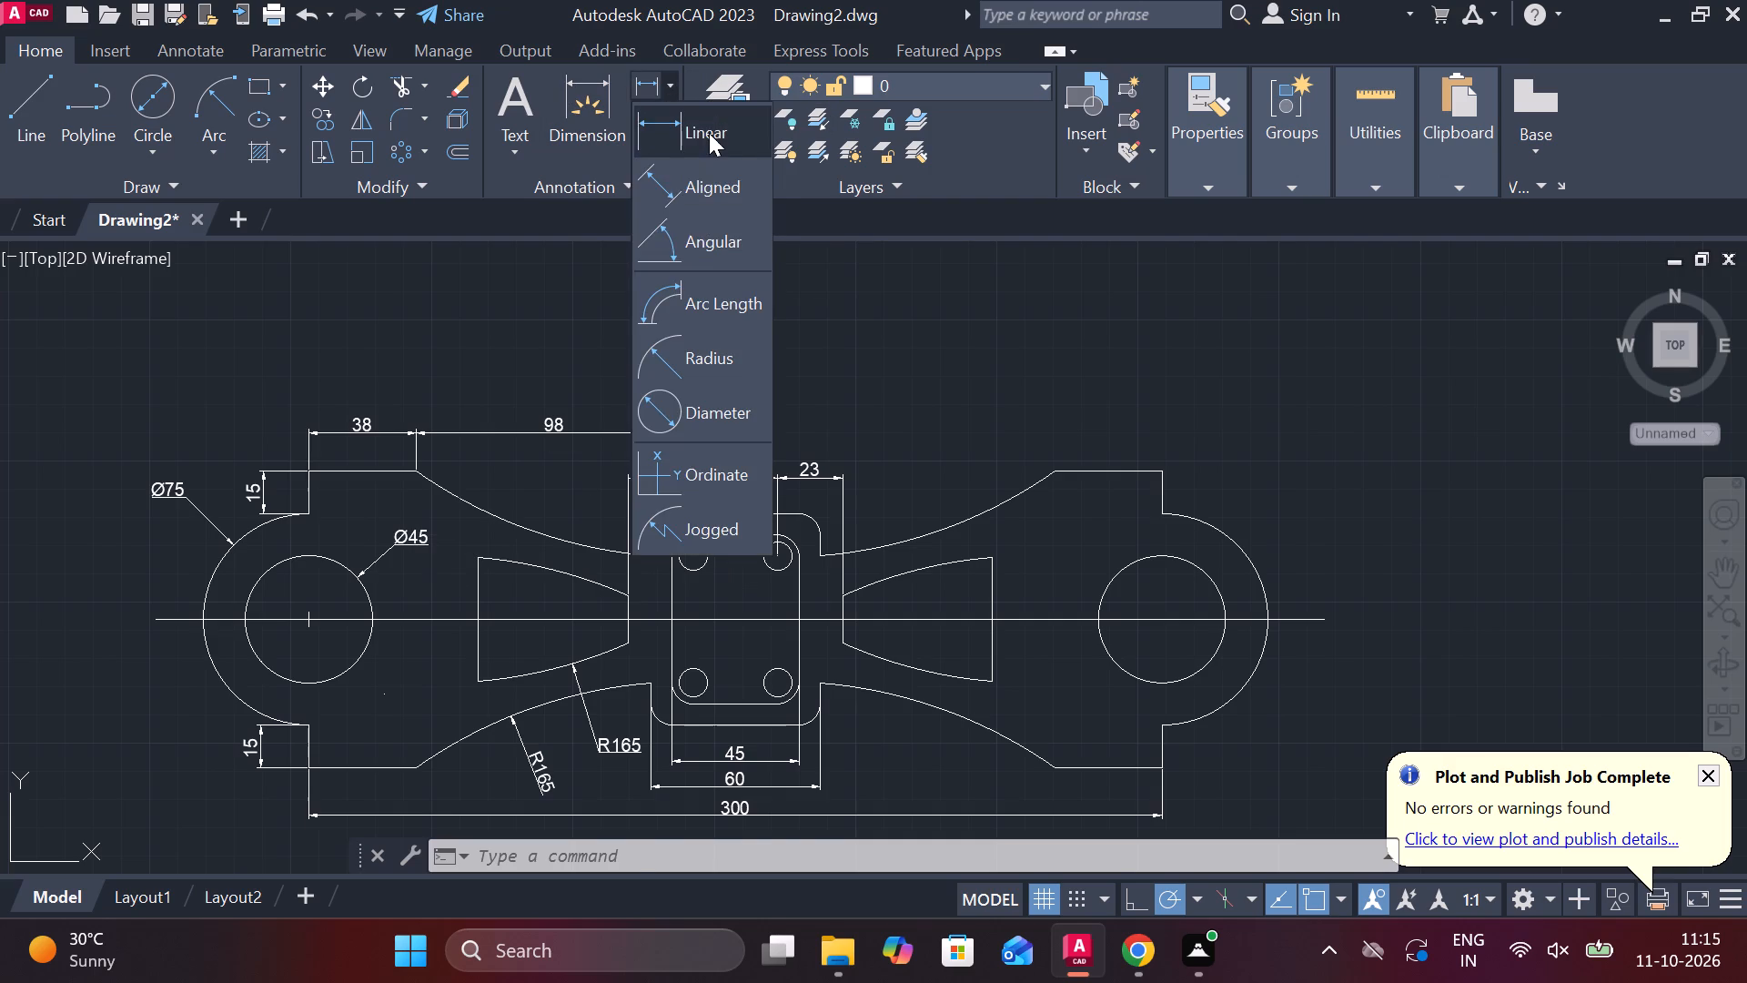
click(629, 602)
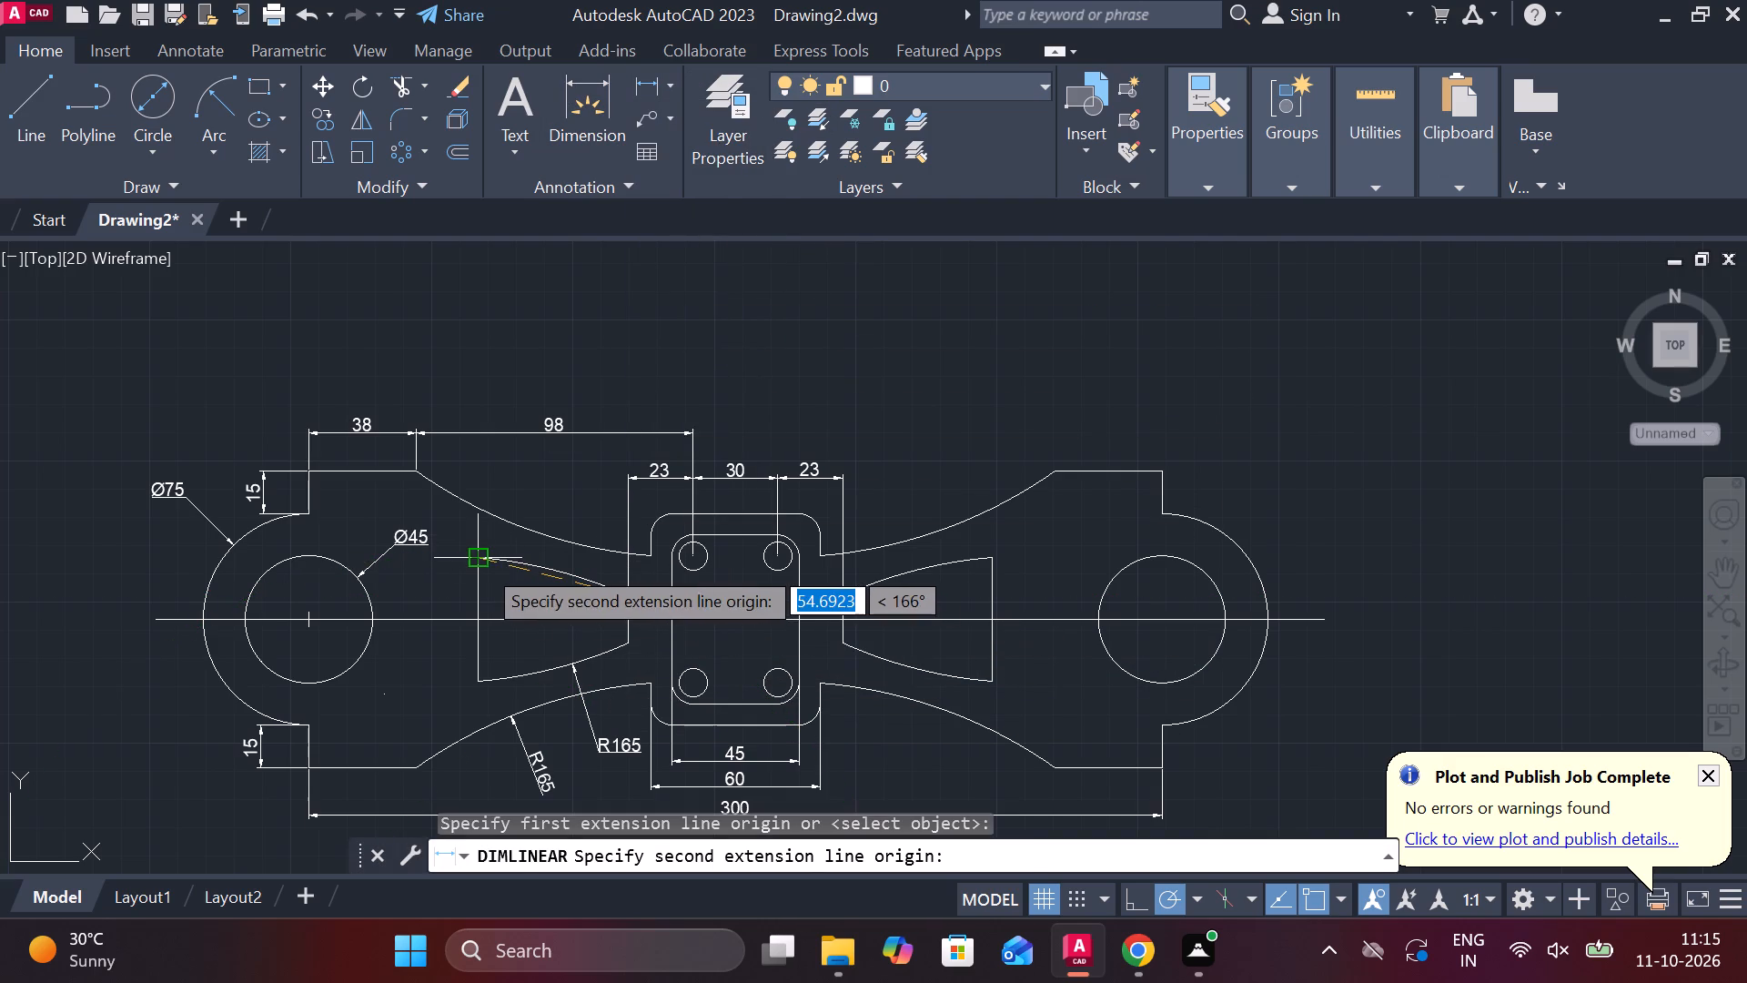
click(482, 564)
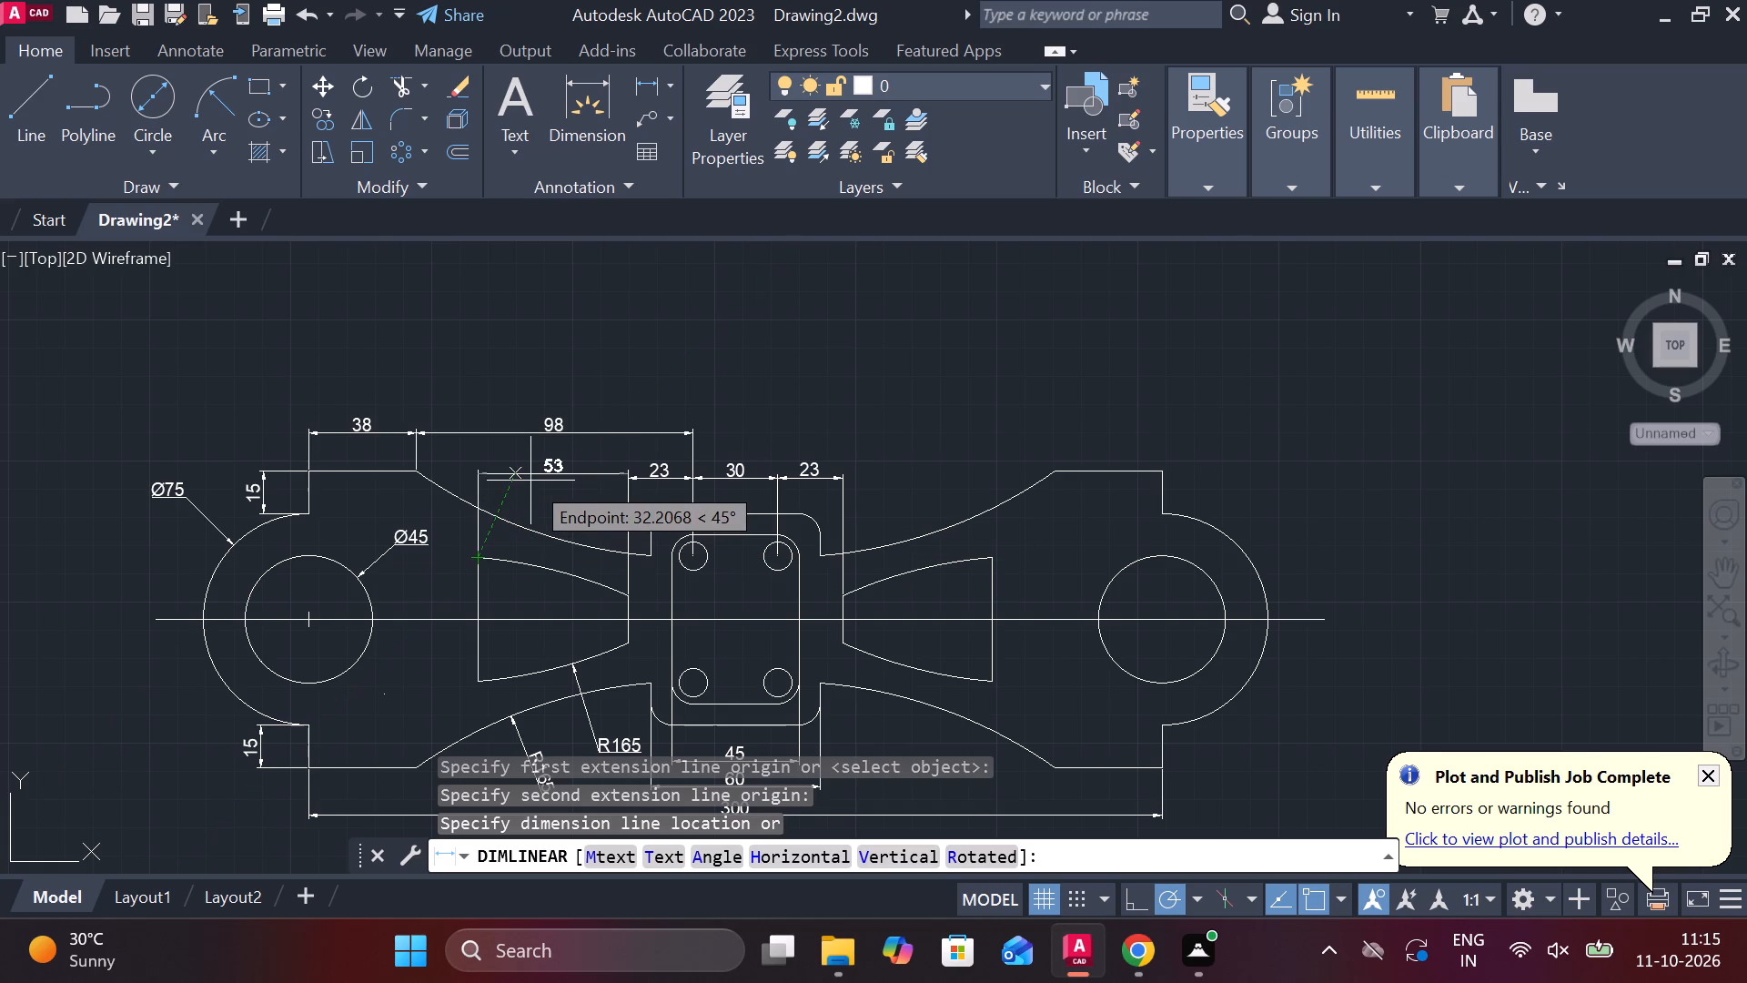
scroll(533, 479, up, 2)
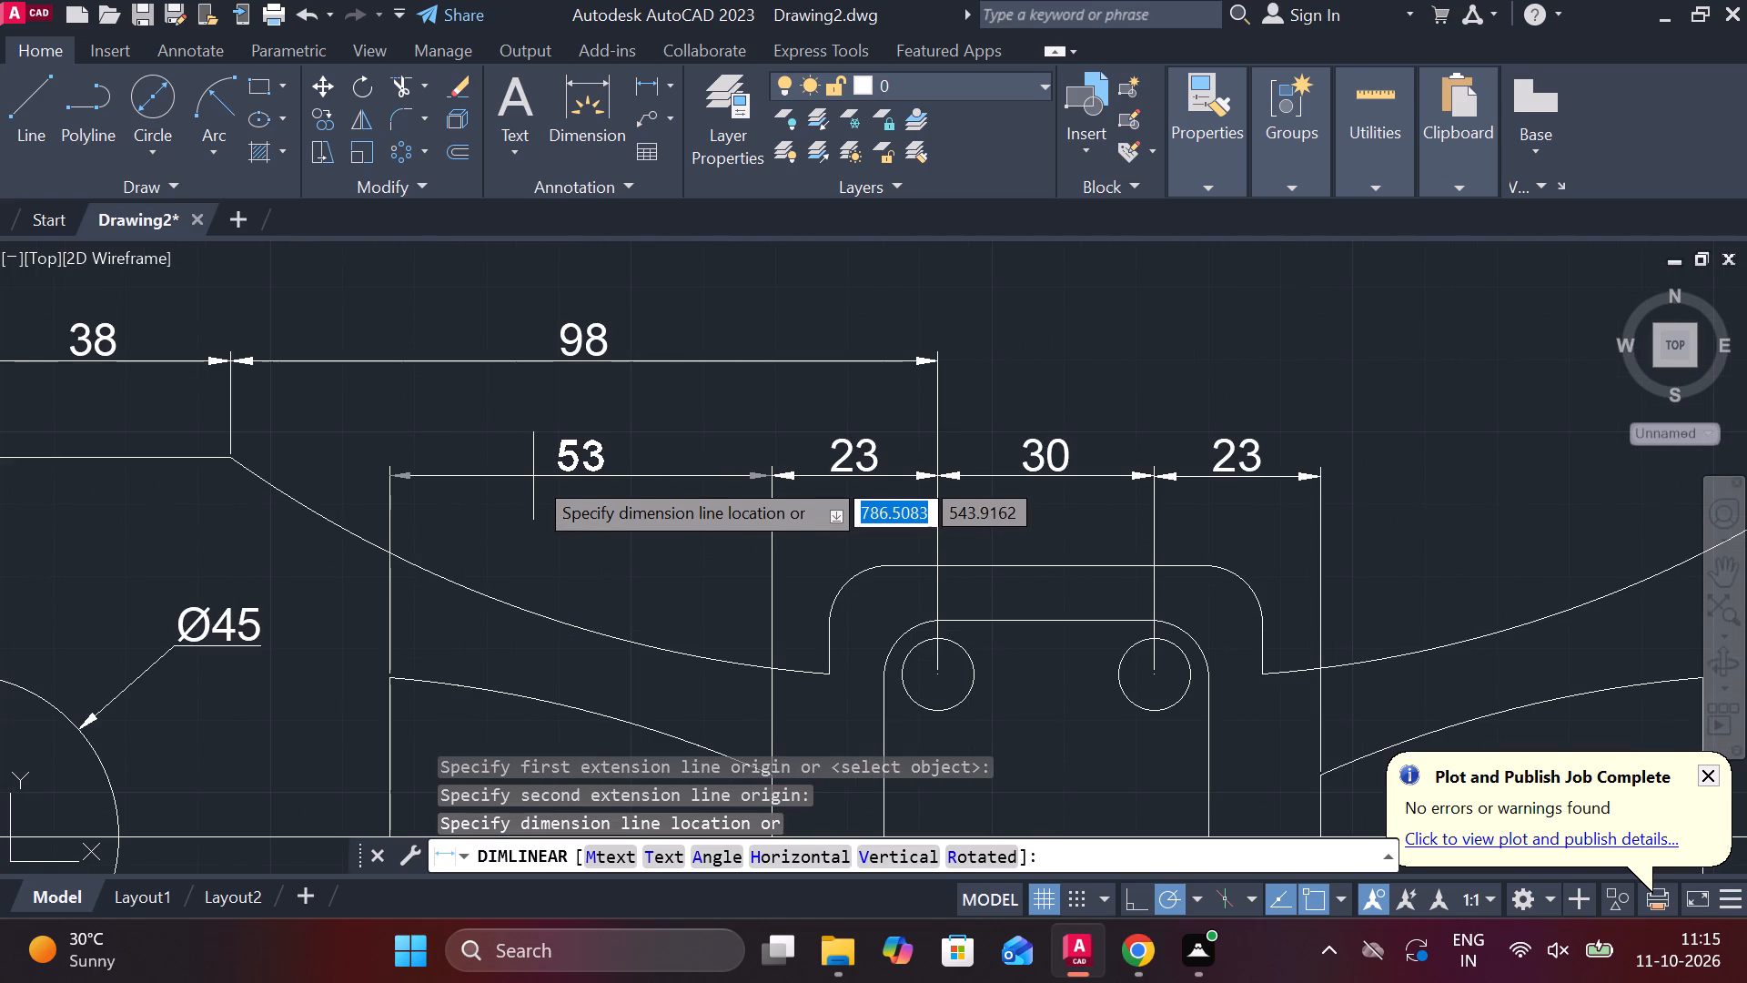
click(533, 476)
Add a horizontal linear dimension from the upper-right small hole's centre to the upper-right flat edge's inner end, level with the matching left-side dimension.
scroll(1126, 431, down, 2)
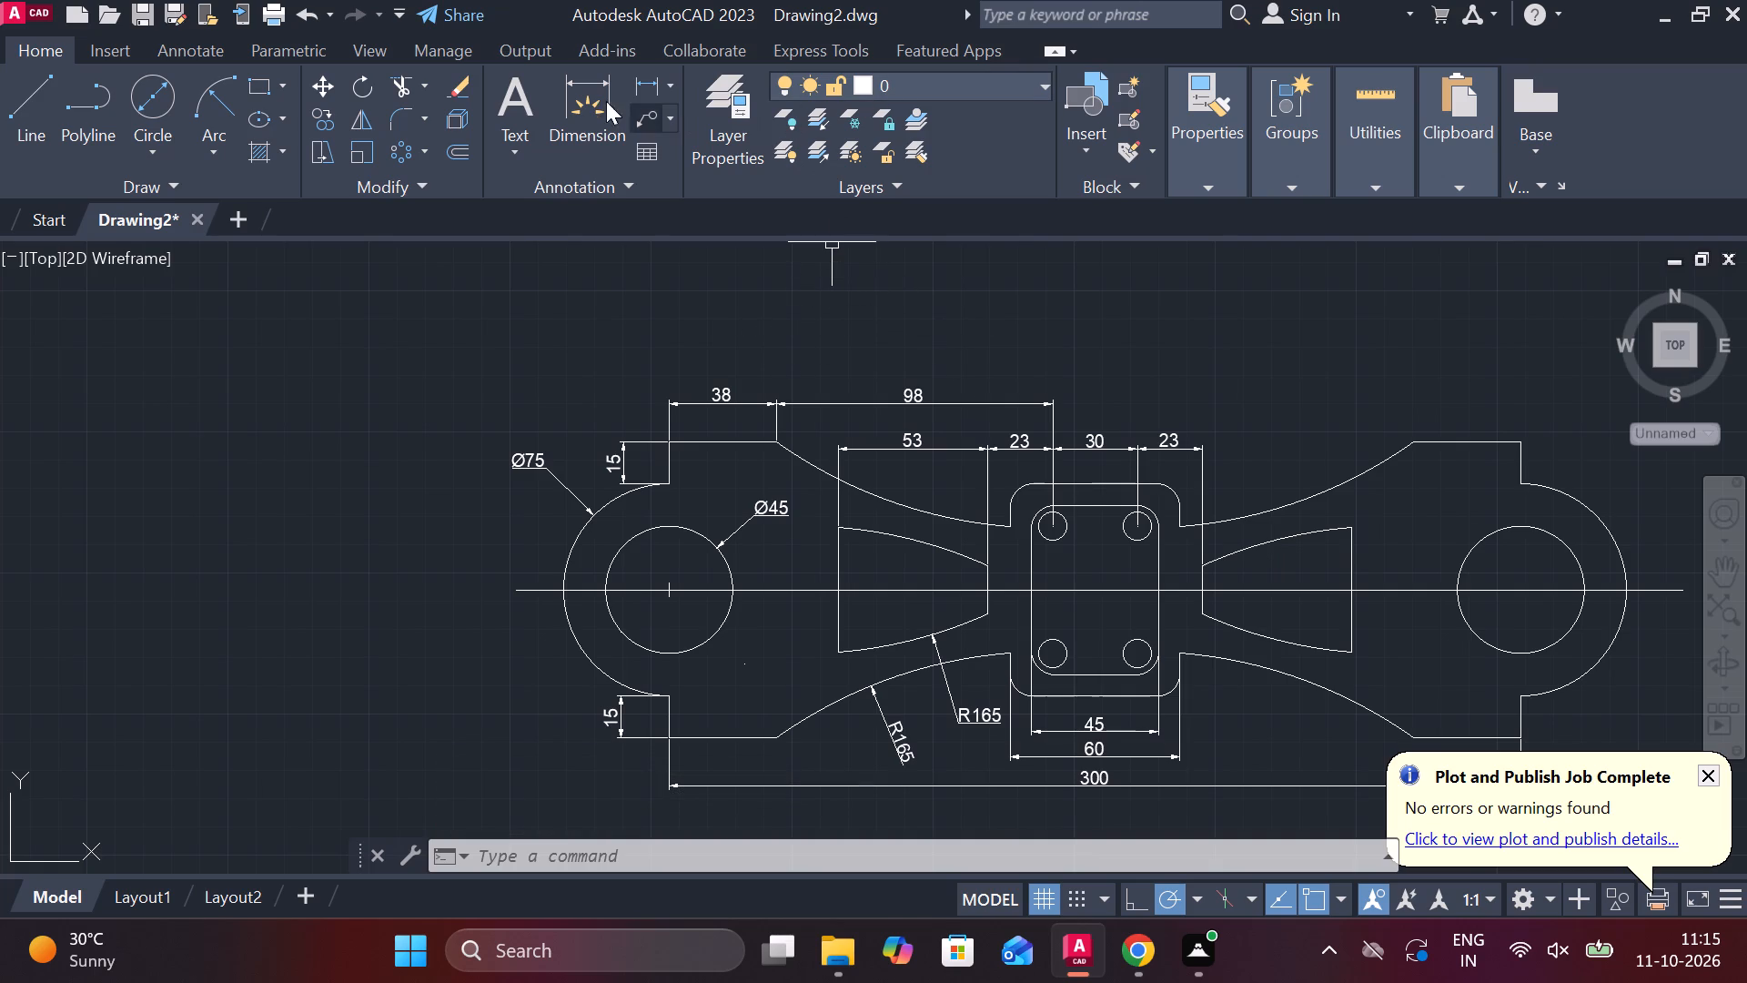
click(673, 92)
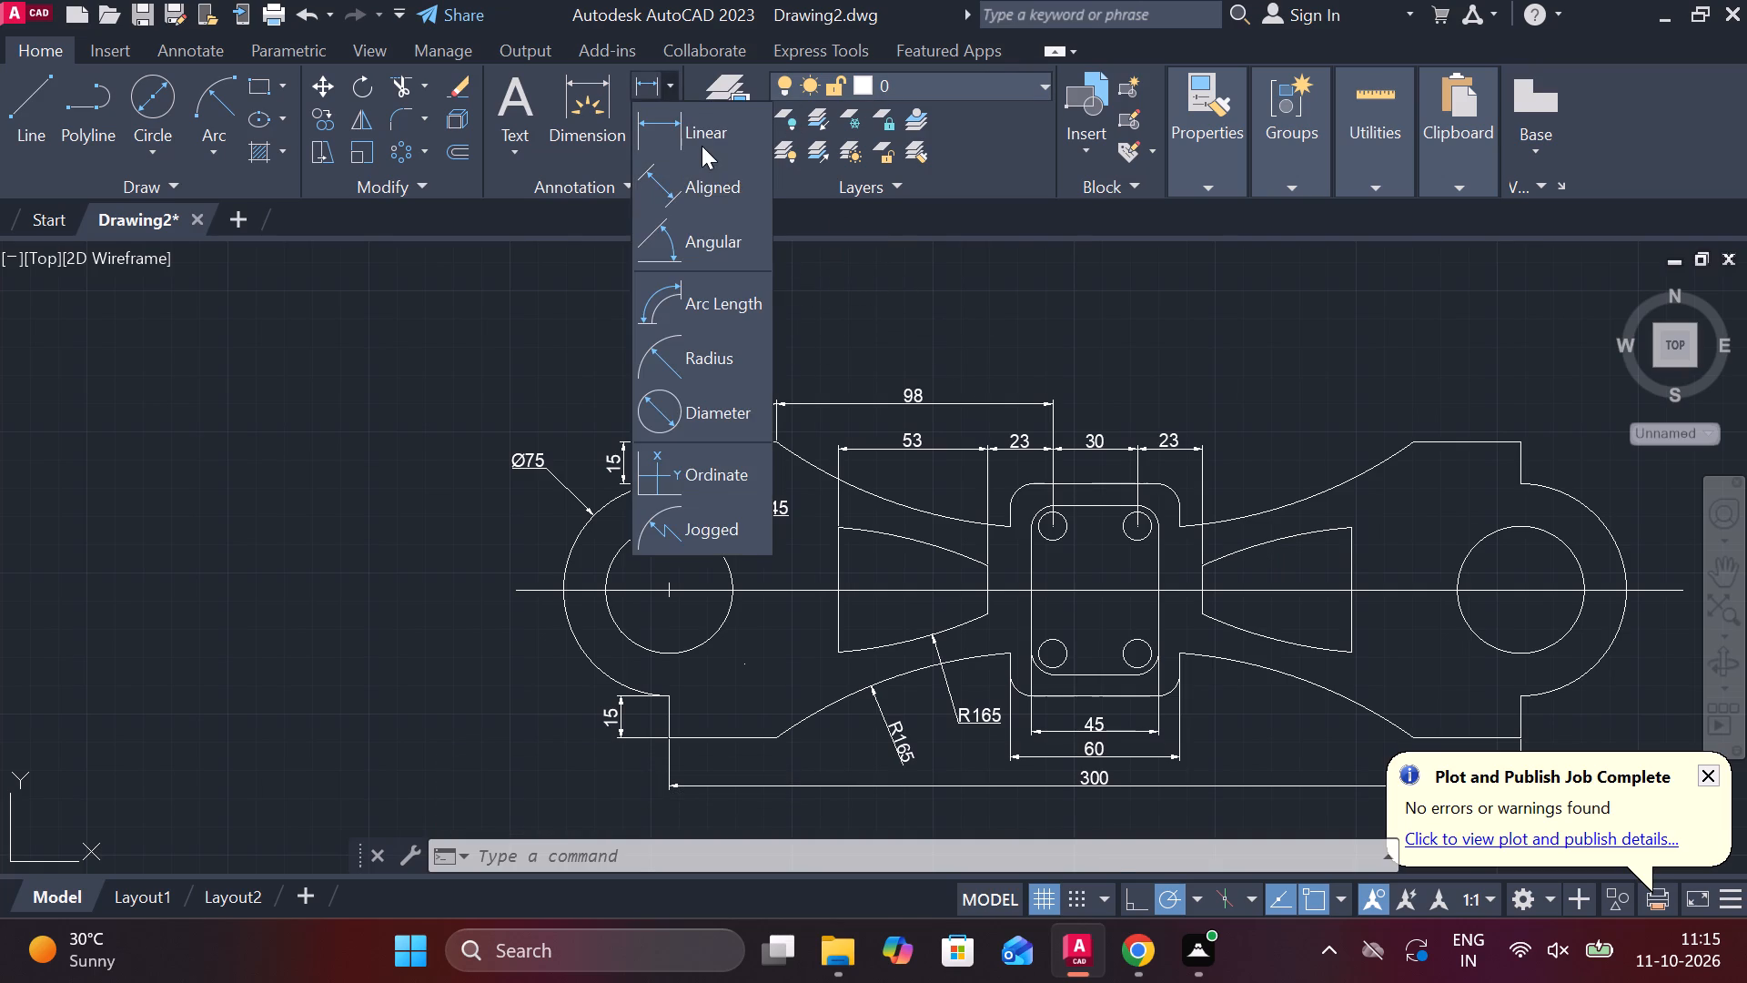
click(702, 146)
scroll(1119, 533, up, 1)
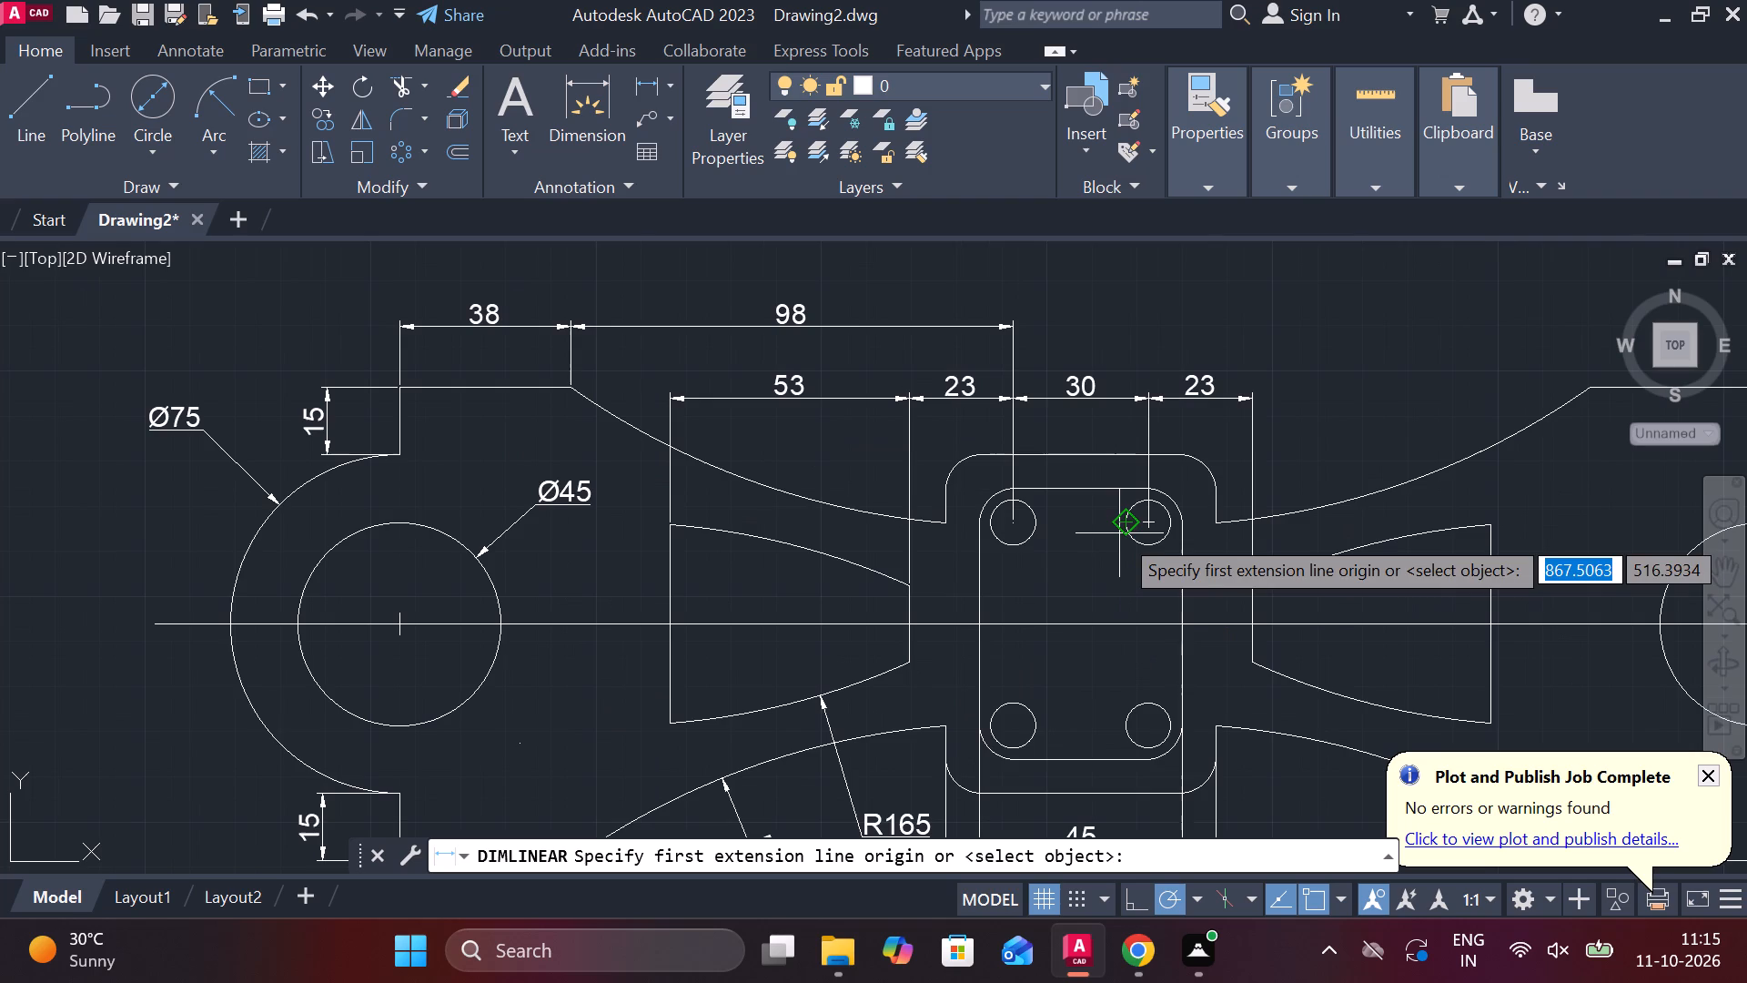
scroll(1127, 580, up, 3)
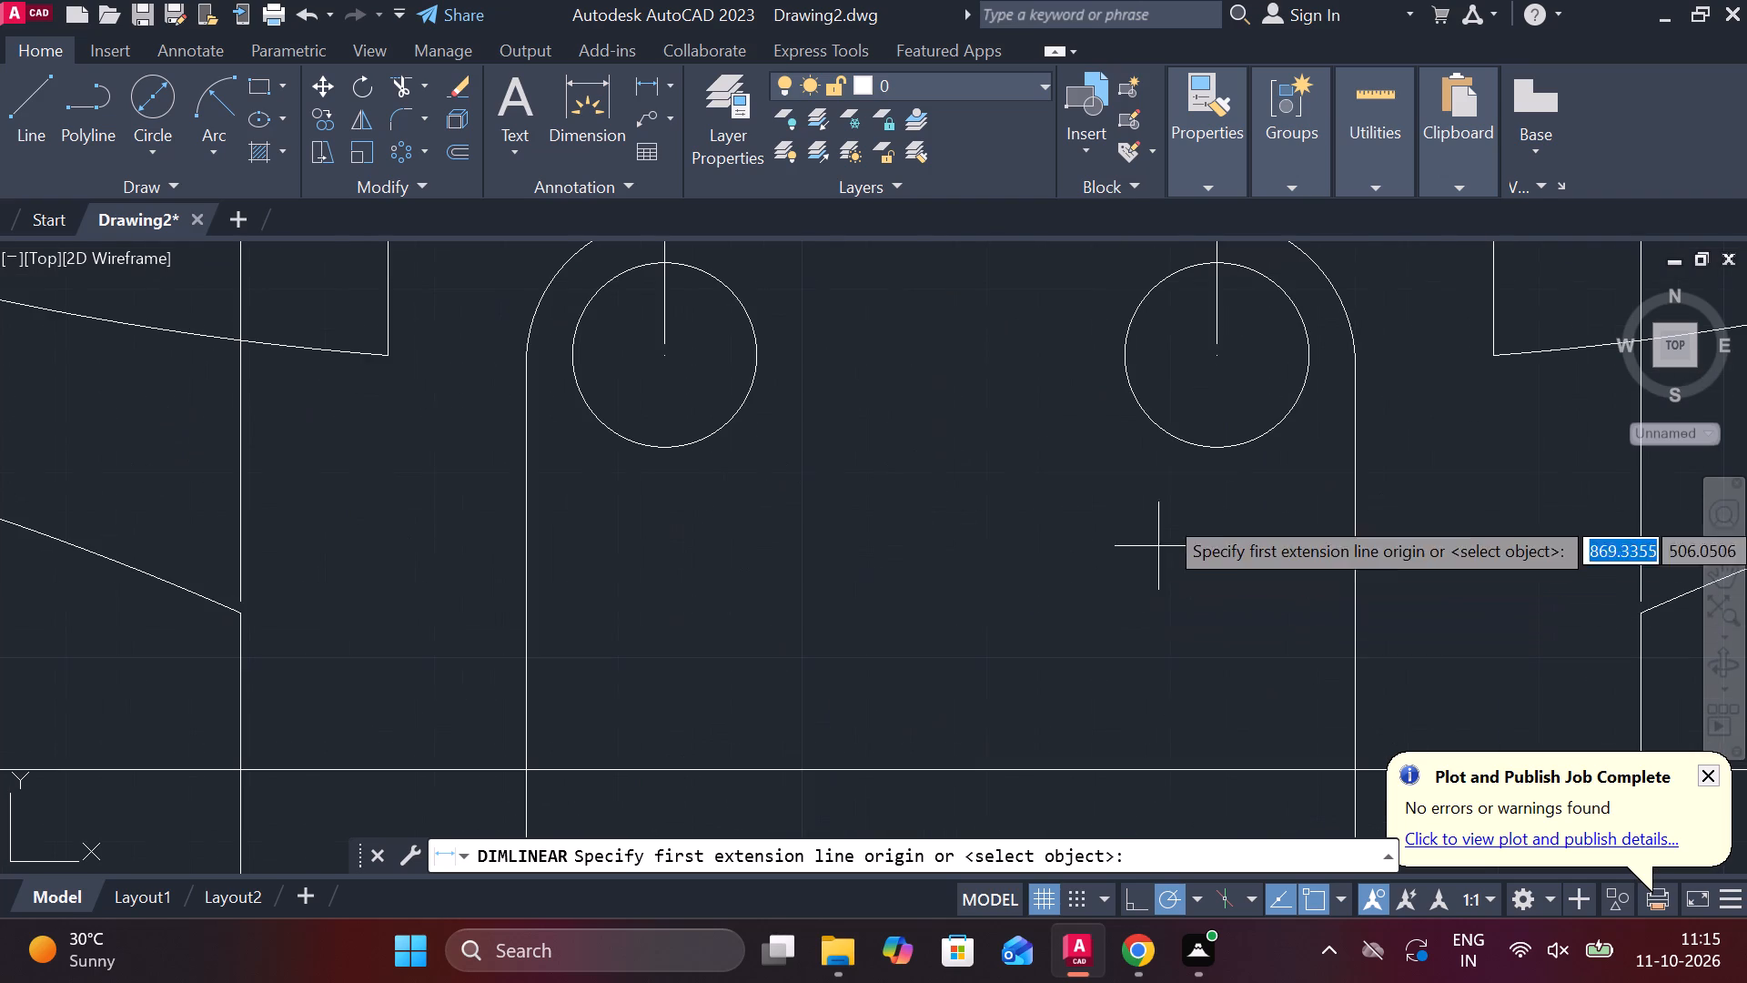
click(1218, 354)
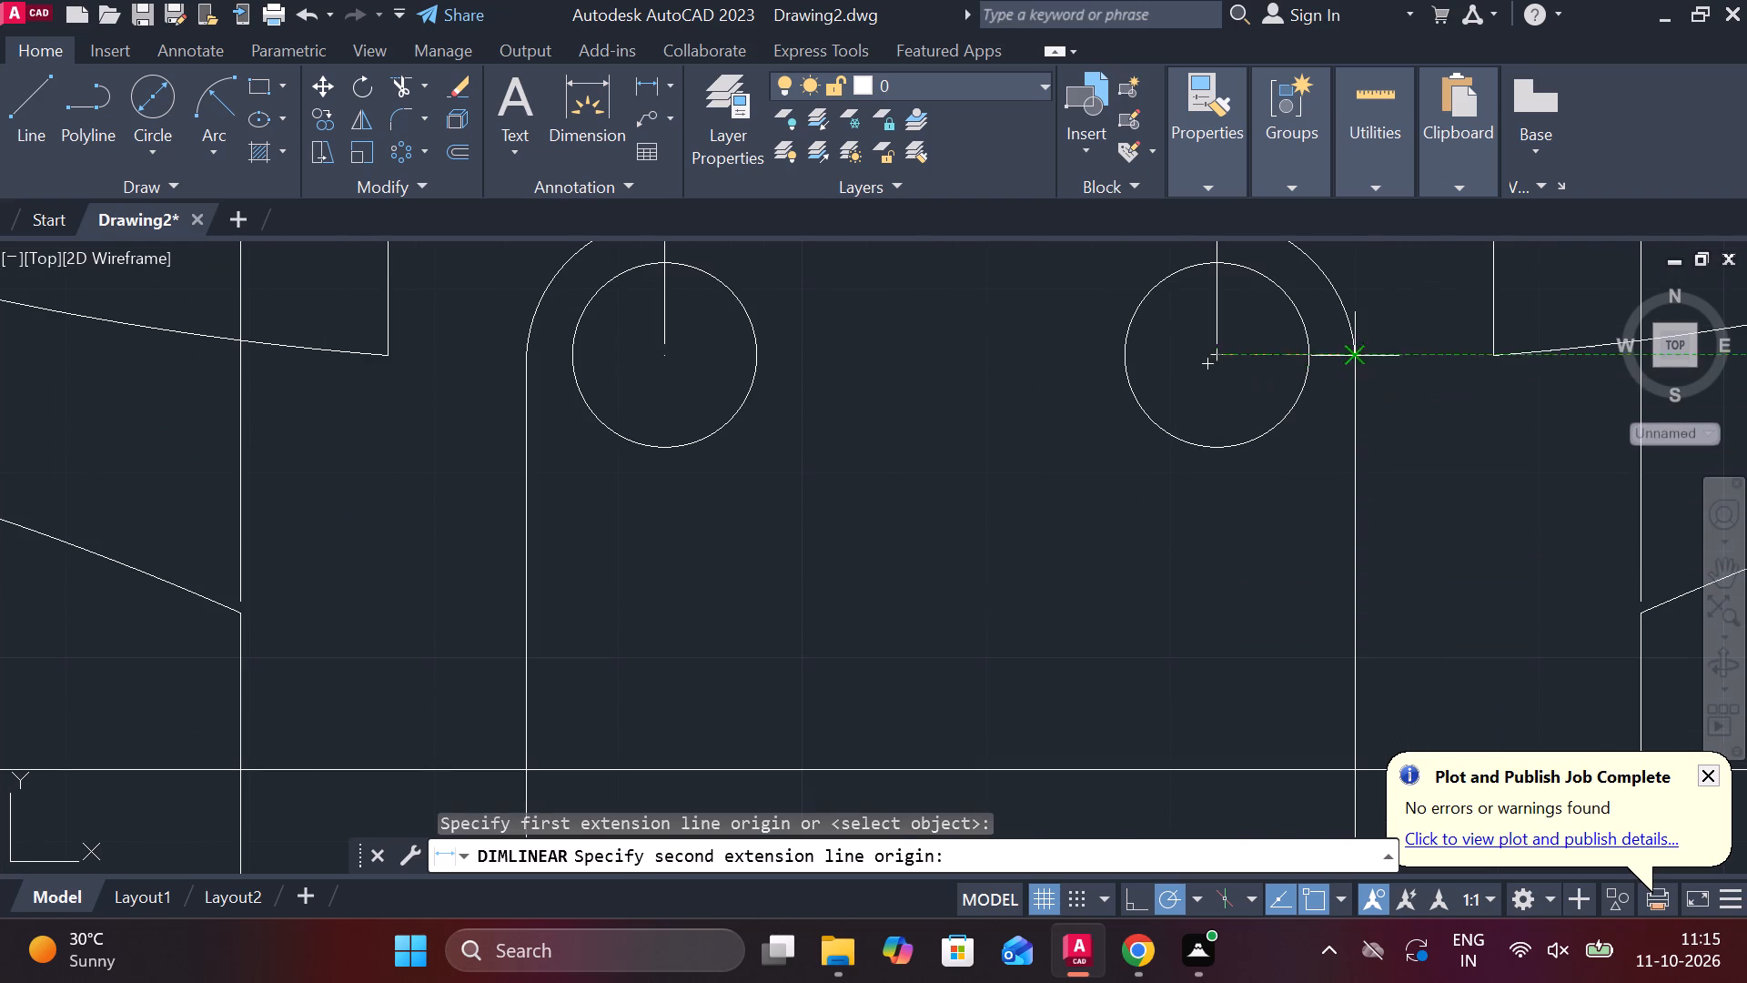
scroll(1377, 353, down, 5)
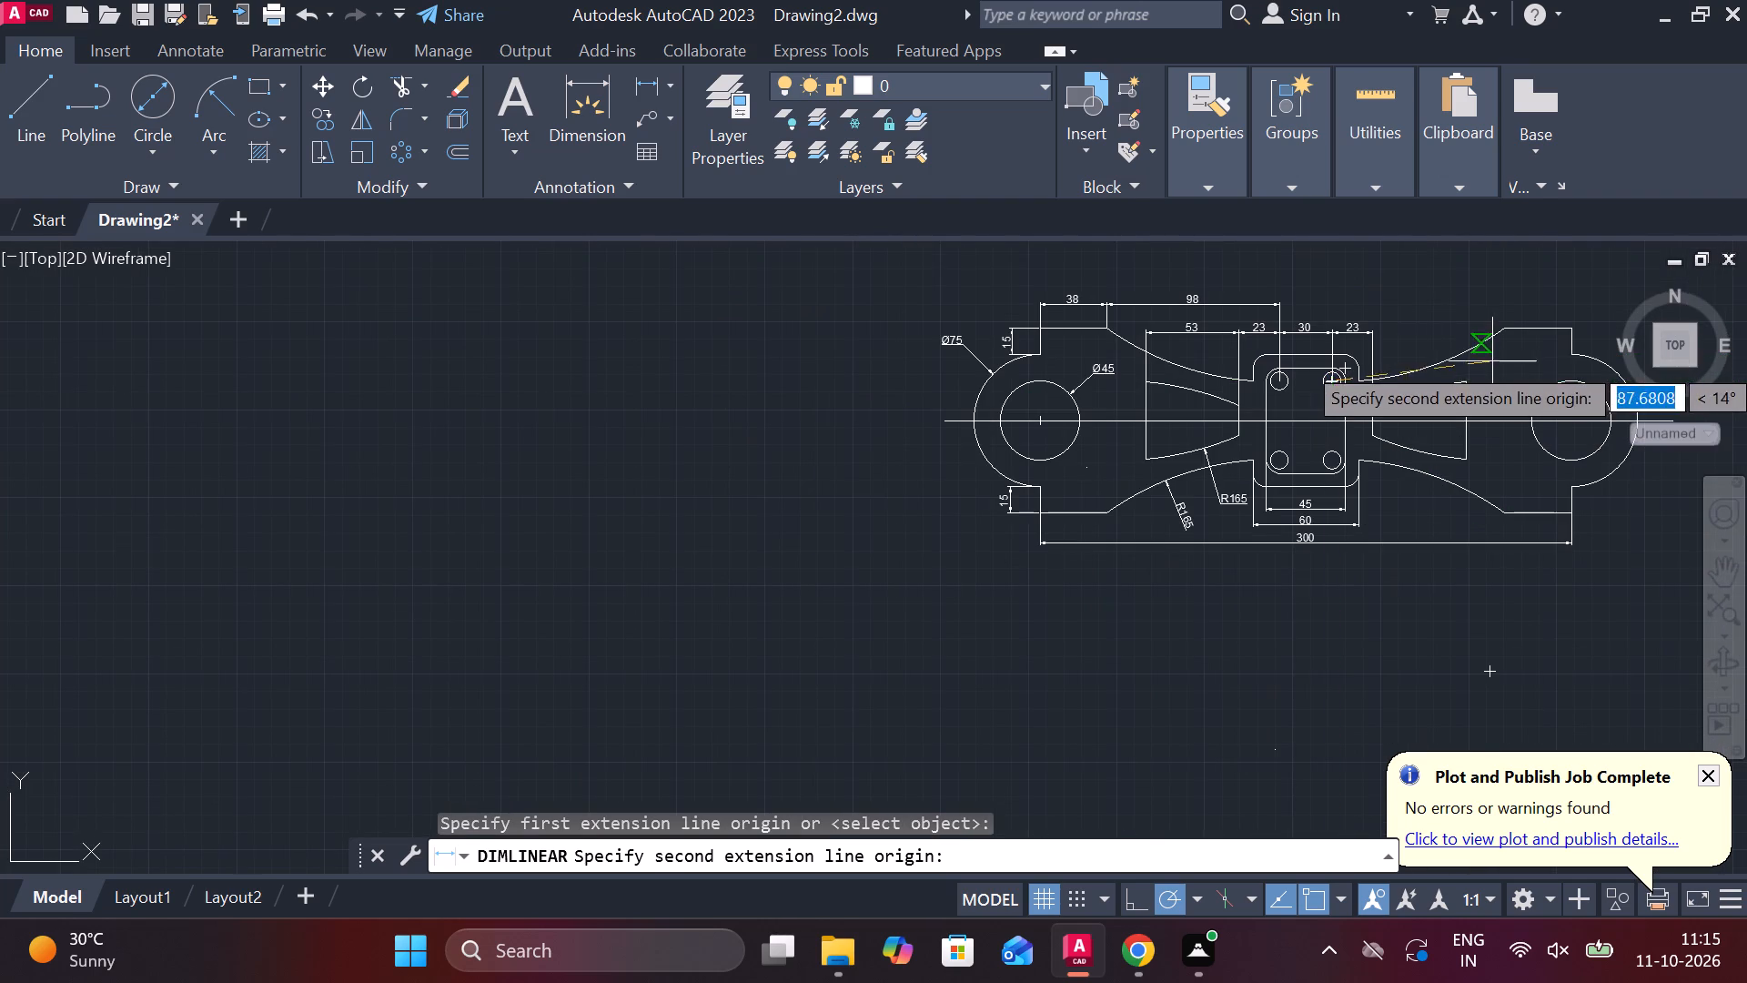
click(1508, 328)
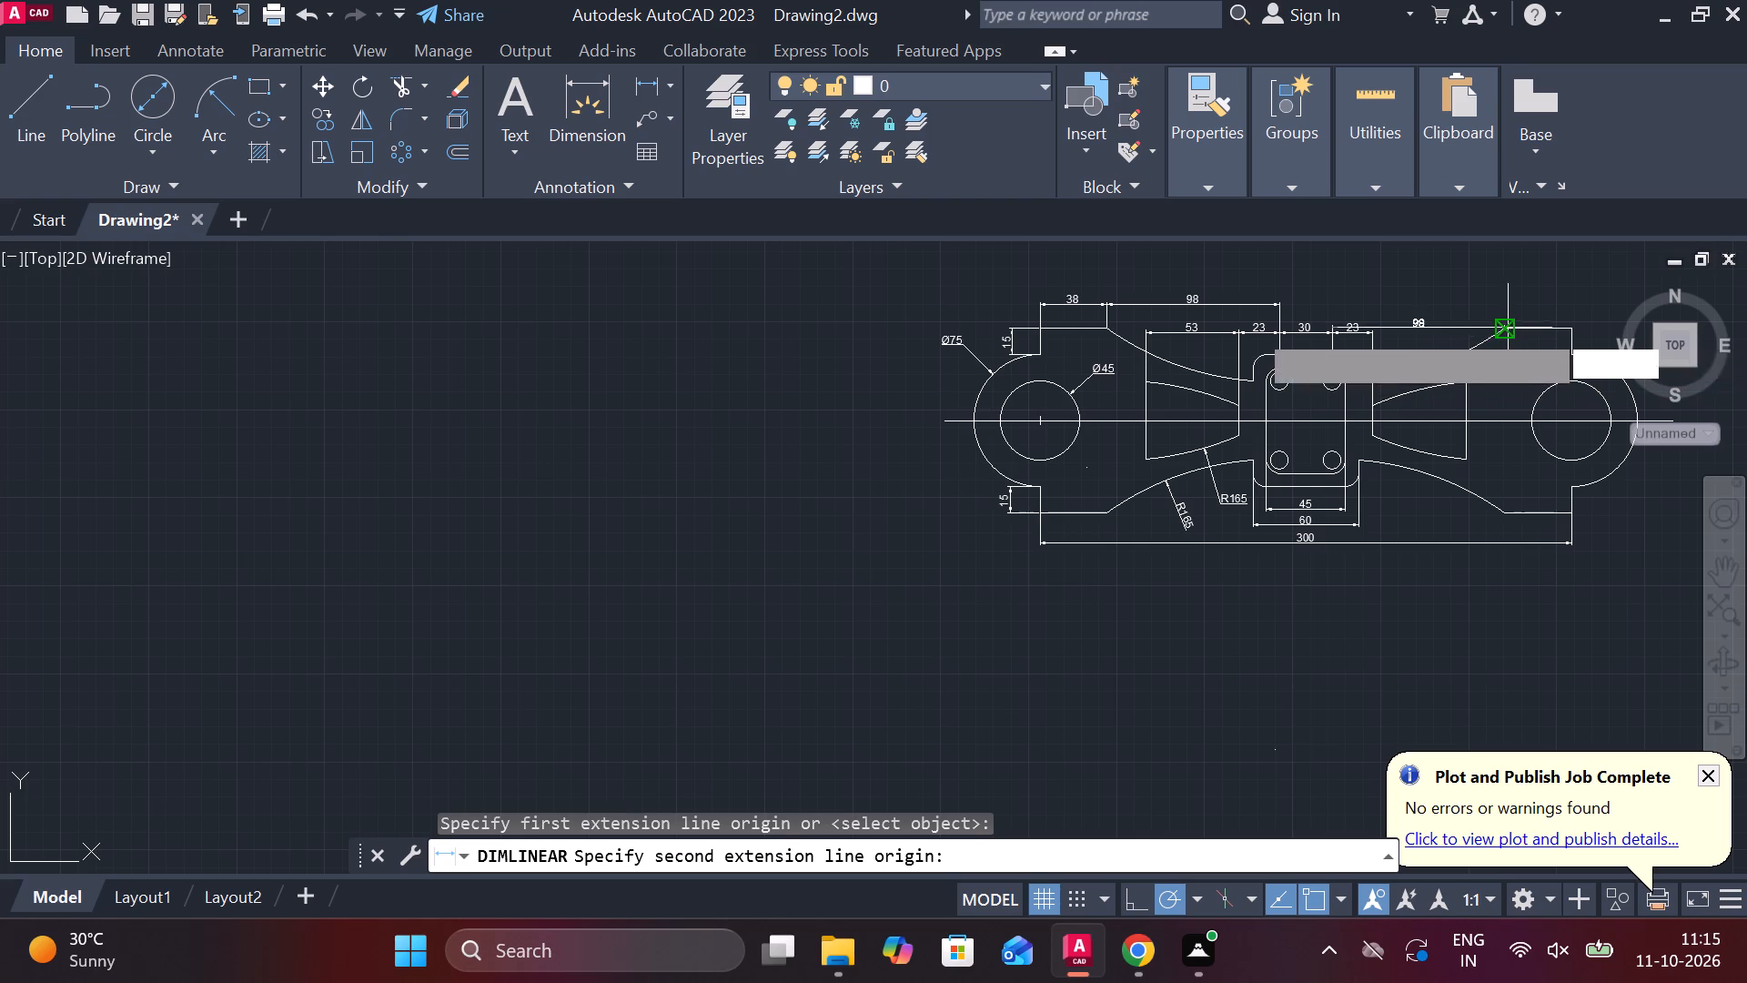
scroll(1495, 298, down, 1)
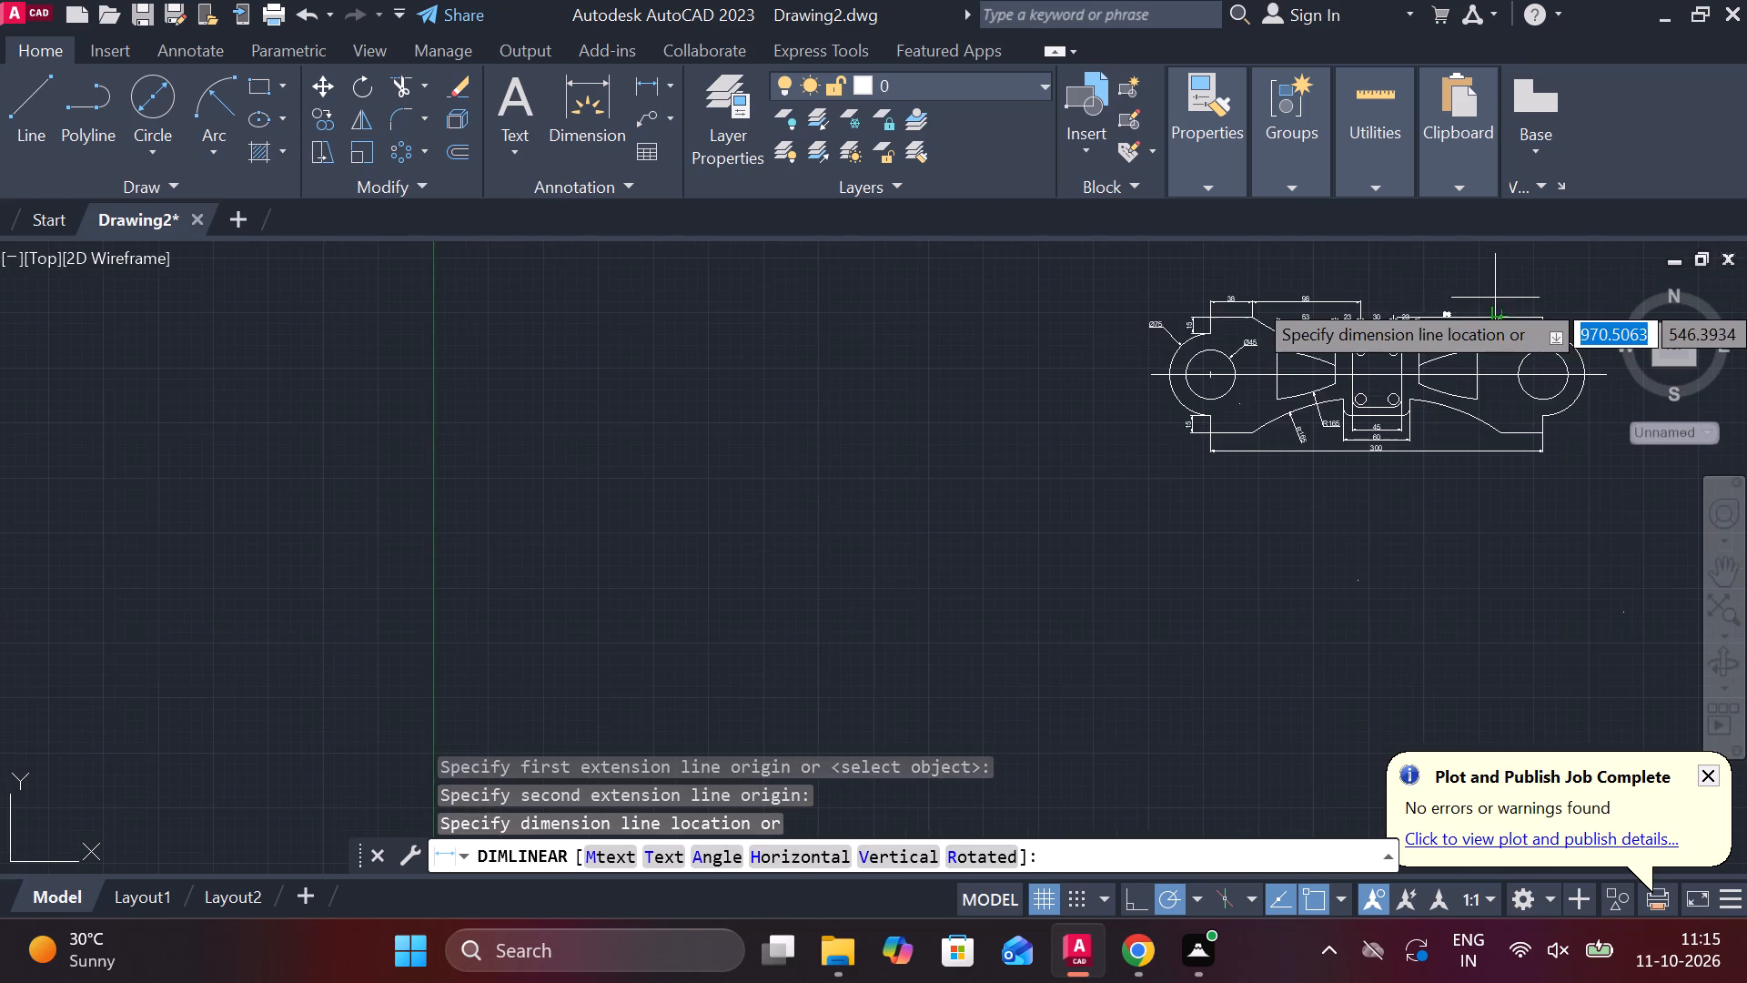
scroll(1495, 298, up, 3)
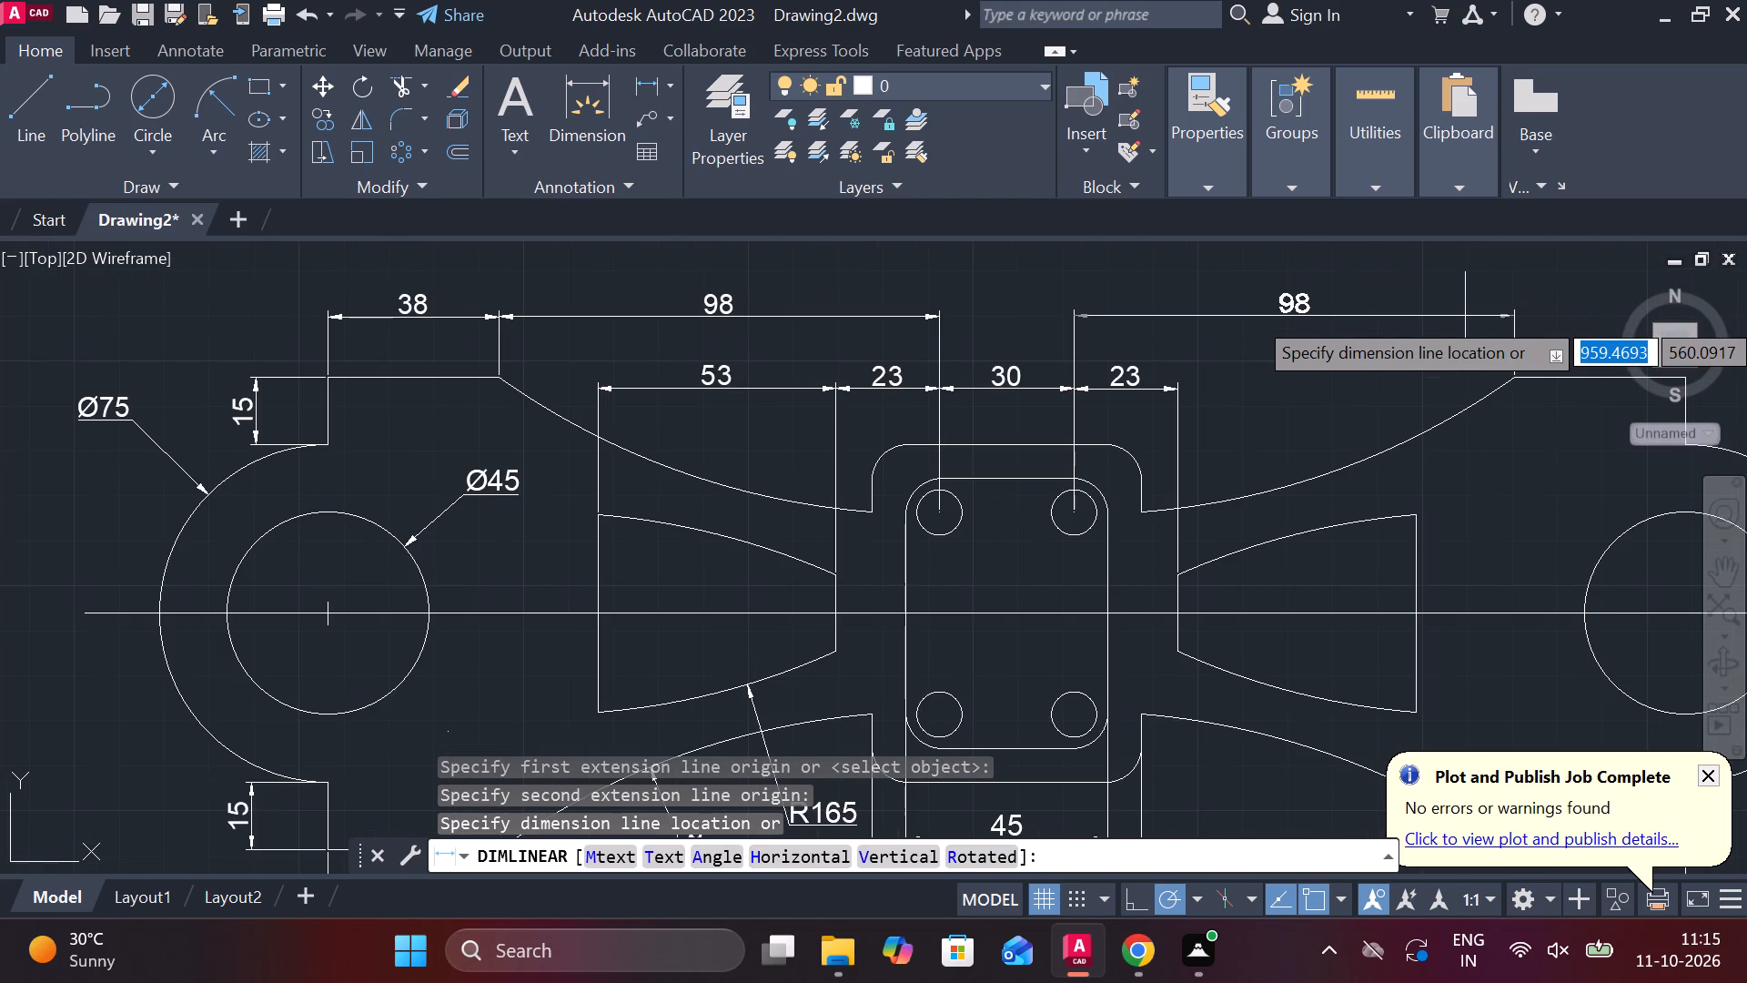
click(1465, 316)
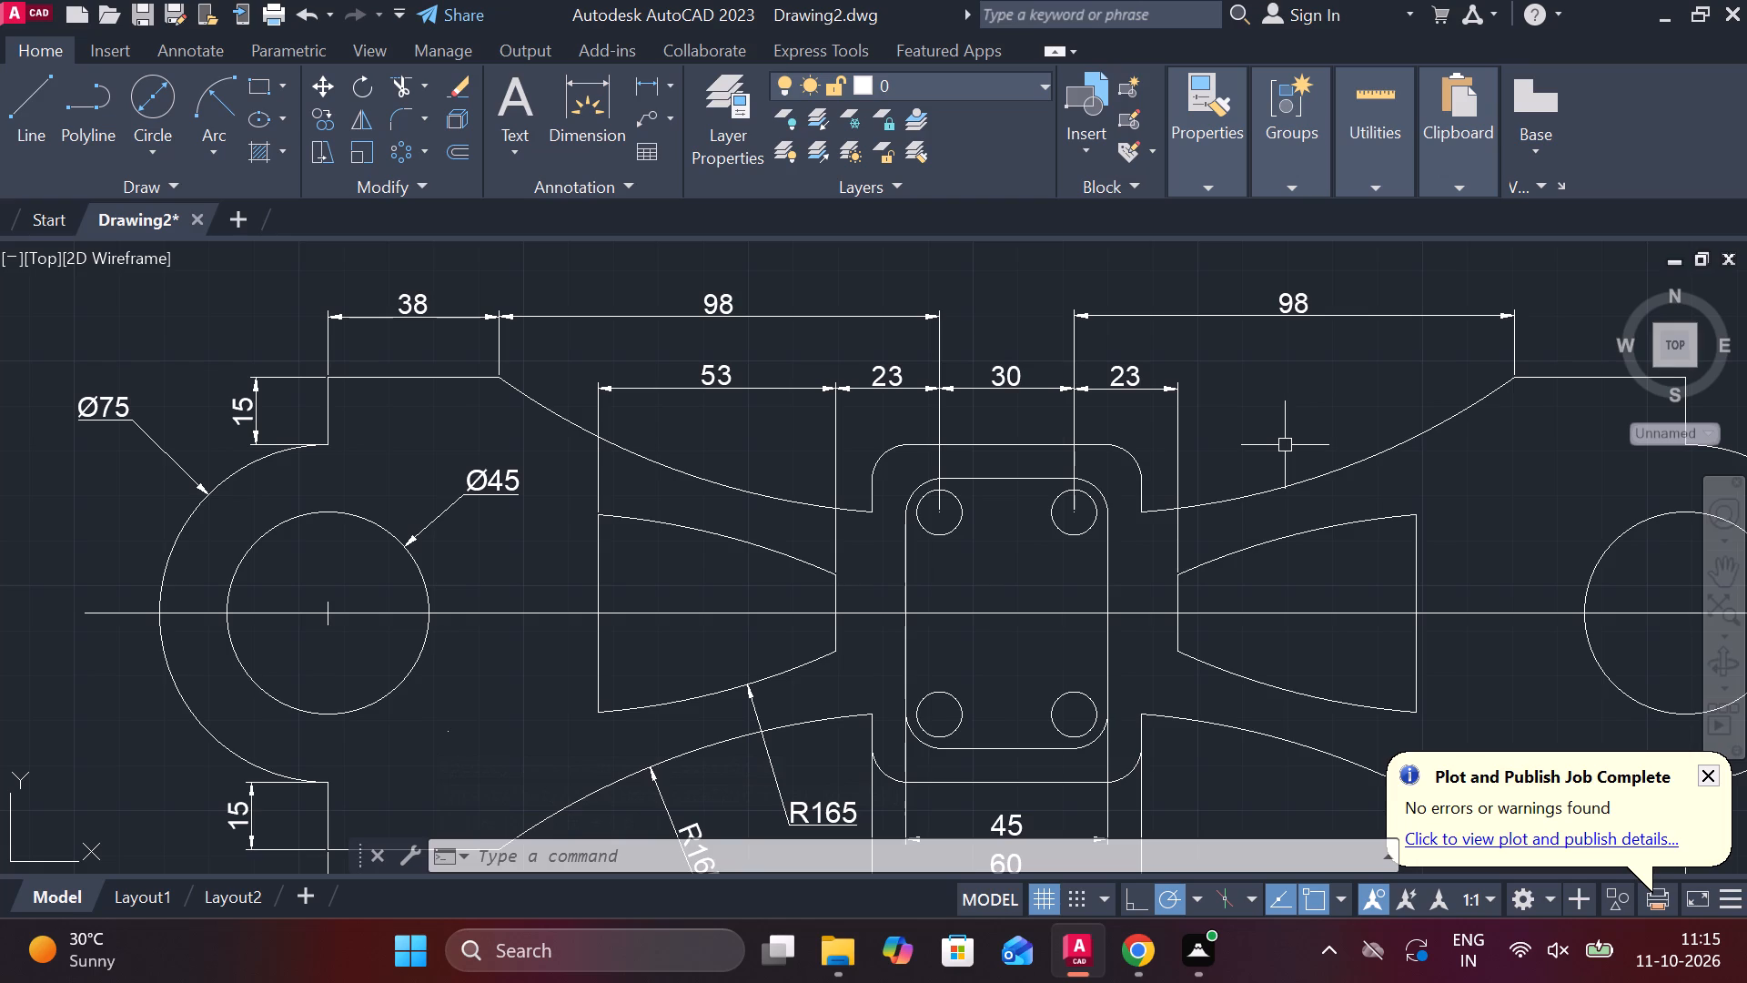
Add a radius dimension to the centre plate's outer upper-right rounded corner, placed outside the corner.
scroll(1285, 445, down, 1)
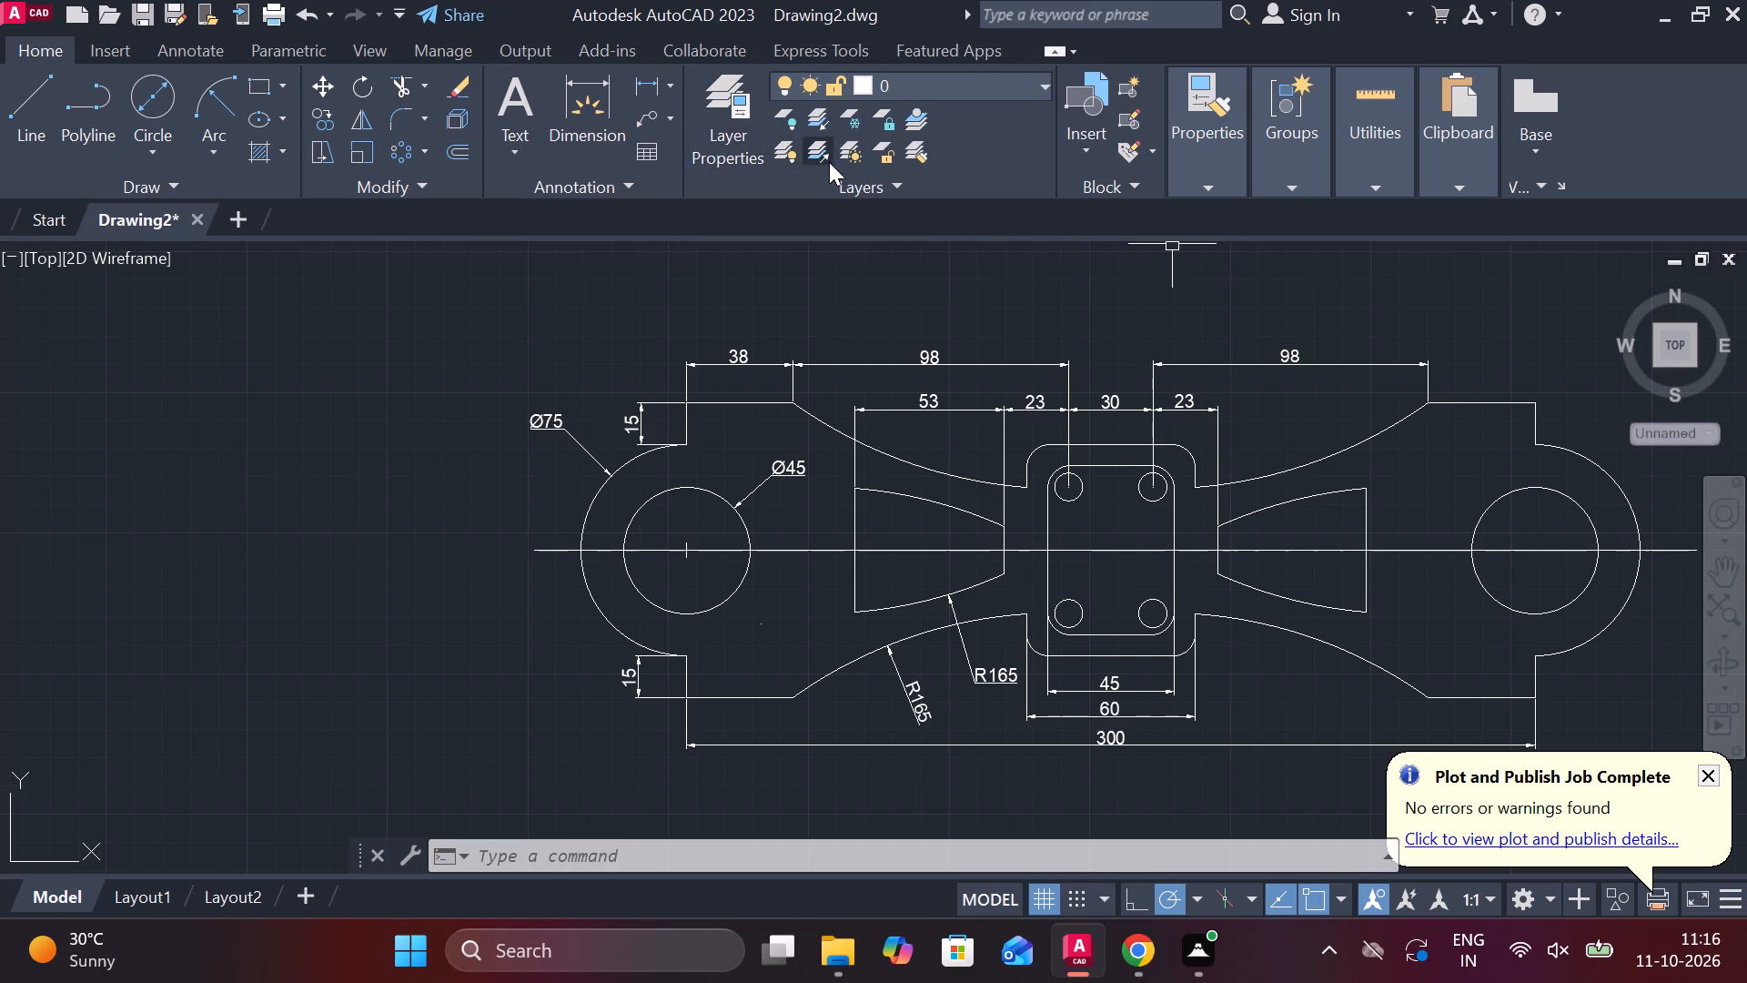
click(664, 81)
click(707, 352)
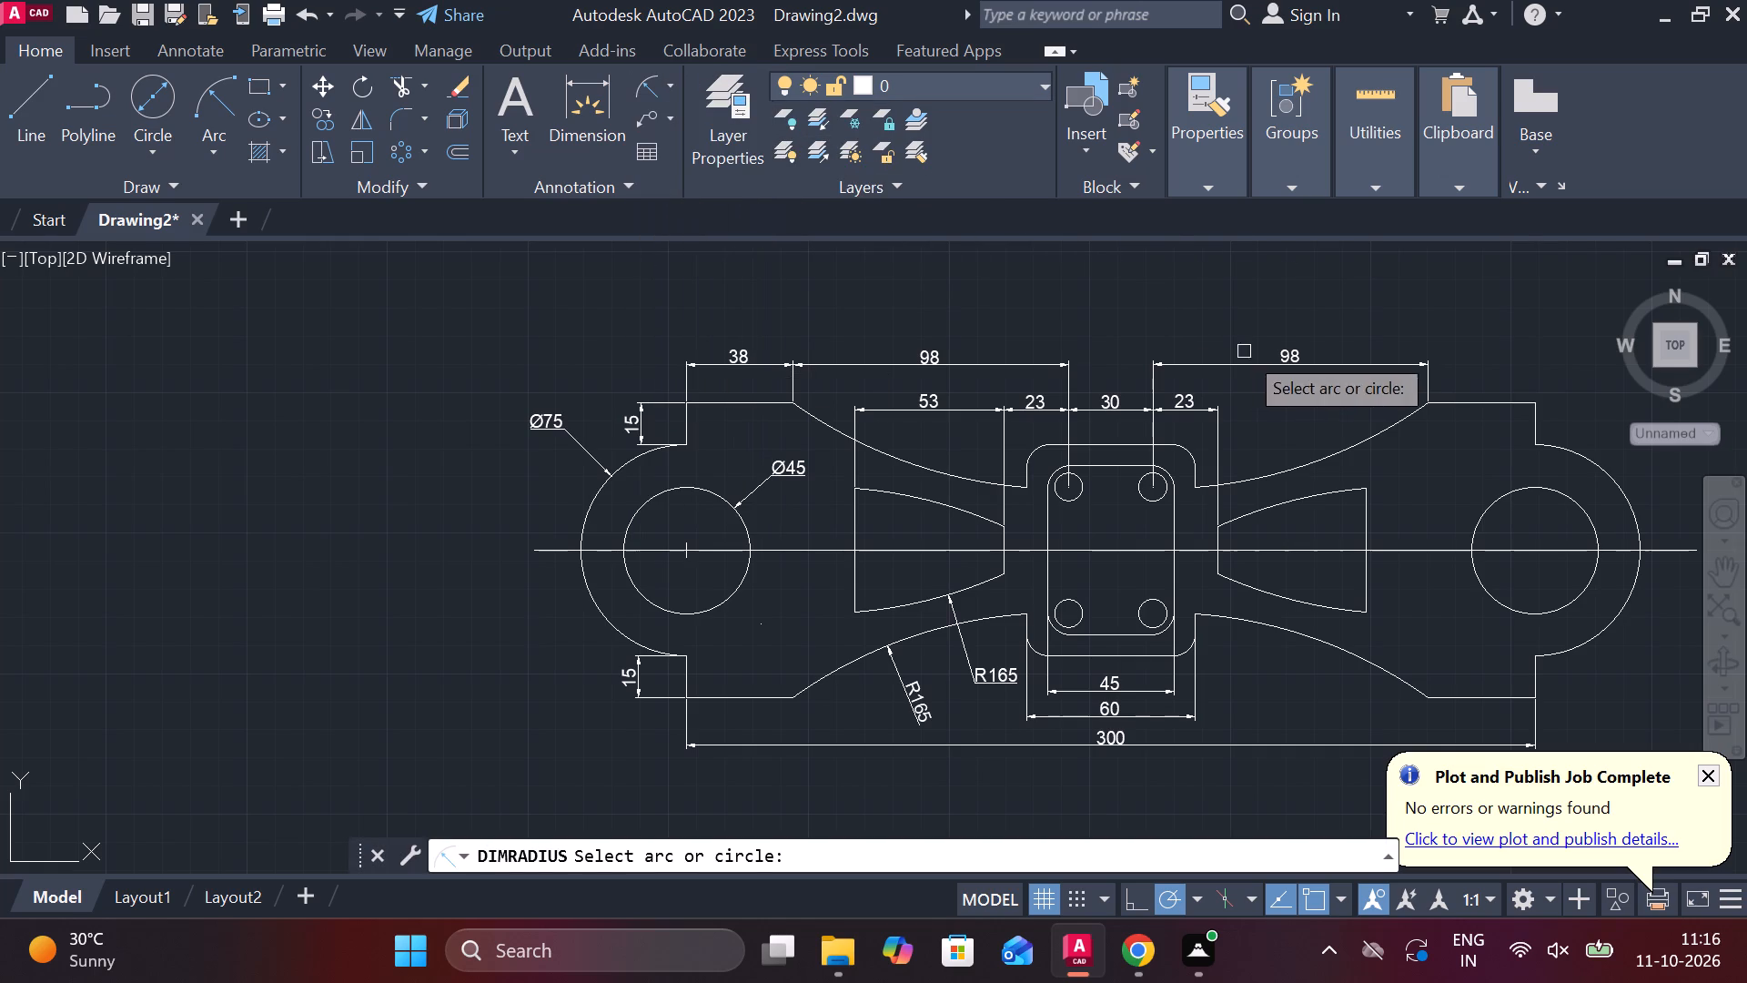
click(1197, 455)
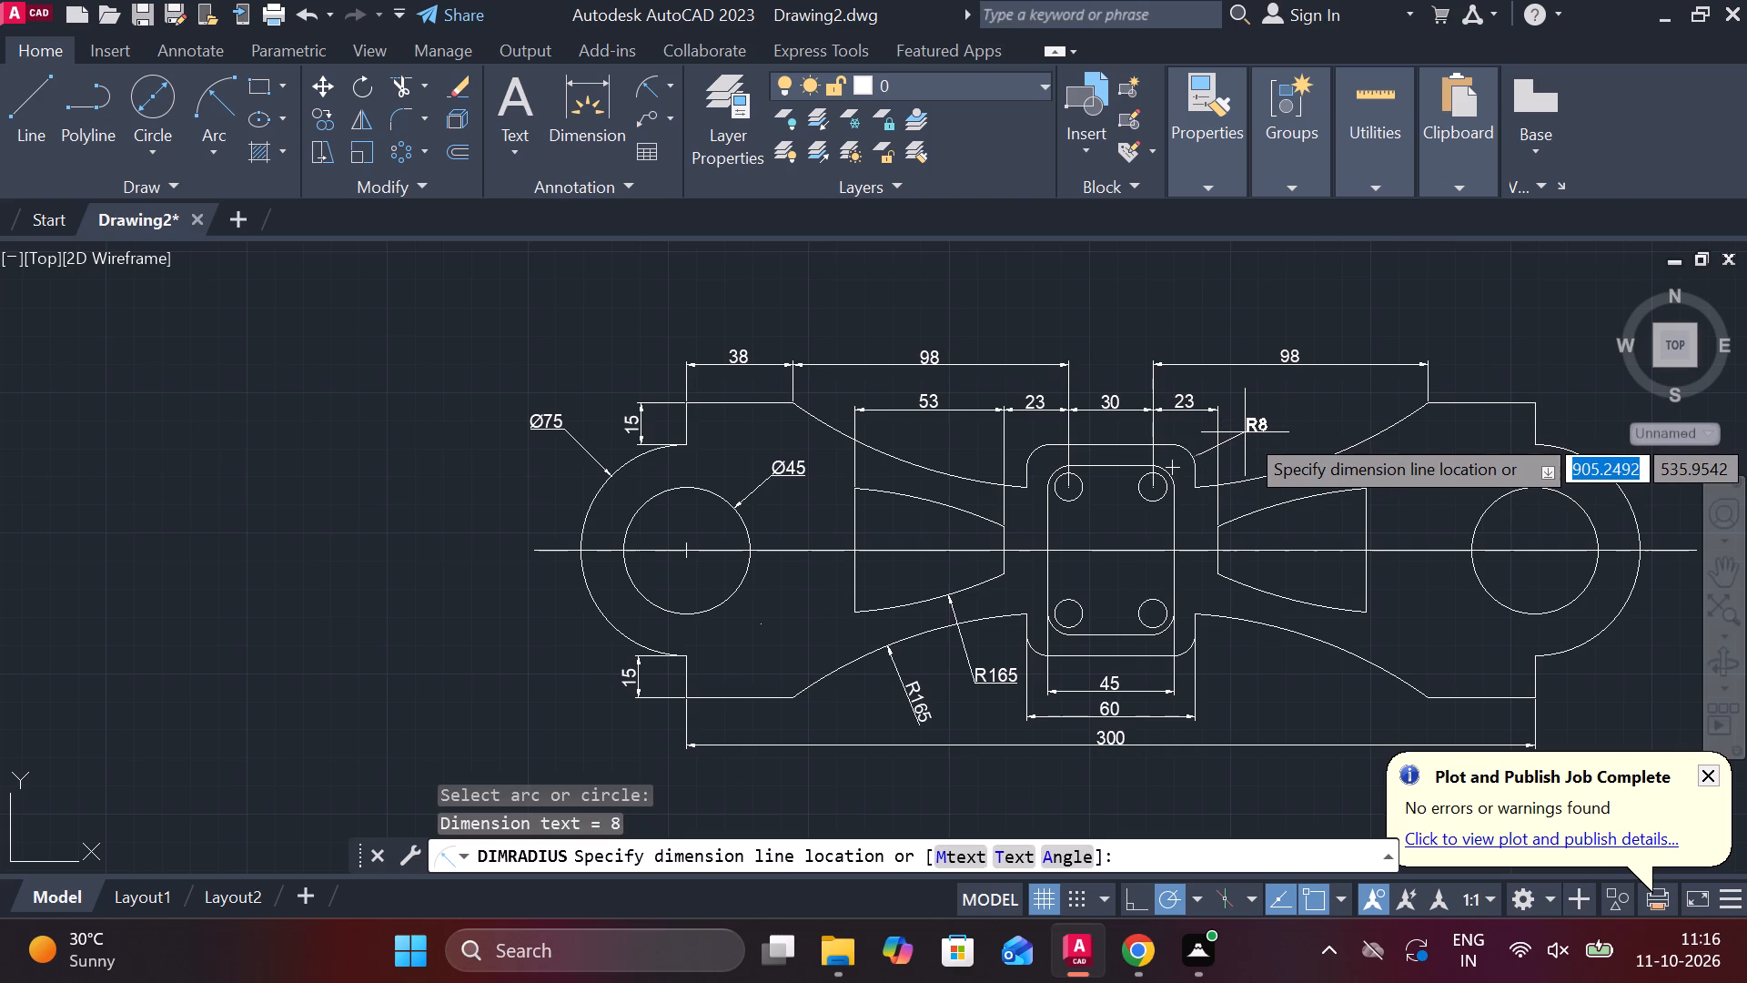
click(1245, 432)
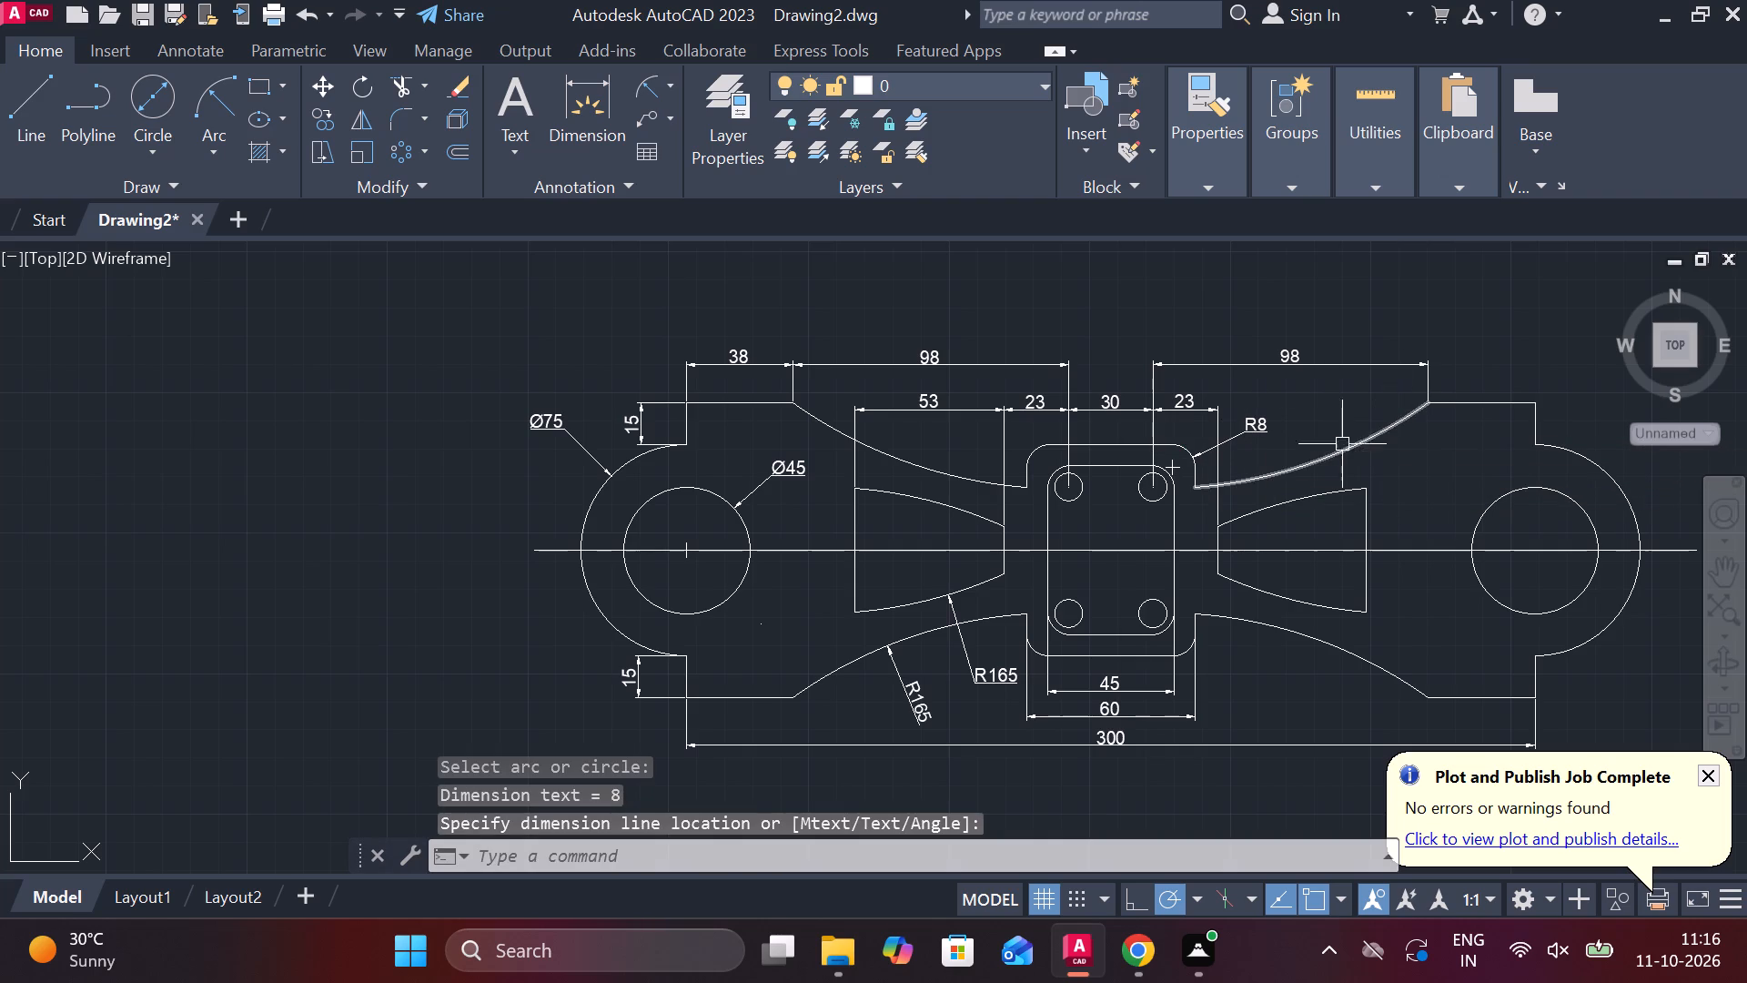
Add a radius dimension to the outline's large upper-right arc, placed just above the arc.
click(677, 86)
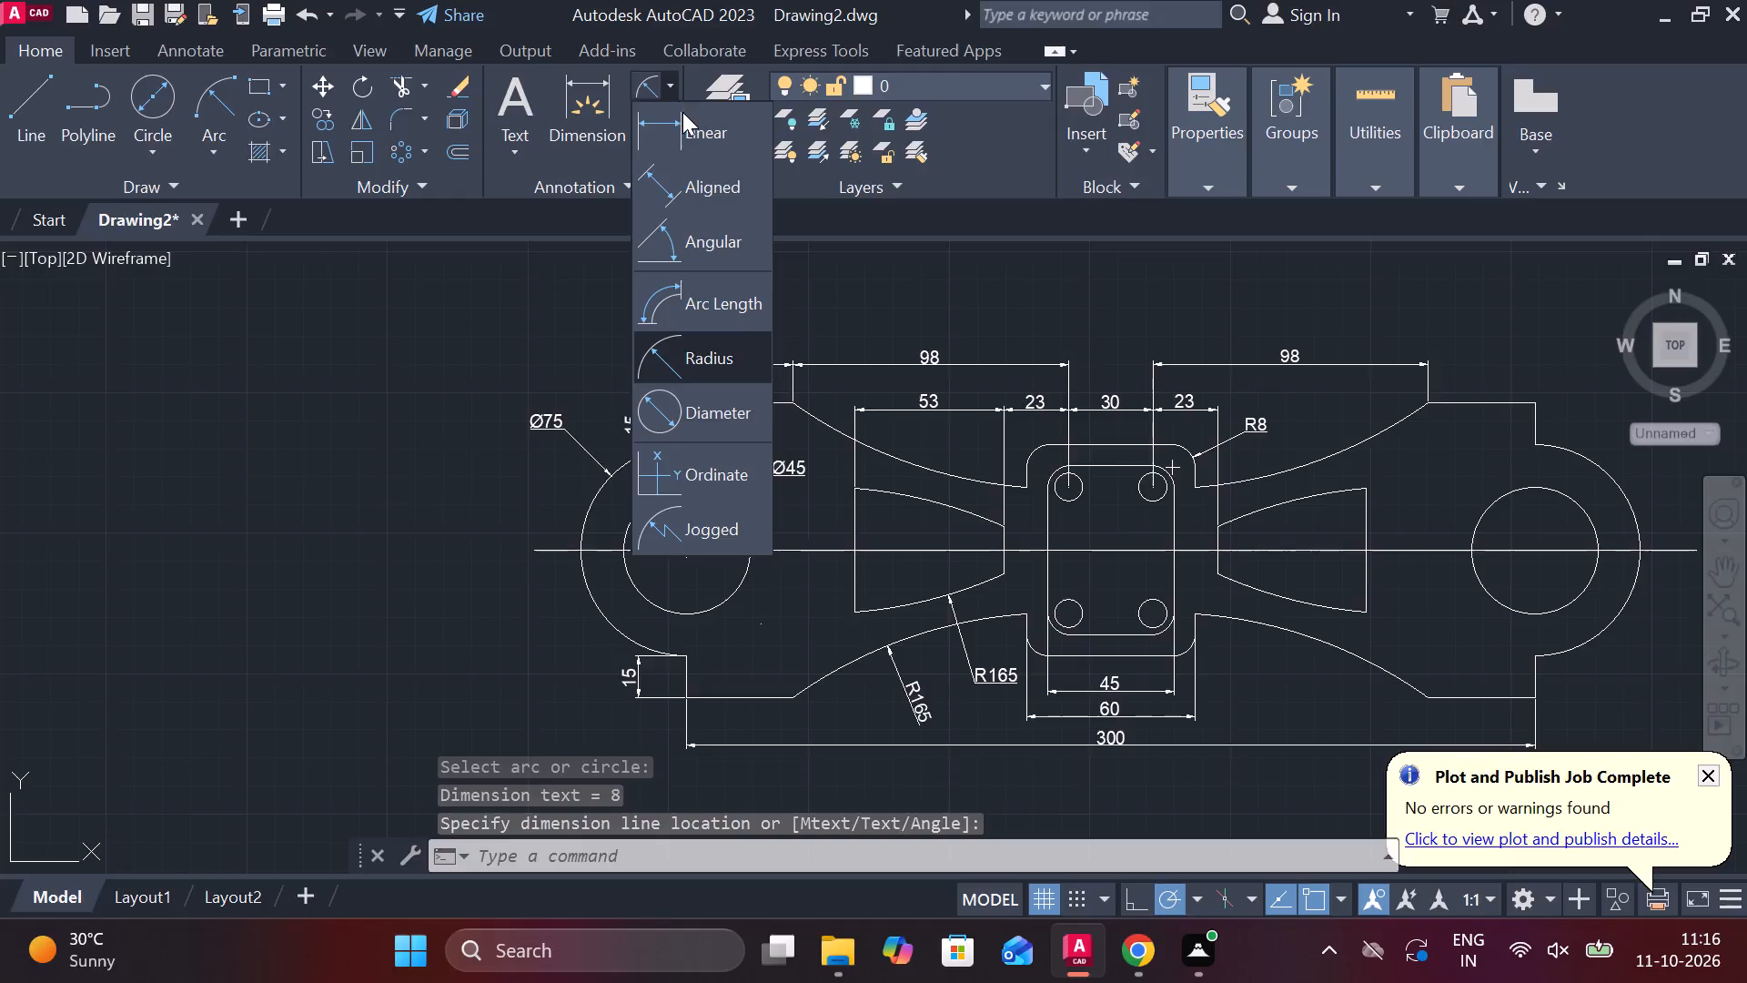
click(729, 348)
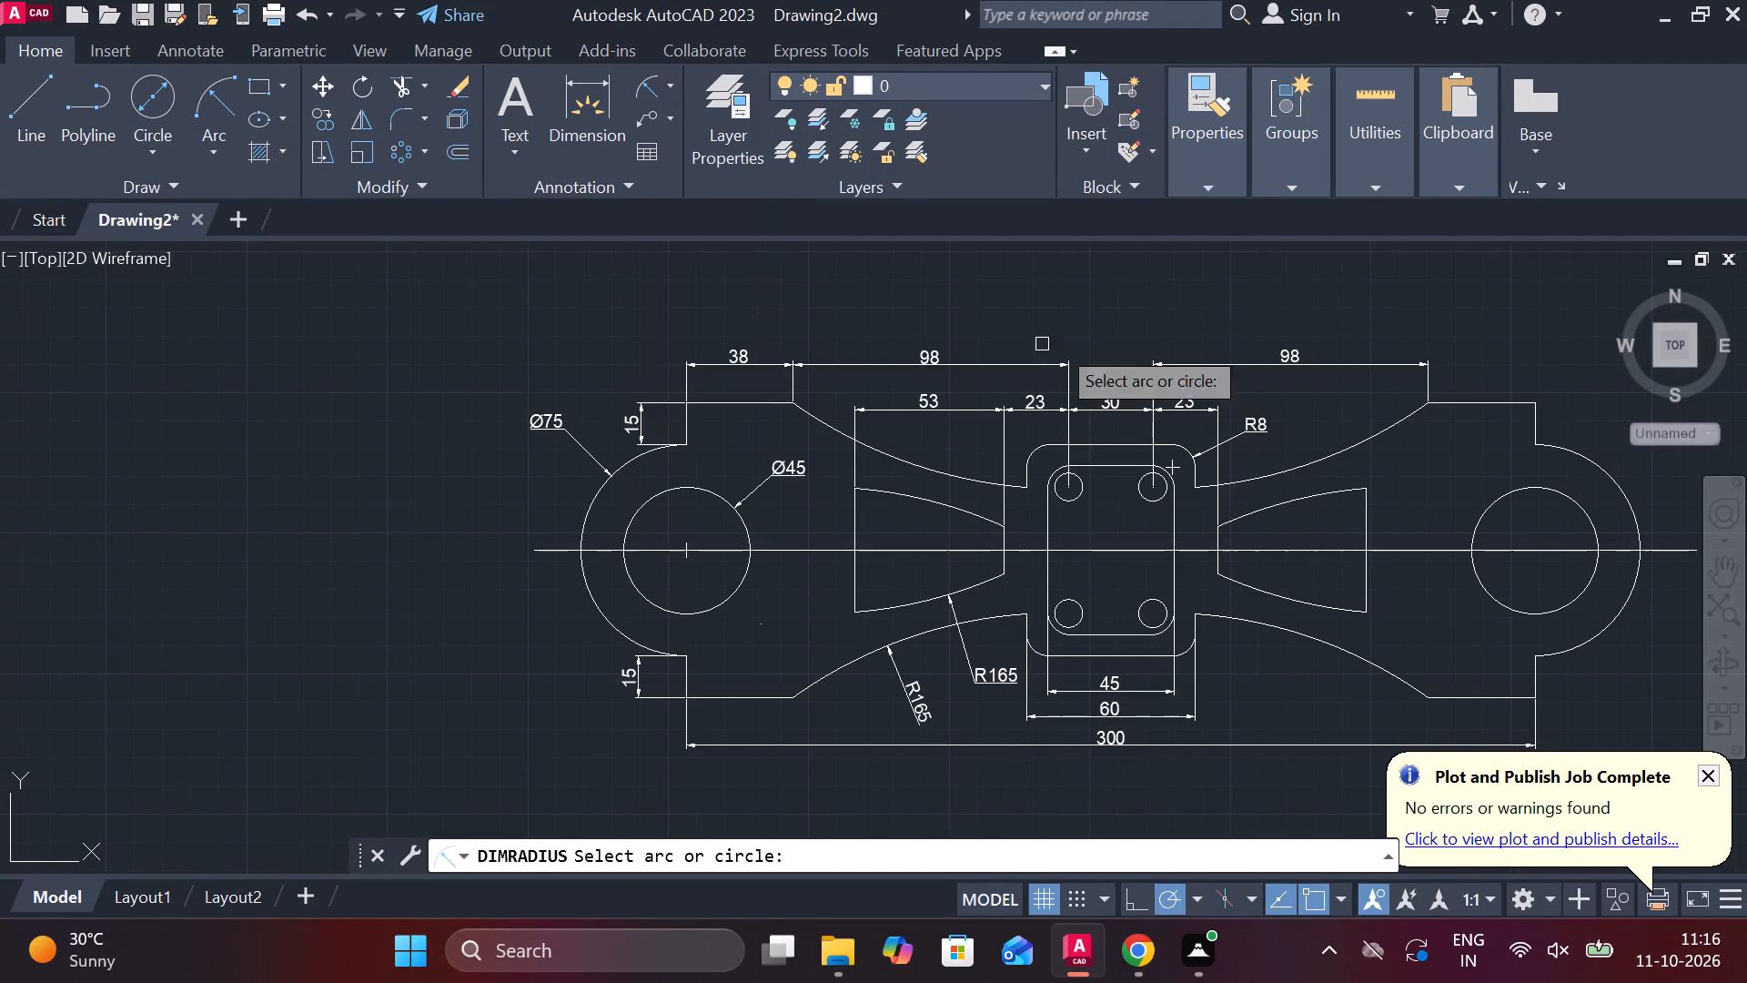
click(1377, 437)
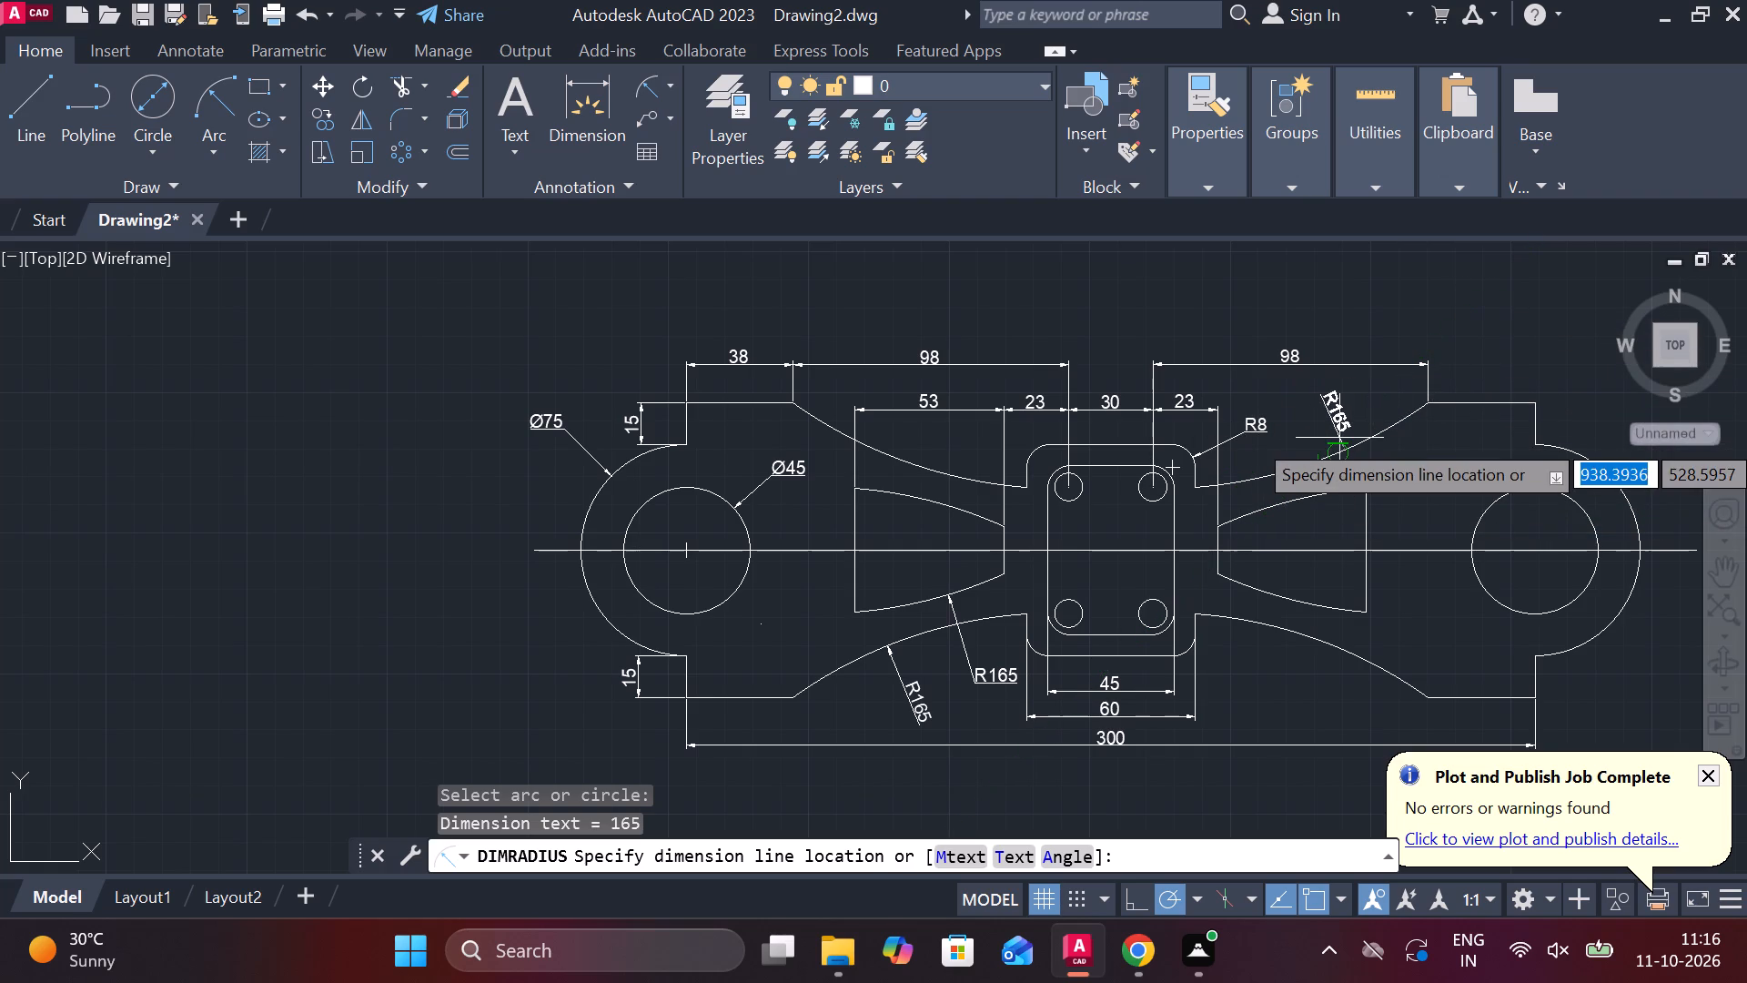
click(1339, 438)
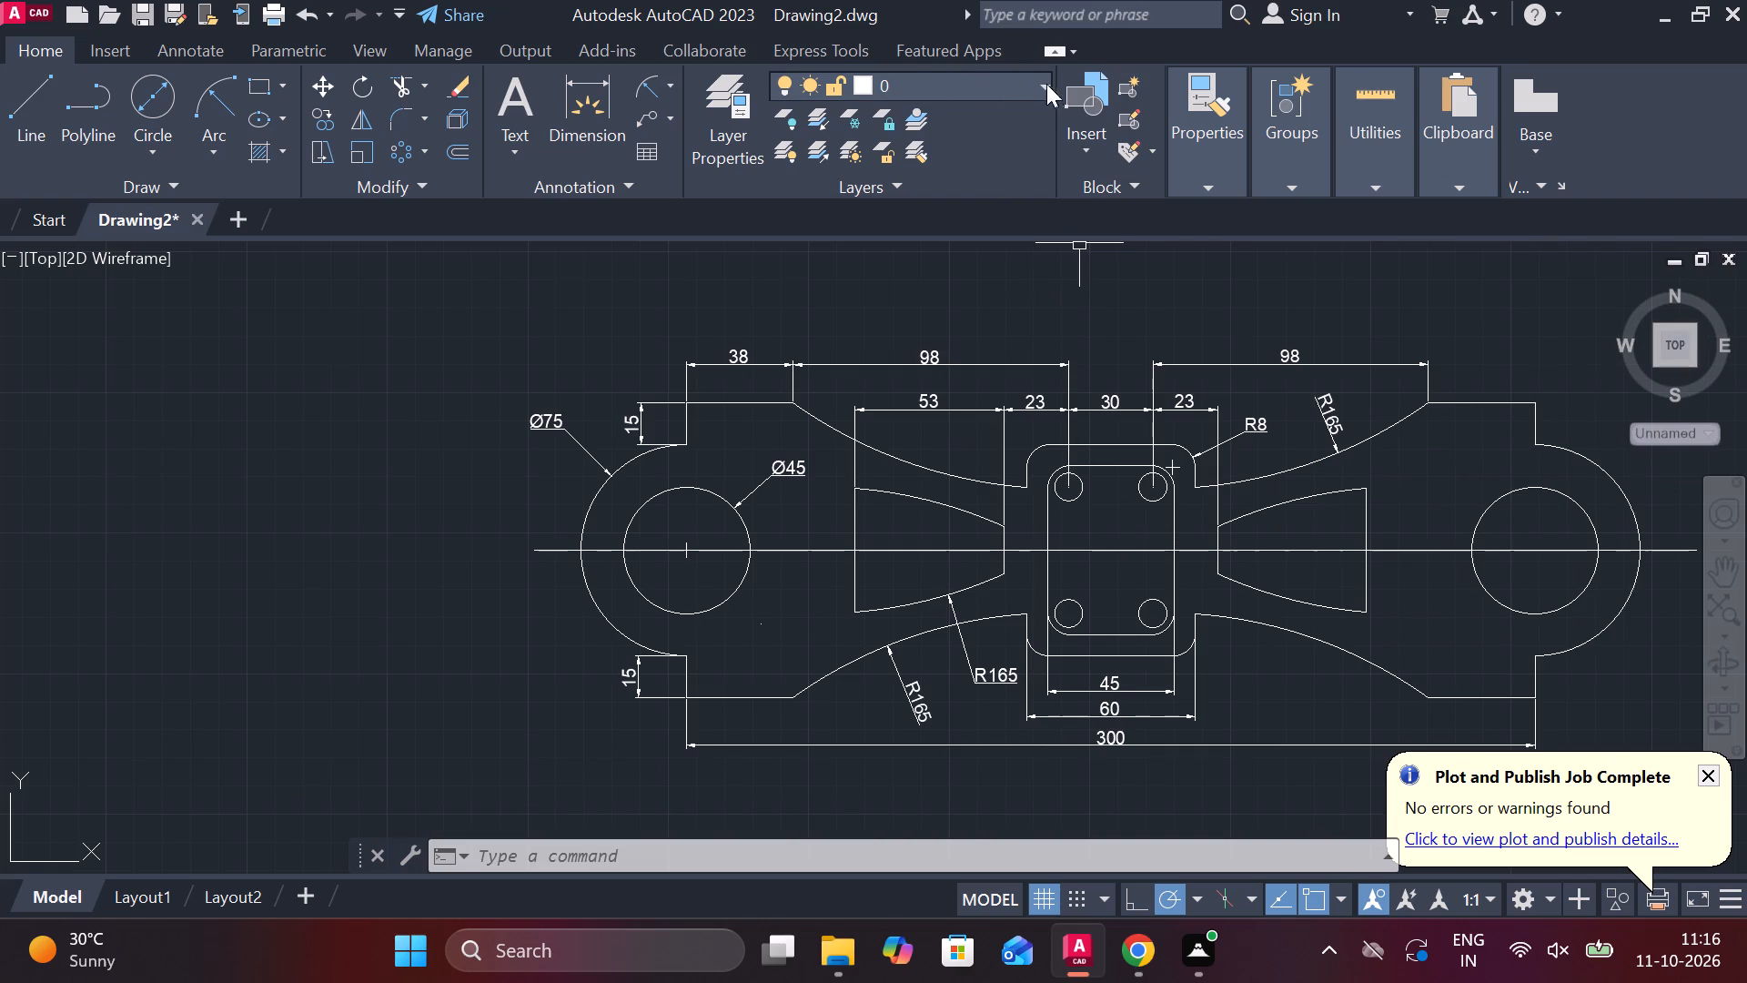
Add a horizontal linear dimension across the upper-right flat edge, in line with the adjacent 98 dimension.
click(669, 83)
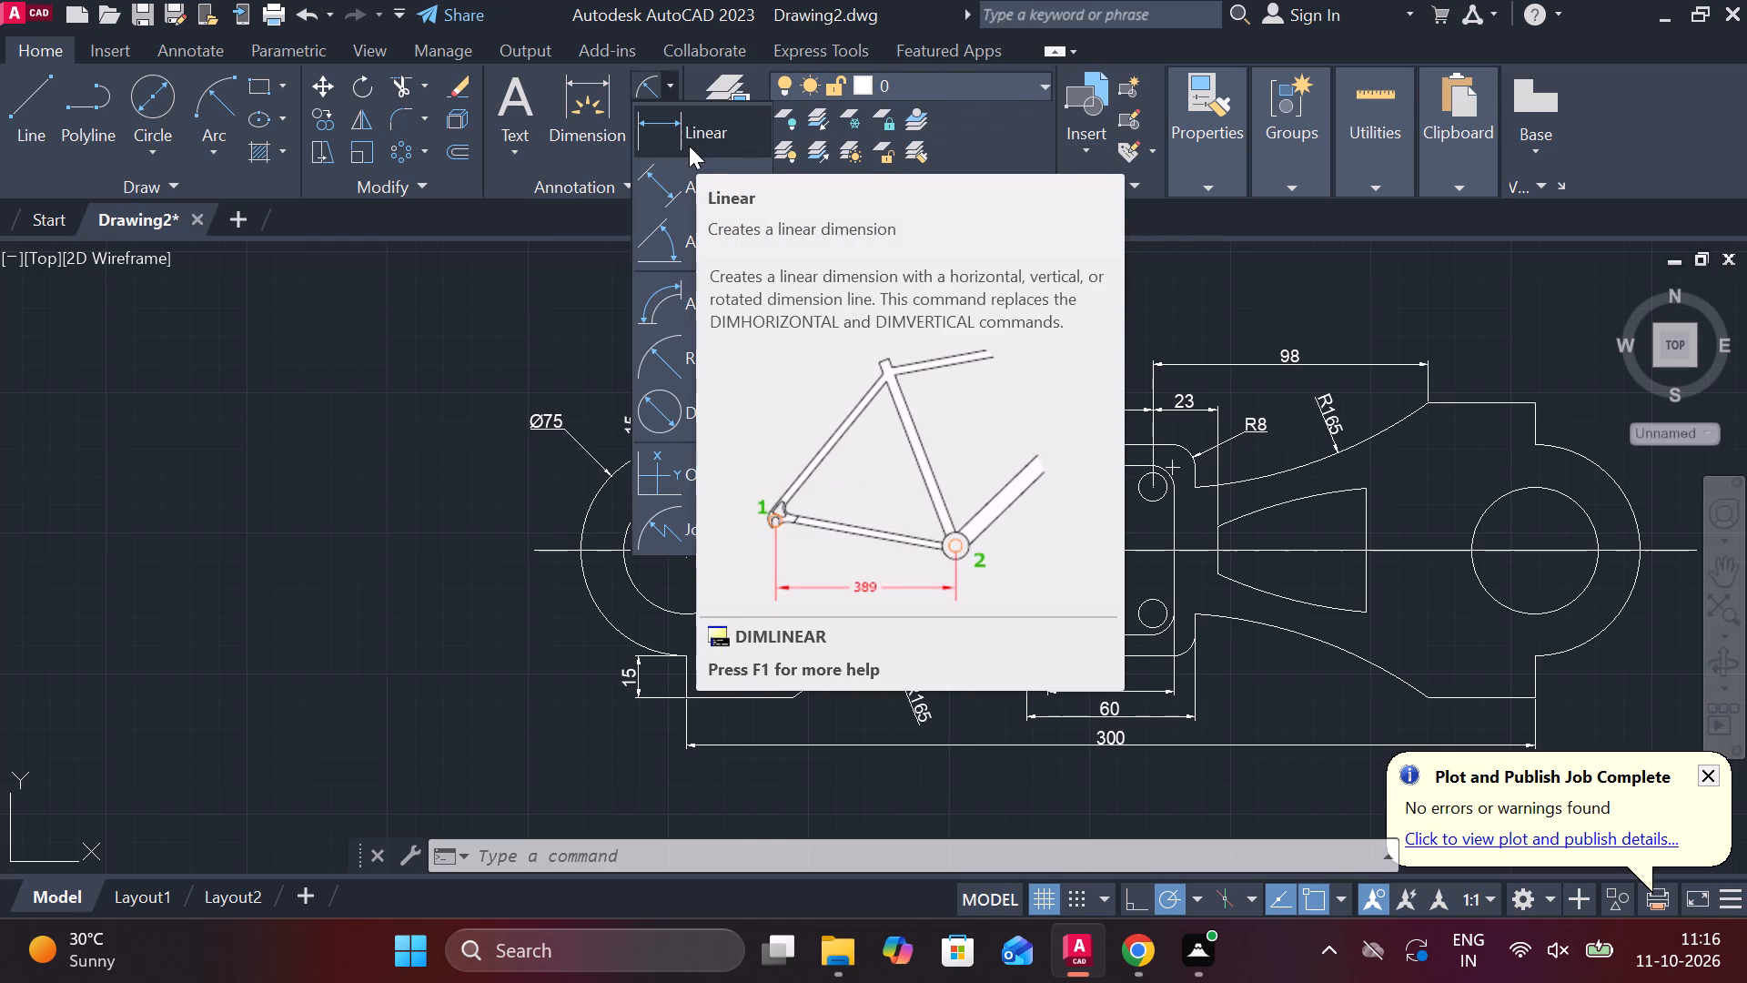
click(705, 138)
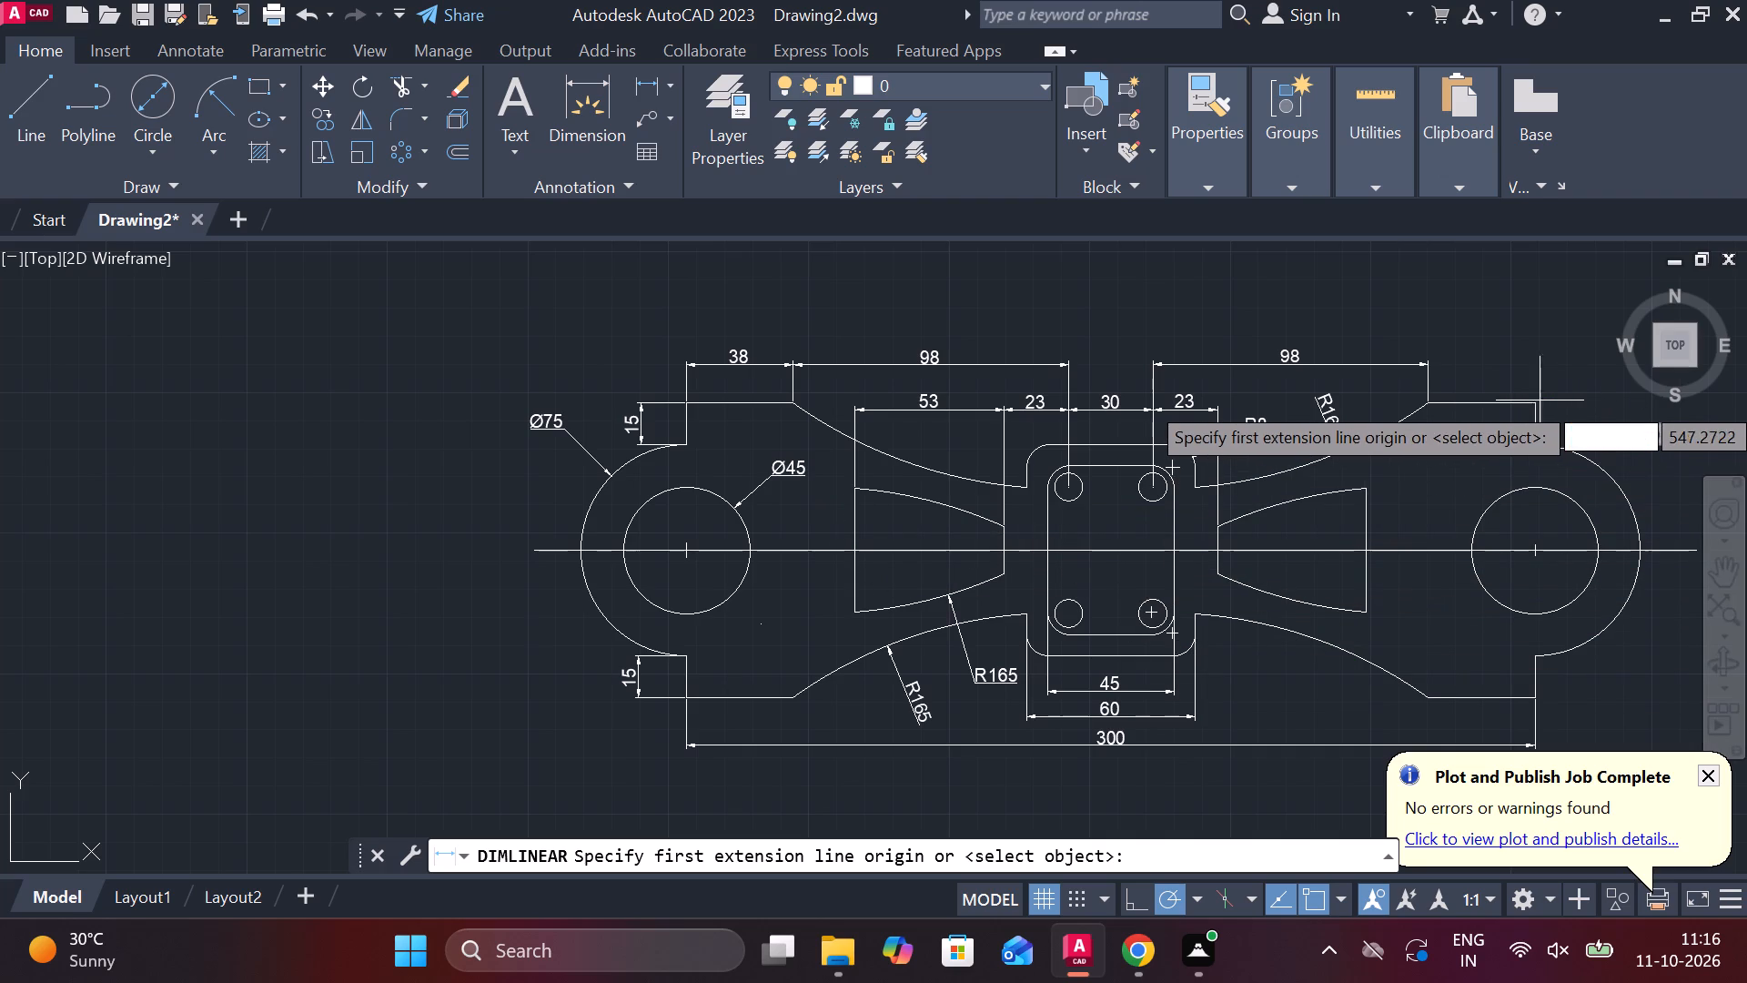
click(1428, 400)
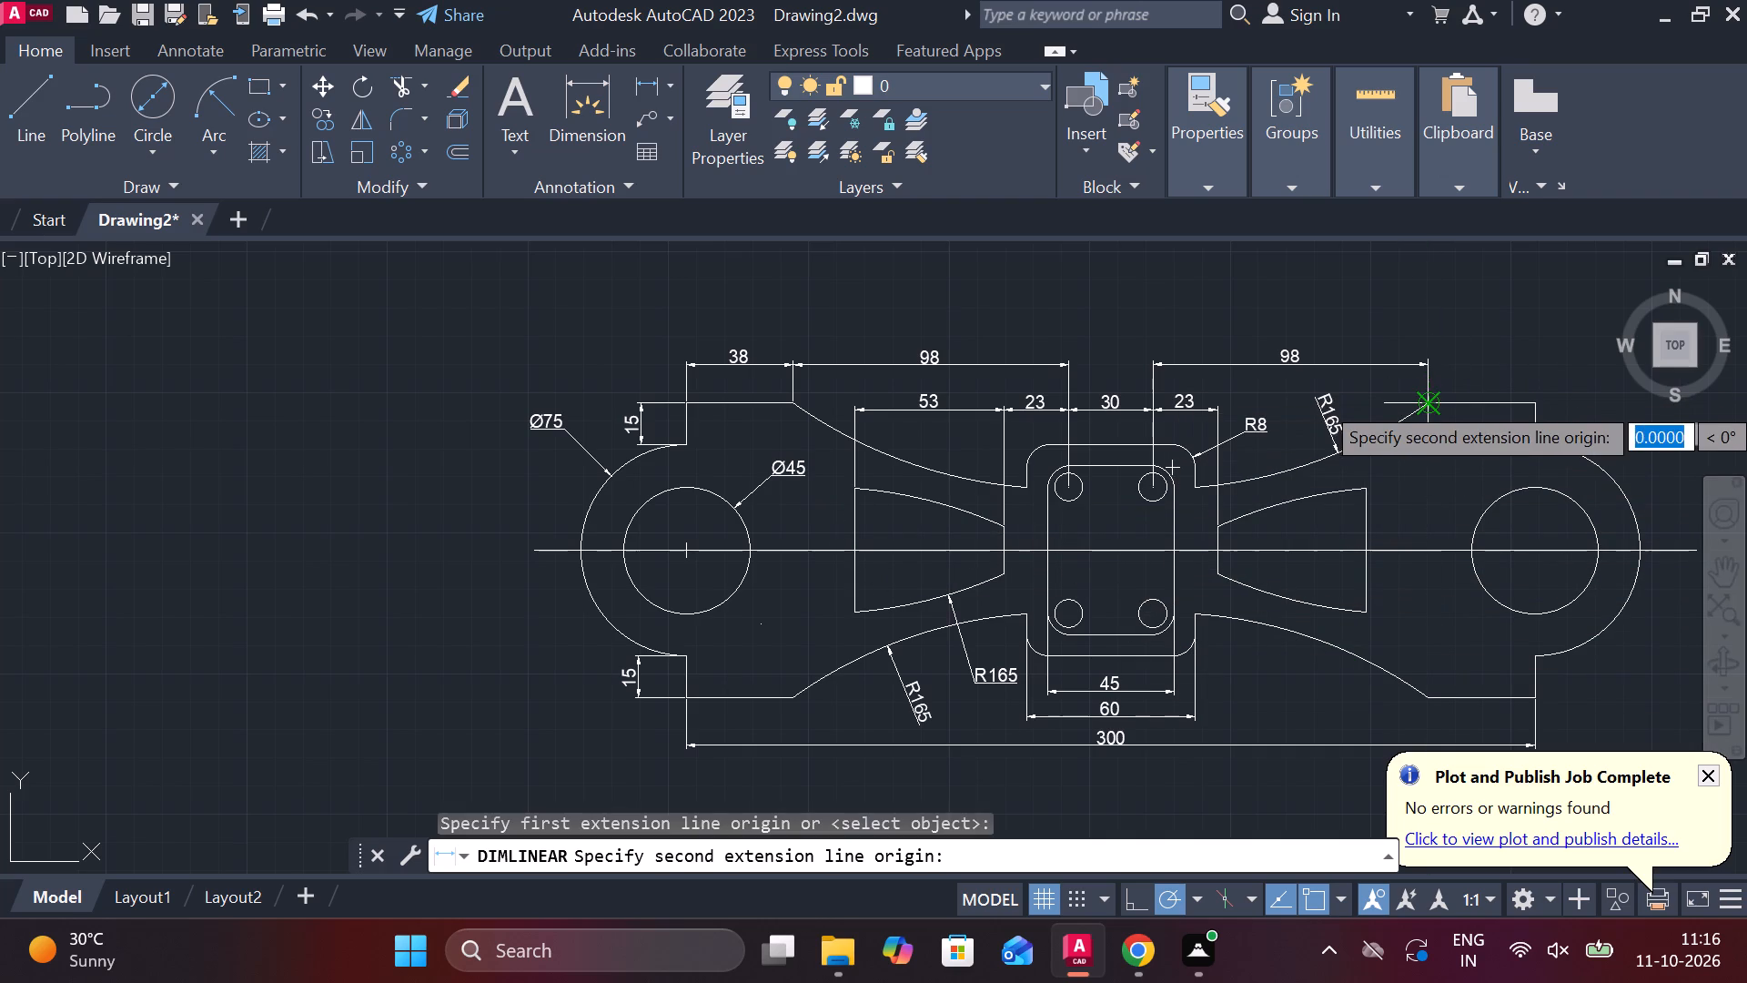
click(1530, 401)
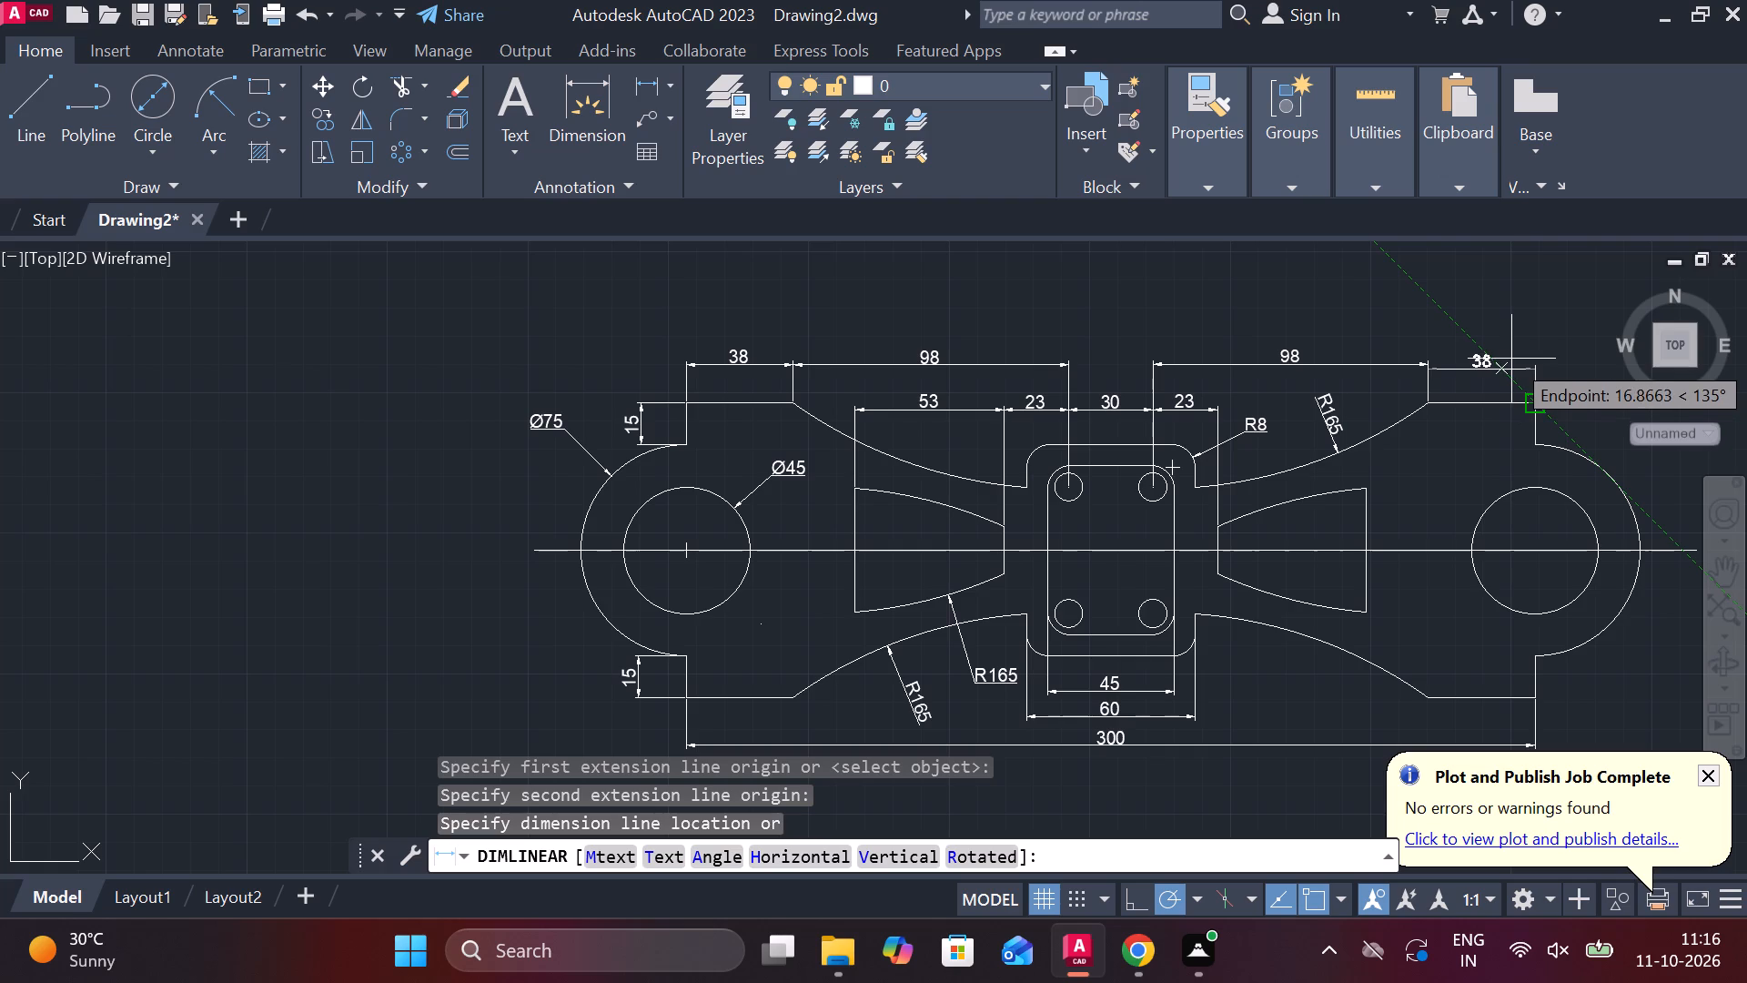
scroll(1510, 352, up, 2)
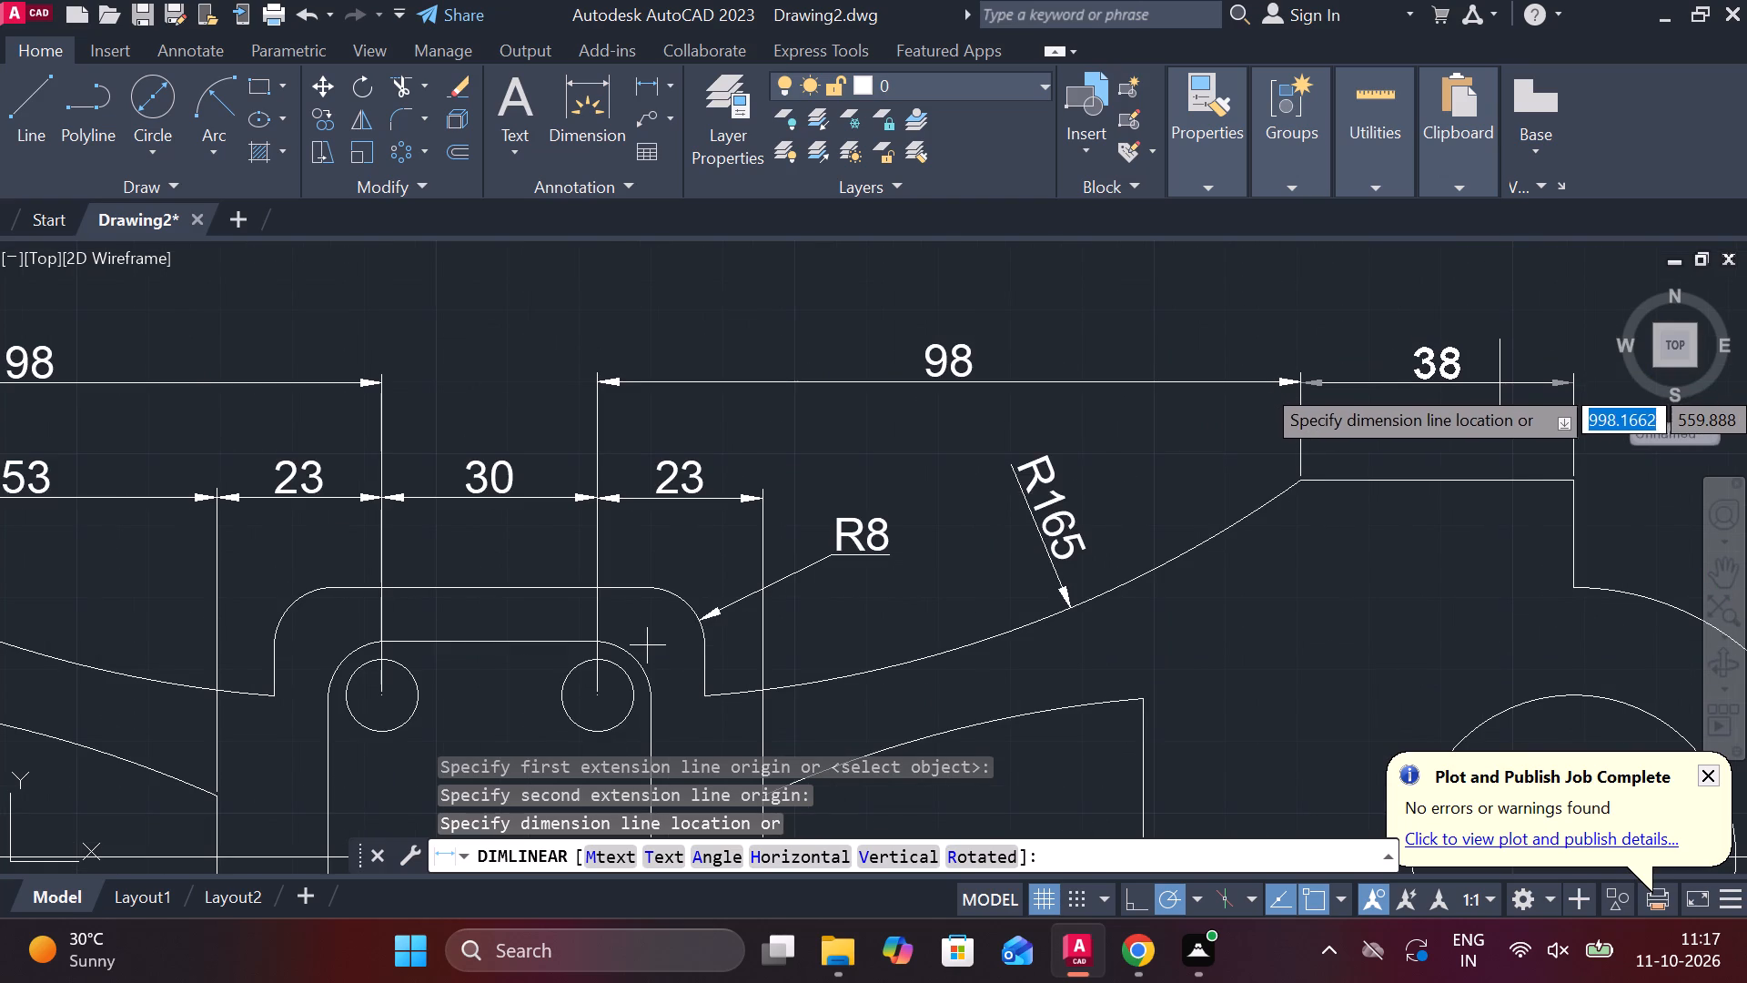
click(1500, 382)
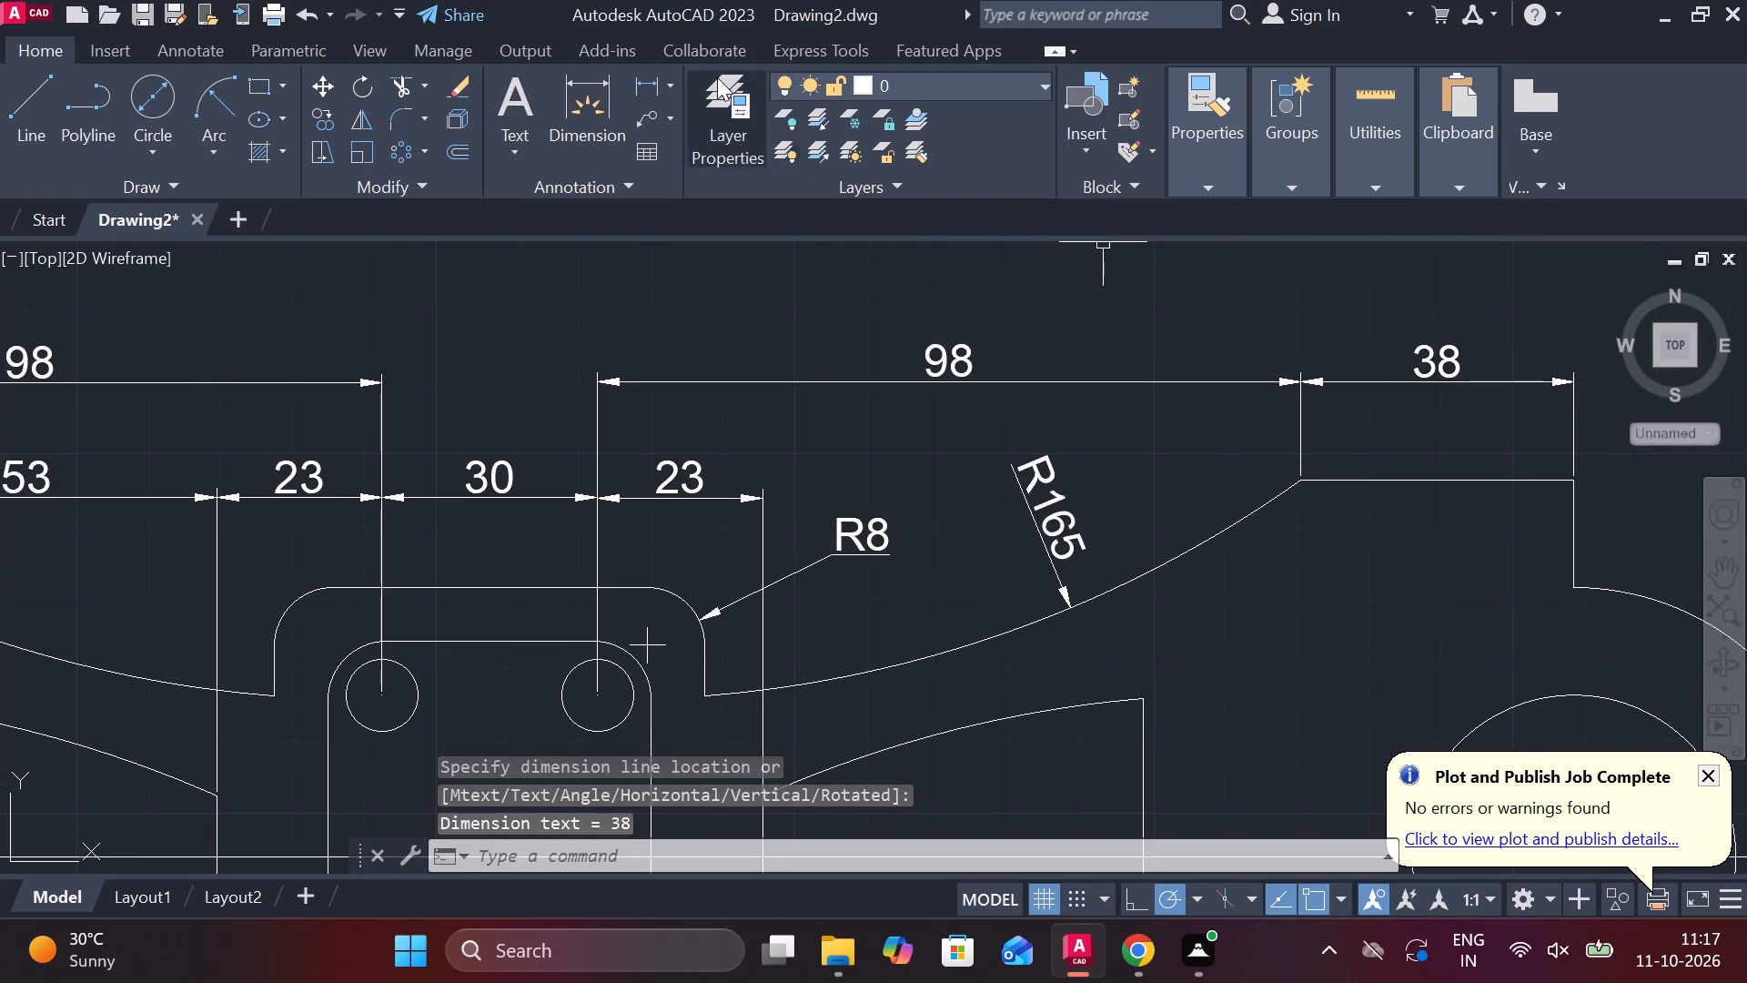
Add a vertical linear dimension to the short upper-right step between the flat edge and the rounded end, placed outside the outline.
click(662, 83)
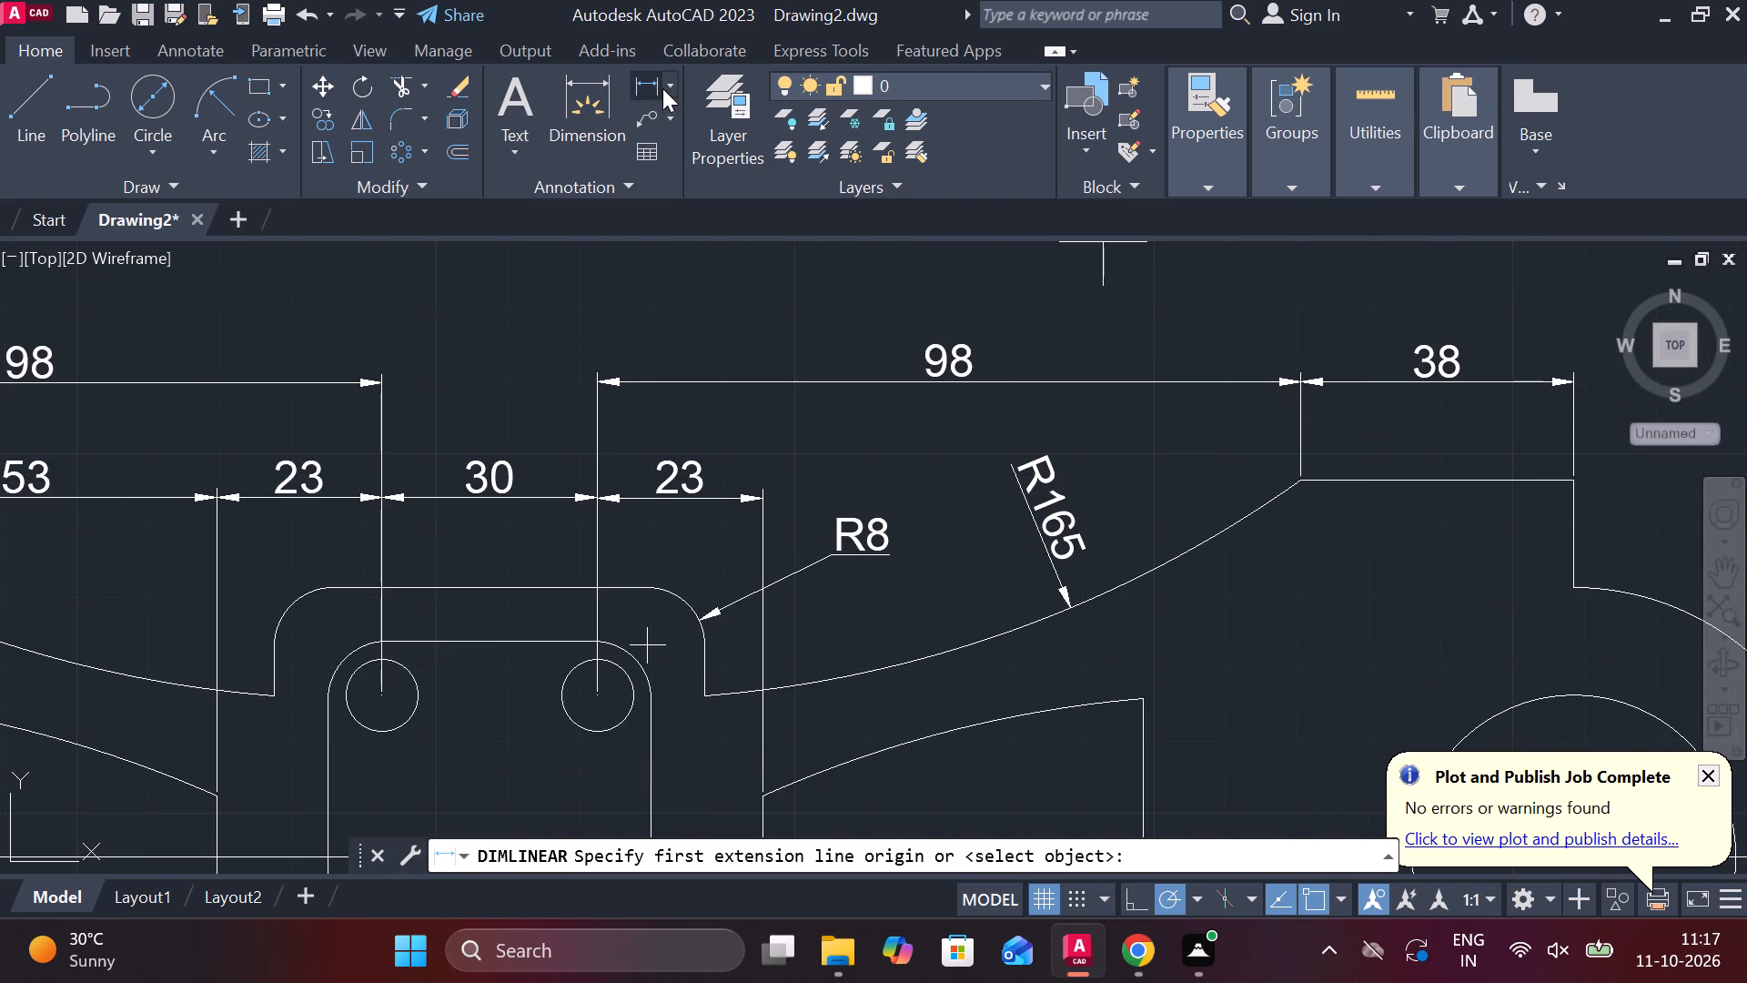
click(673, 86)
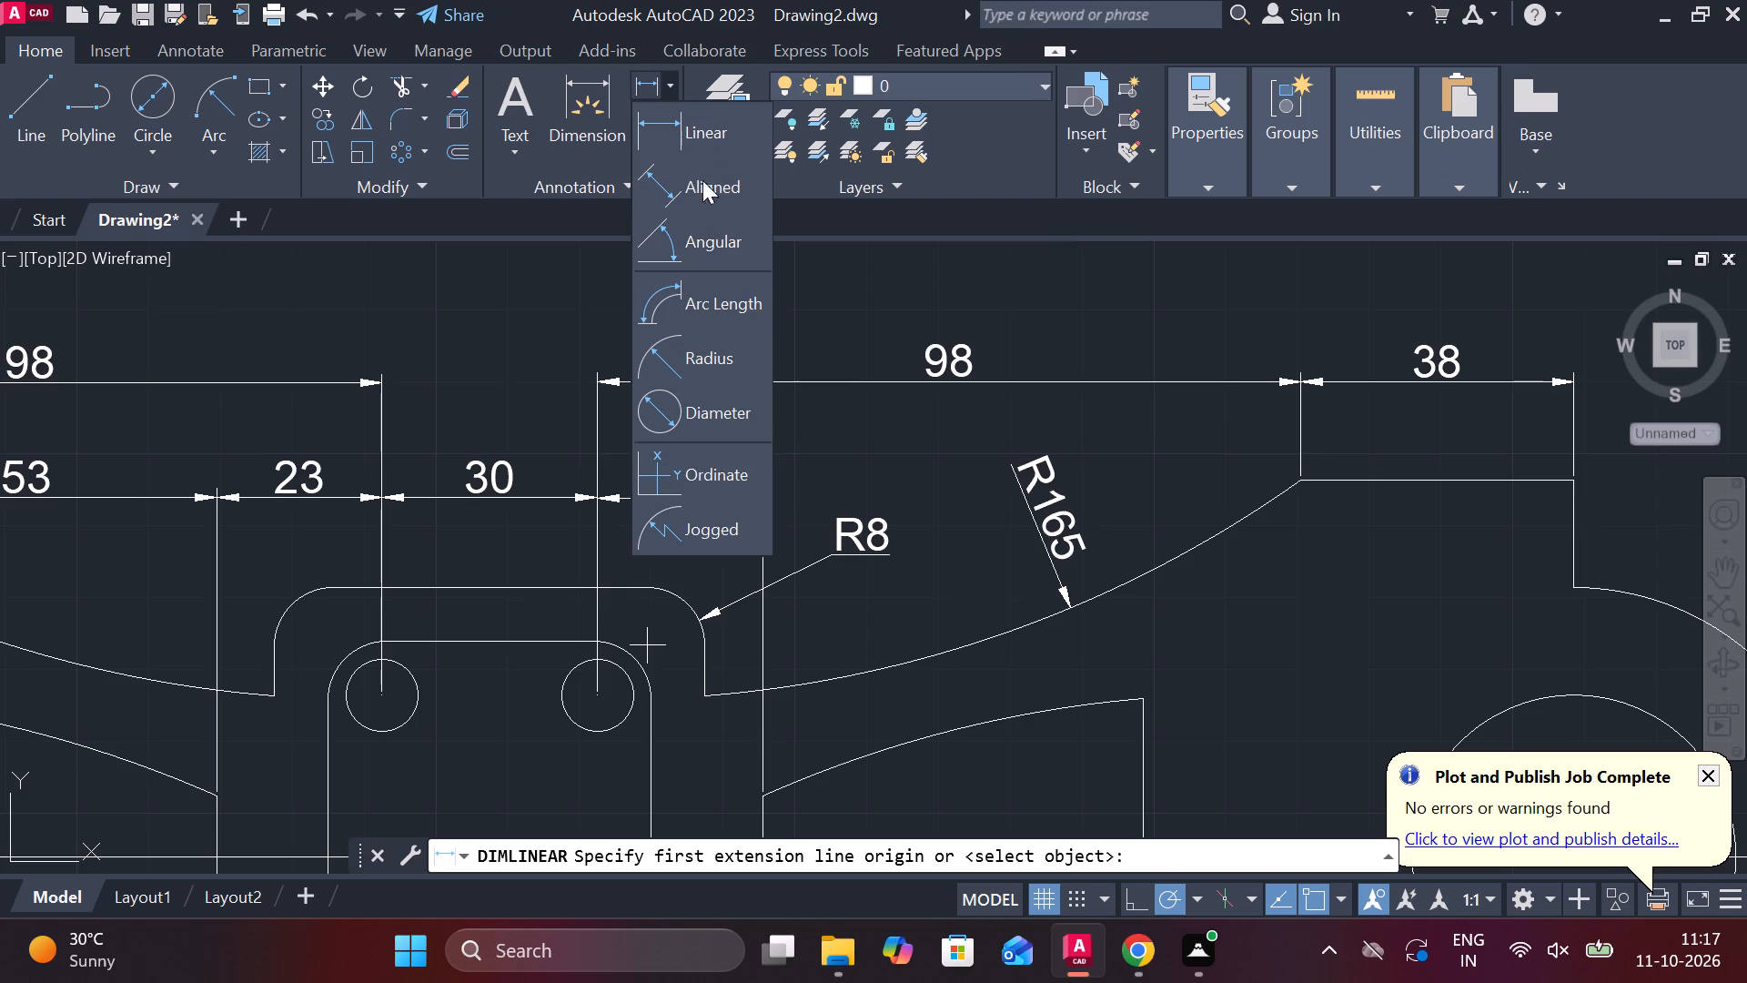
click(702, 139)
scroll(1377, 495, down, 2)
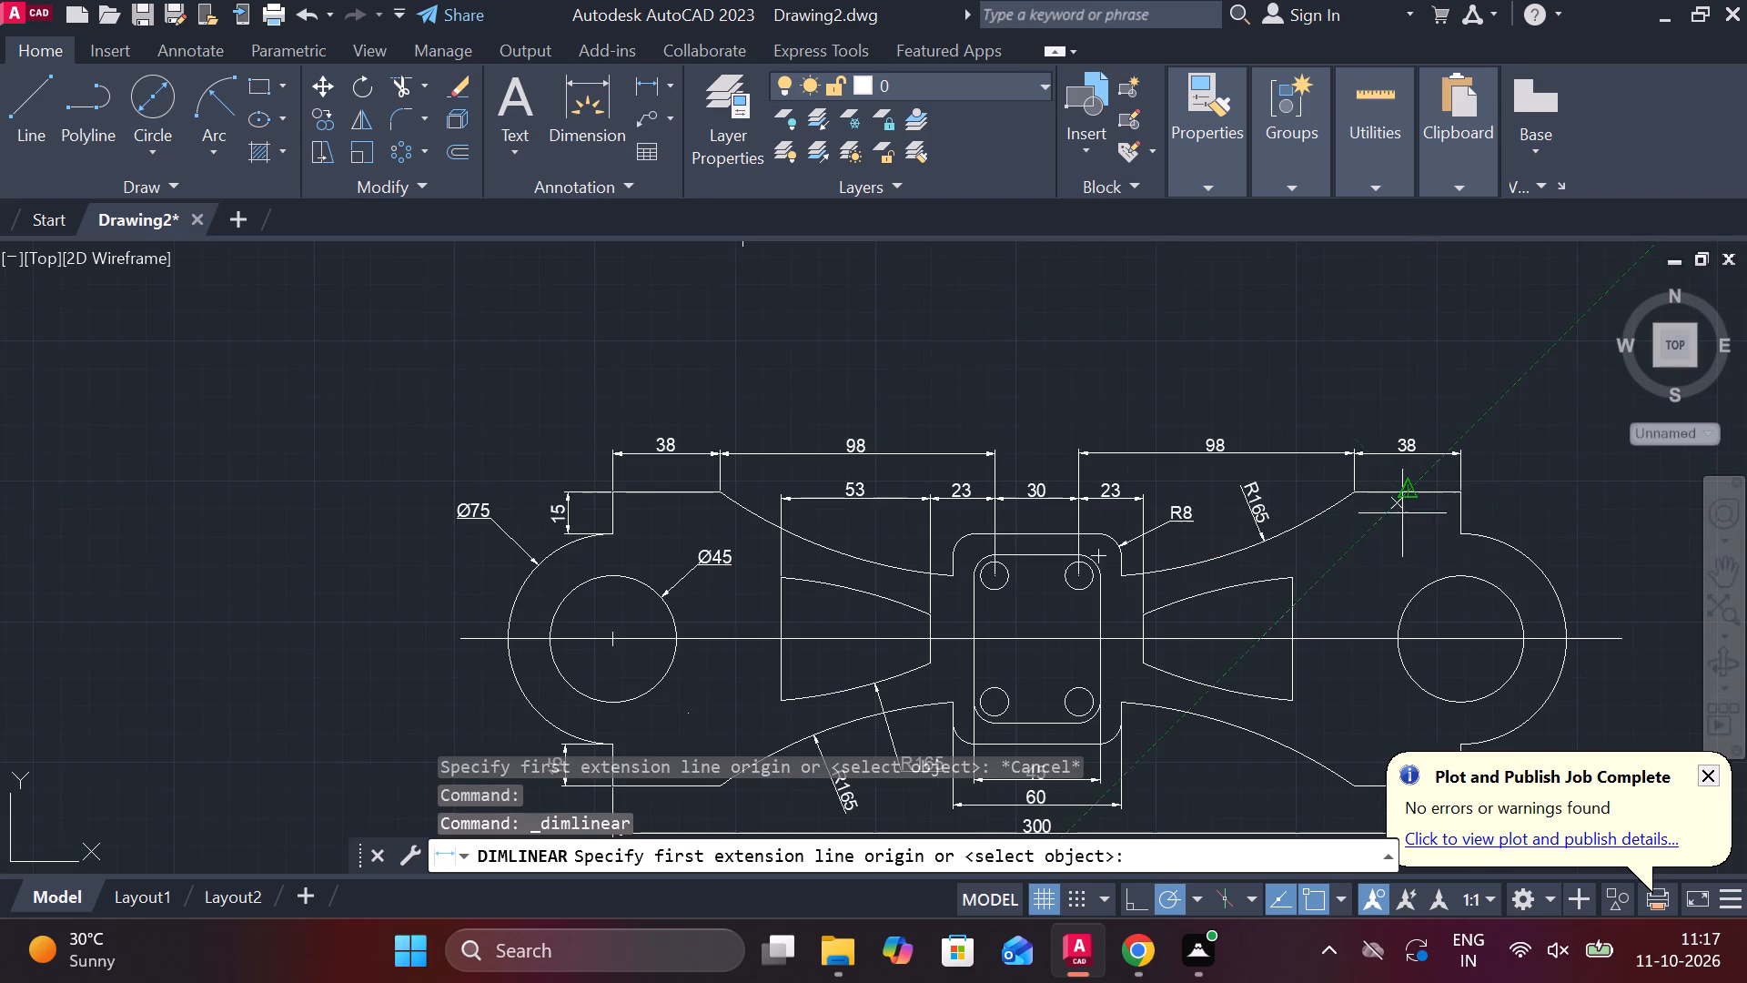
scroll(1488, 592, up, 2)
click(1413, 348)
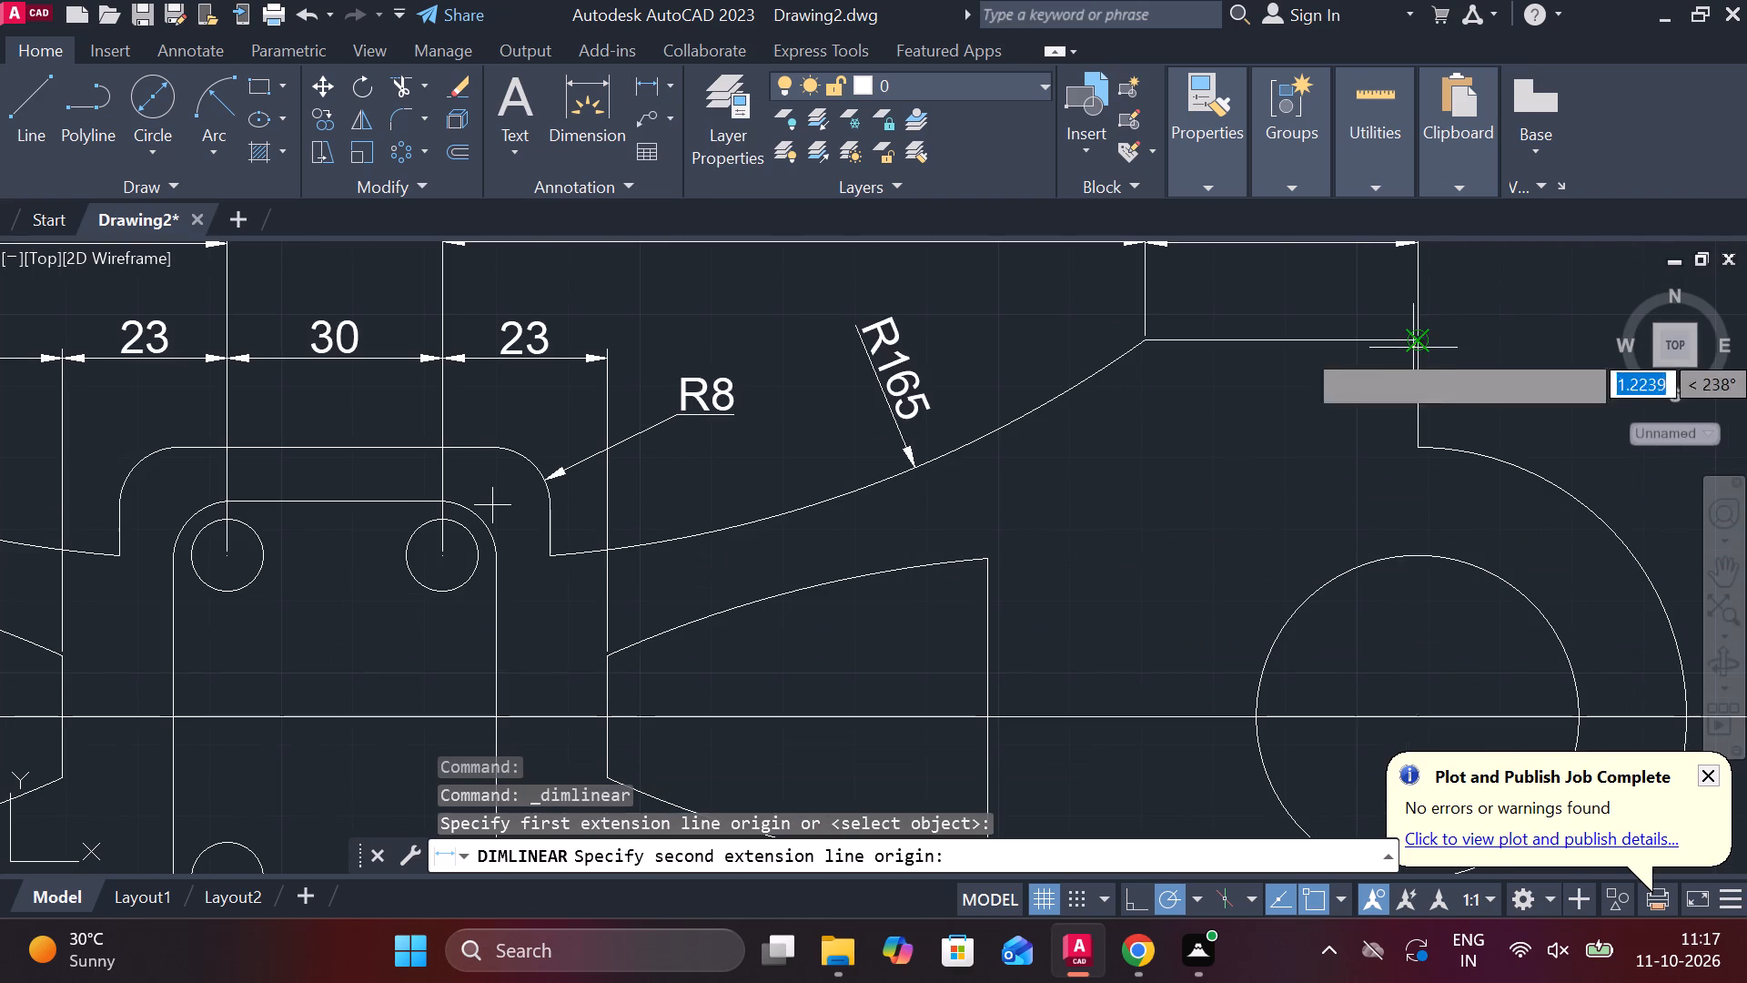
click(1420, 451)
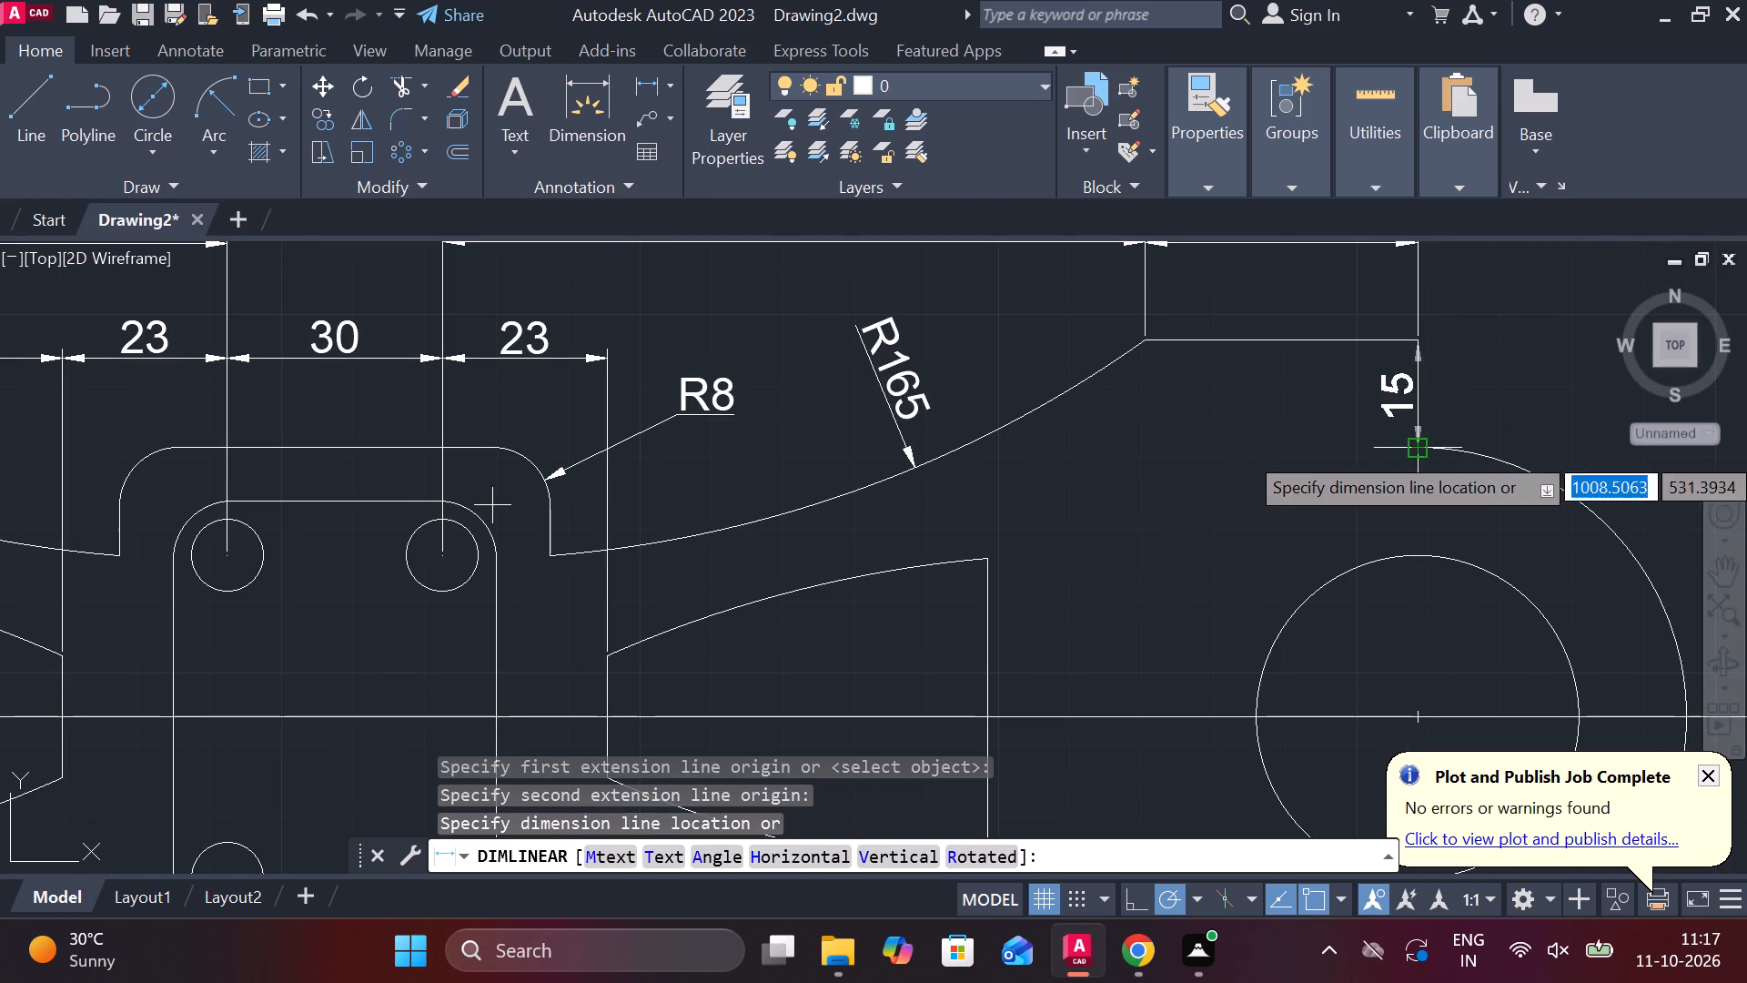
click(1532, 441)
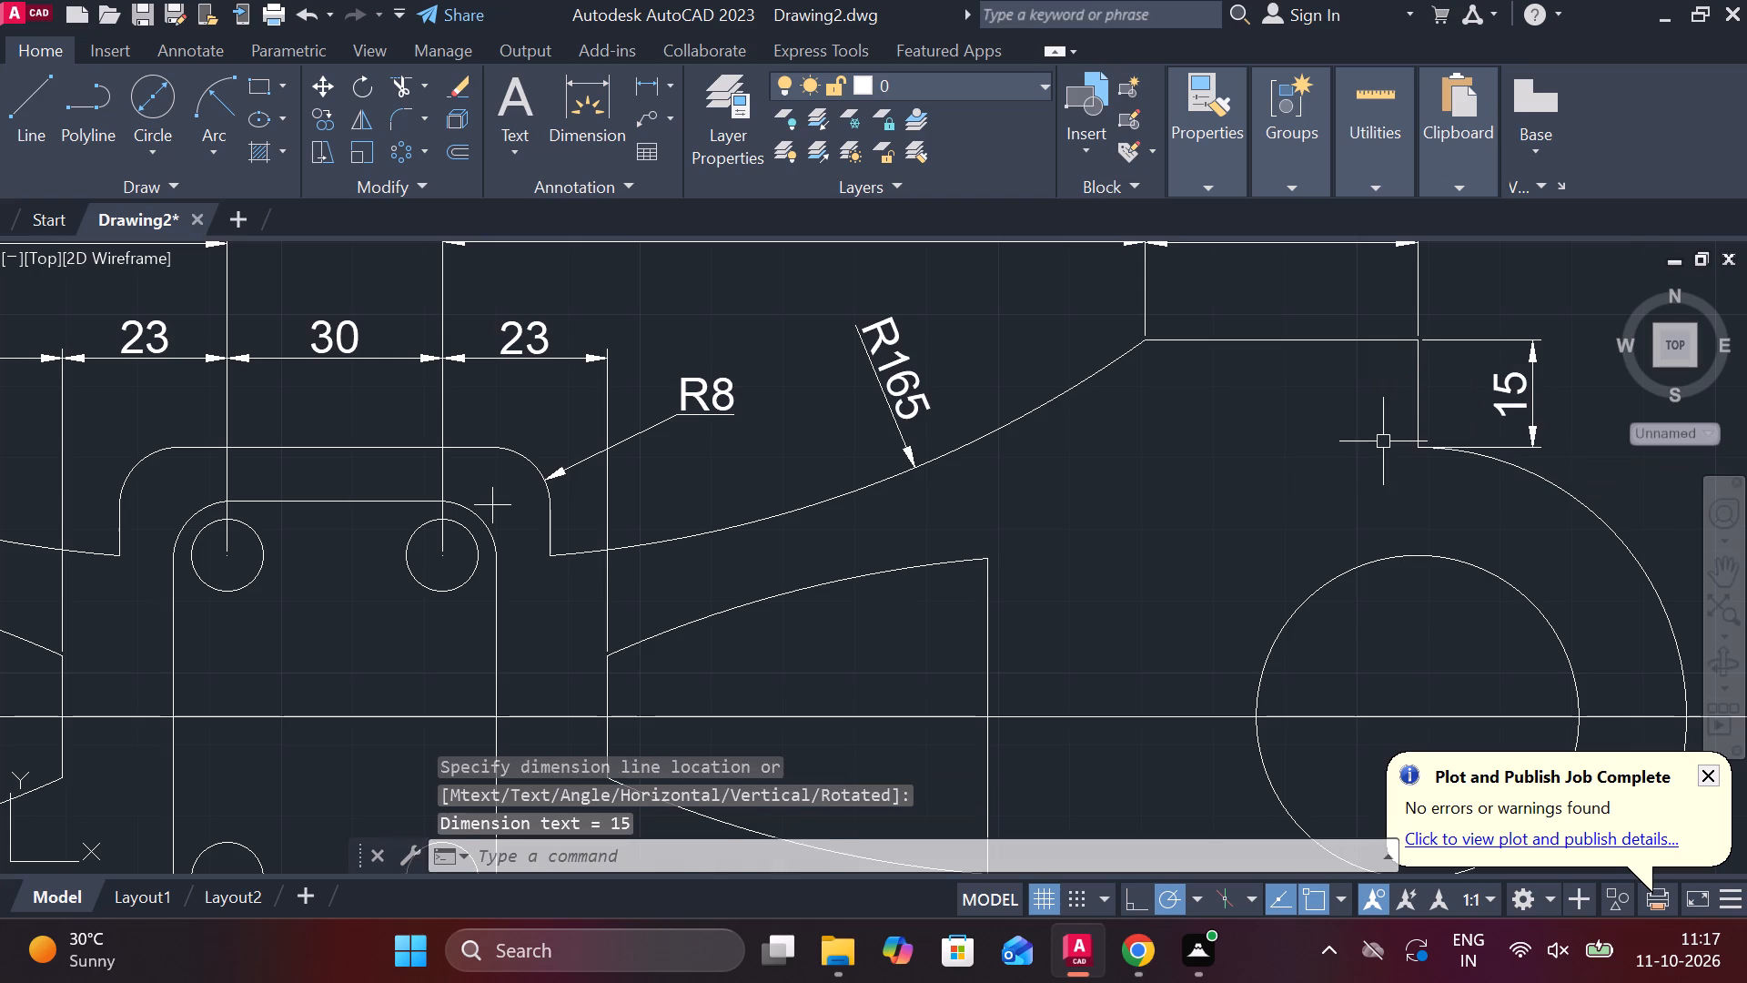
scroll(1383, 441, down, 2)
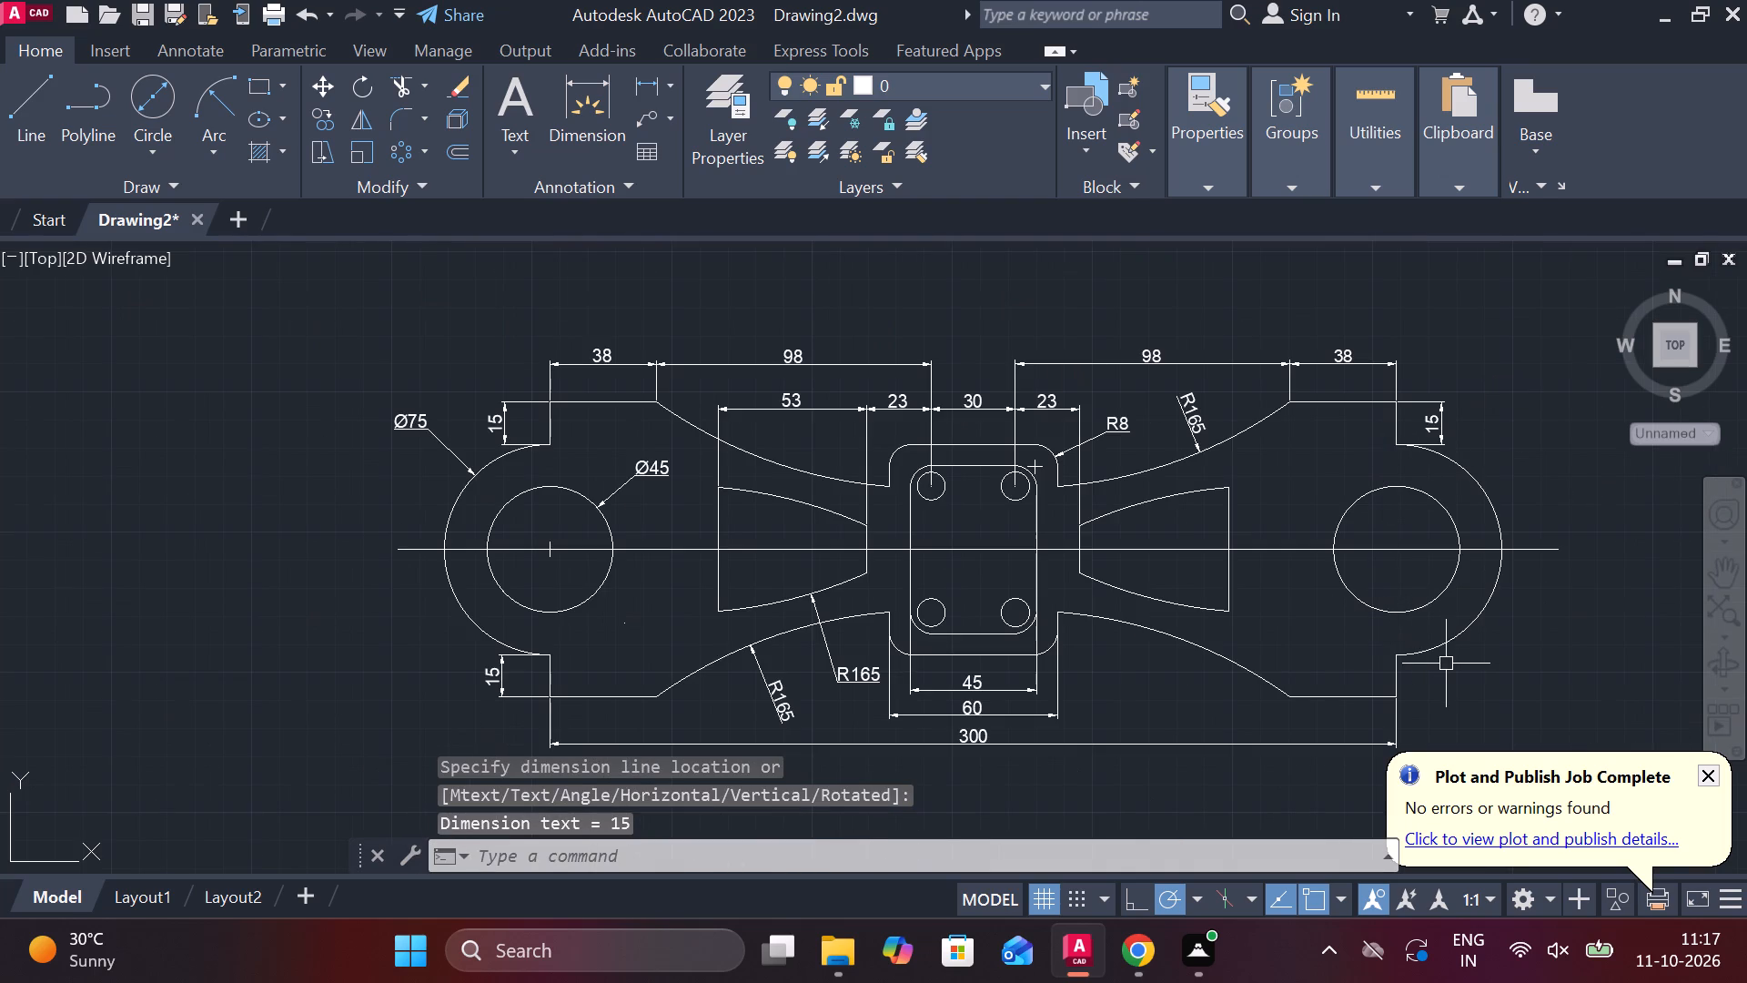
Add a diameter dimension to the right end's inner hole, placed to its upper right.
click(678, 89)
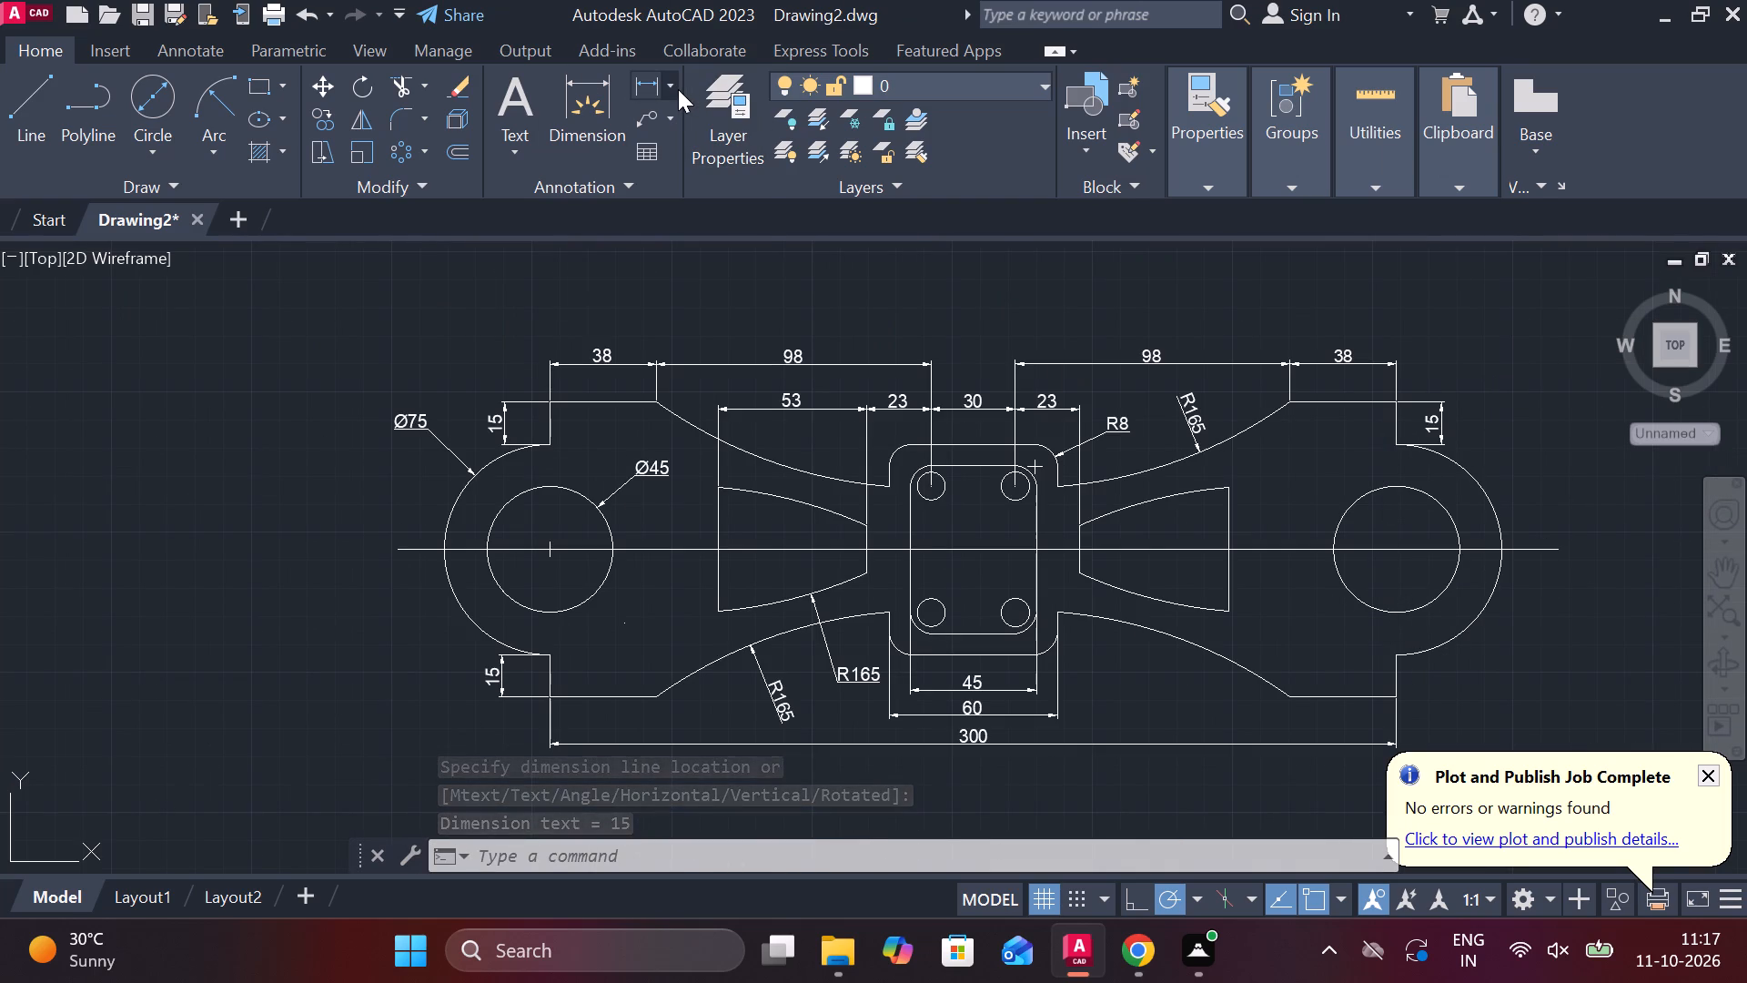
click(728, 417)
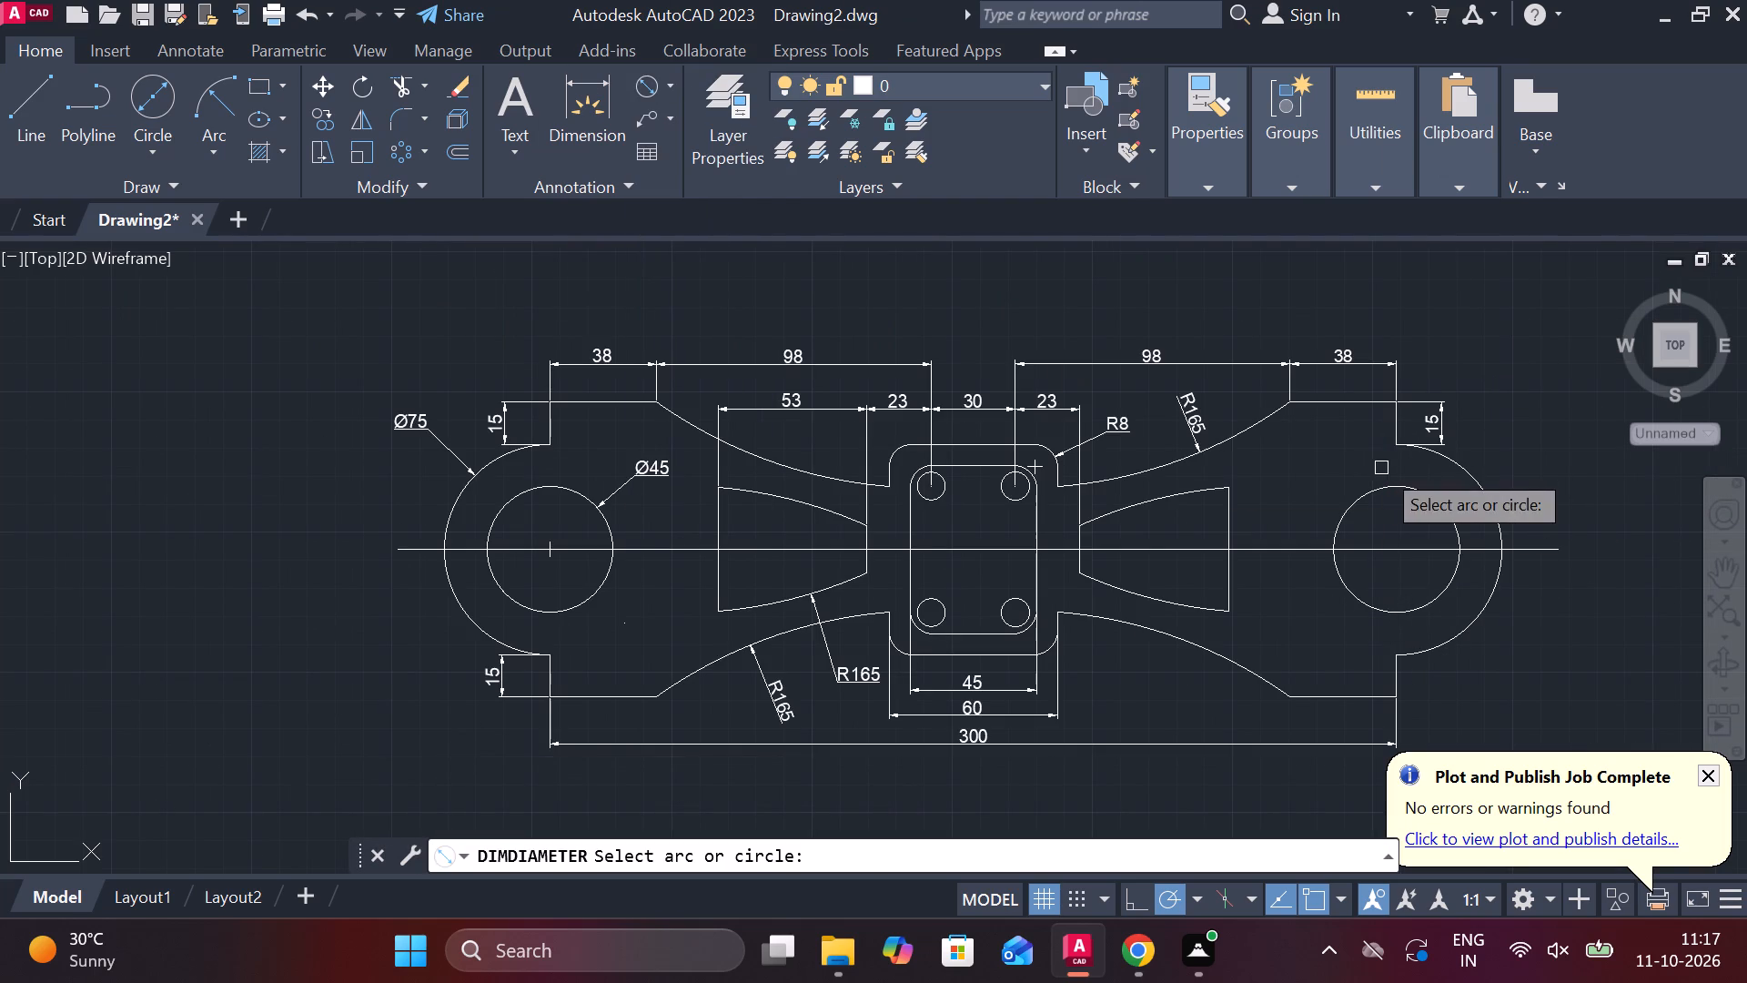
click(1444, 505)
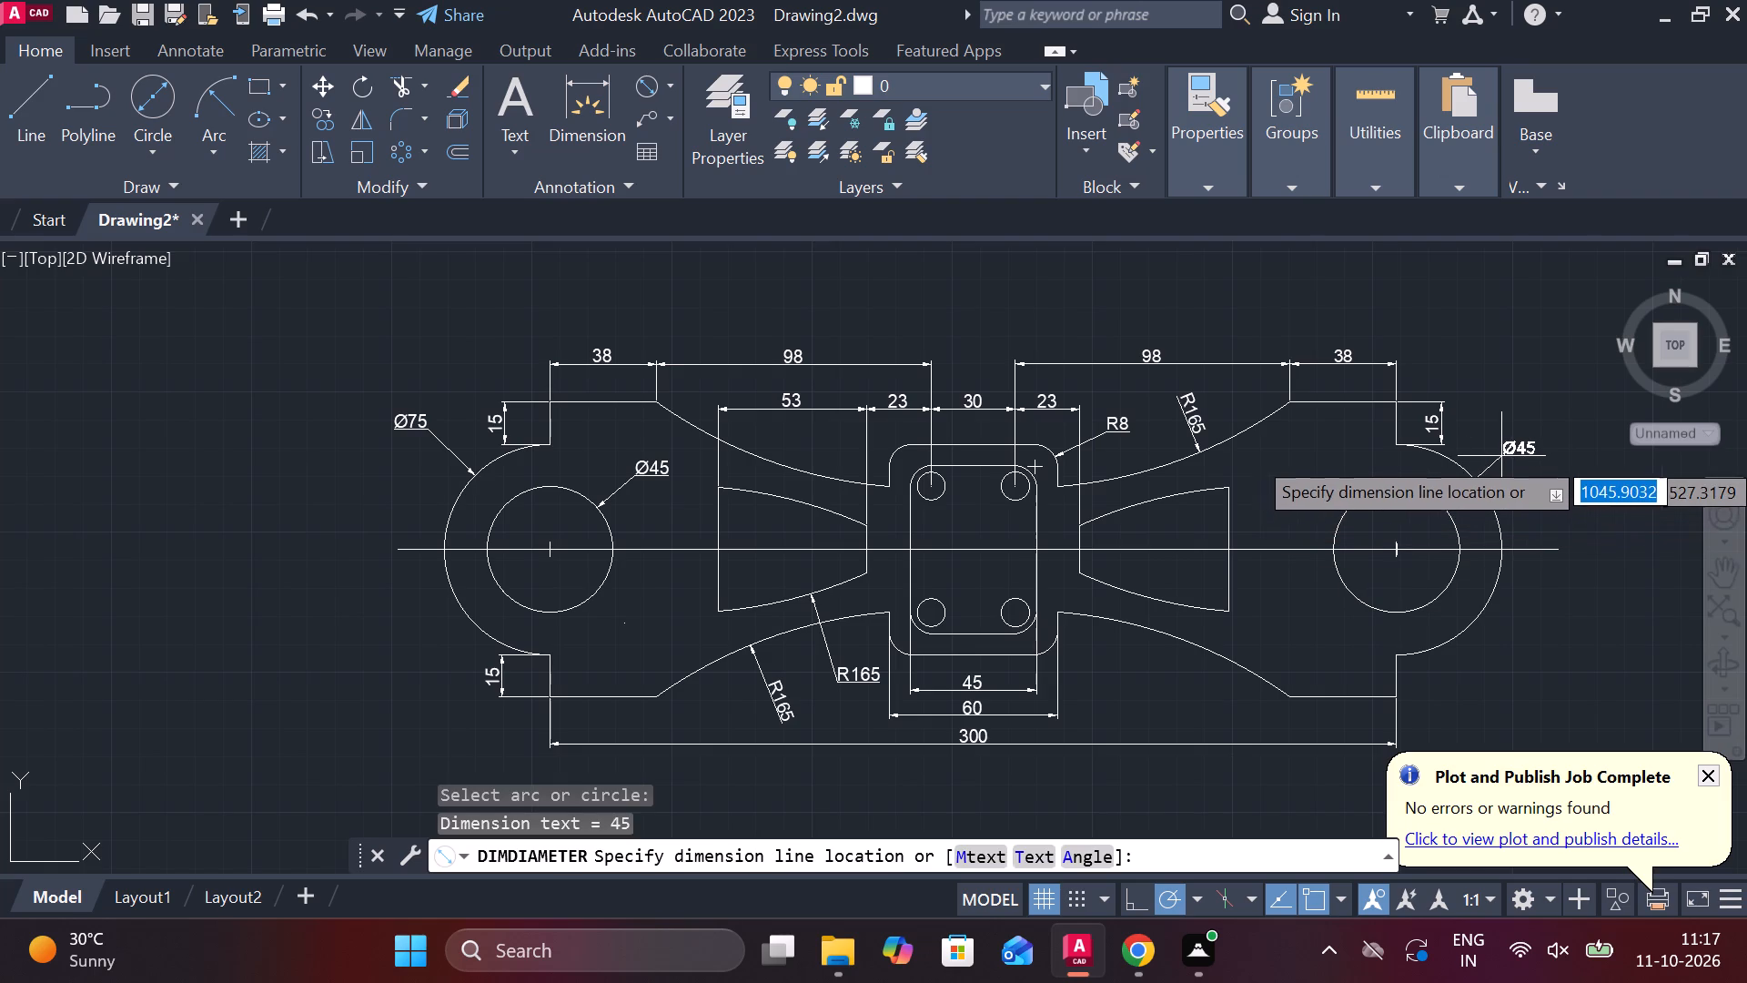
click(1480, 464)
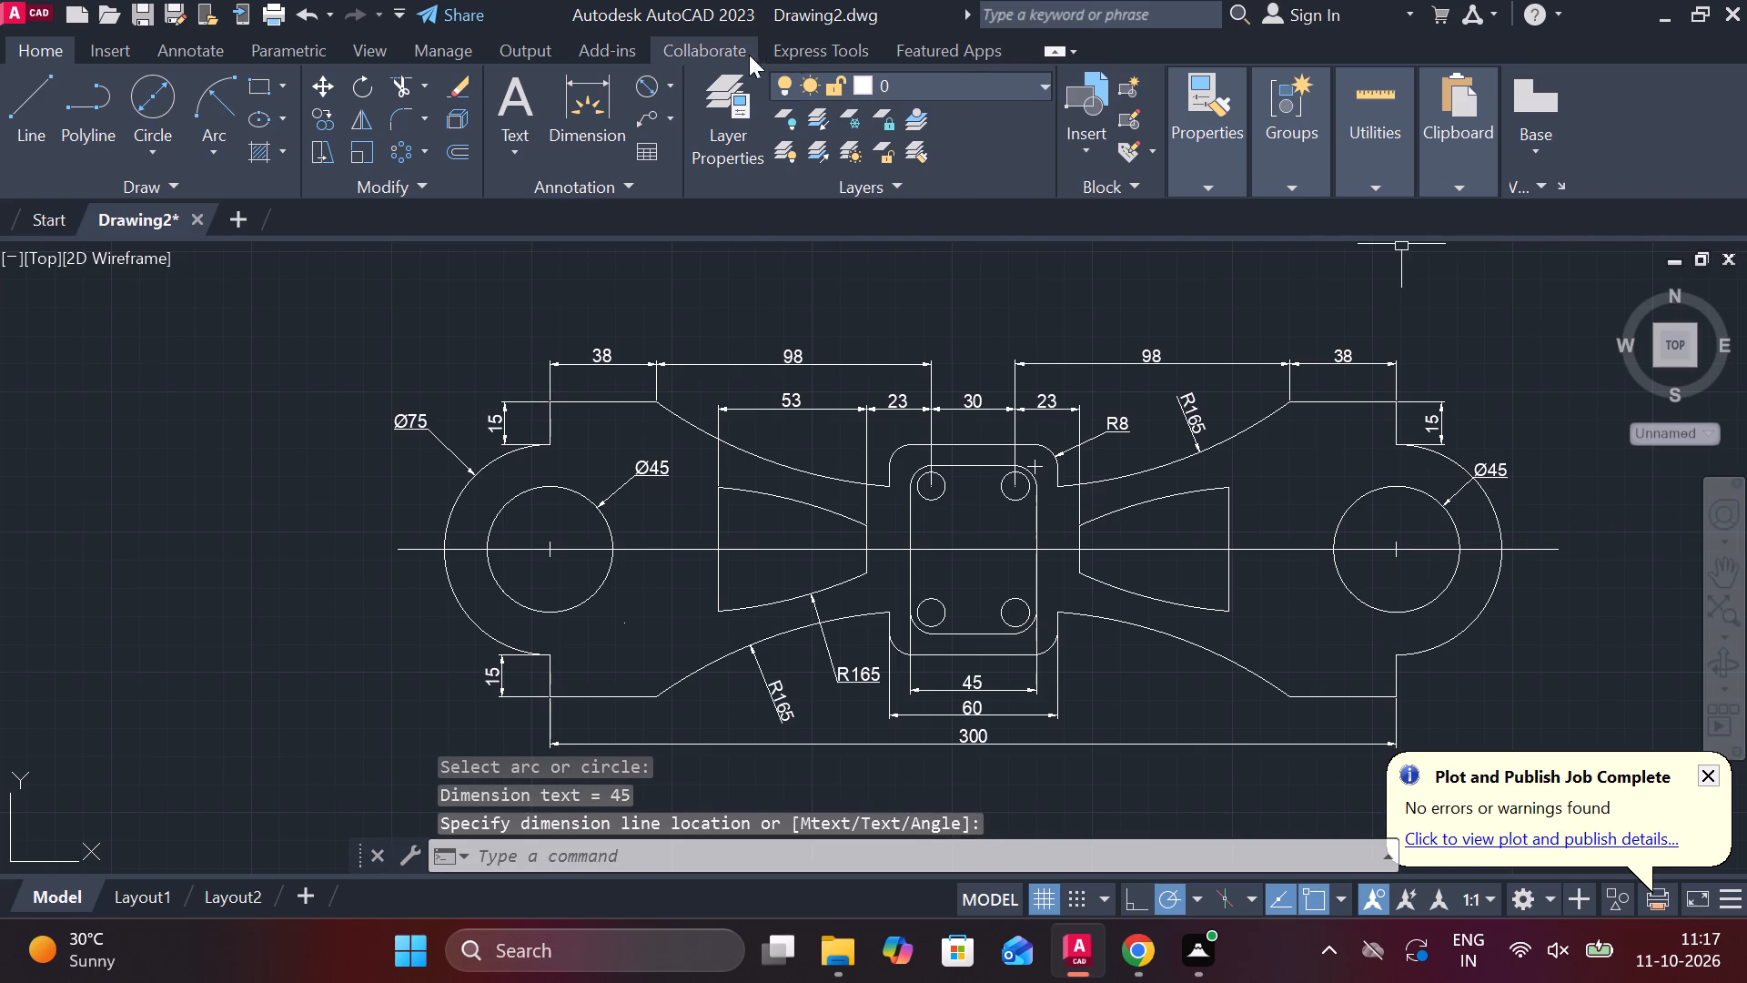
Add a diameter dimension to the right end's outer arc, placed just outside its lower right.
click(668, 86)
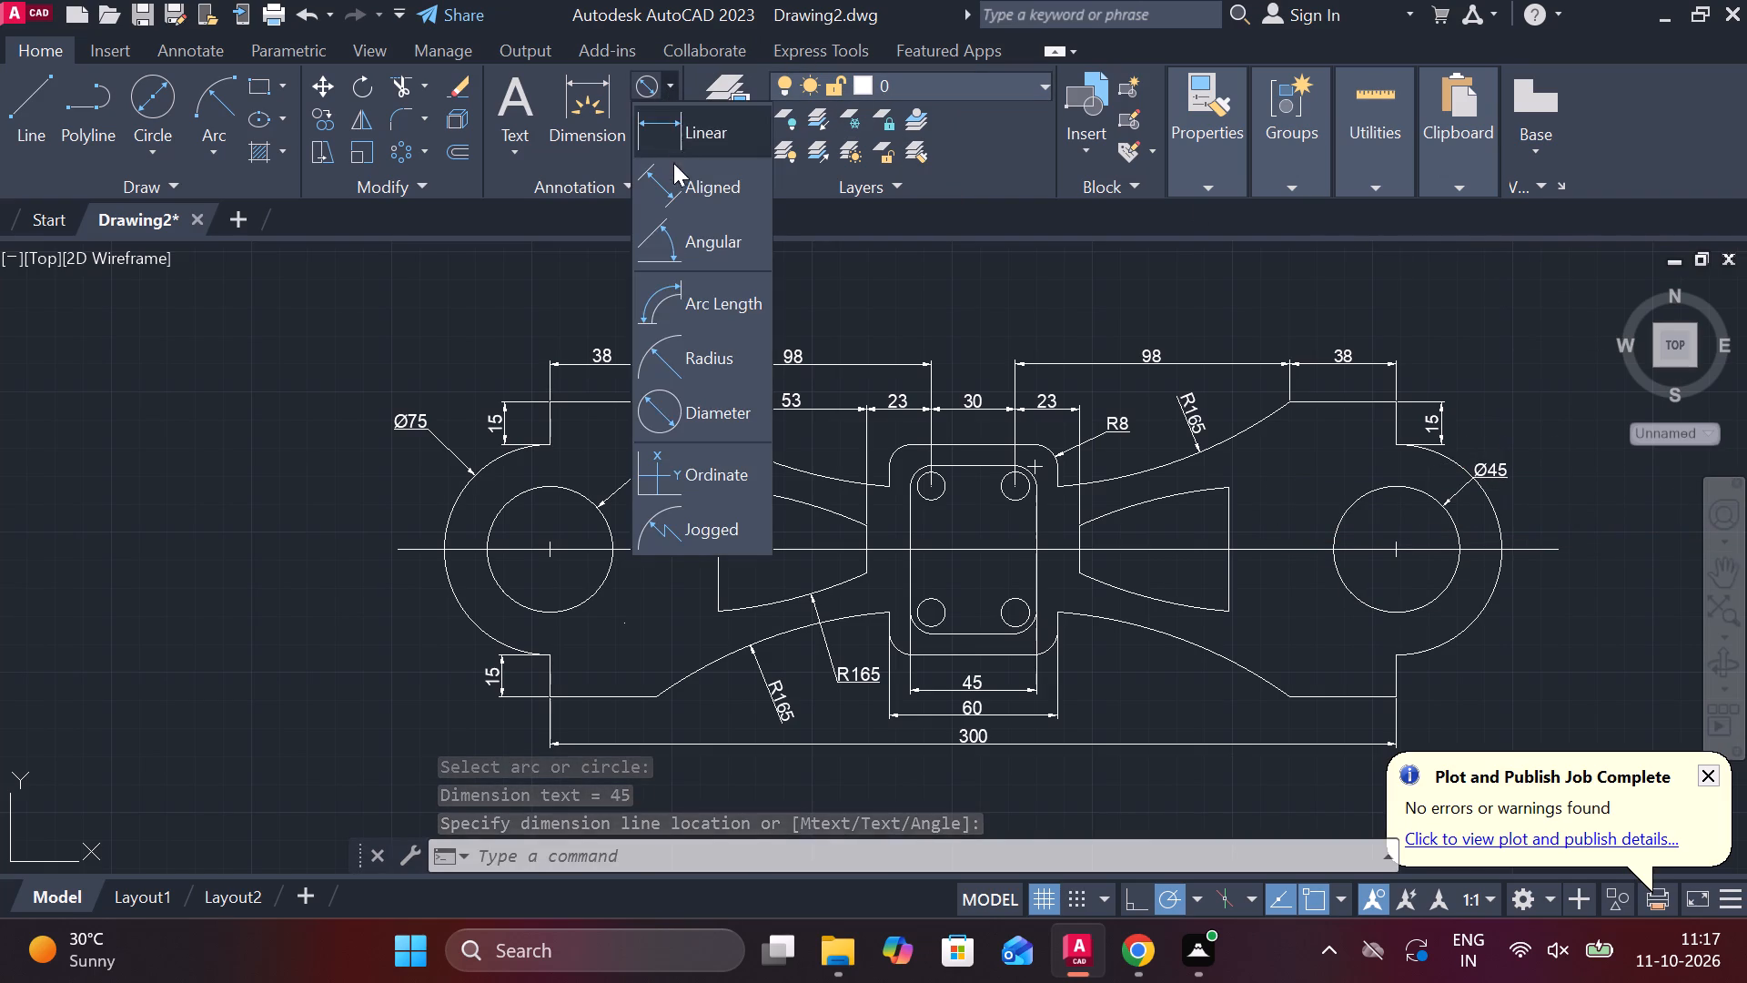
click(676, 410)
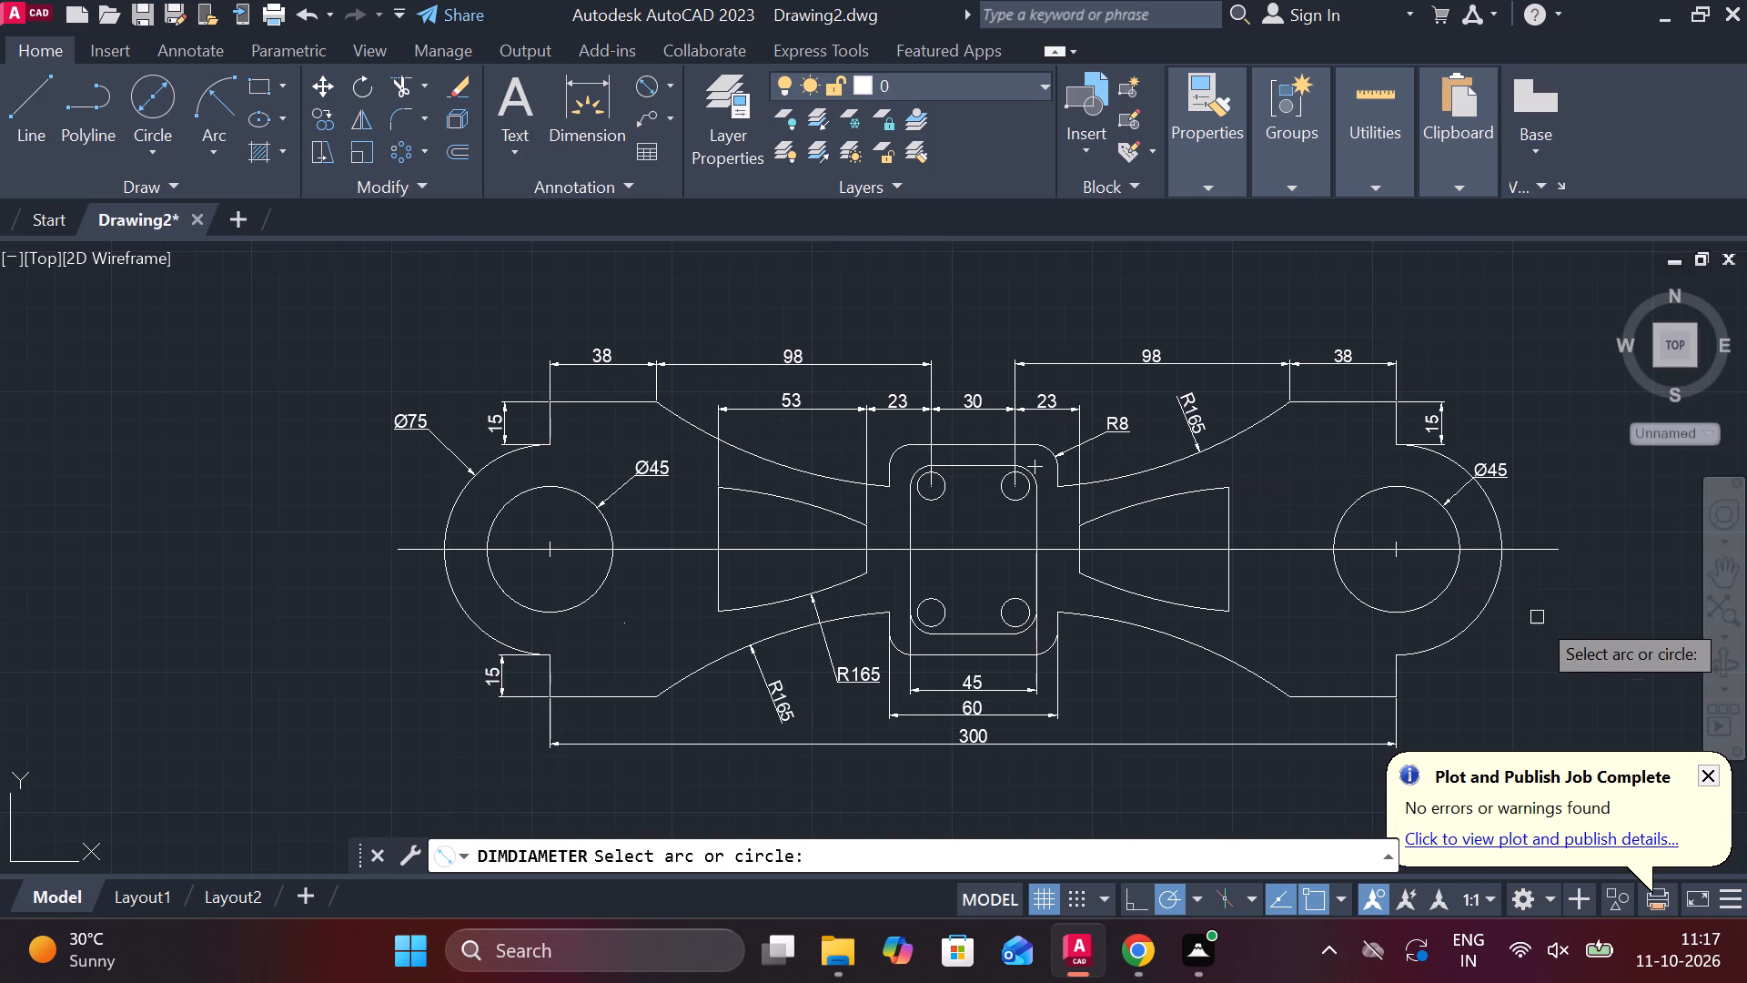
click(1459, 639)
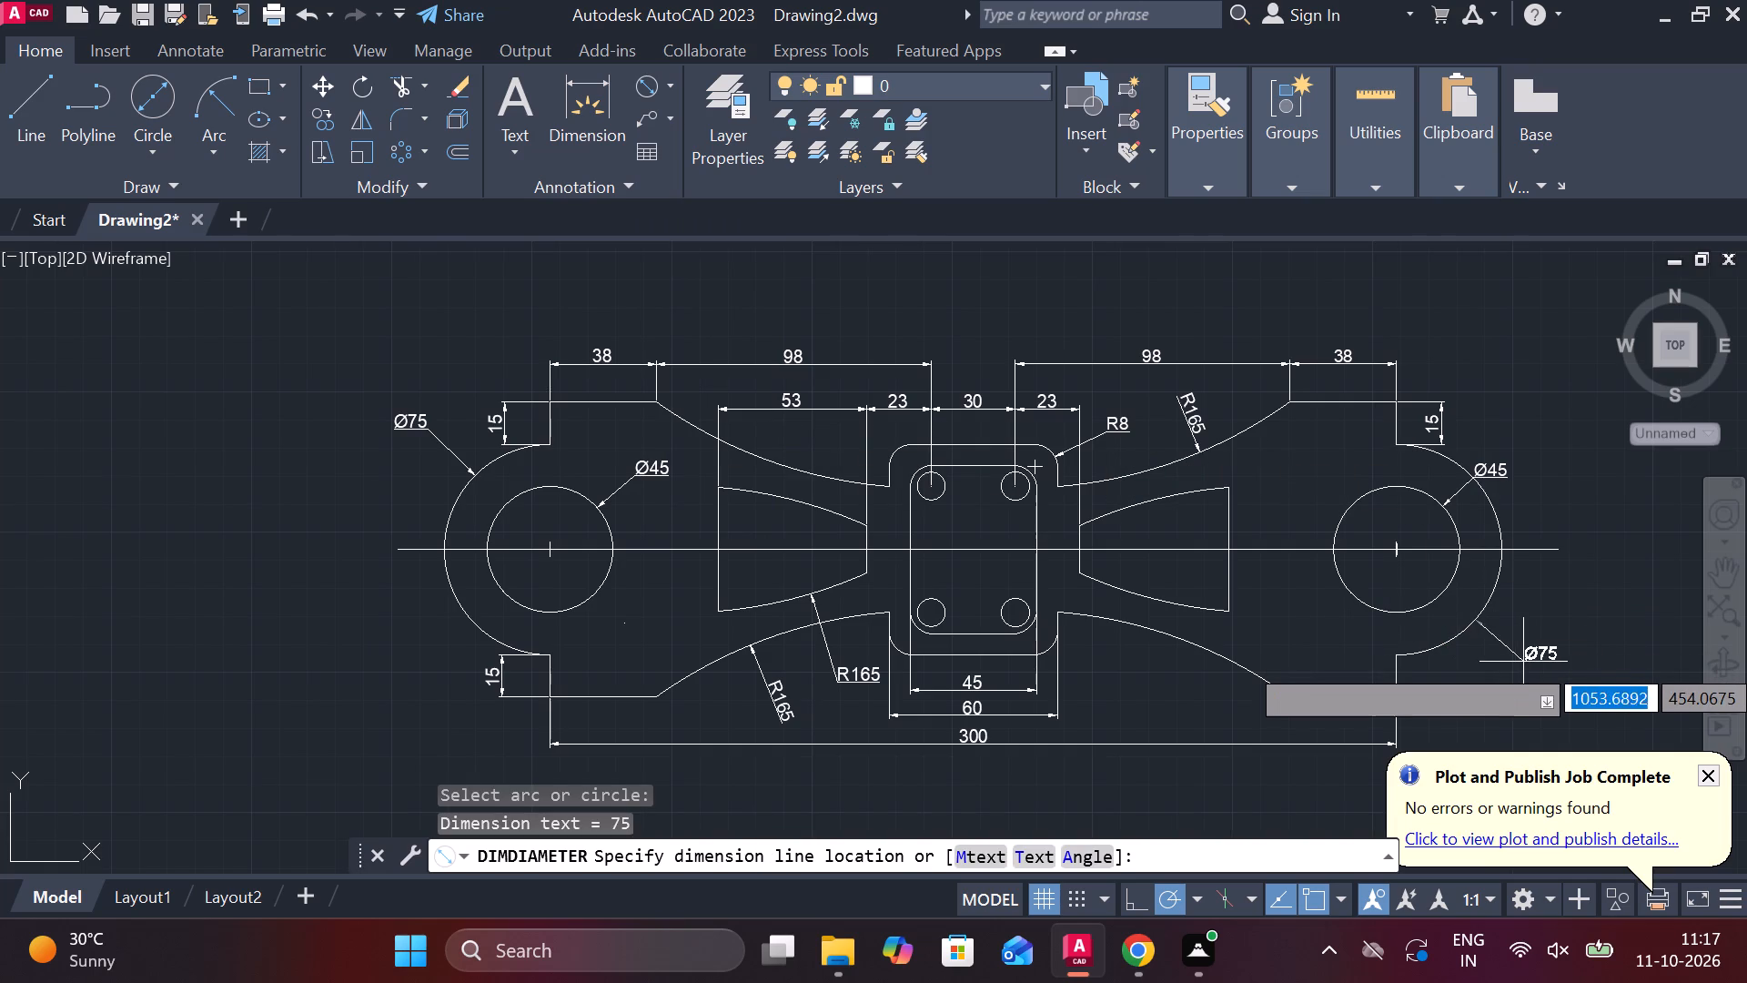
click(1478, 674)
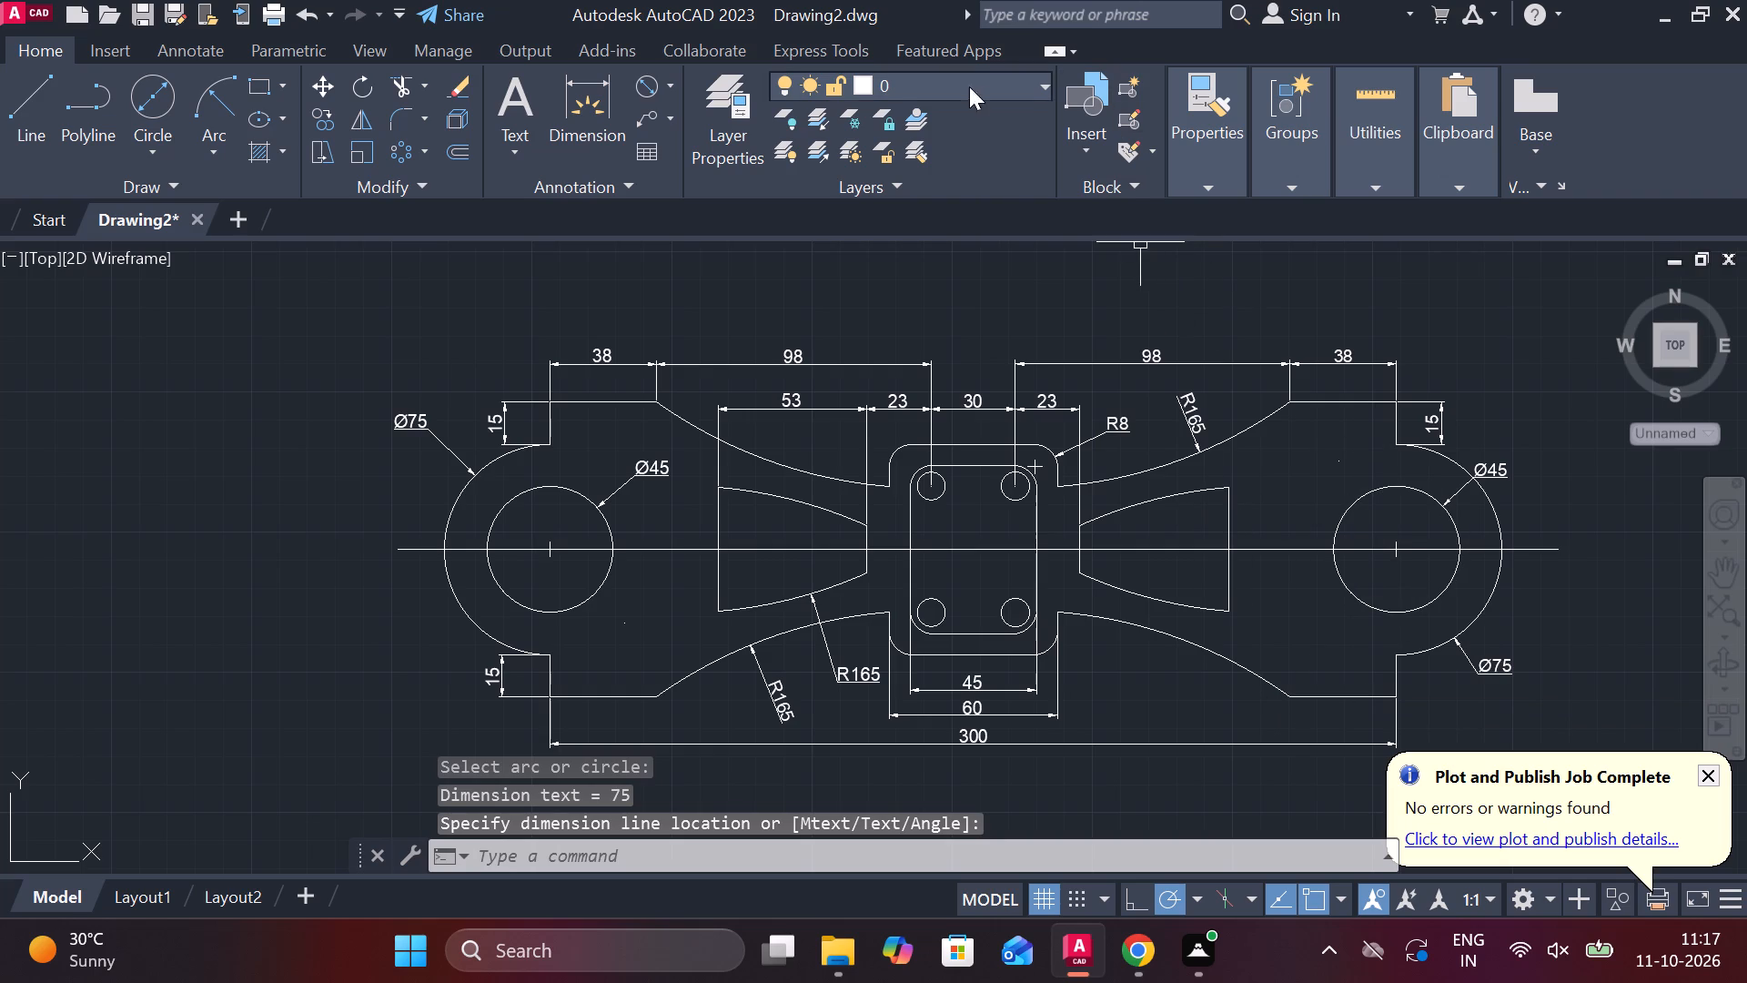
Add a vertical linear dimension to the short lower-right step between the rounded end and the flat edge, placed outside the outline.
click(666, 74)
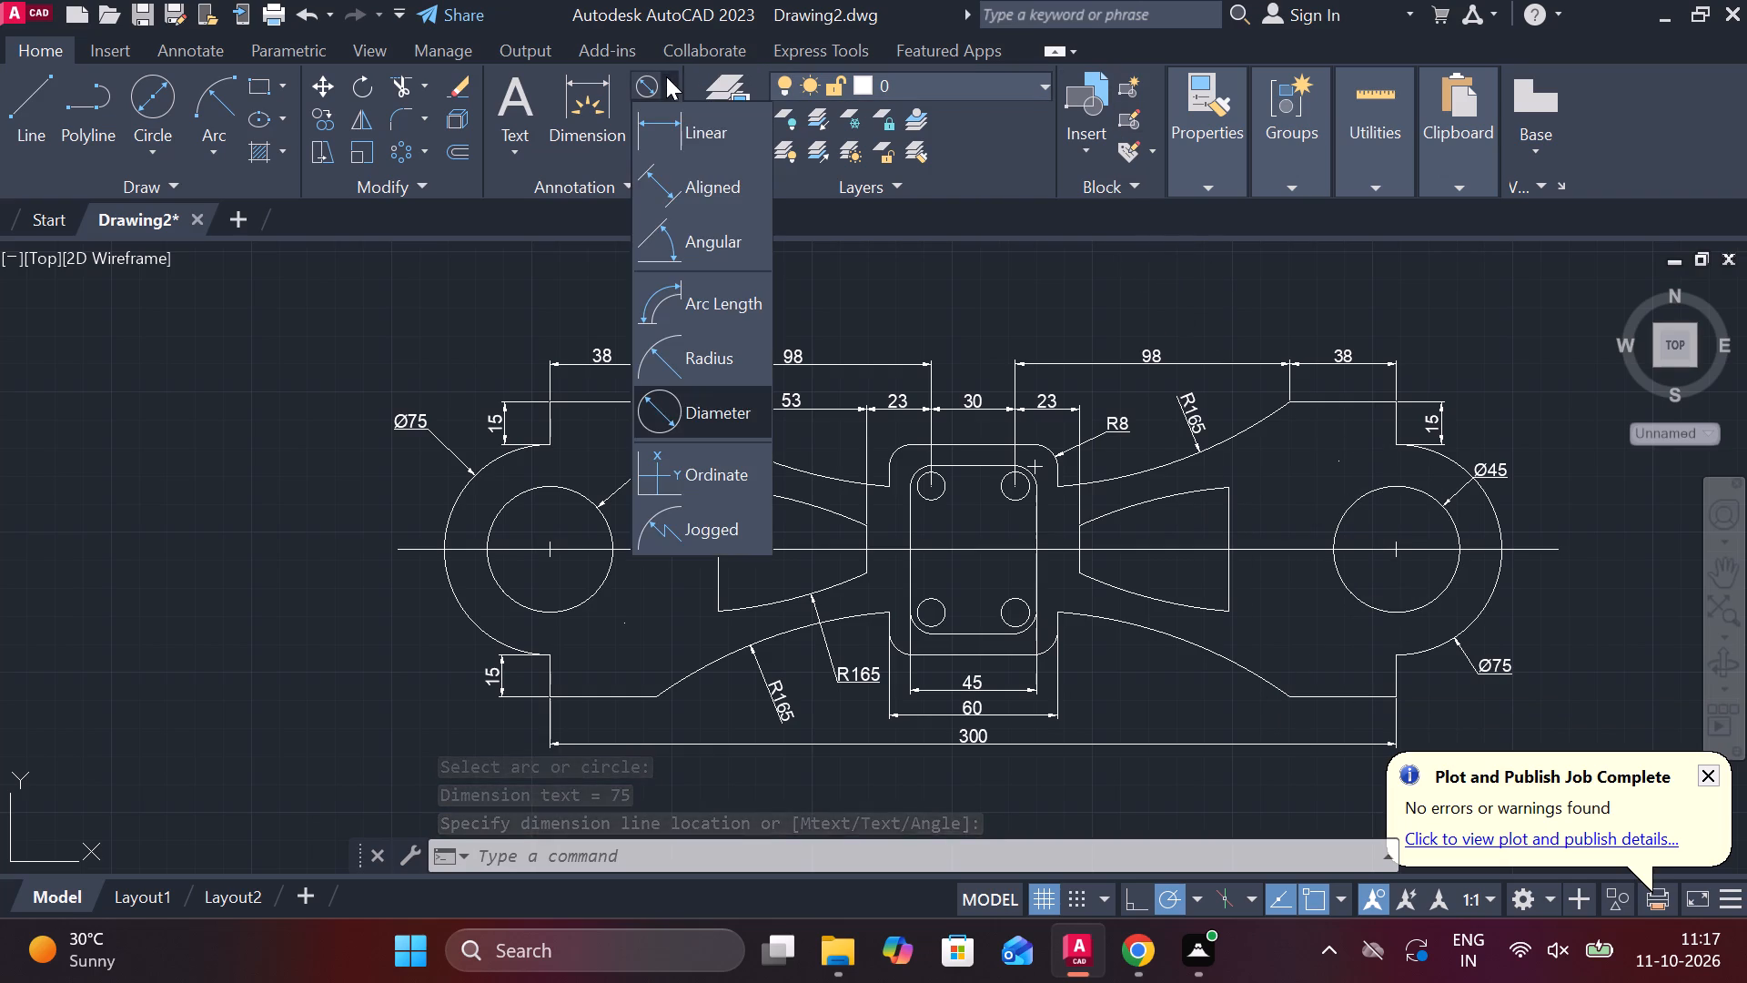
click(686, 131)
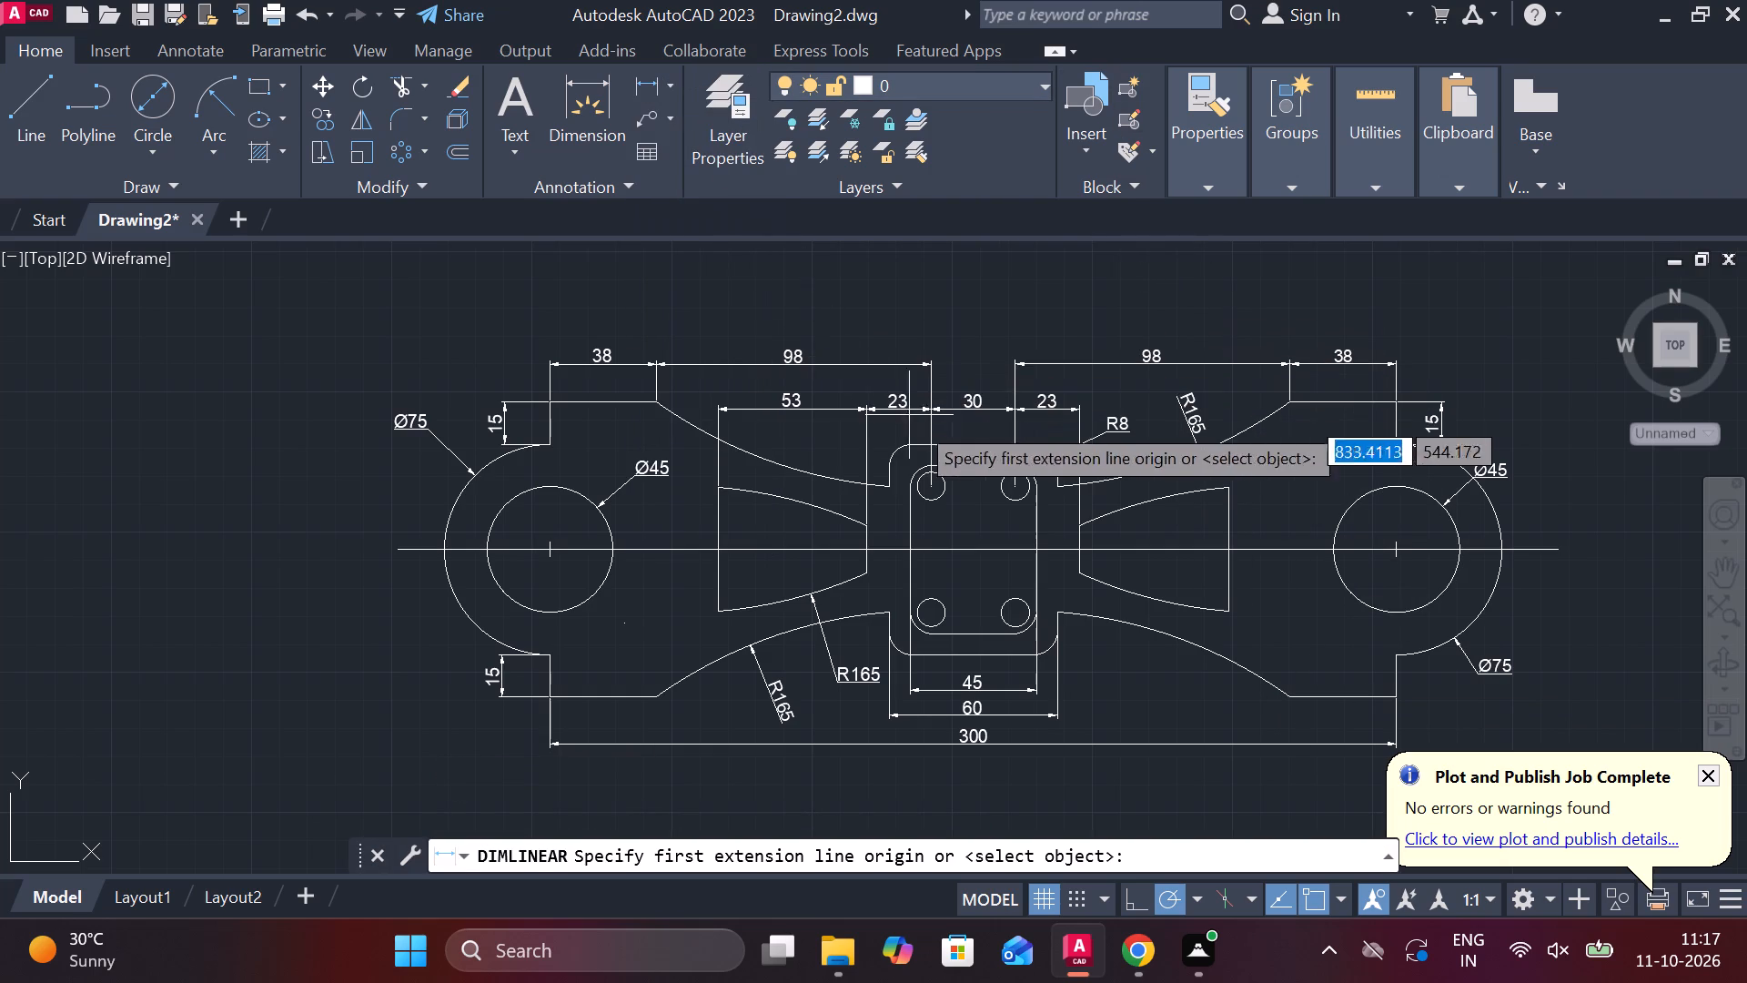
click(1395, 700)
click(1395, 664)
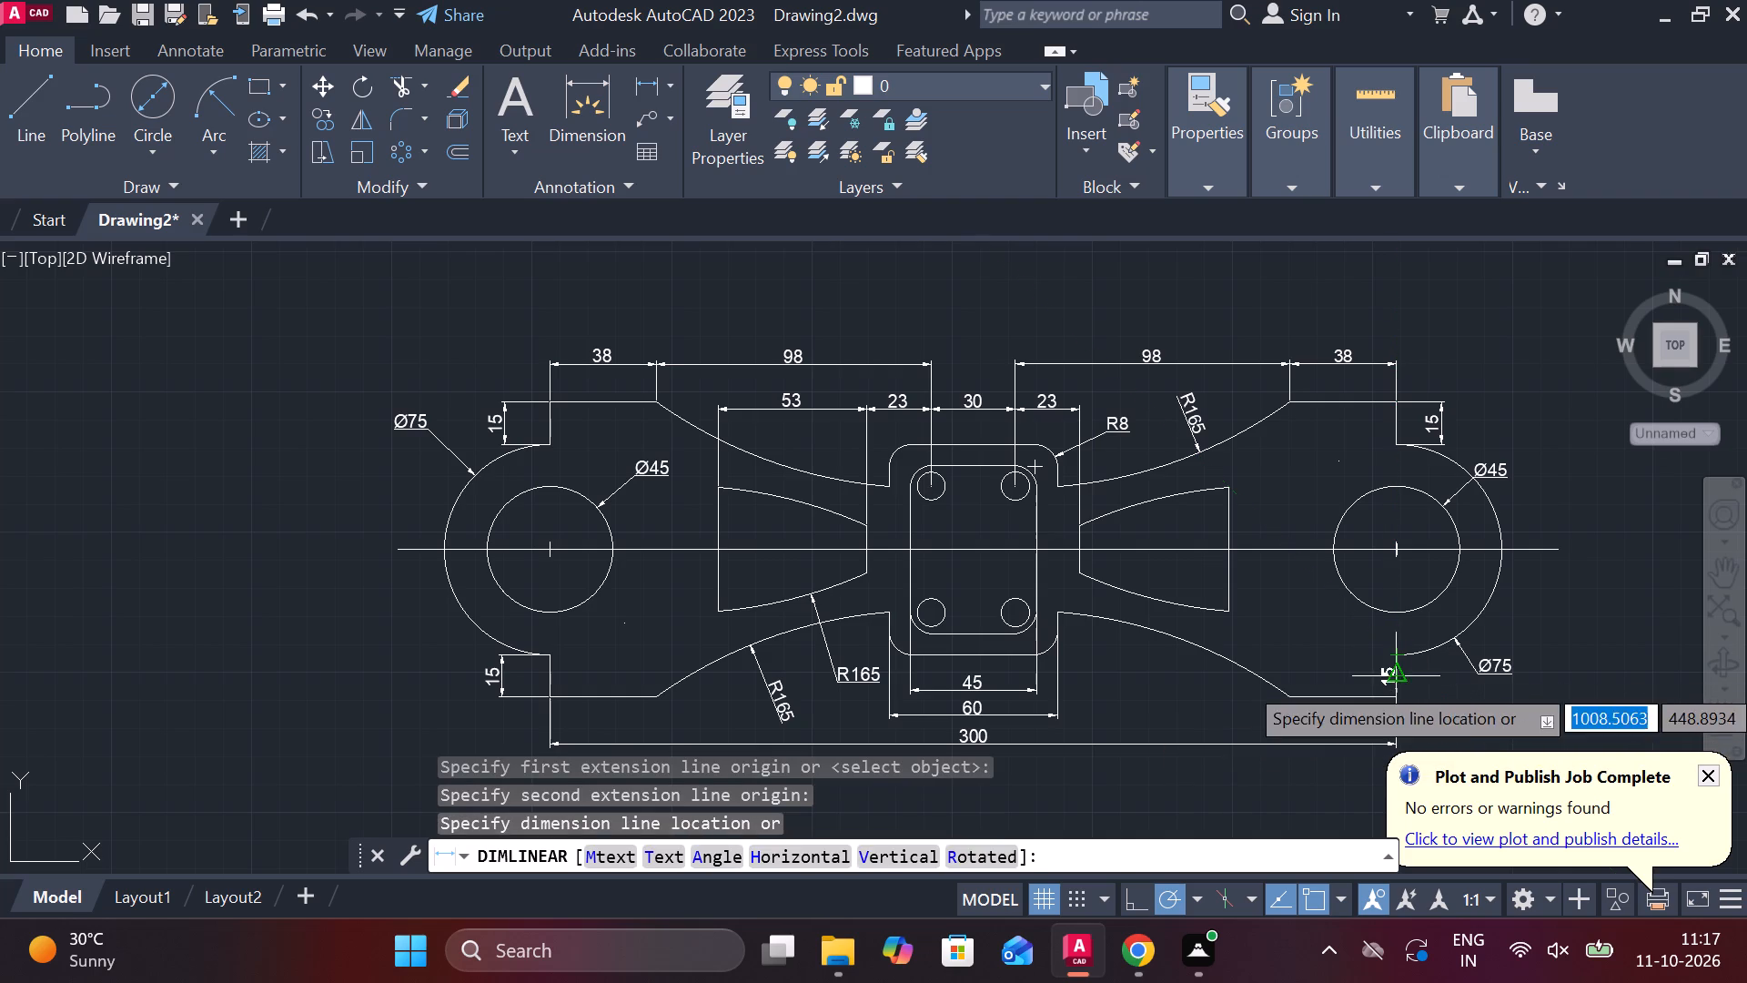
click(1446, 680)
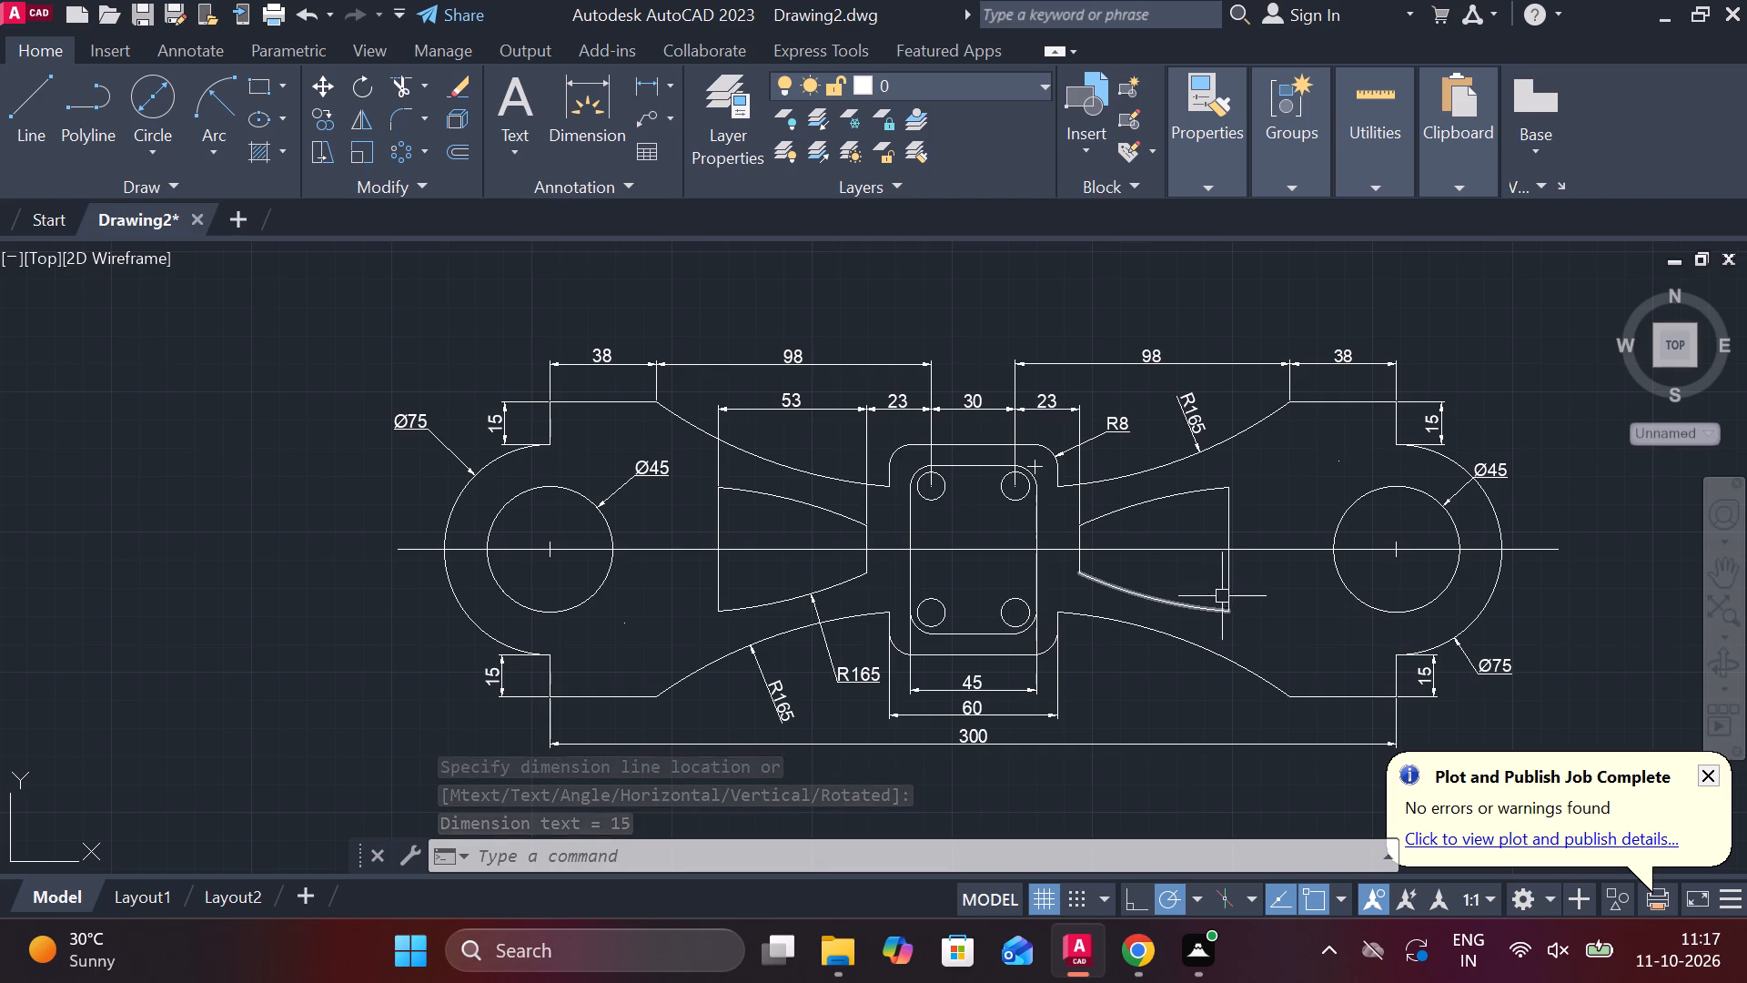
Add a horizontal linear dimension from the right hole's centre to the right tapered cutout's outer edge, level with the centre plate's 60 dimension.
click(655, 84)
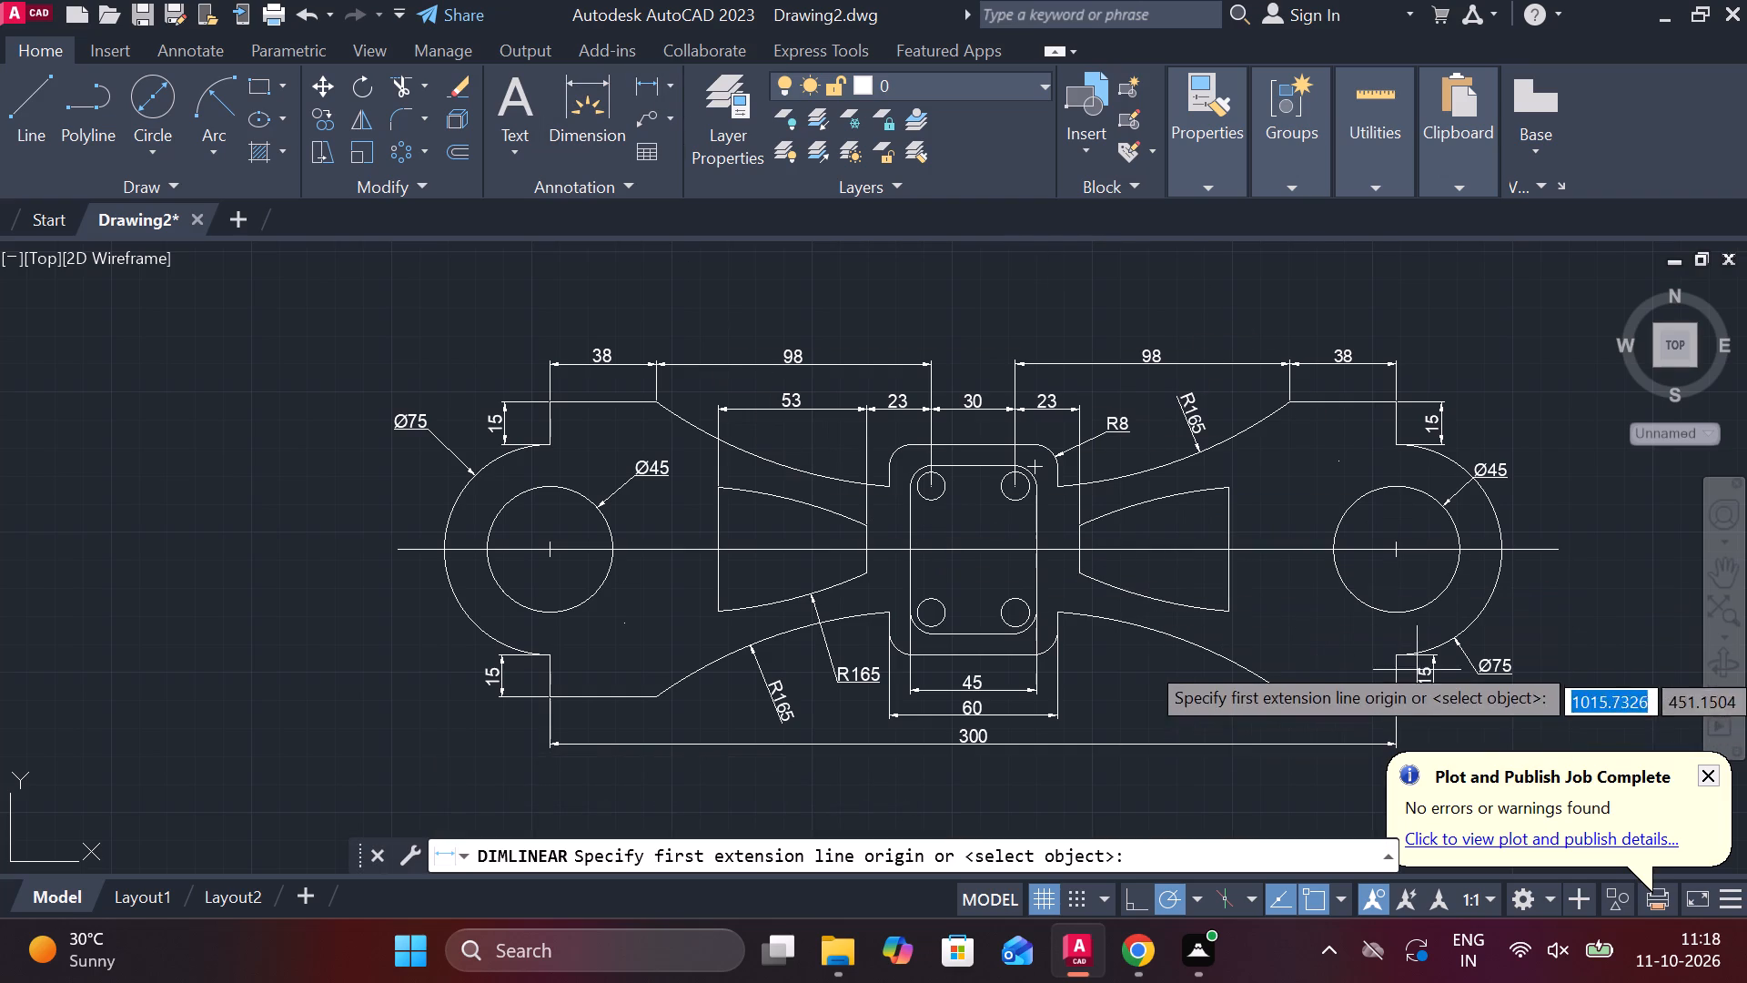
click(1393, 546)
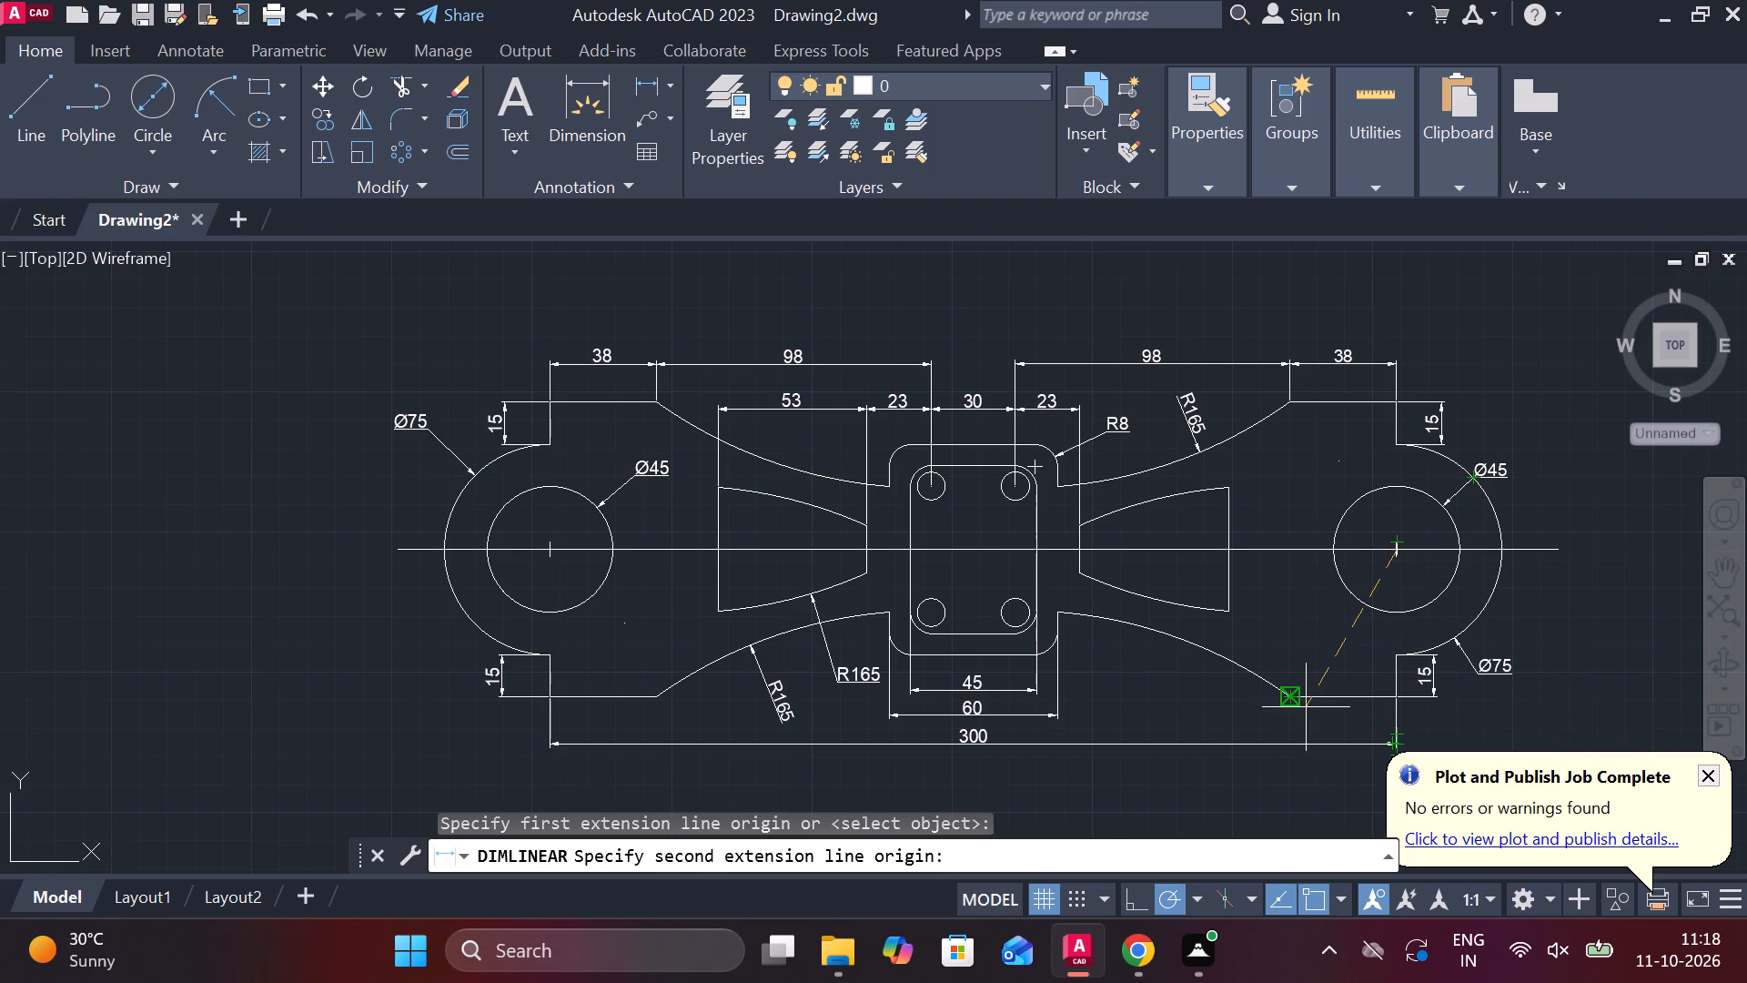
click(1227, 555)
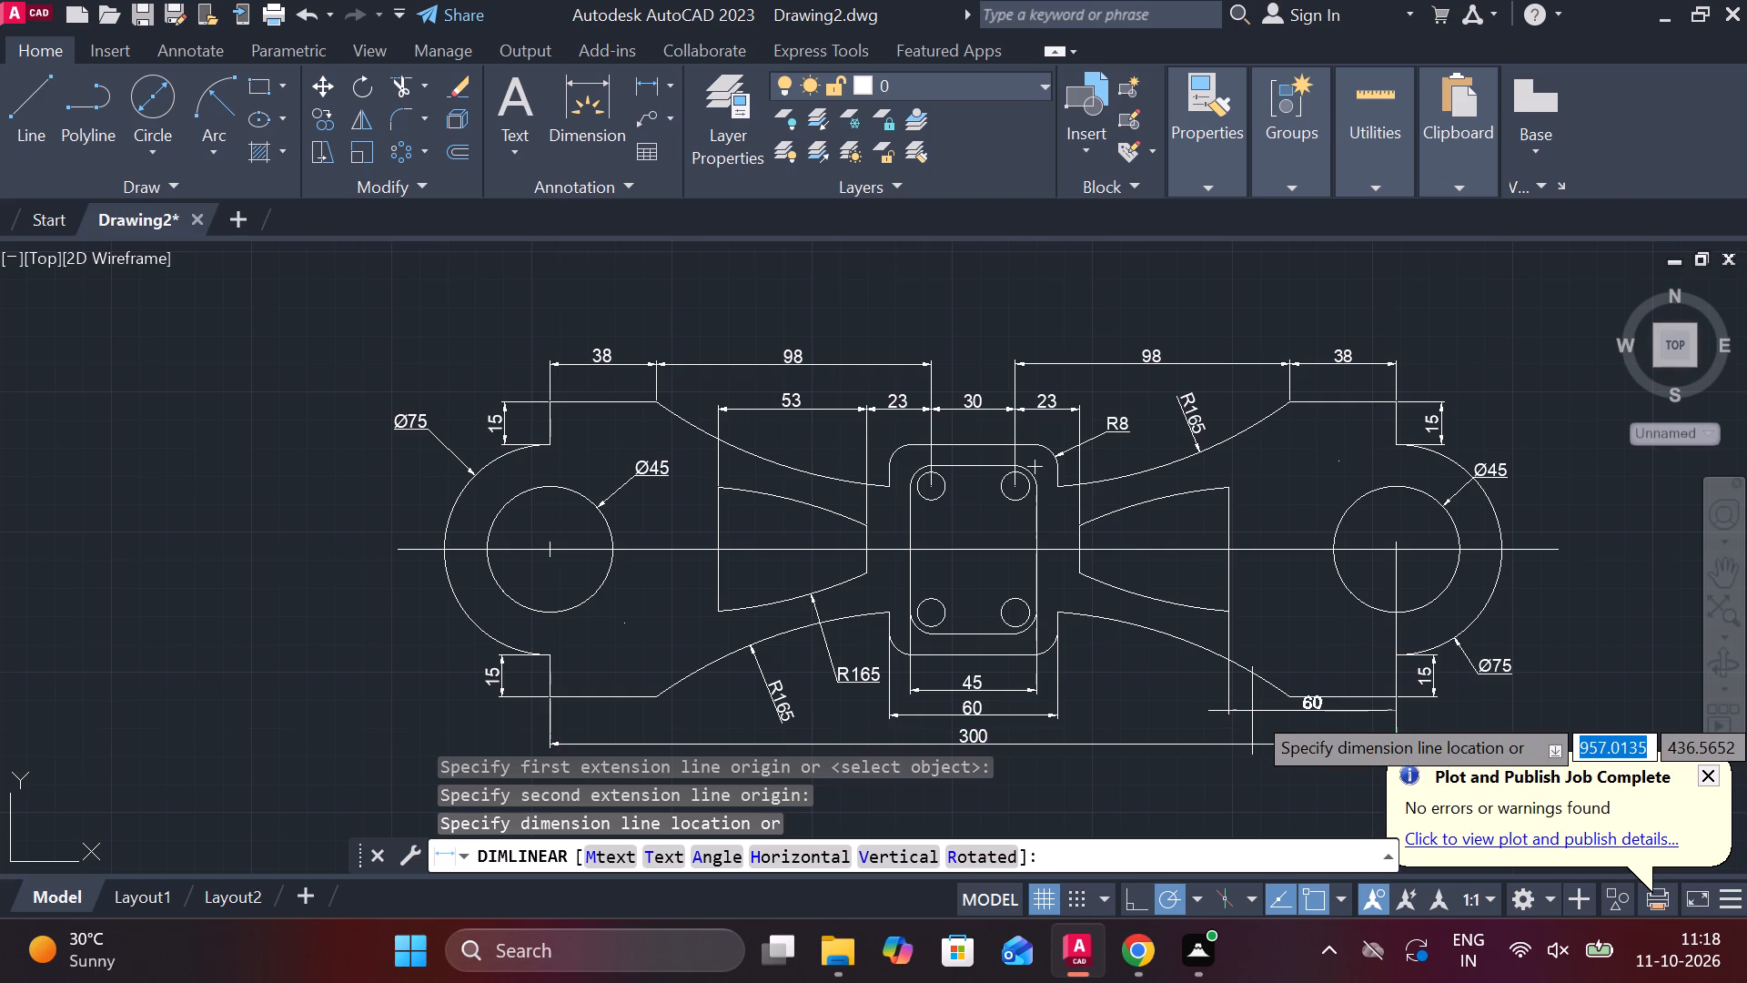
scroll(1252, 714, up, 2)
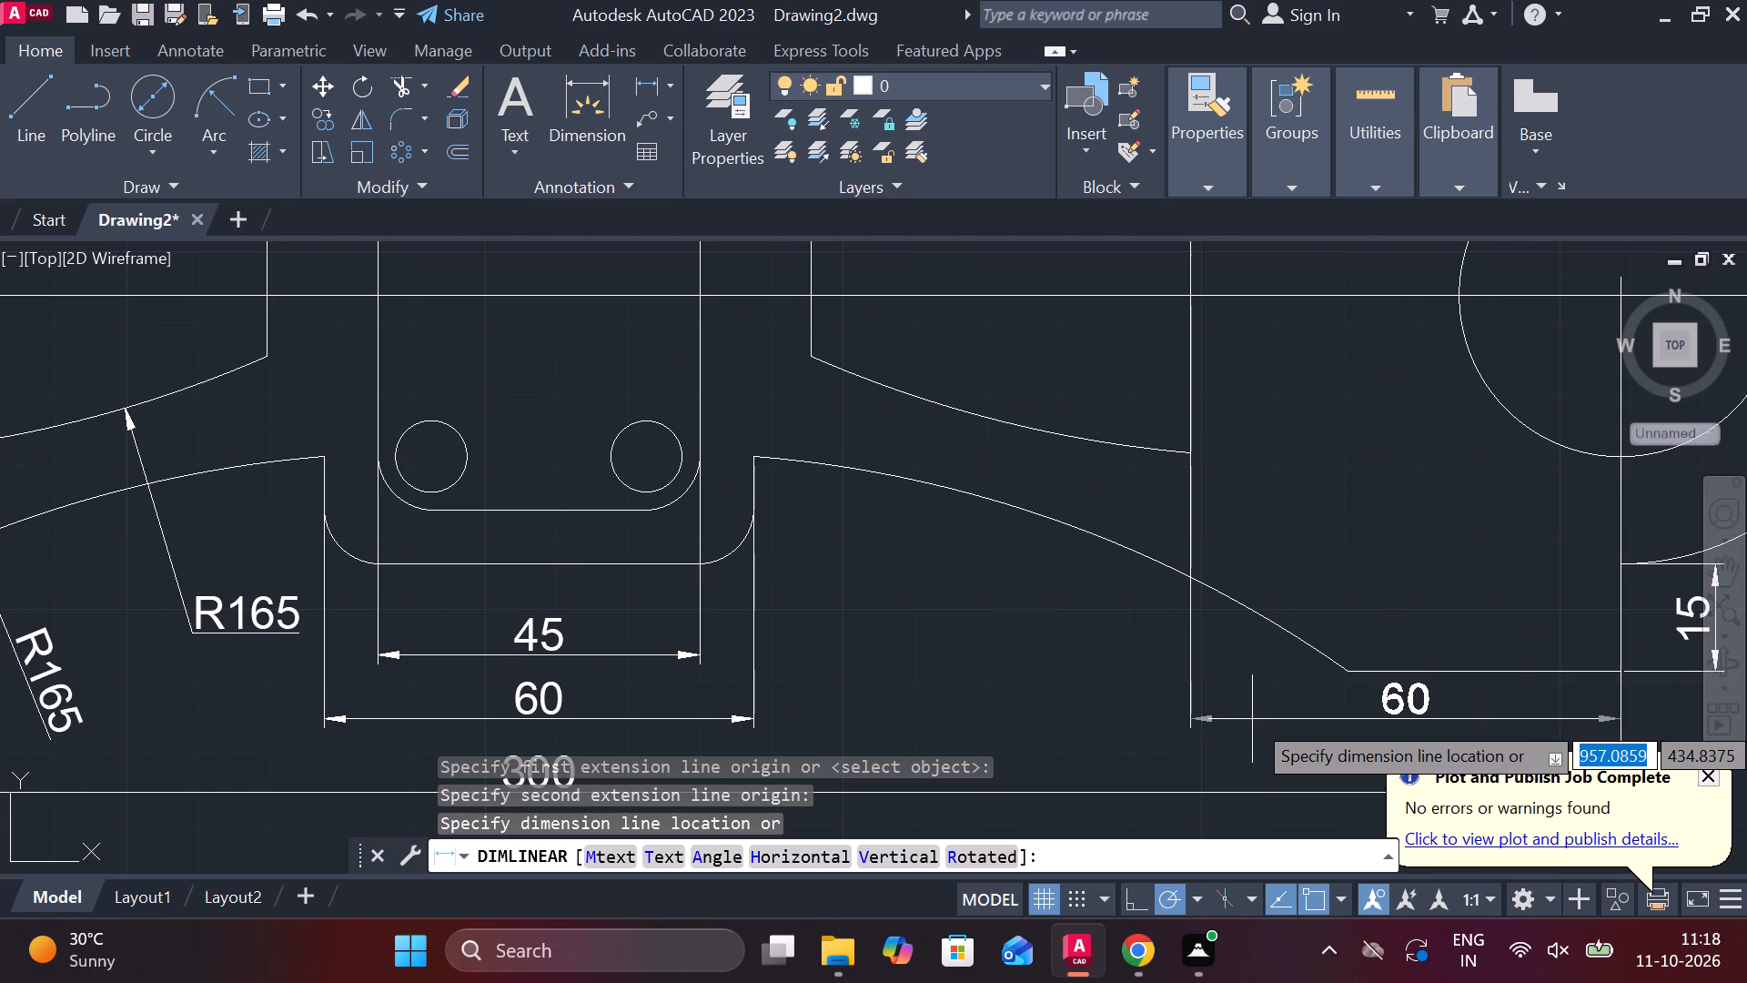
click(1252, 719)
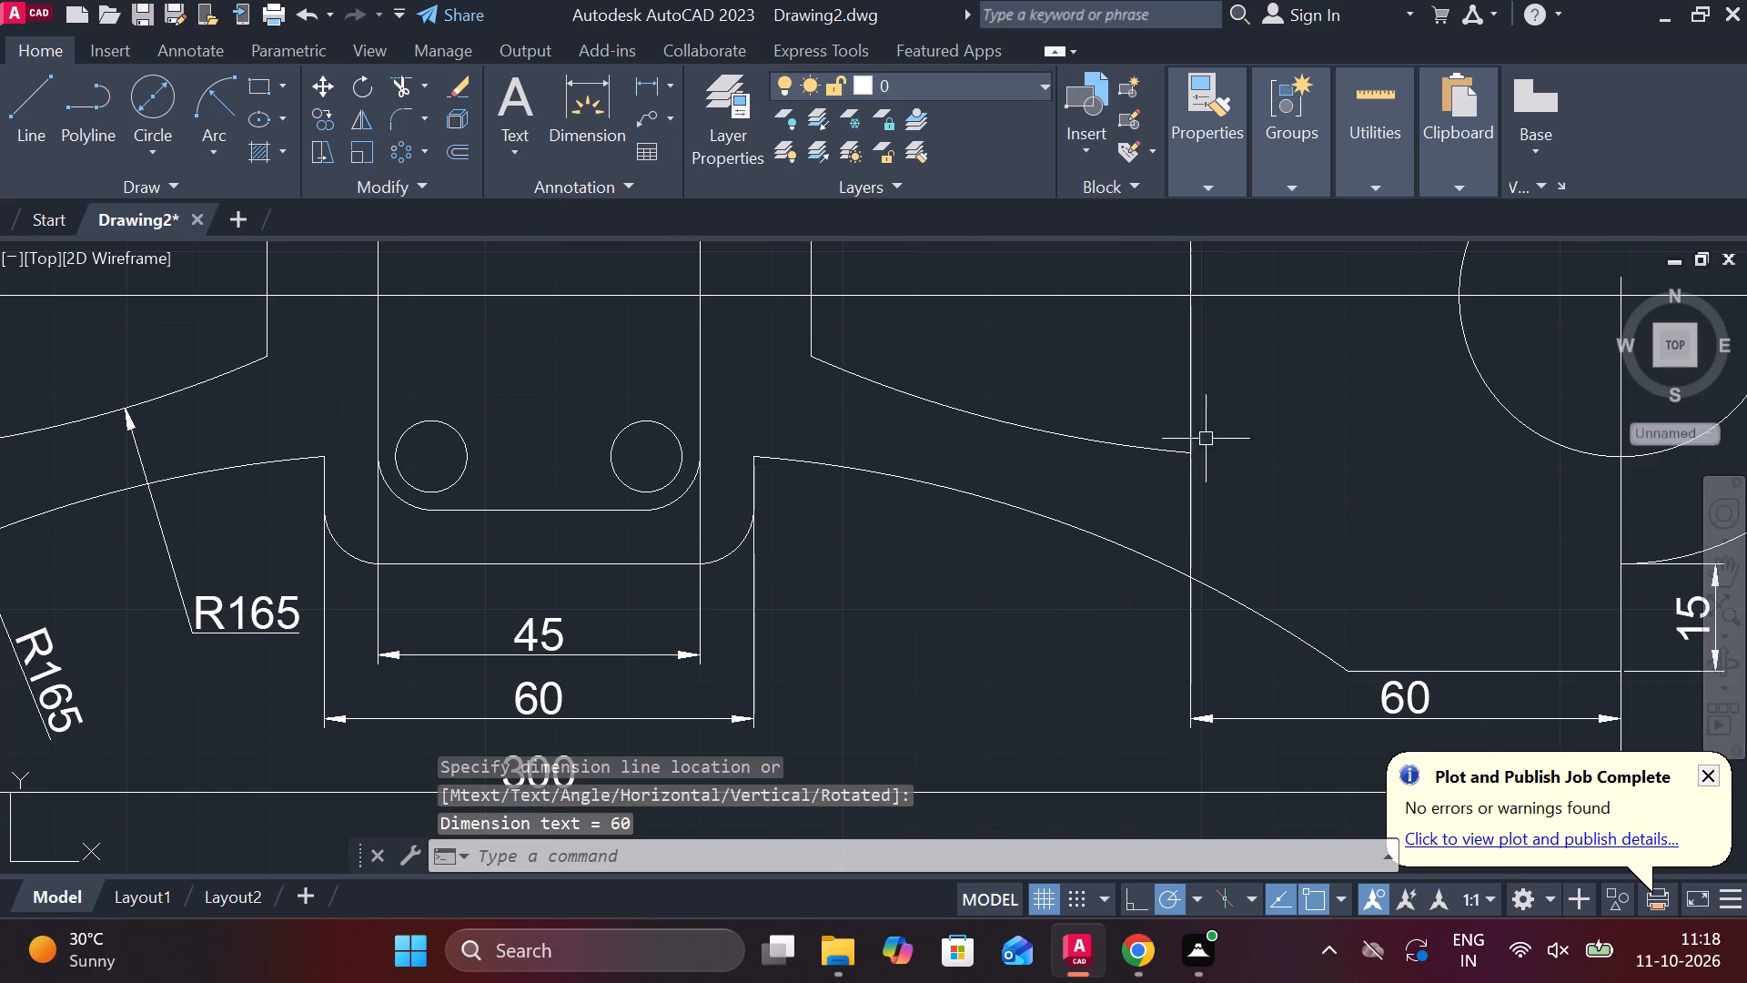
Add a horizontal linear dimension between the right tapered cutout's lower outer and inner corners, in line with the adjacent hole-to-cutout dimension.
click(644, 77)
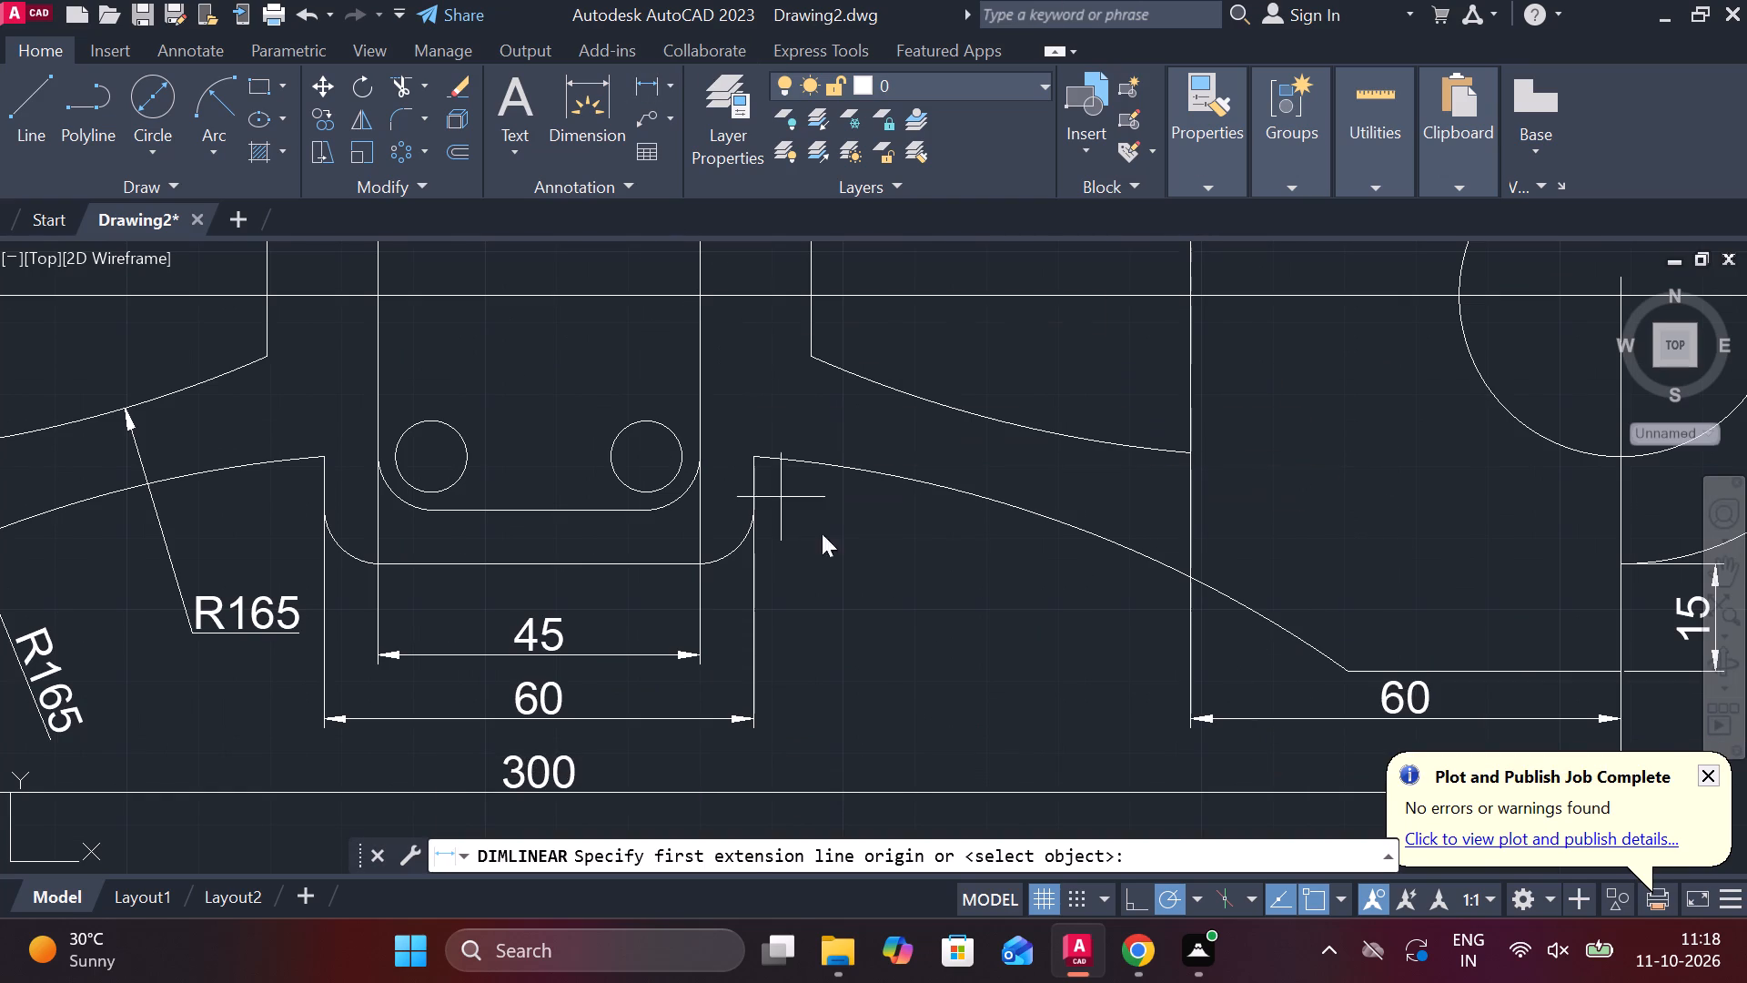
click(1185, 460)
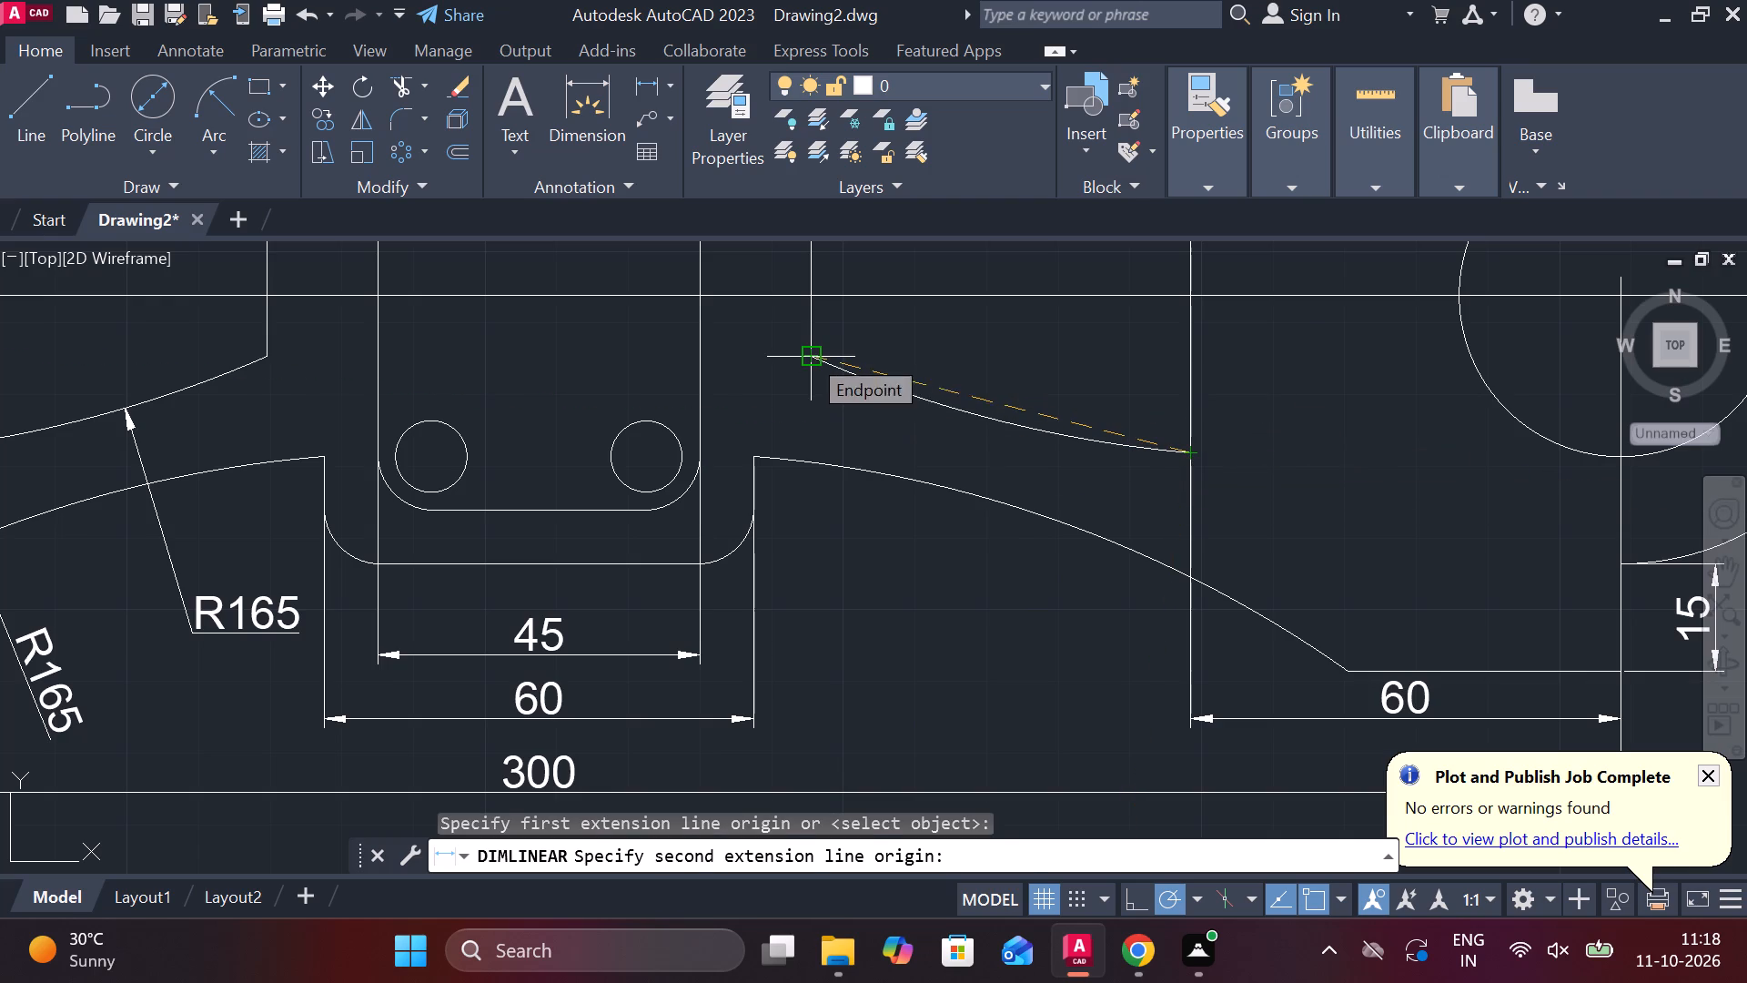
click(807, 353)
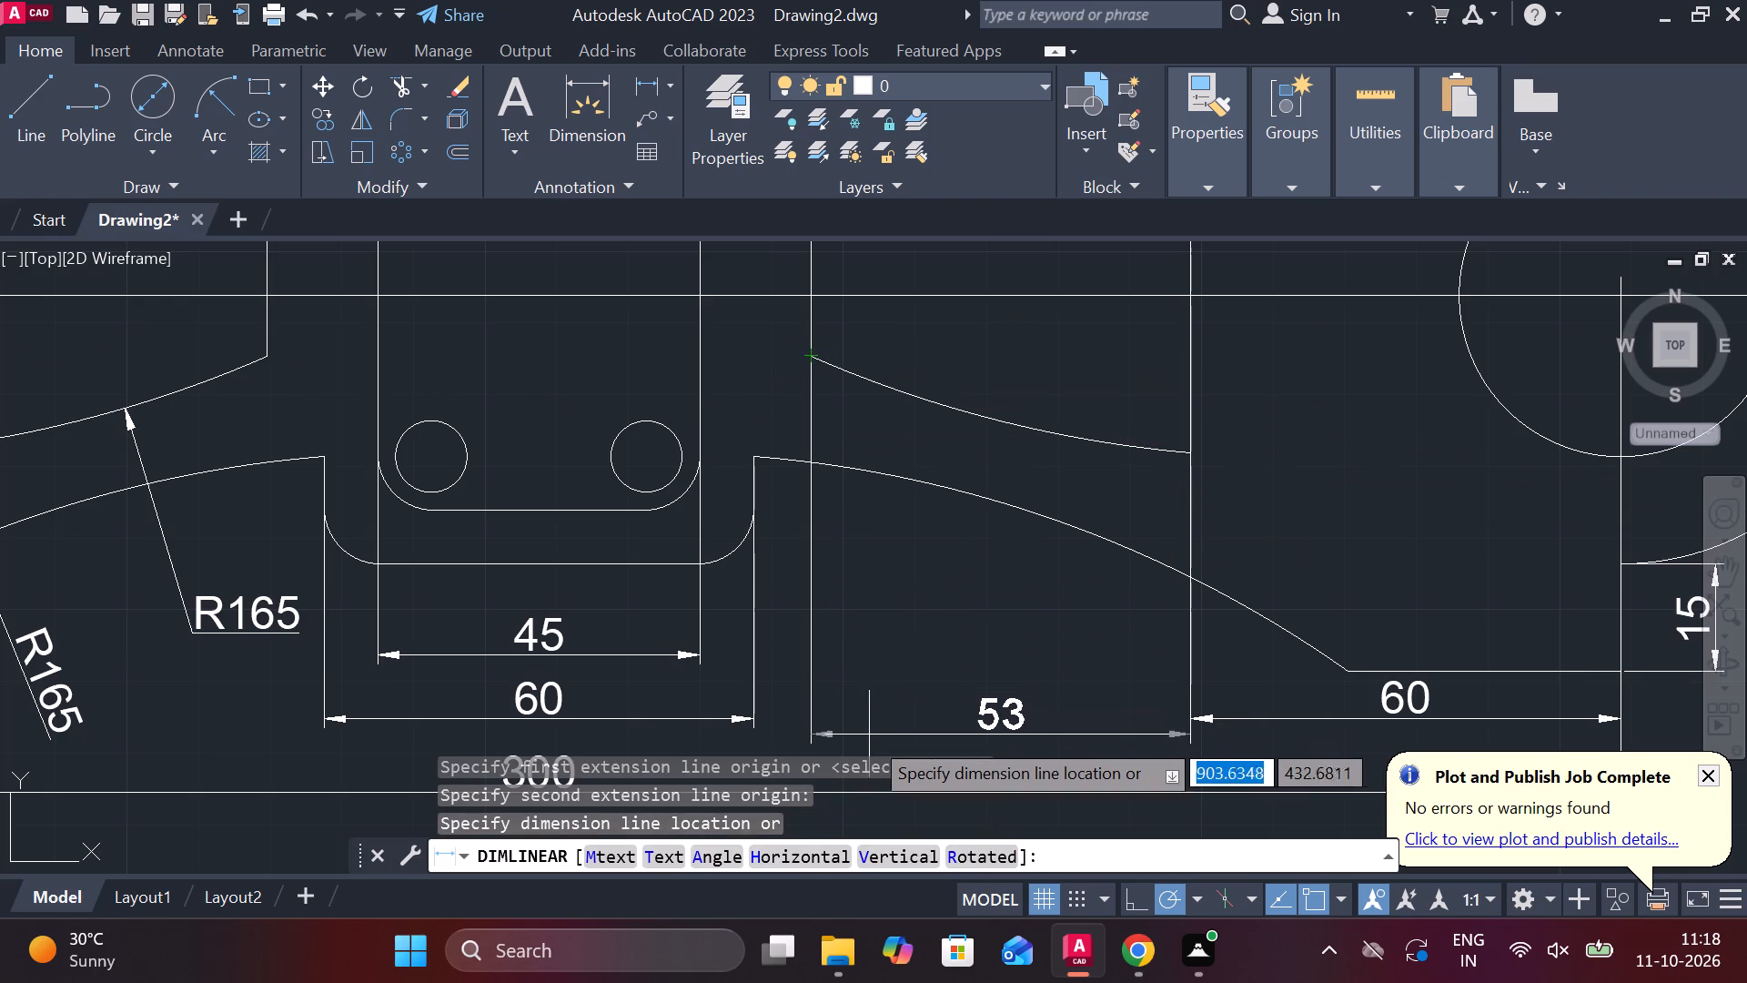
click(871, 719)
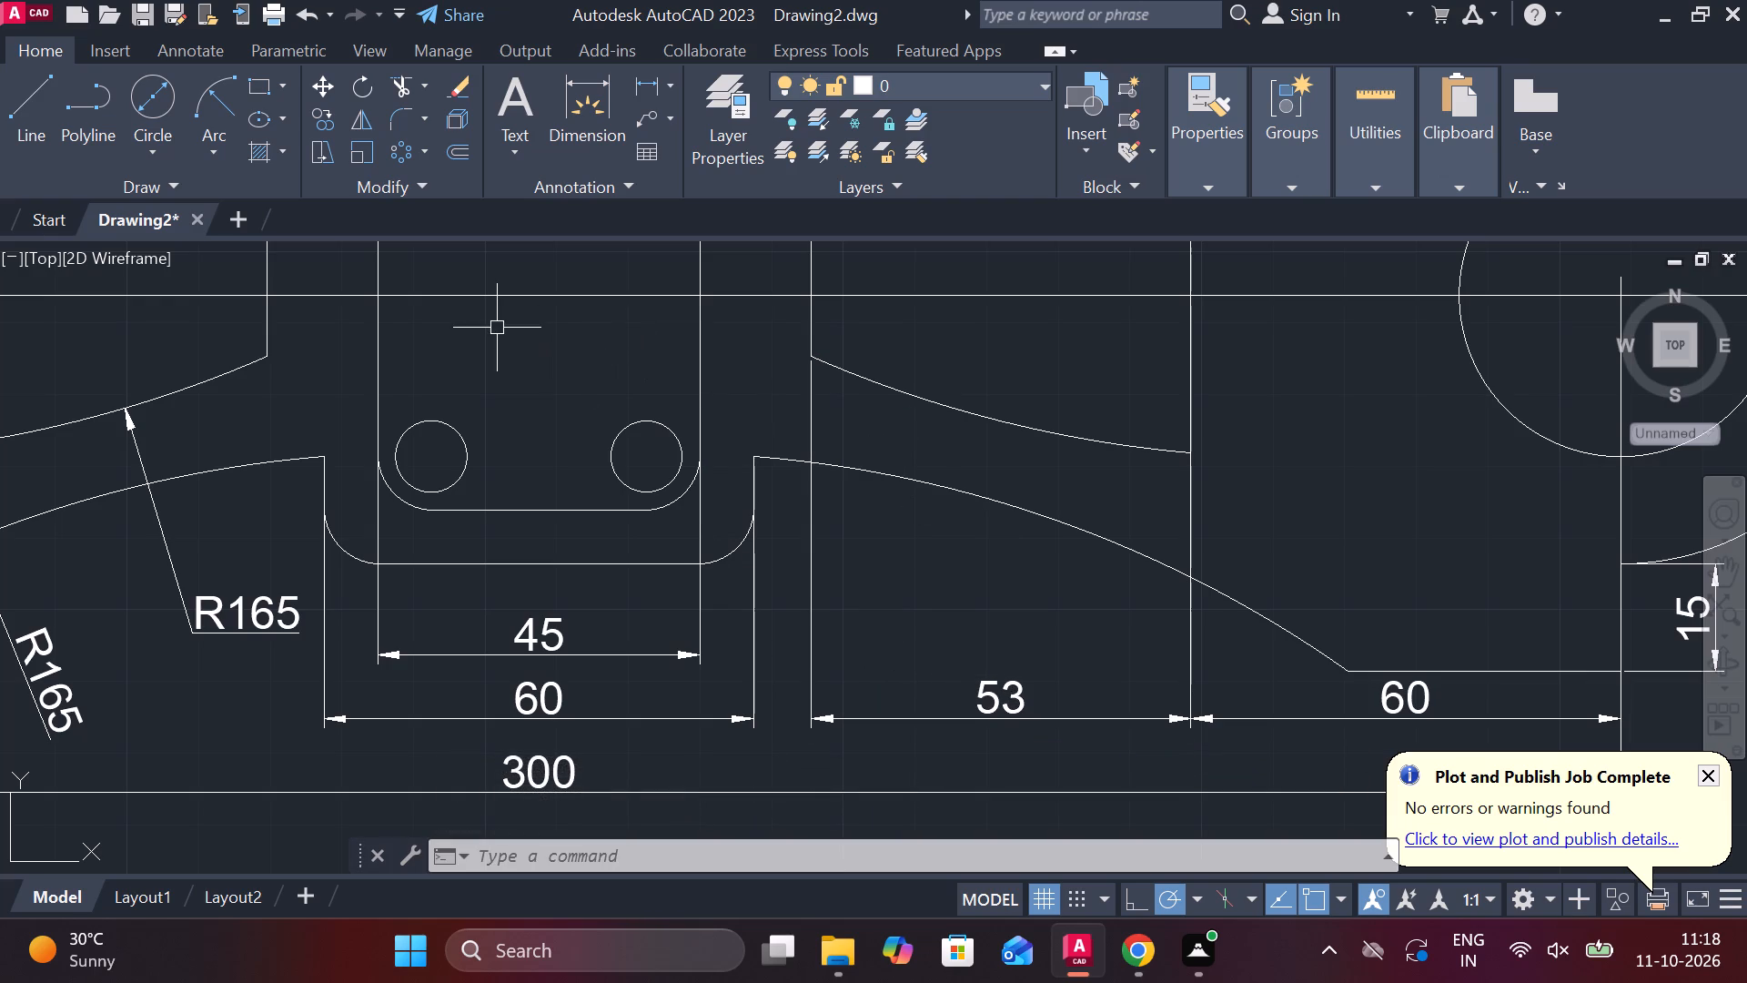
scroll(553, 383, down, 1)
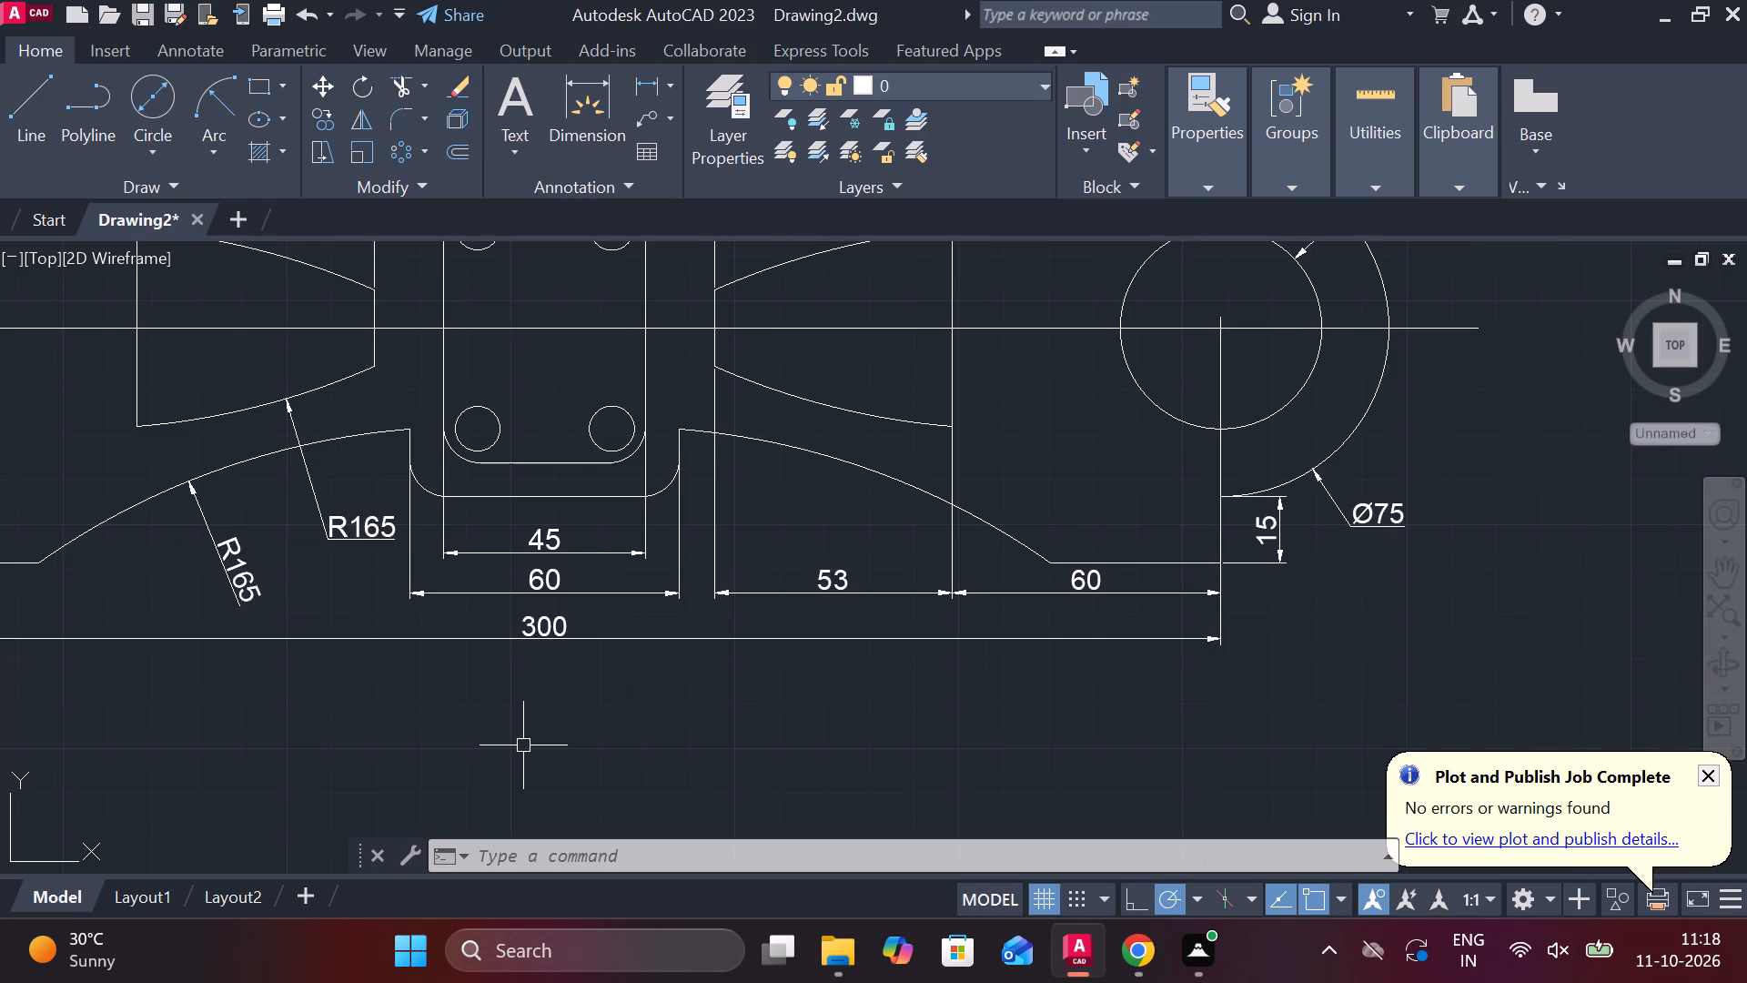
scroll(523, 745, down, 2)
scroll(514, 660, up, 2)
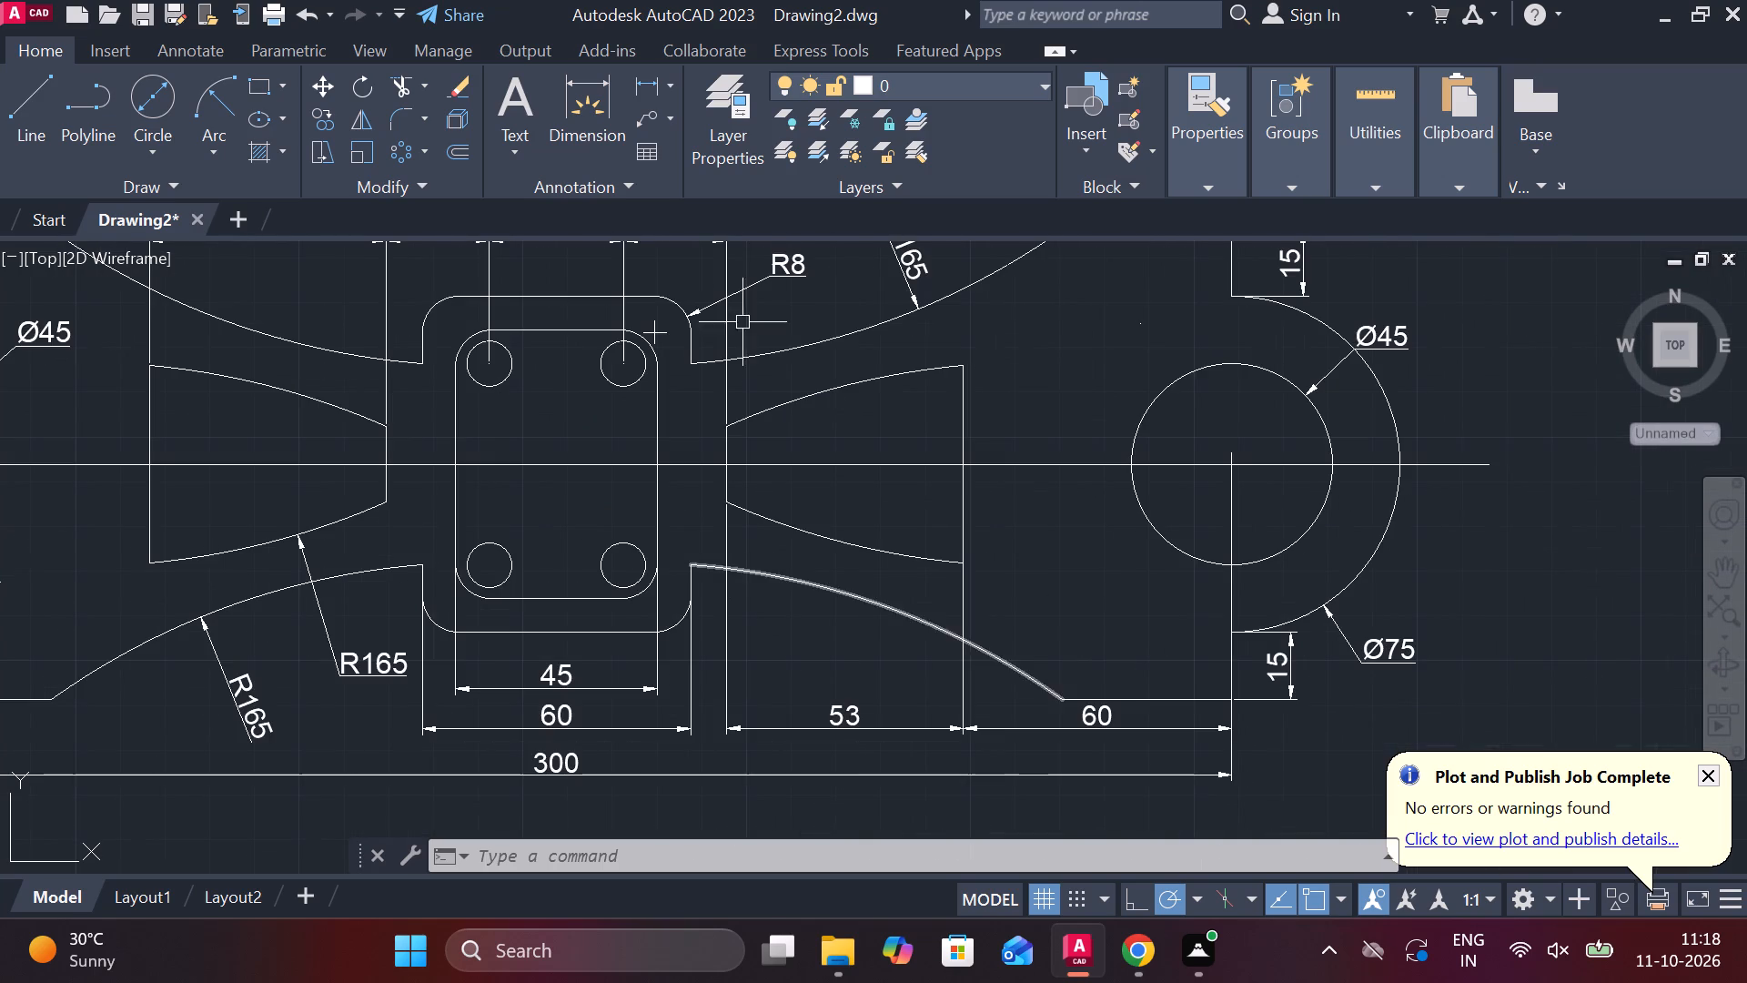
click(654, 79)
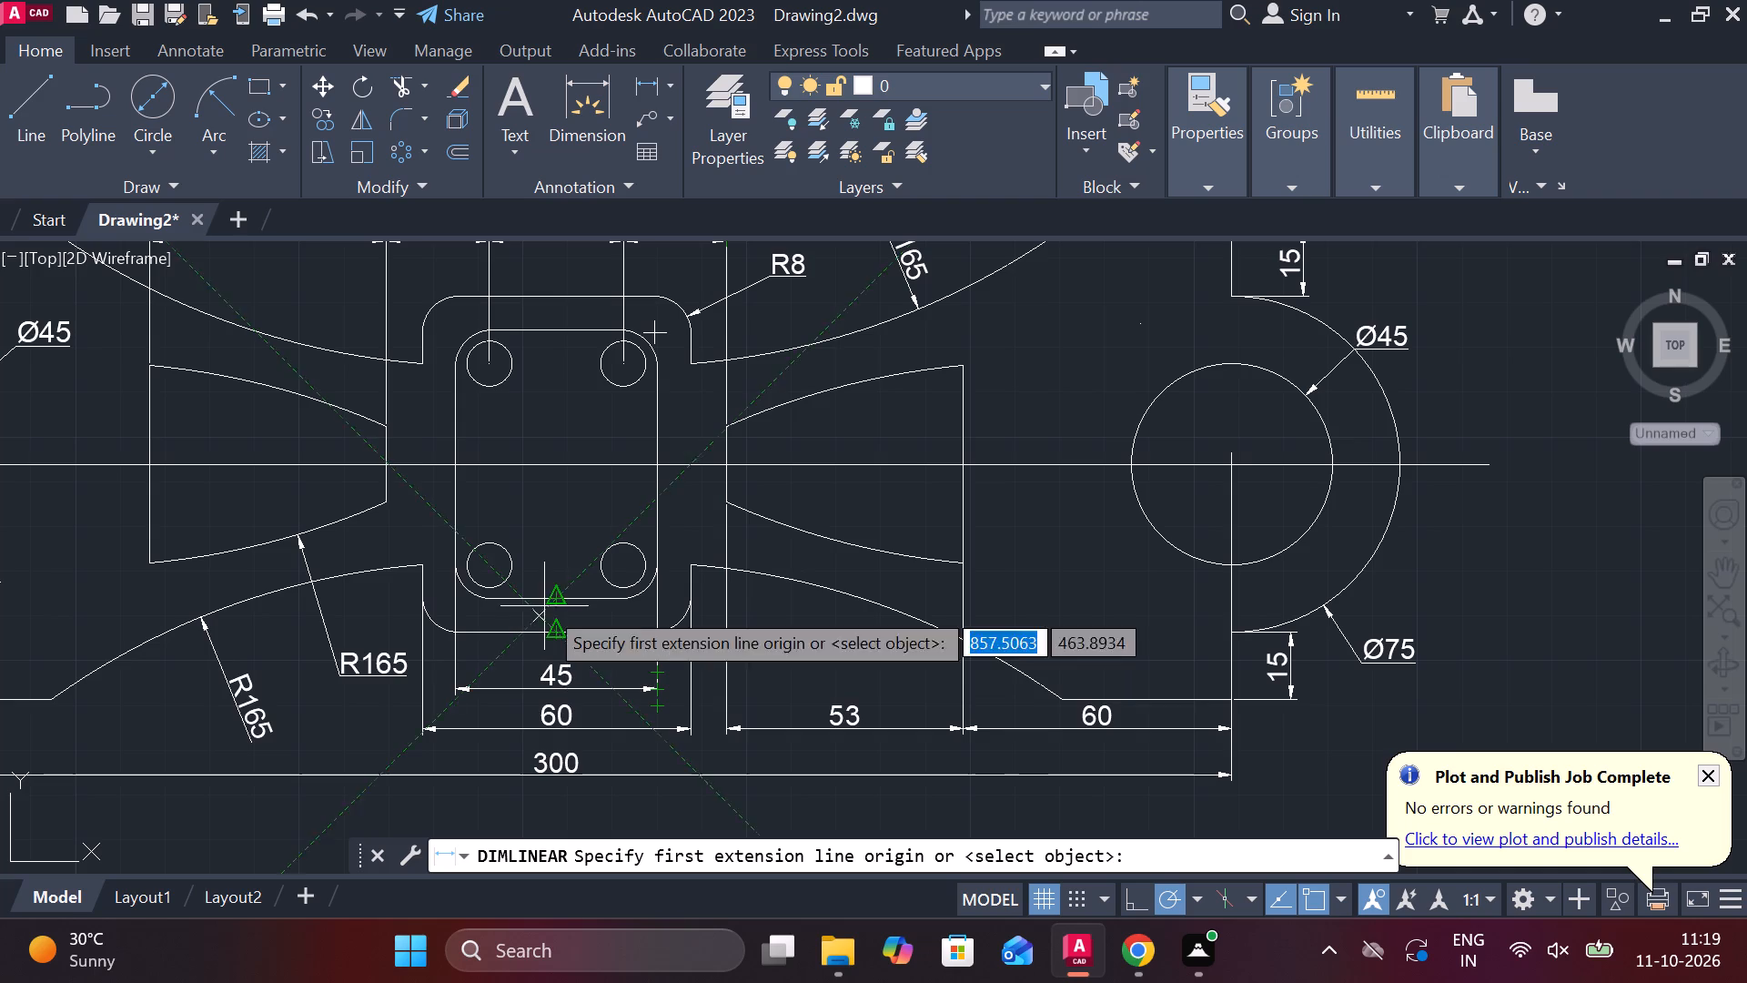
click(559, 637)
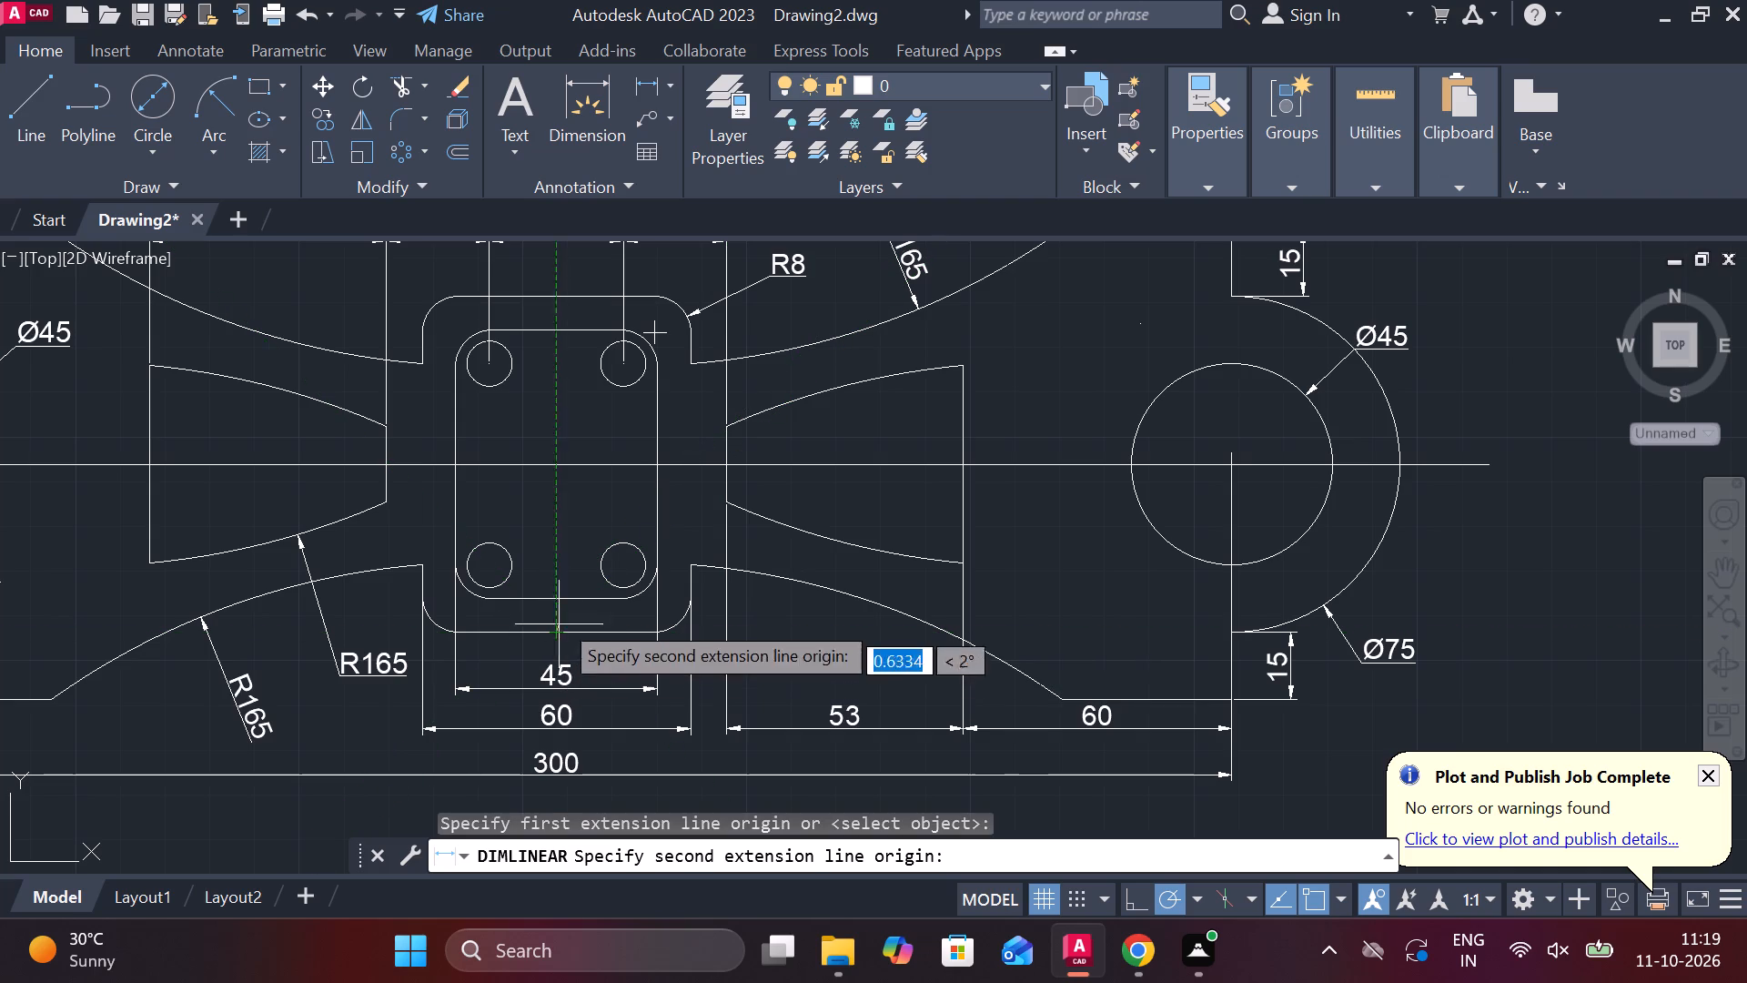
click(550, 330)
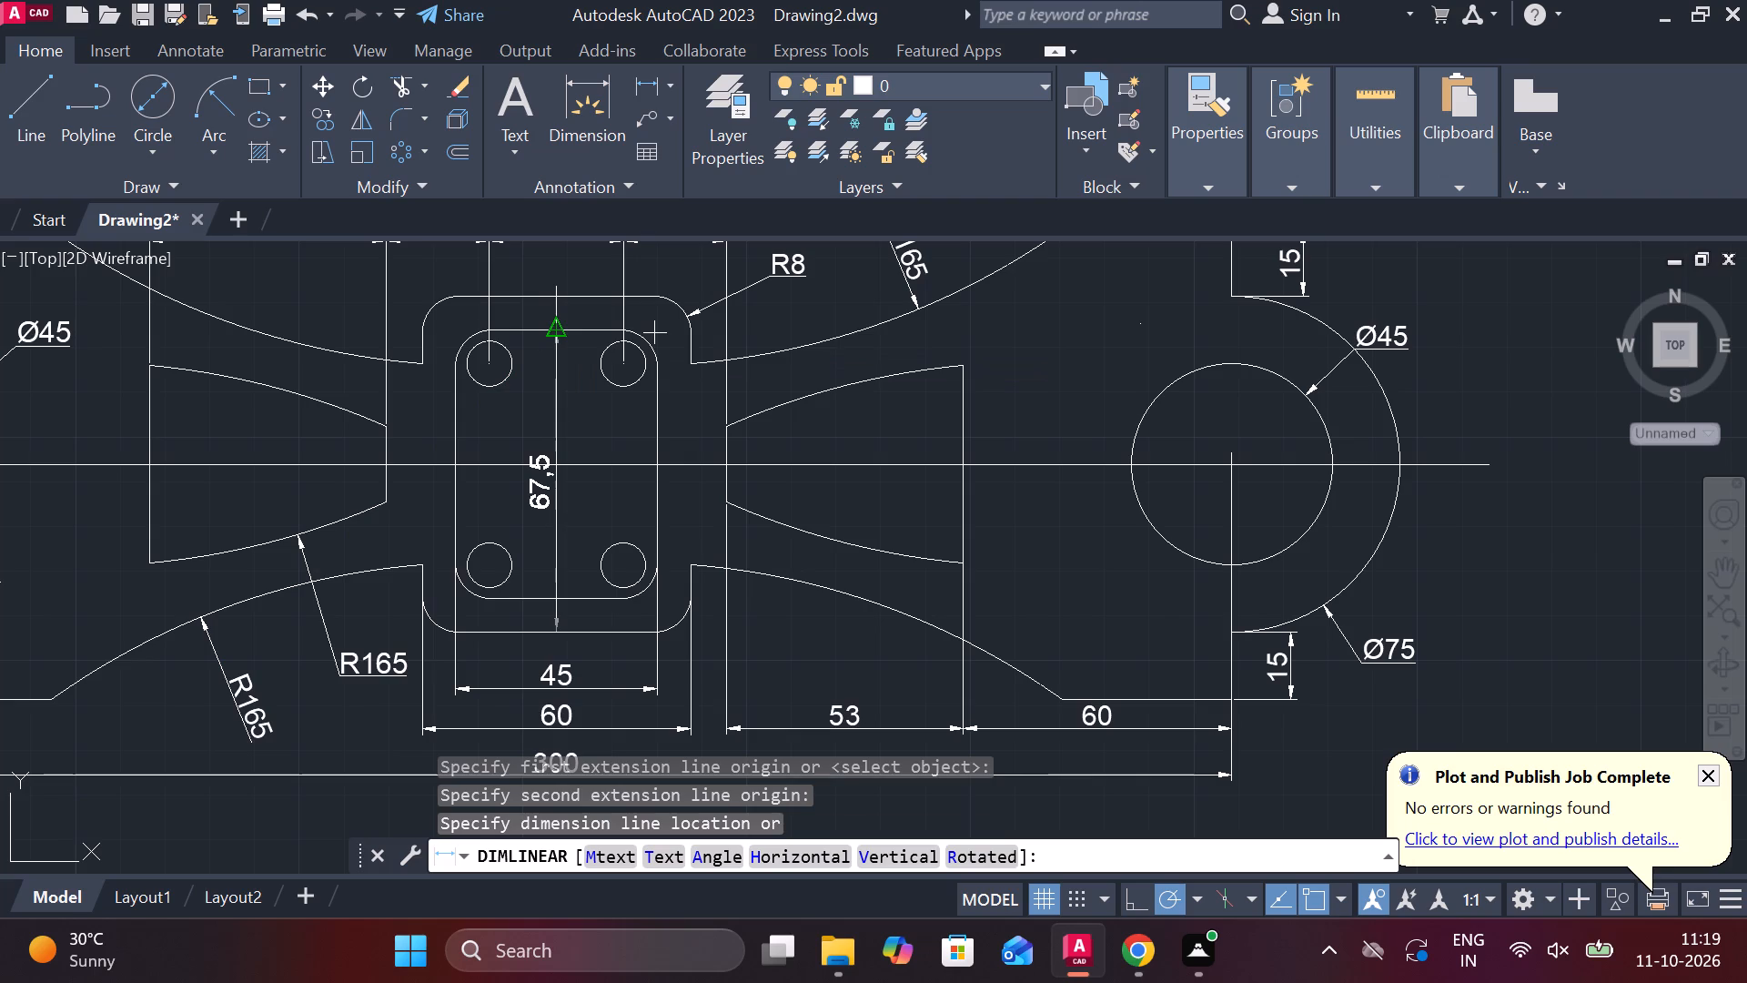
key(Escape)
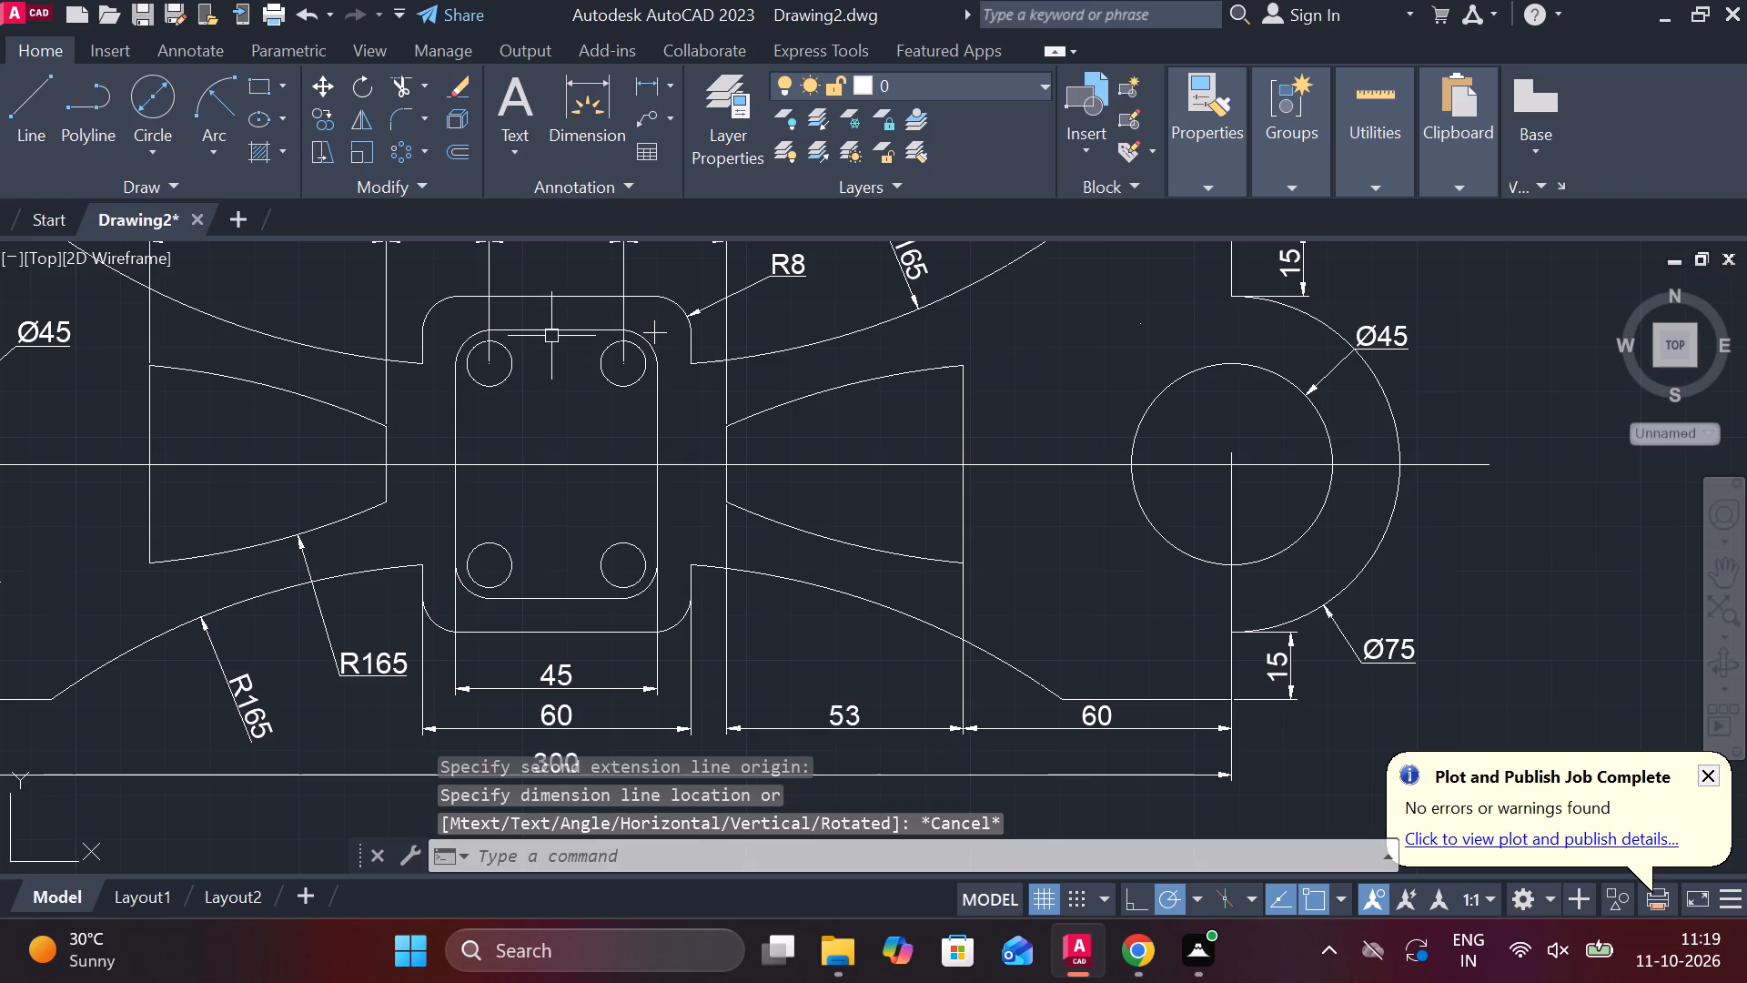
Add a vertical linear dimension for the centre plate's full outer height, running along the plate's vertical centreline.
click(647, 88)
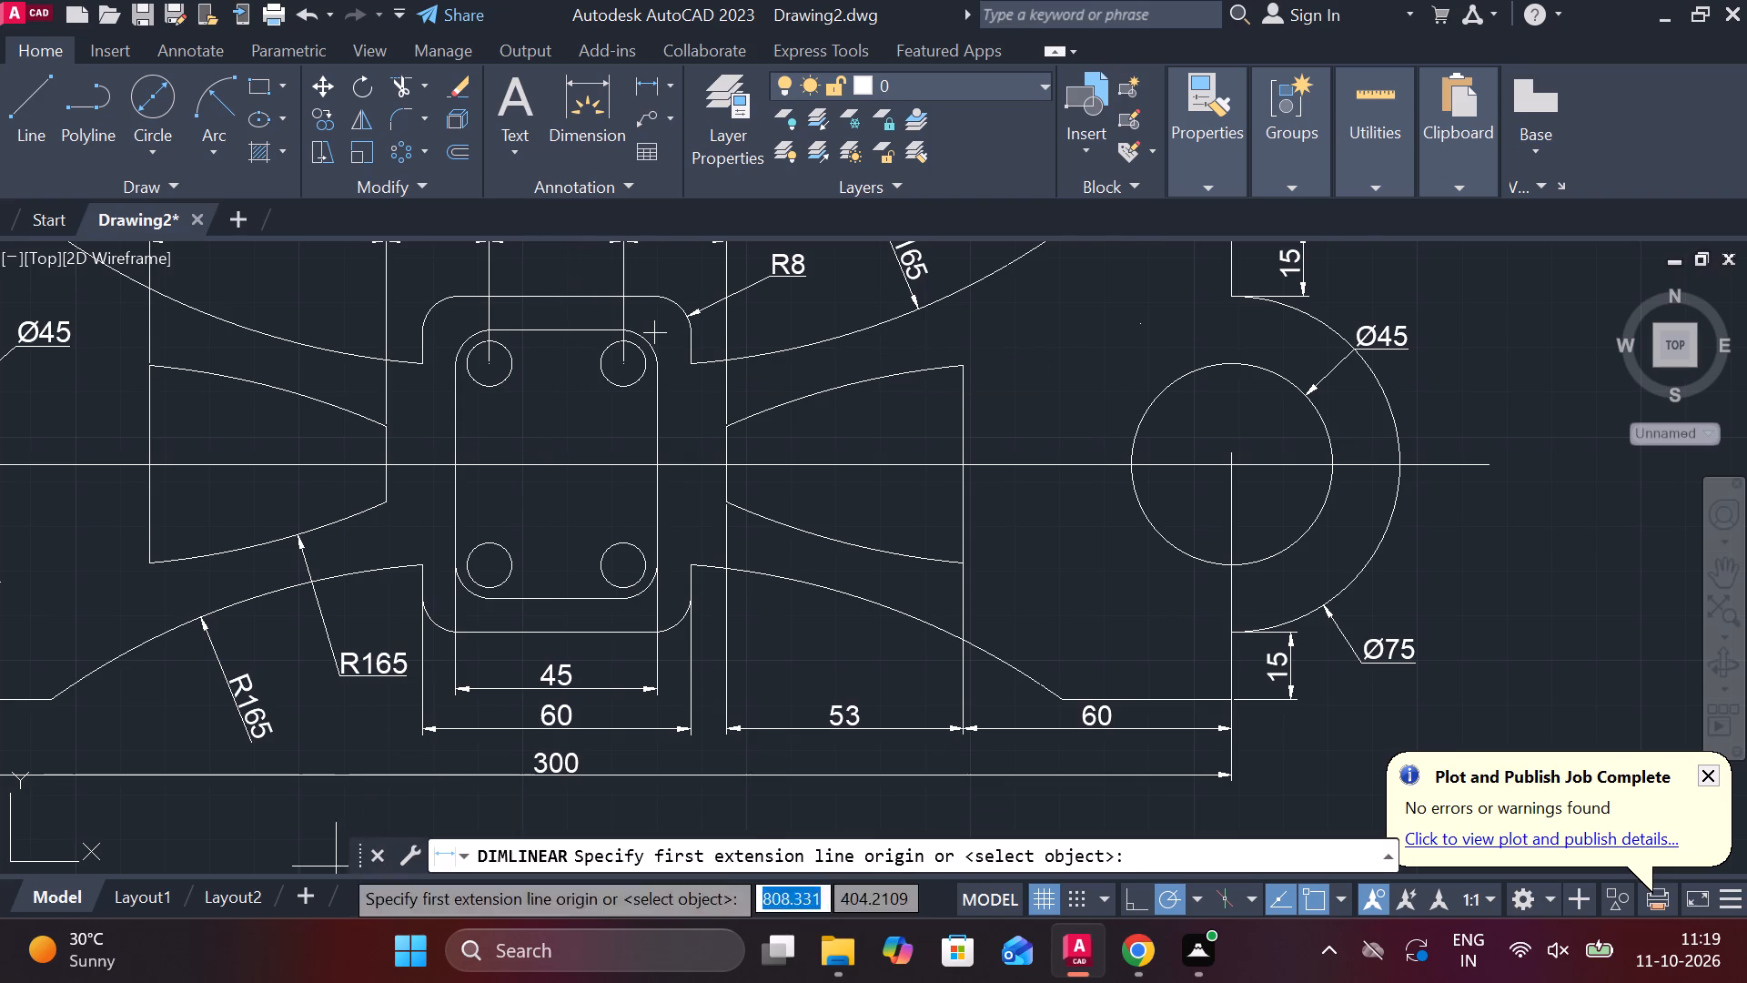
click(556, 633)
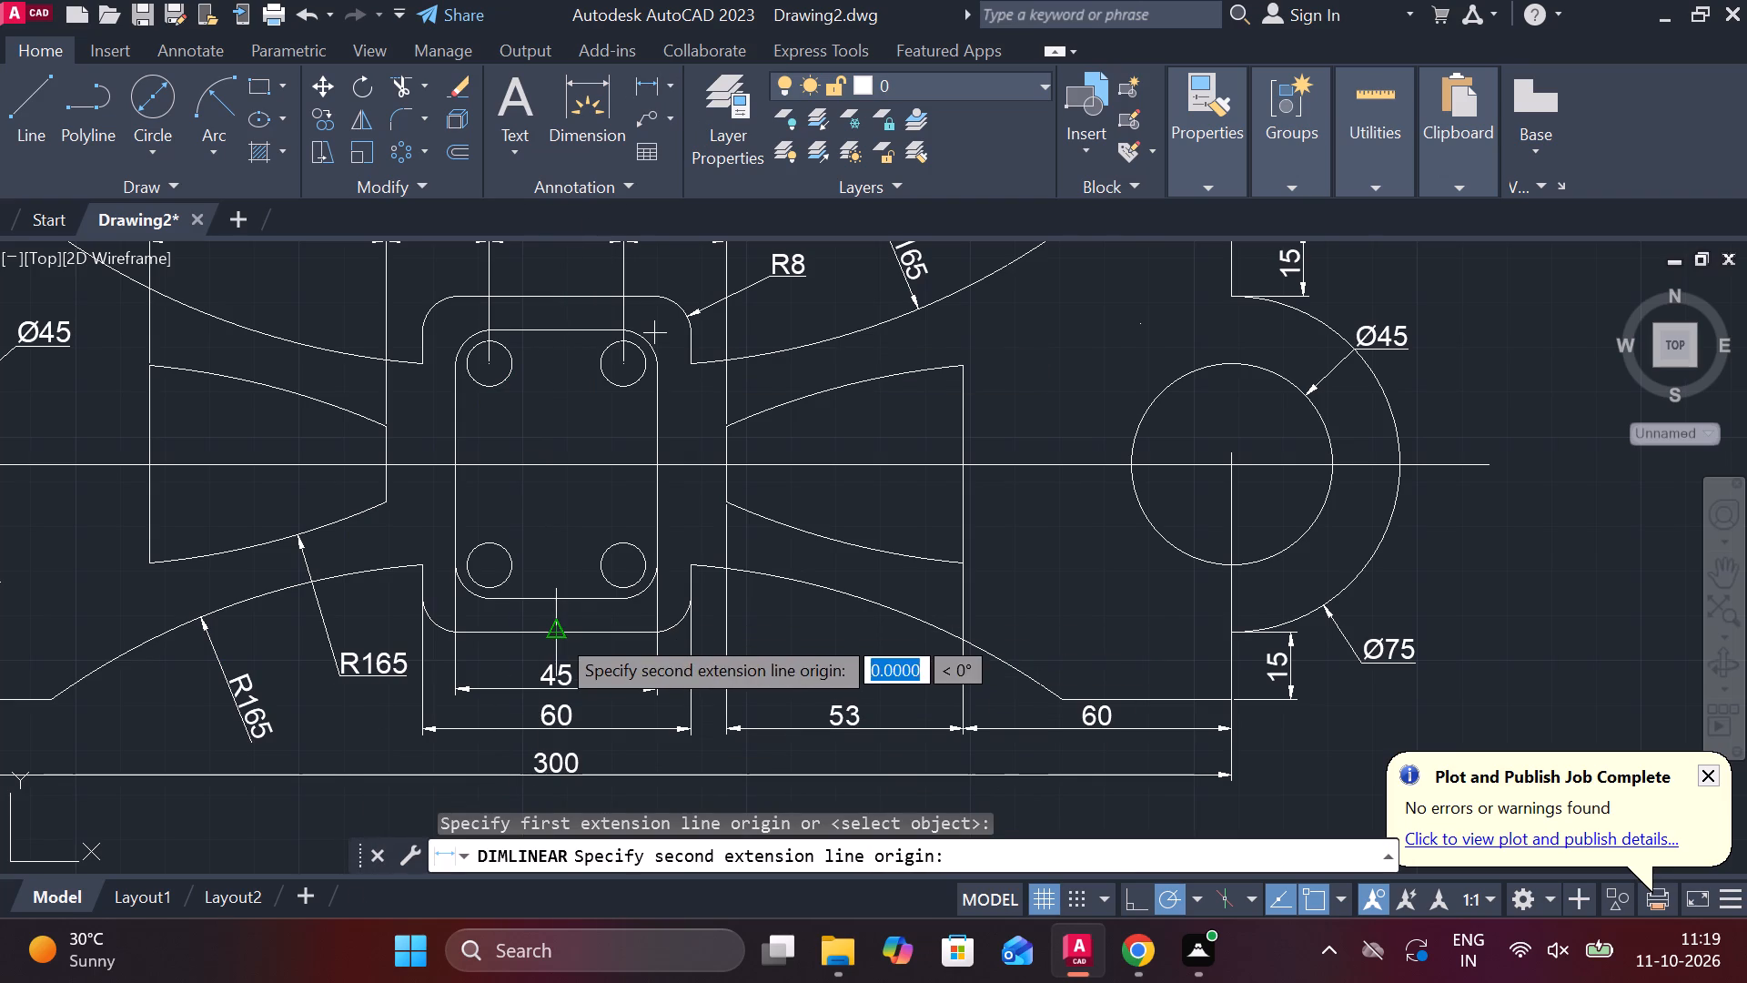
click(555, 299)
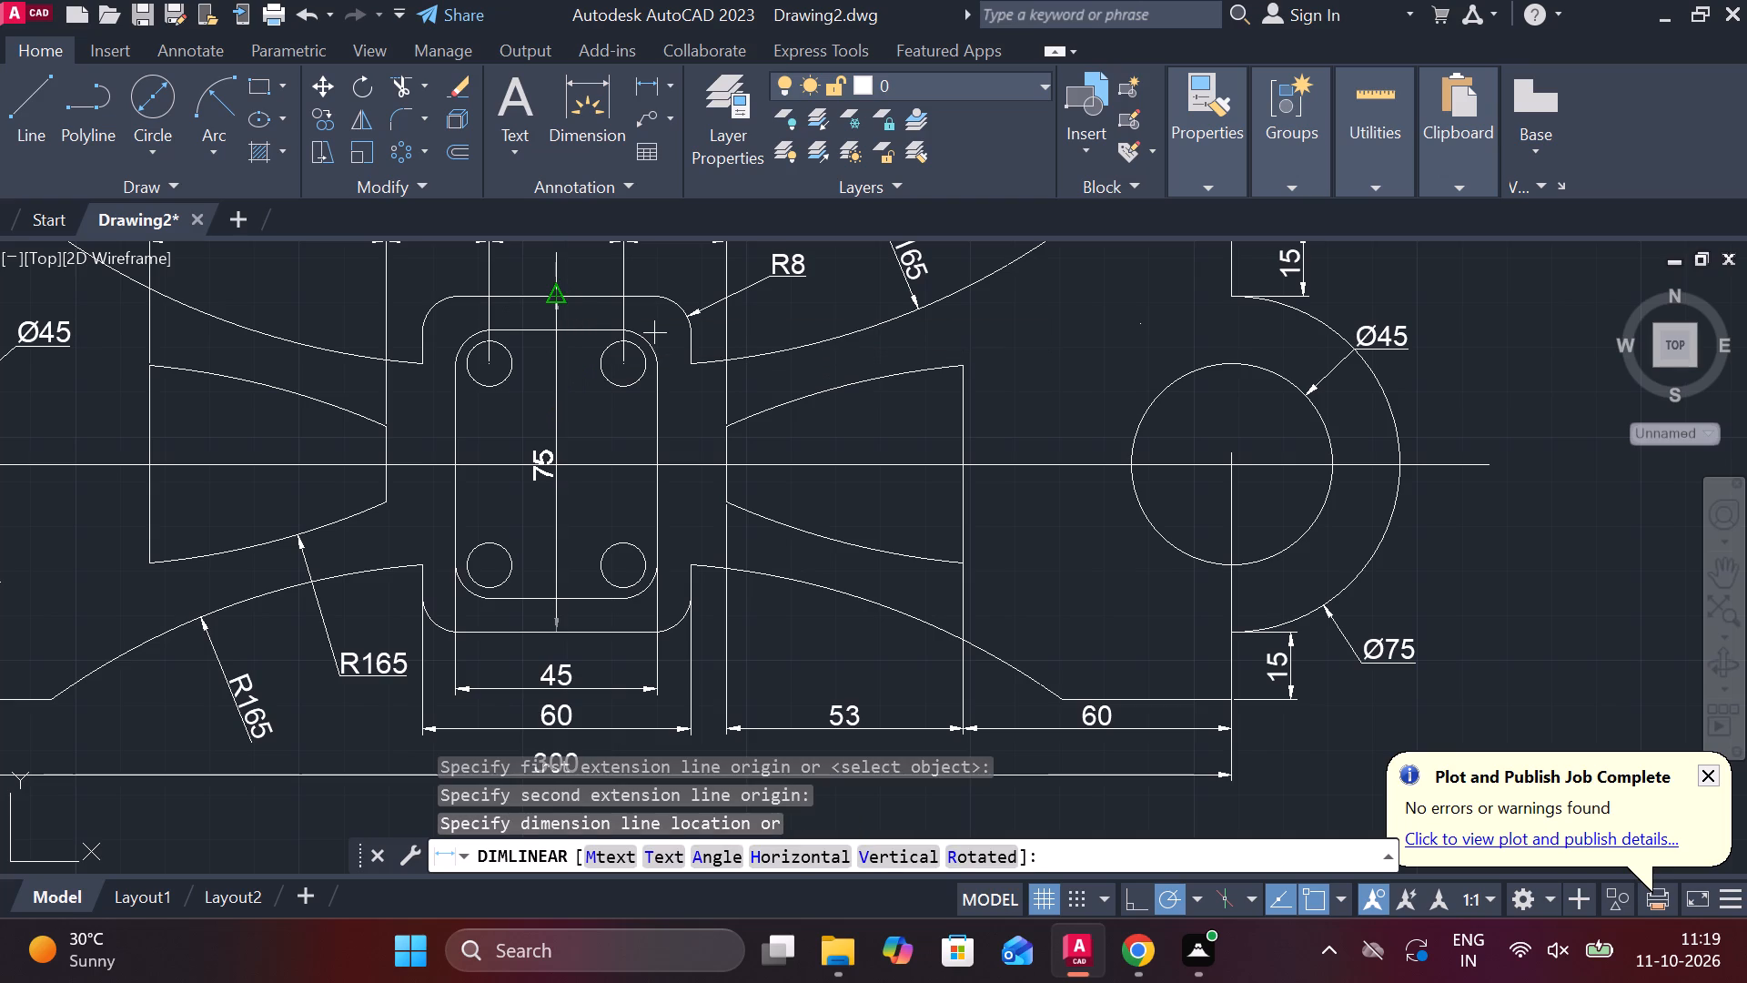
click(548, 299)
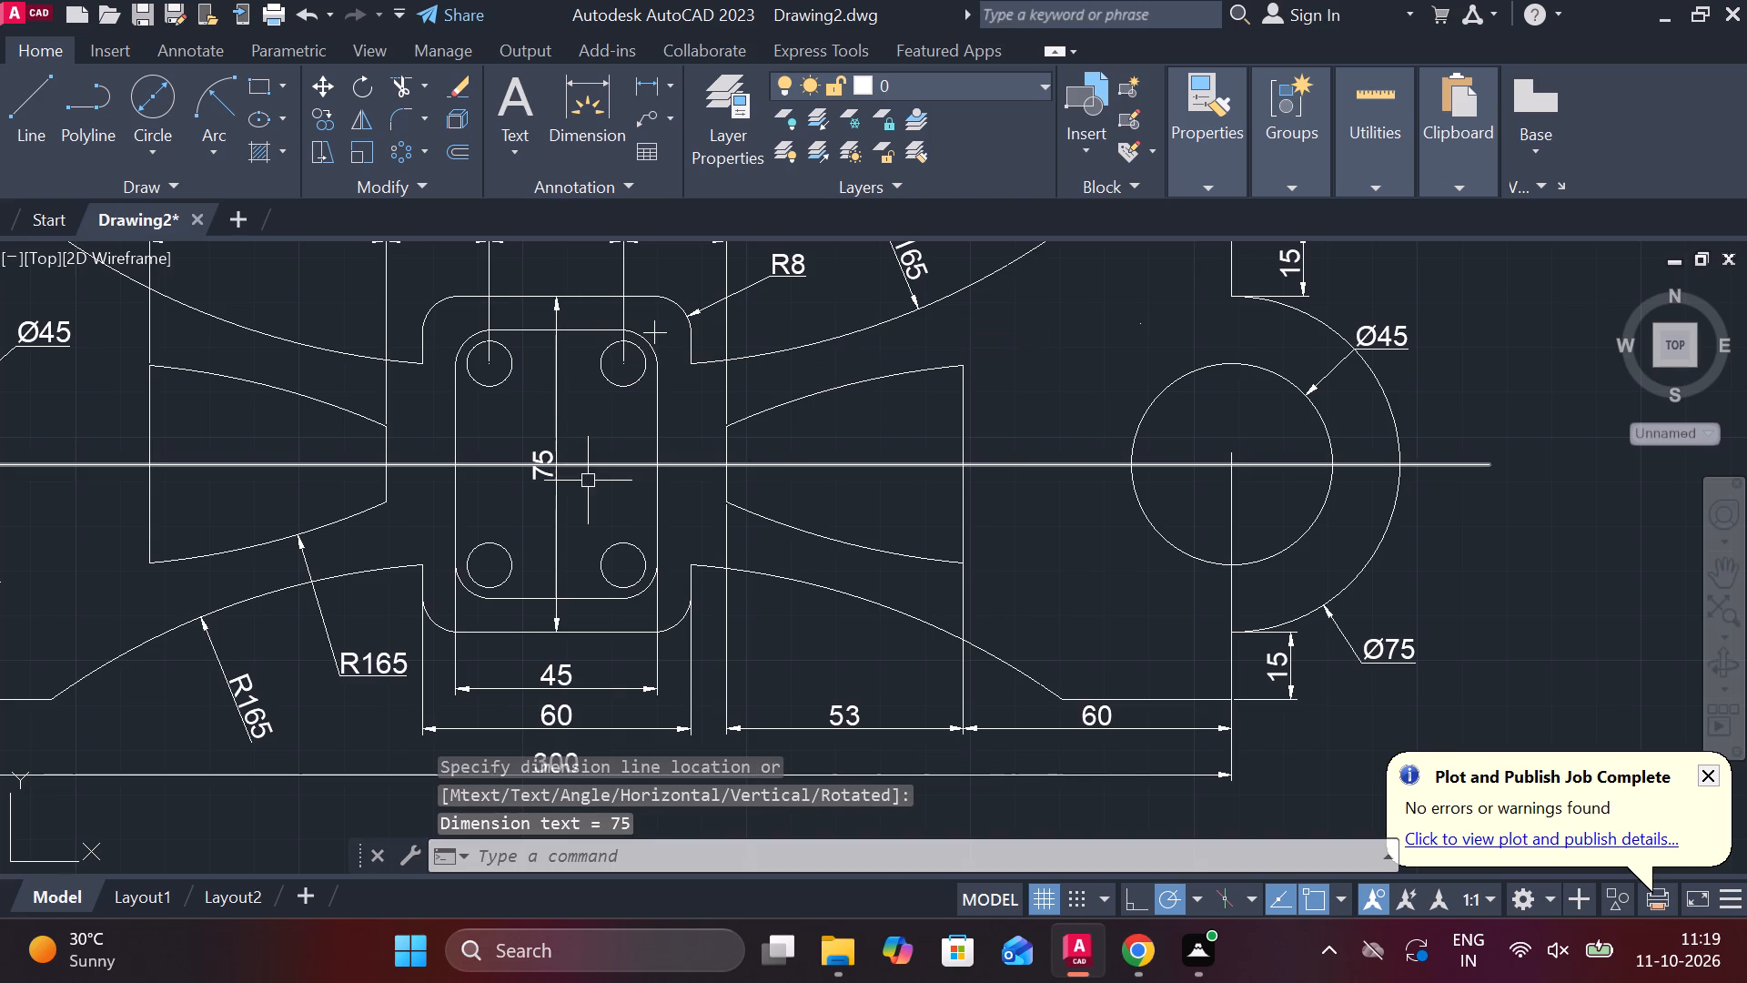
Add a vertical linear dimension for the inner rounded frame's height, inside the frame just right of the outer height dimension.
click(650, 87)
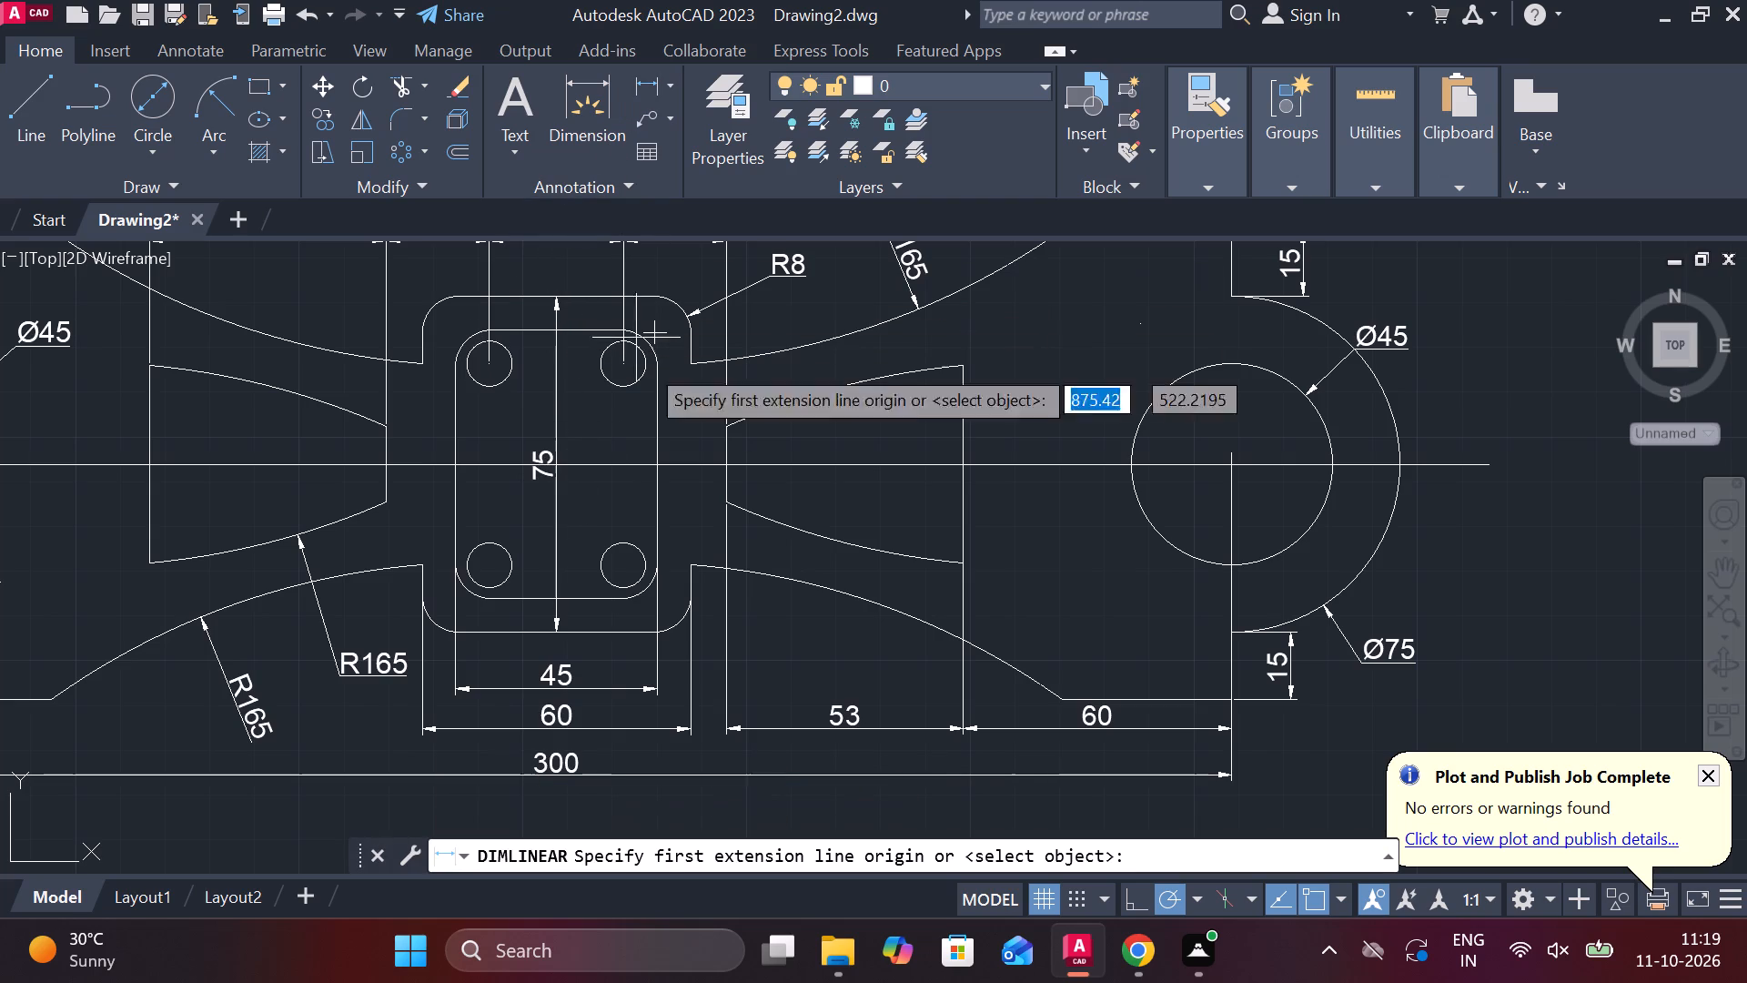
click(586, 594)
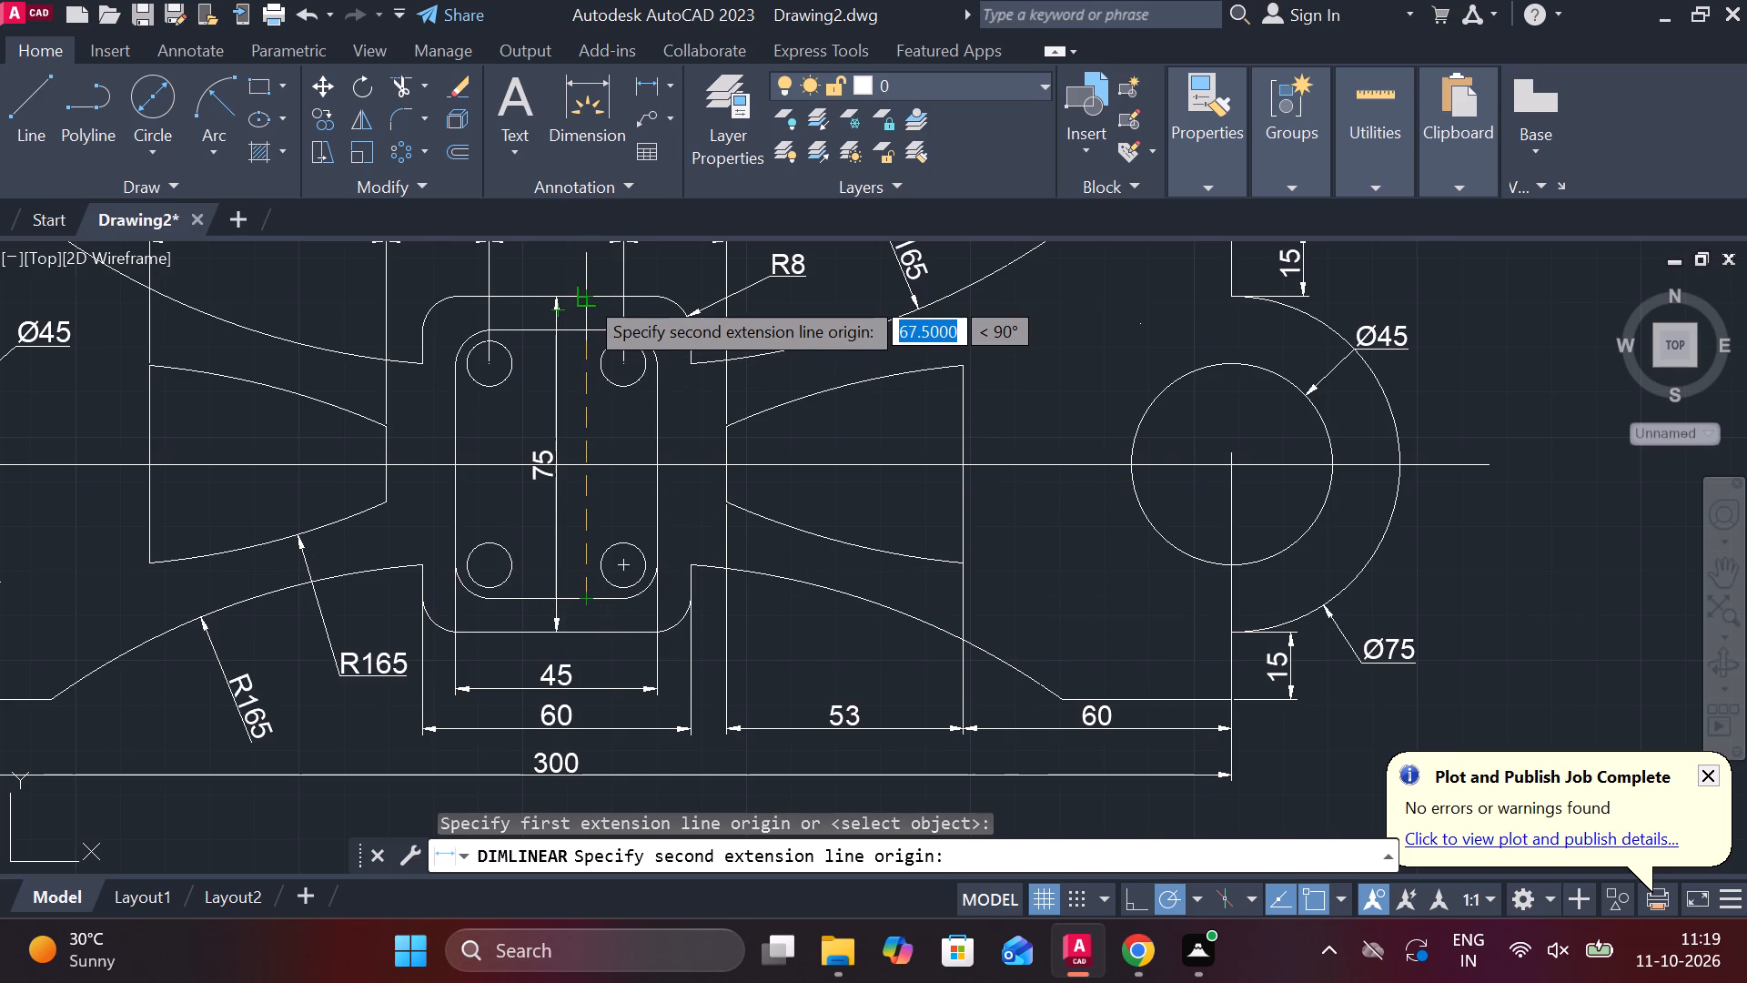
click(588, 329)
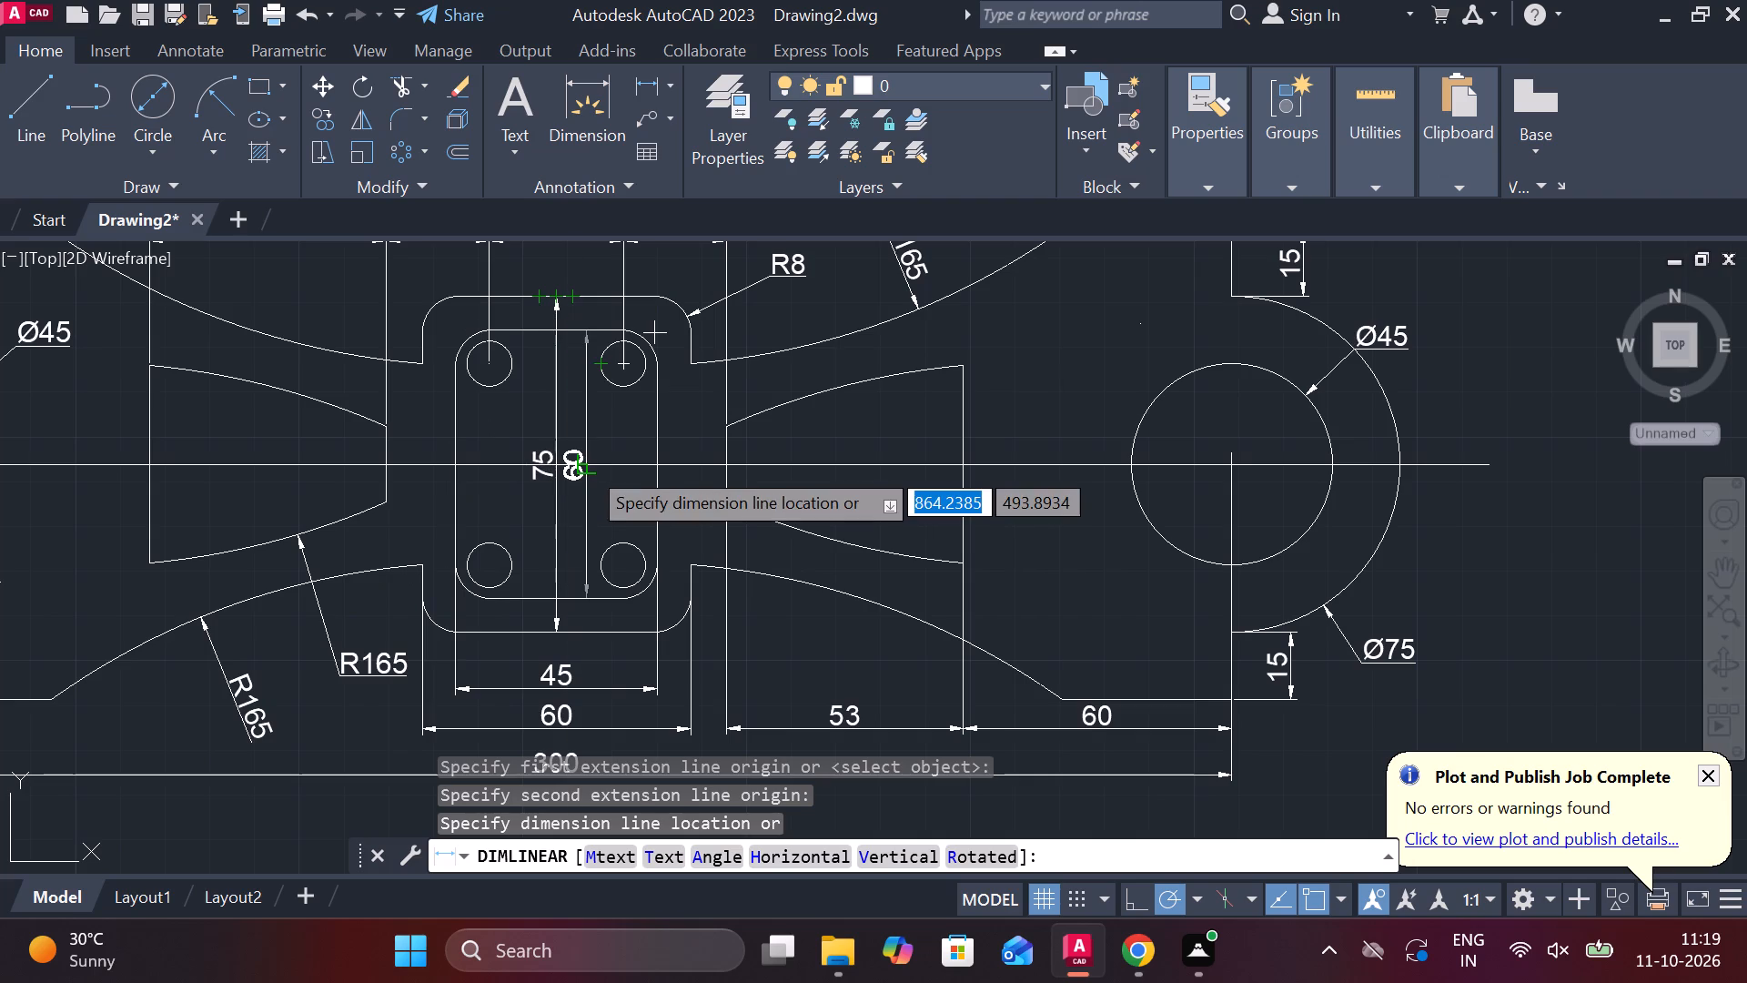
click(587, 466)
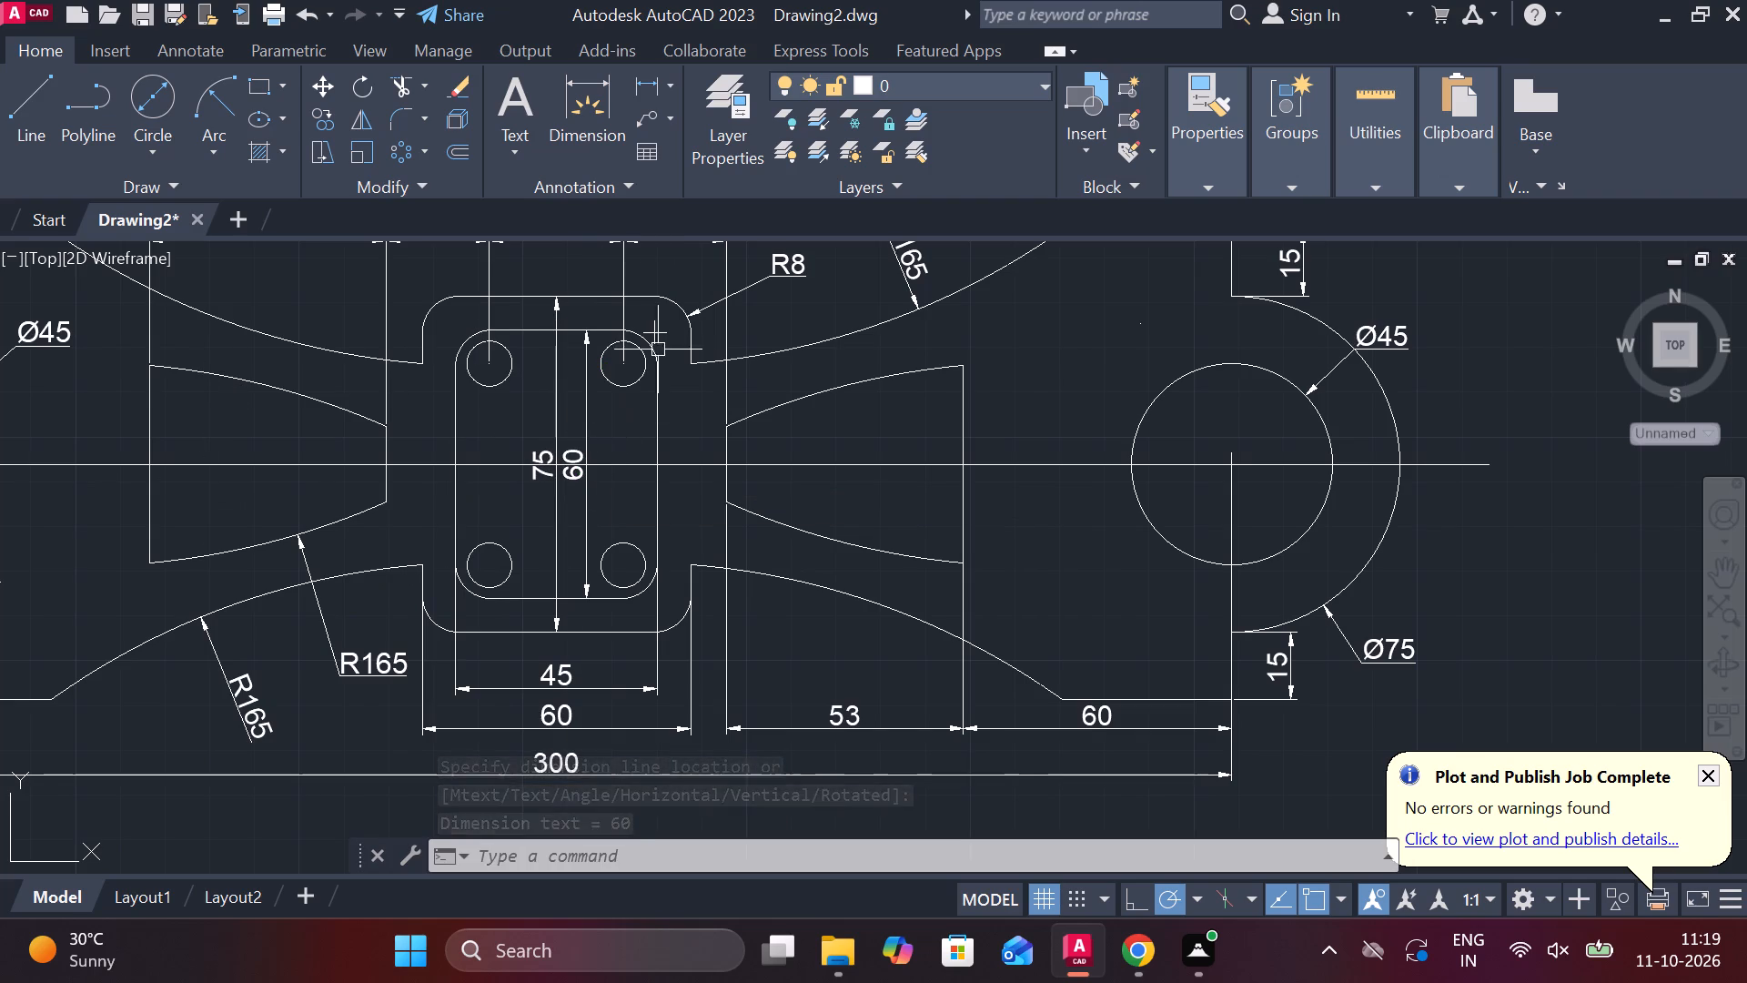
Add a vertical linear dimension between the centres of the plate's two left small holes, placed just right of the holes.
click(650, 92)
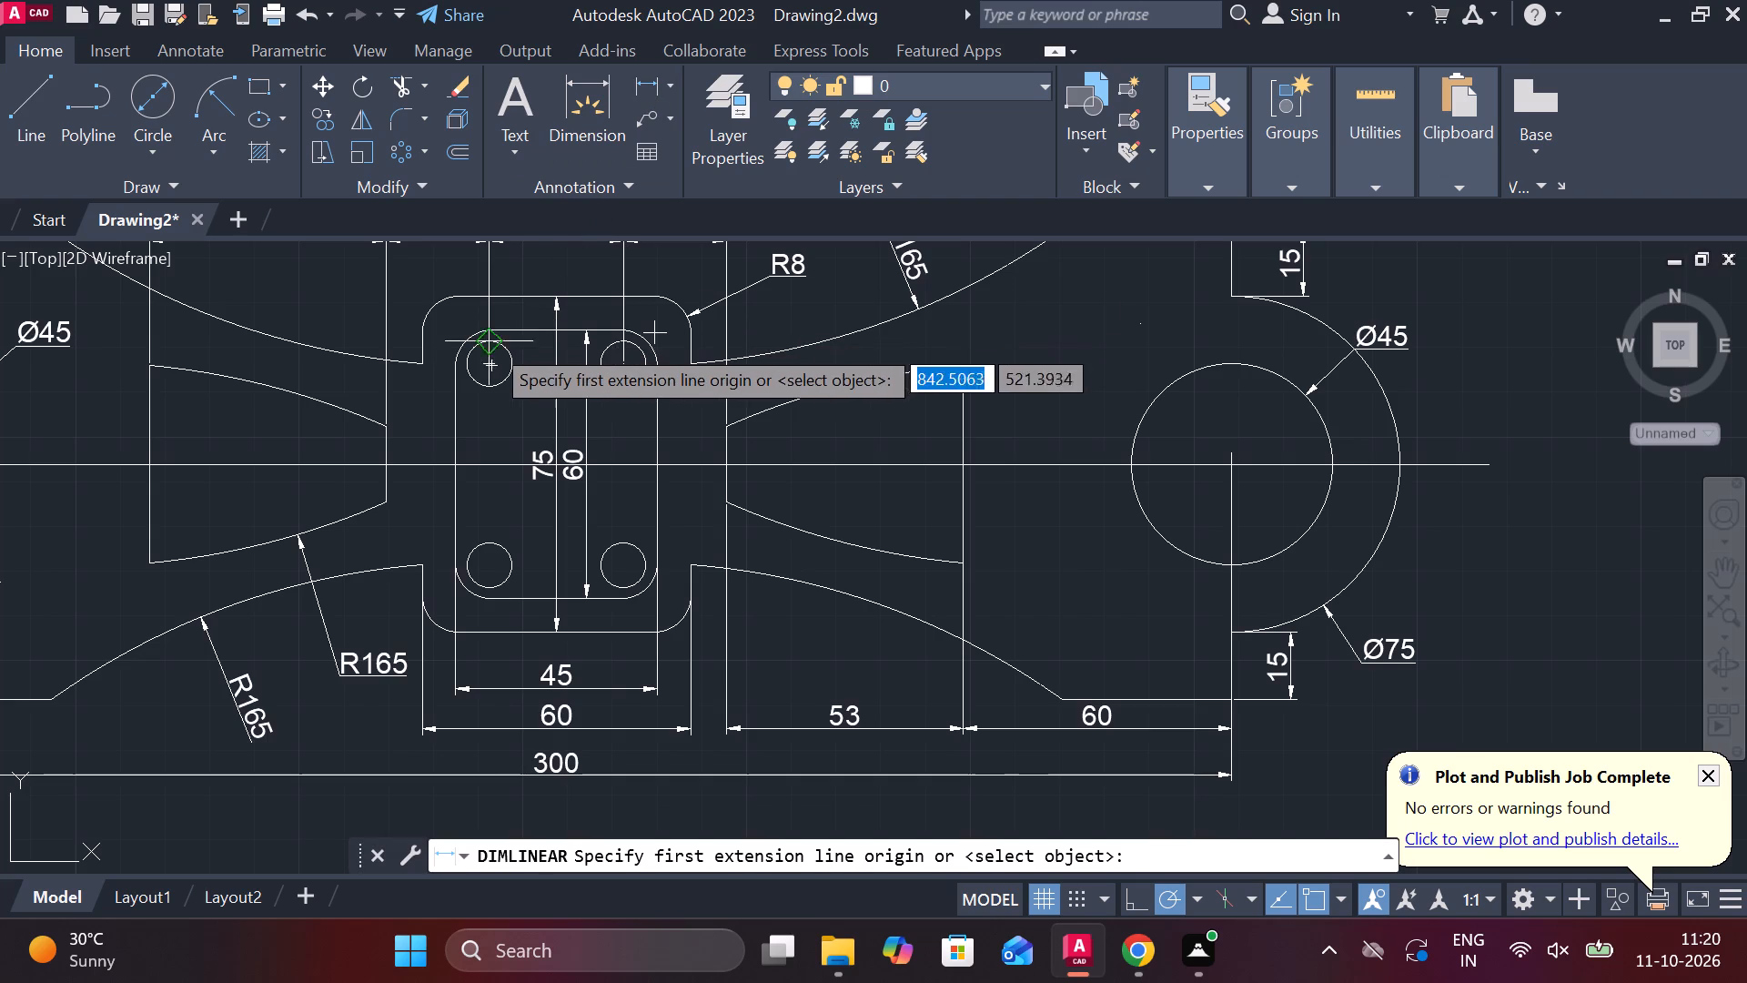
click(488, 362)
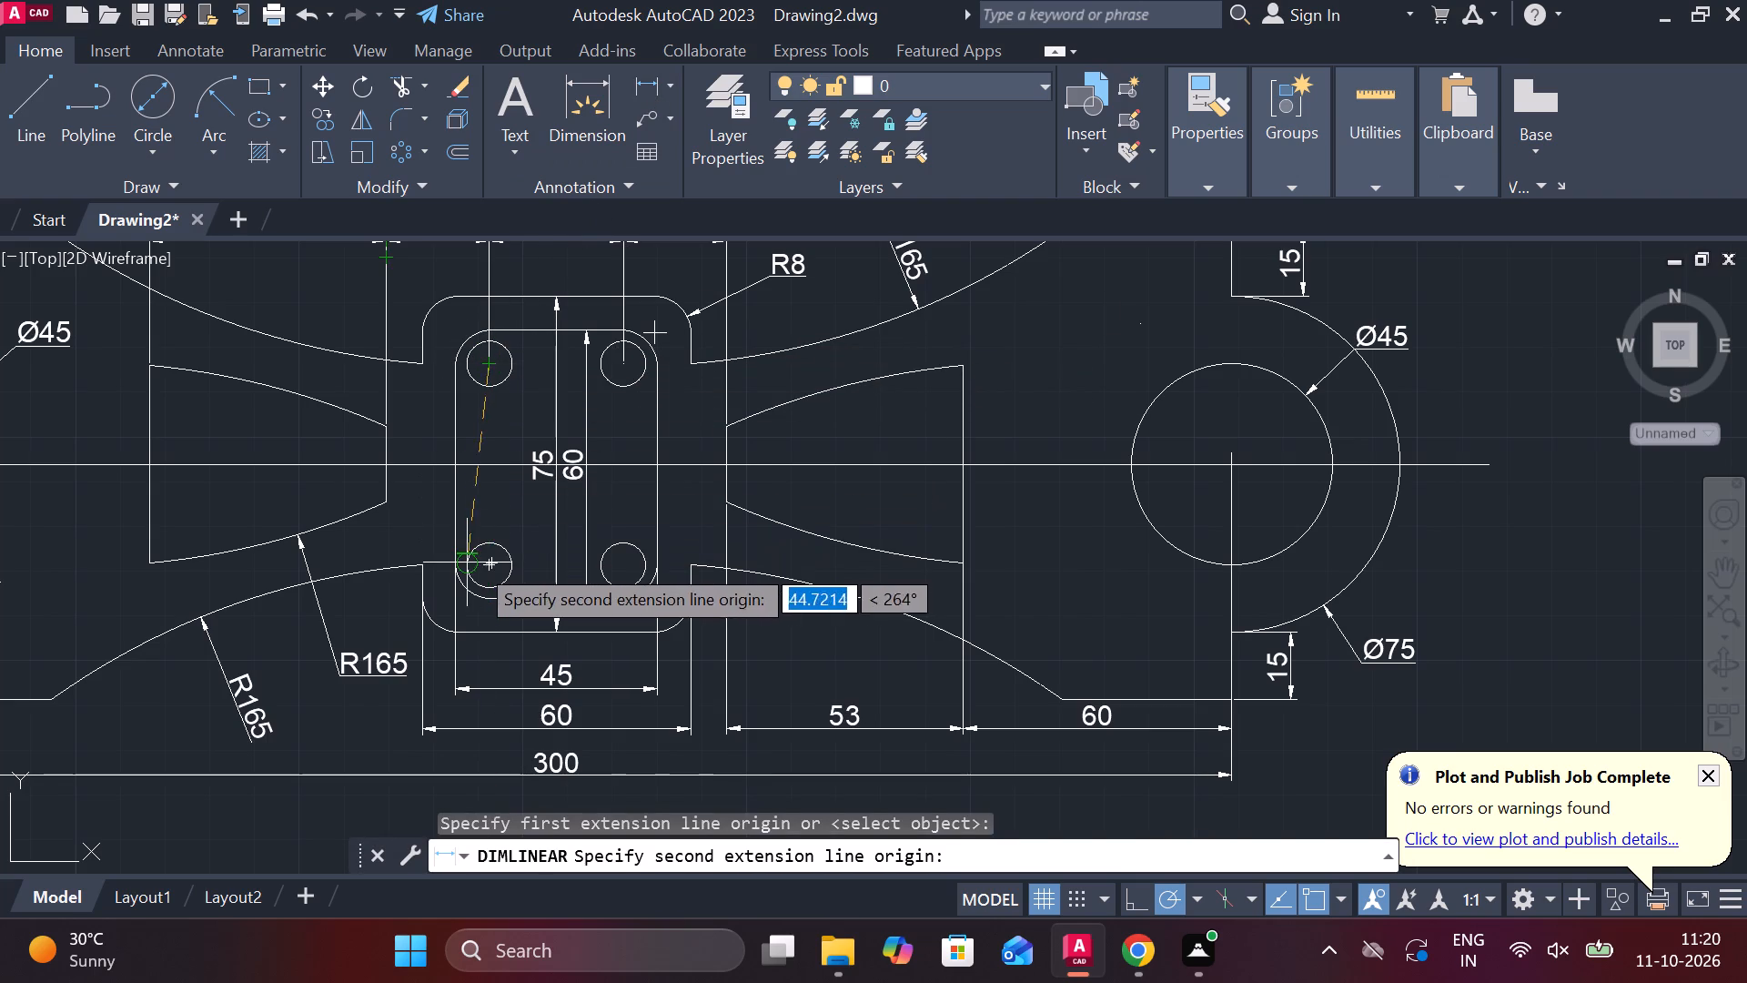
click(486, 564)
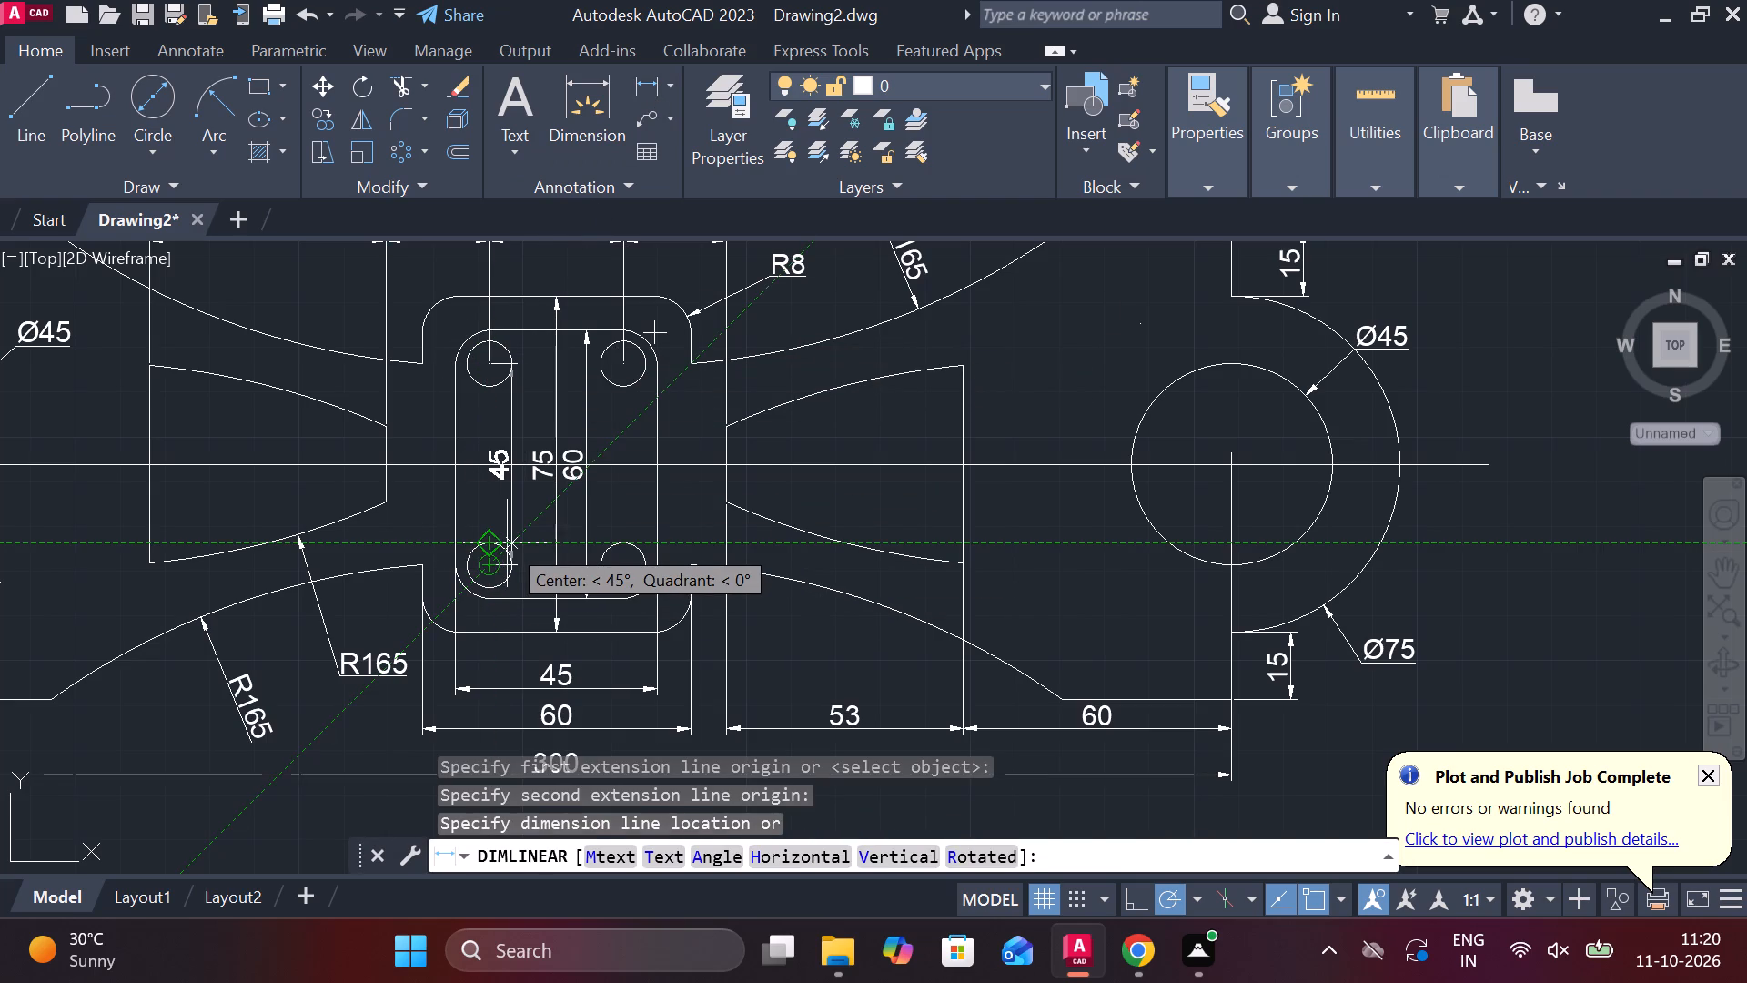
click(507, 543)
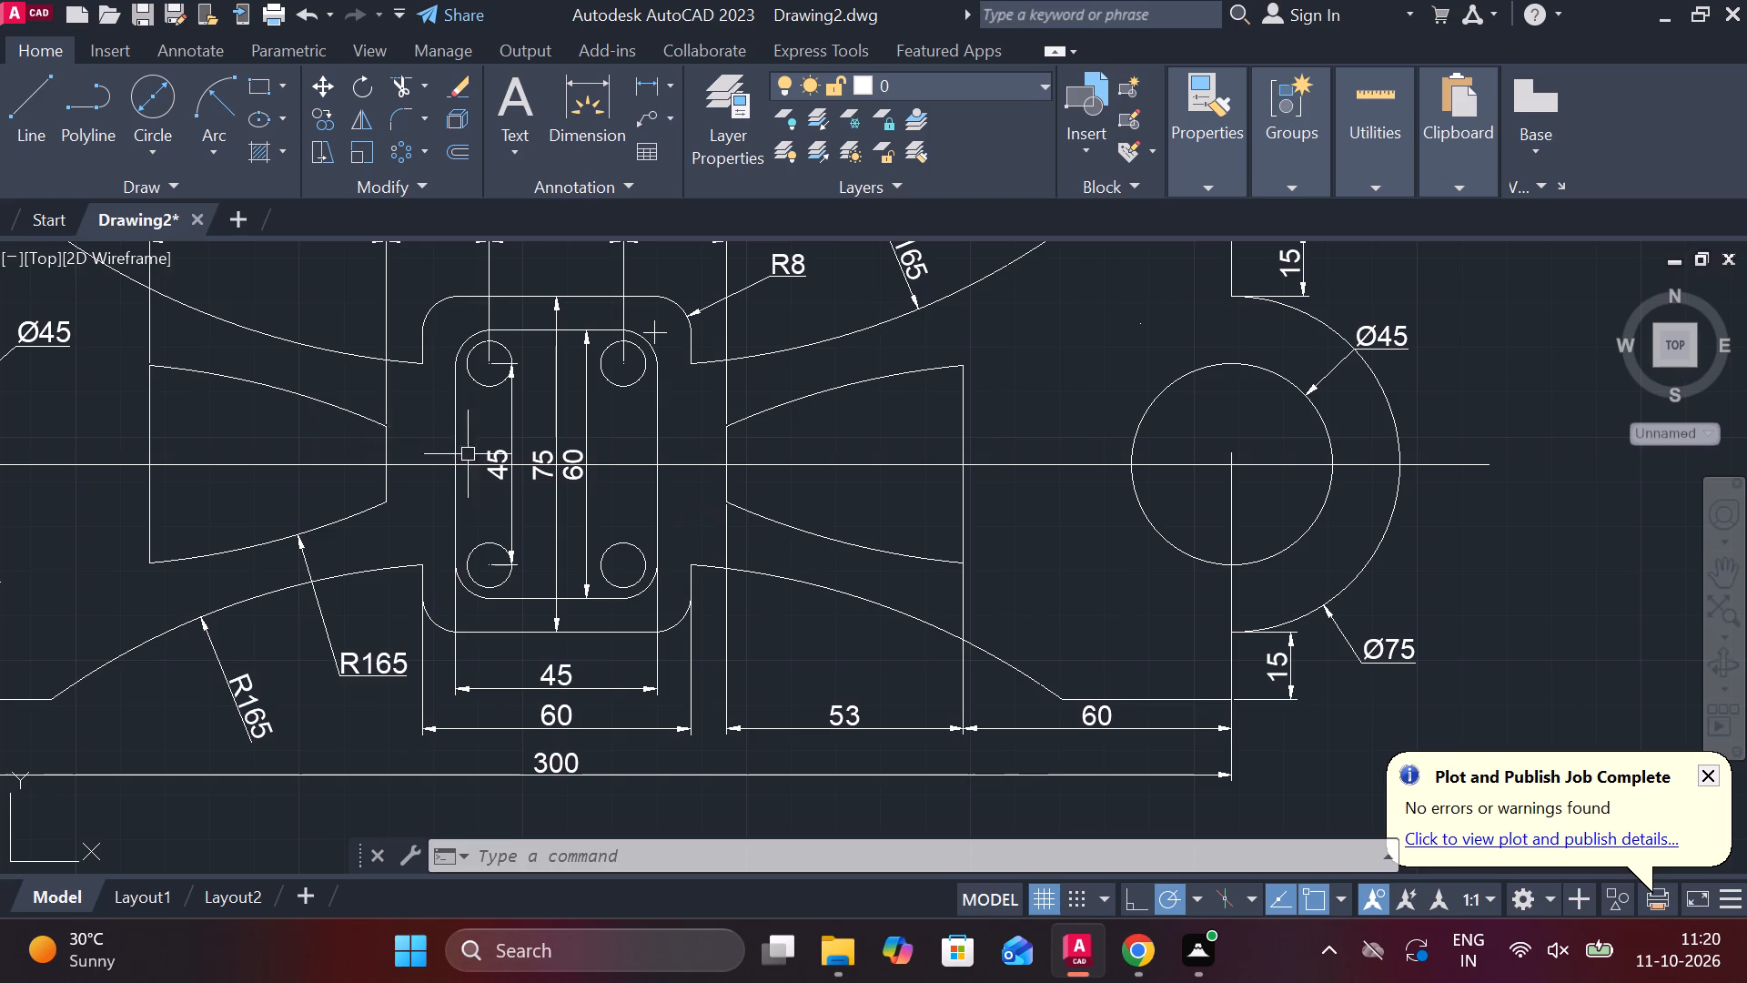
Add a vertical linear dimension to the left tapered cutout's narrow inner edge, placed between the cutout and the inner frame.
drag(641, 77, 641, 86)
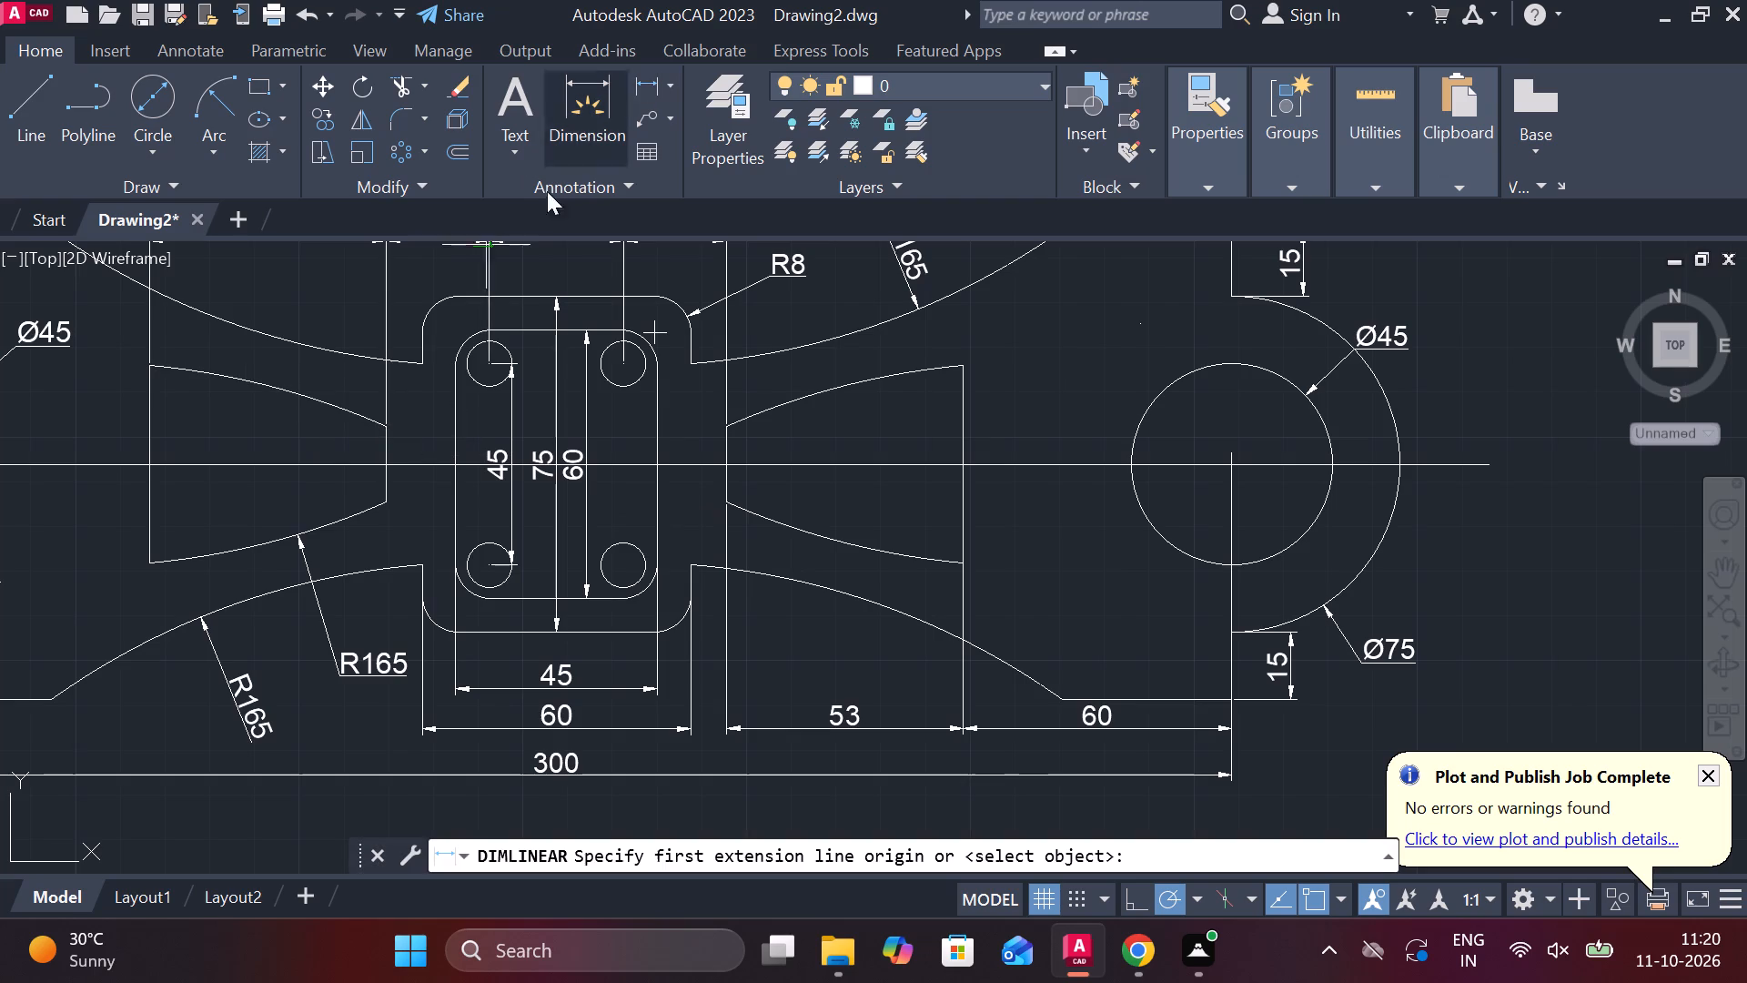
click(381, 429)
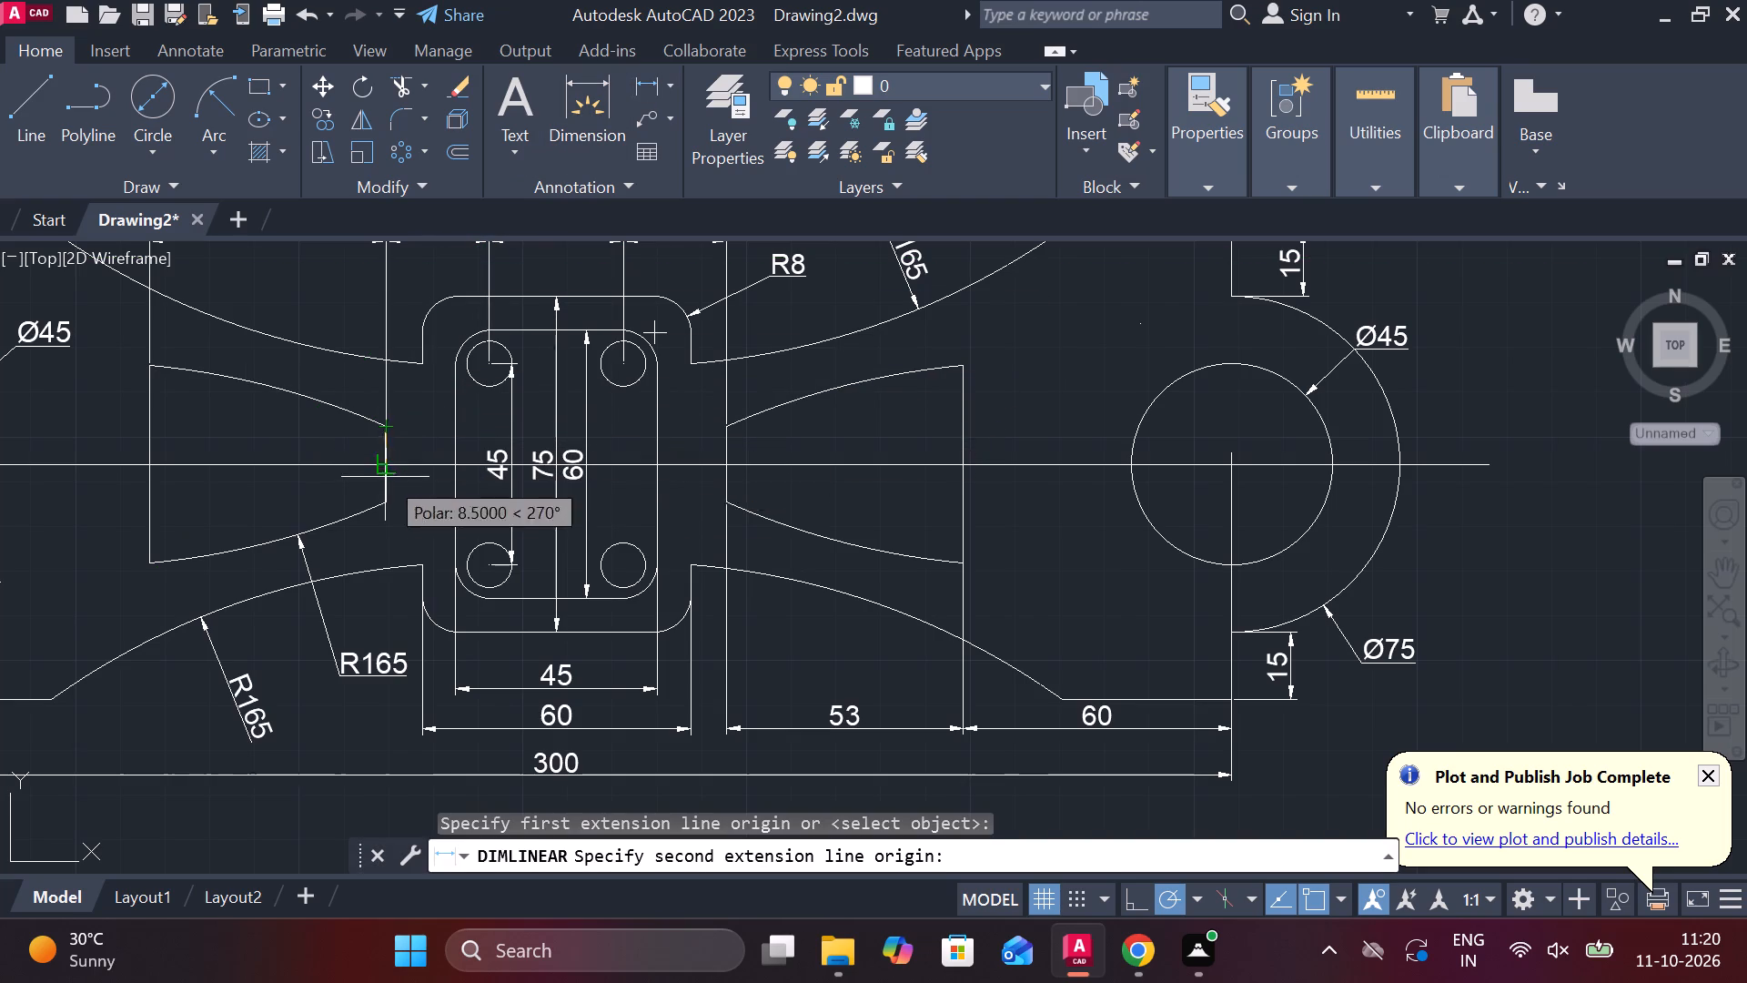
click(387, 501)
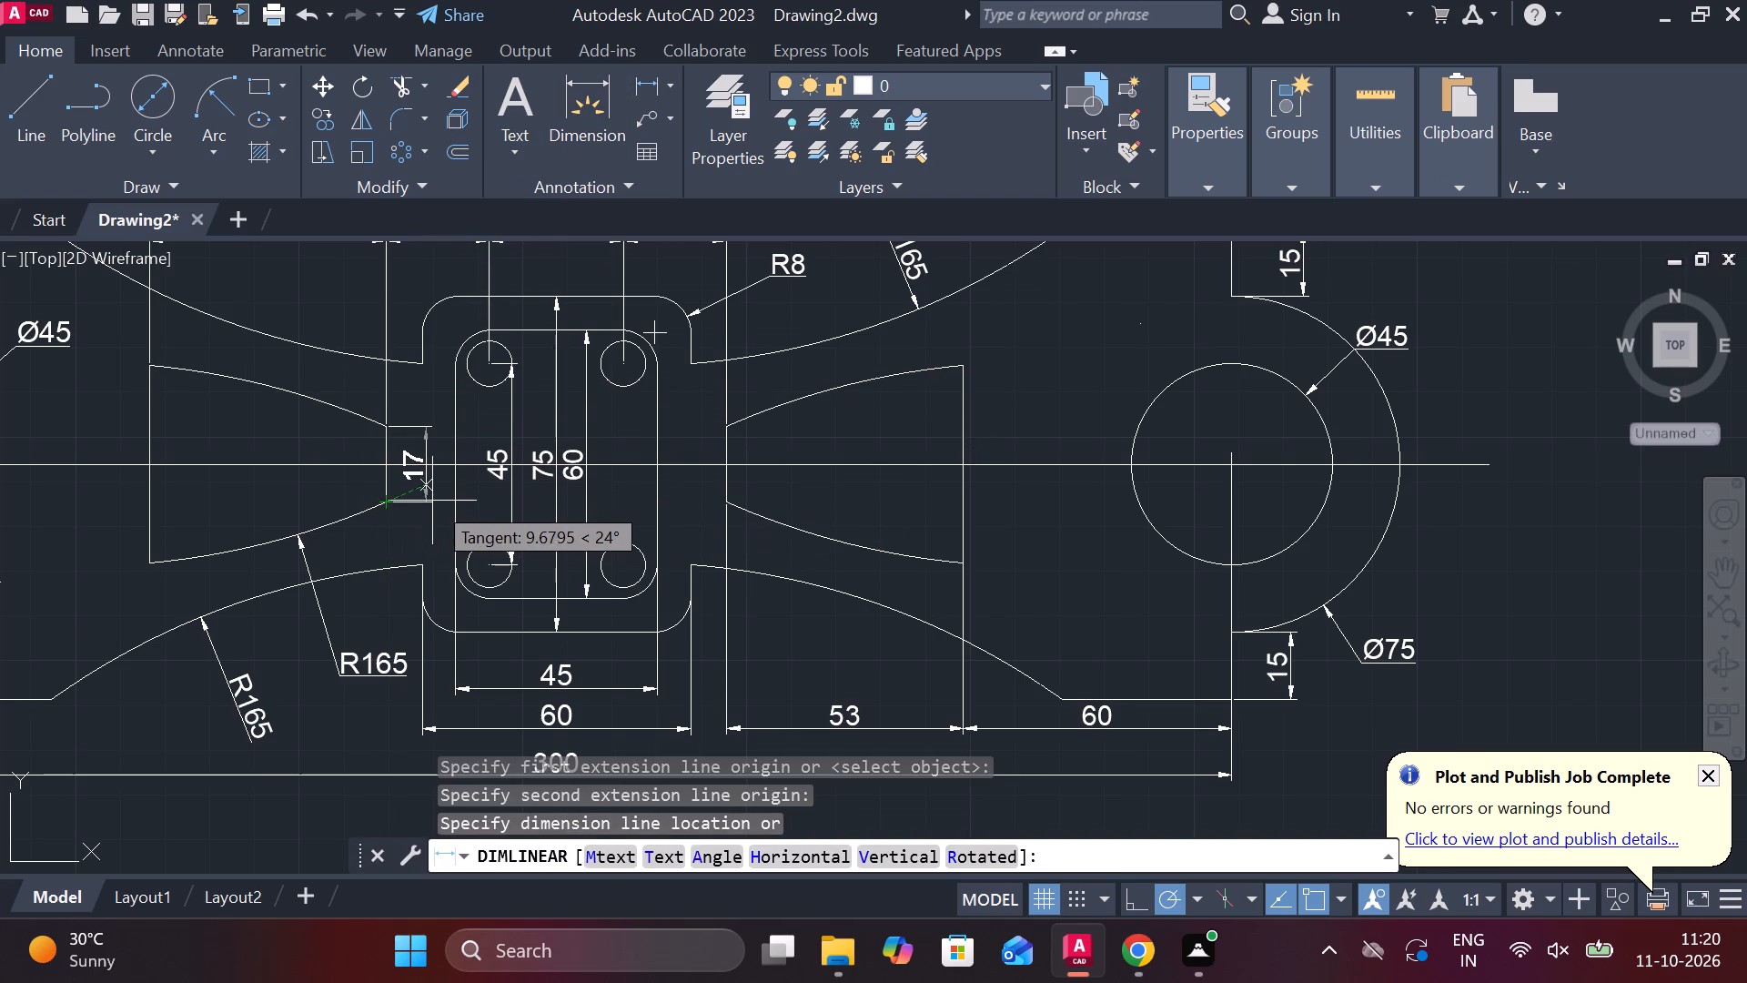
click(432, 501)
Add a vertical linear dimension to the left tapered cutout's wide outer edge, placed just to its left.
click(655, 80)
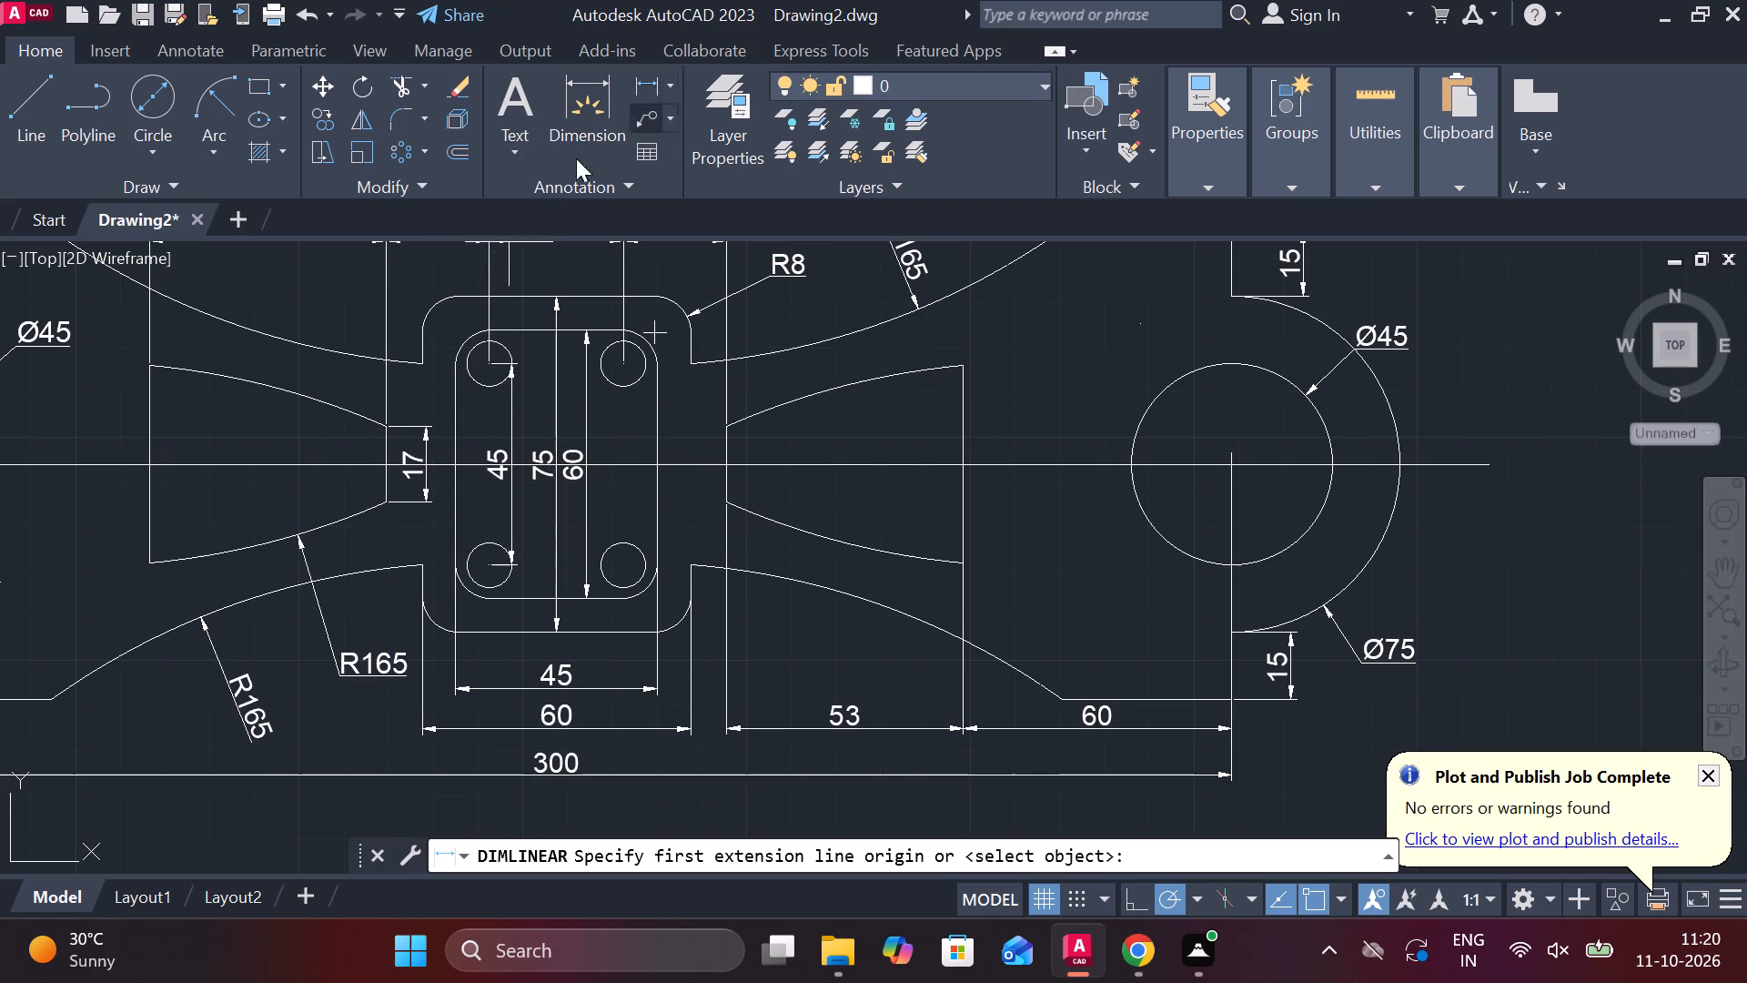
click(141, 365)
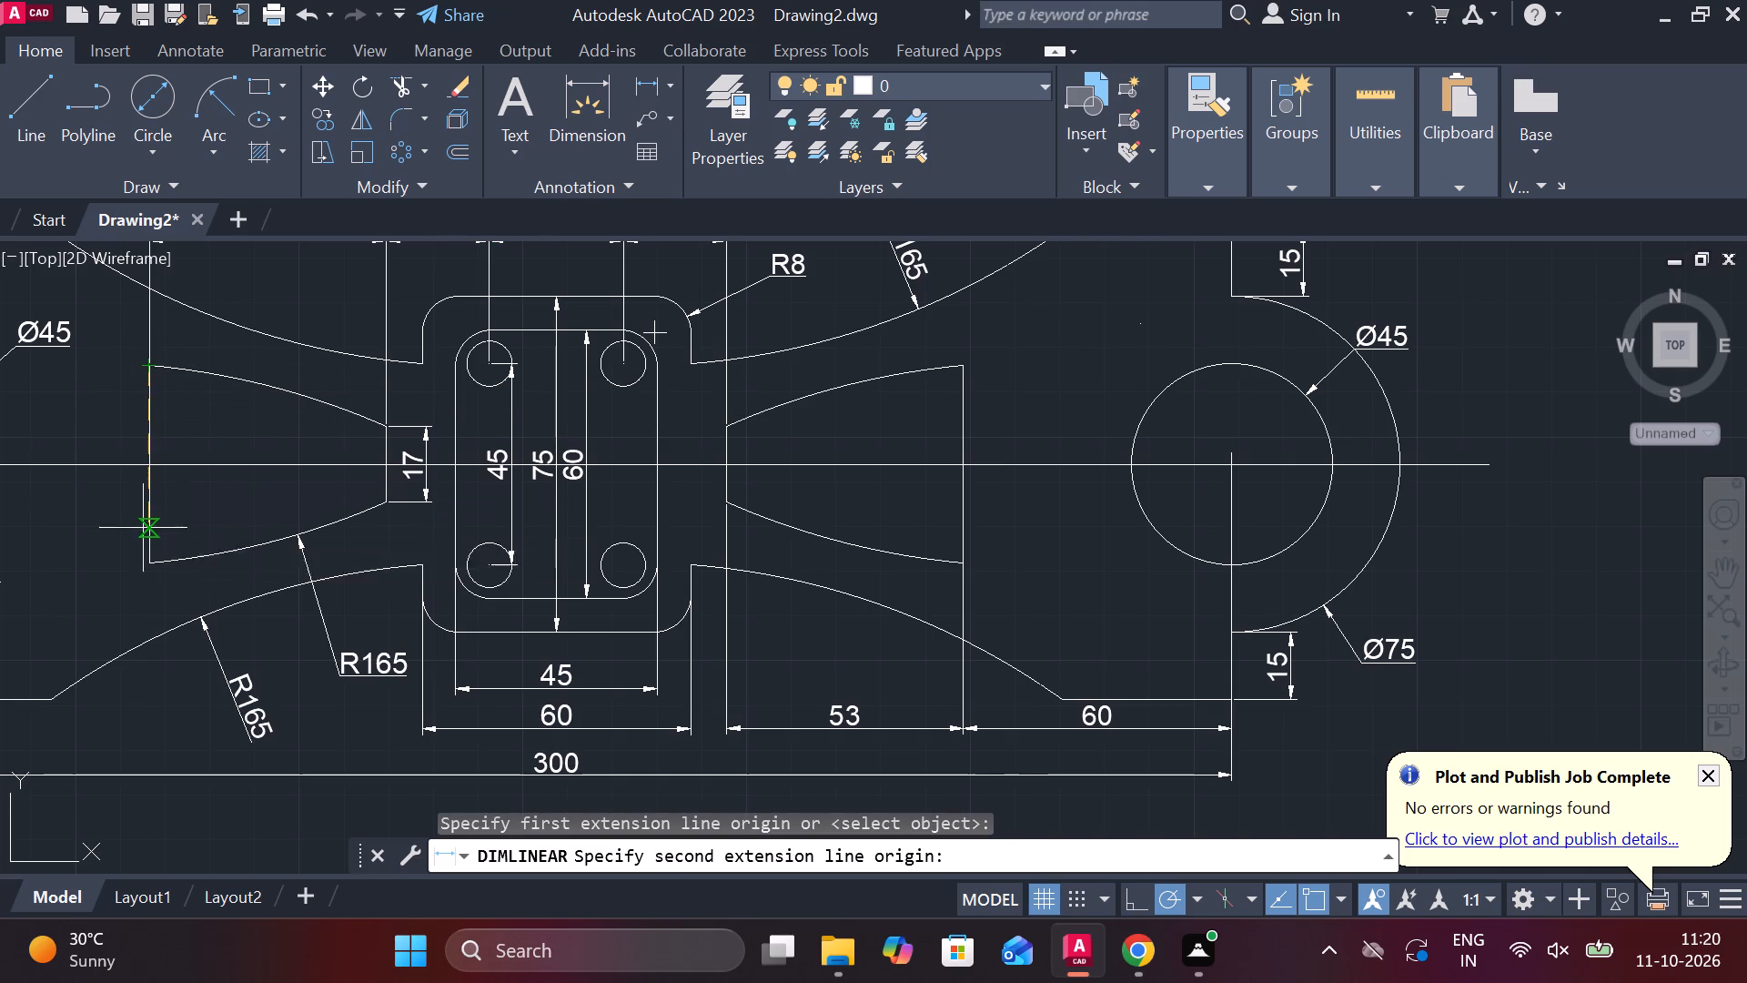
click(145, 559)
click(103, 549)
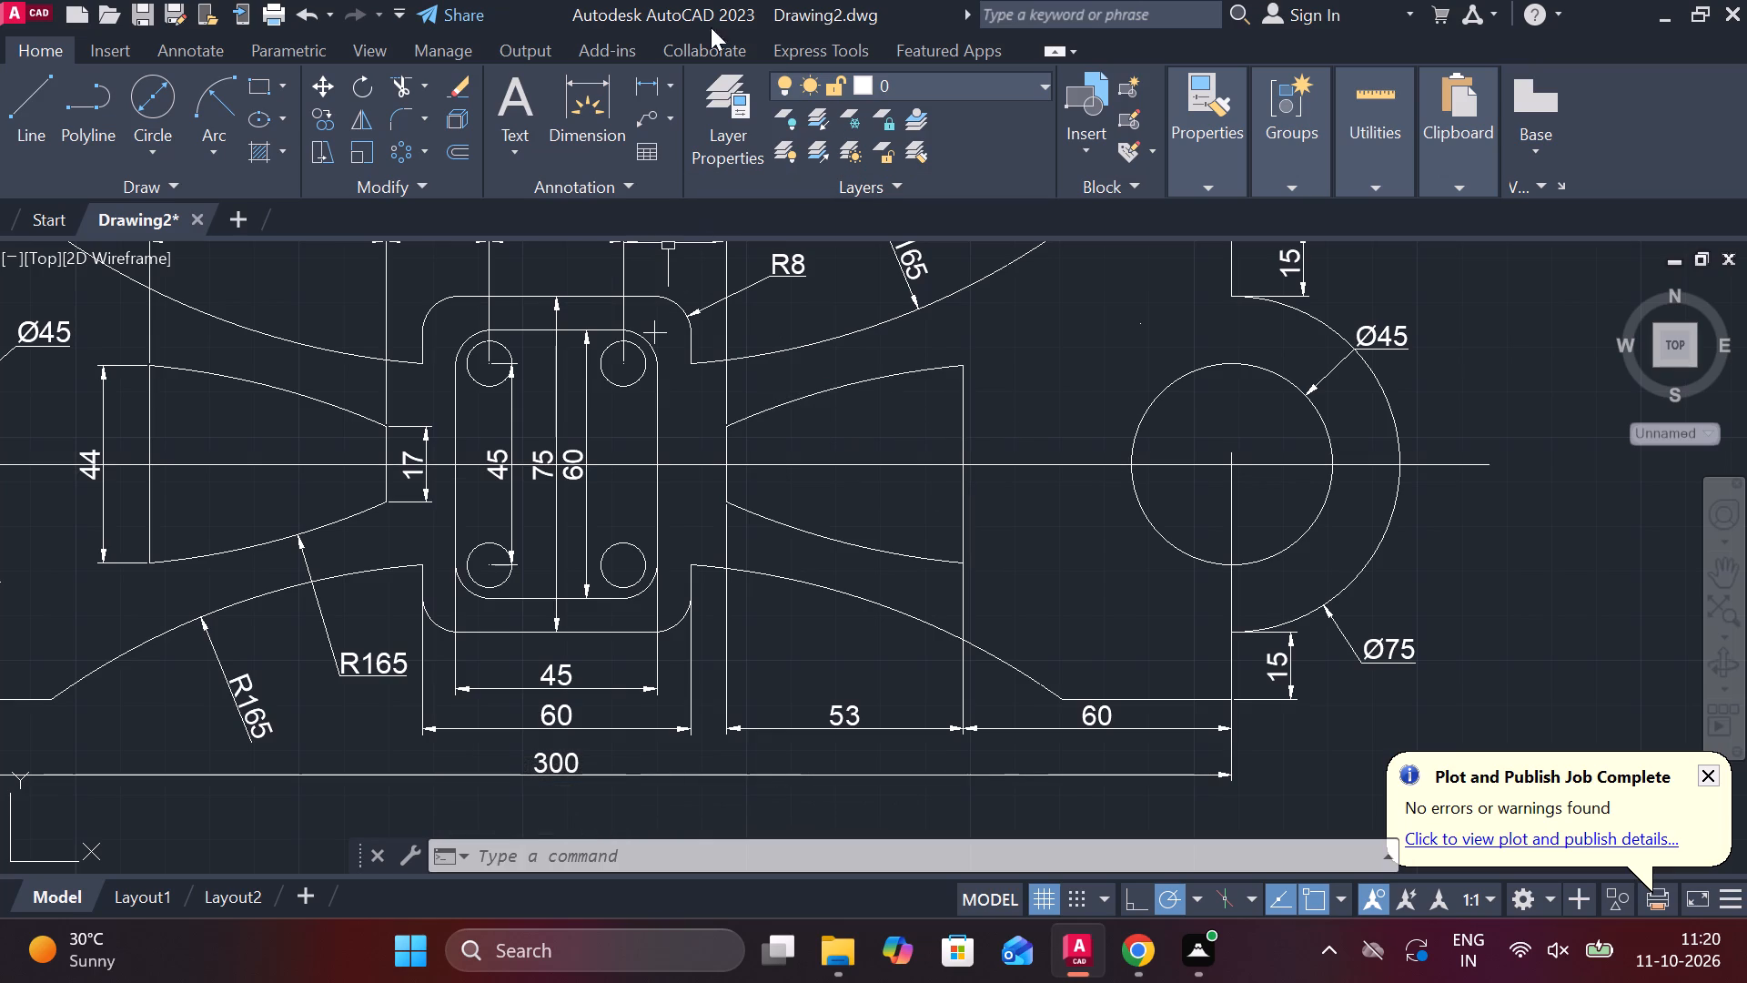
Add a radius dimension to the plate's upper-left small hole, with its text above the plate's upper-left corner.
click(662, 86)
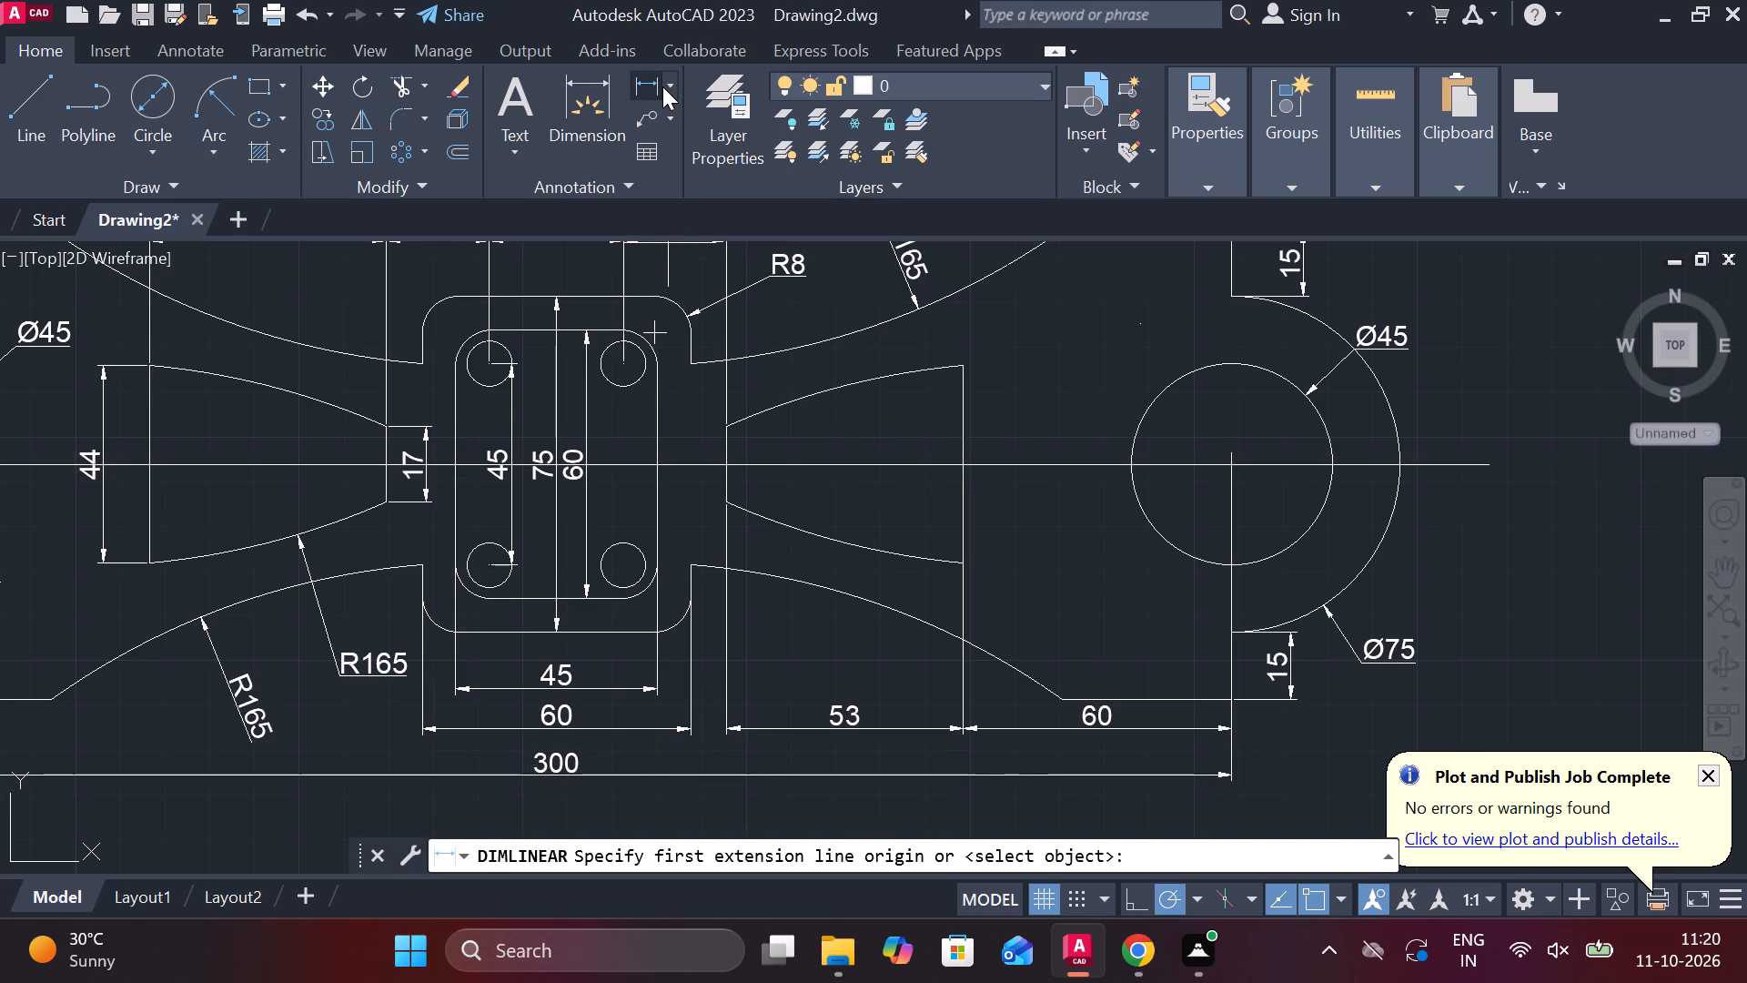
click(671, 76)
click(712, 359)
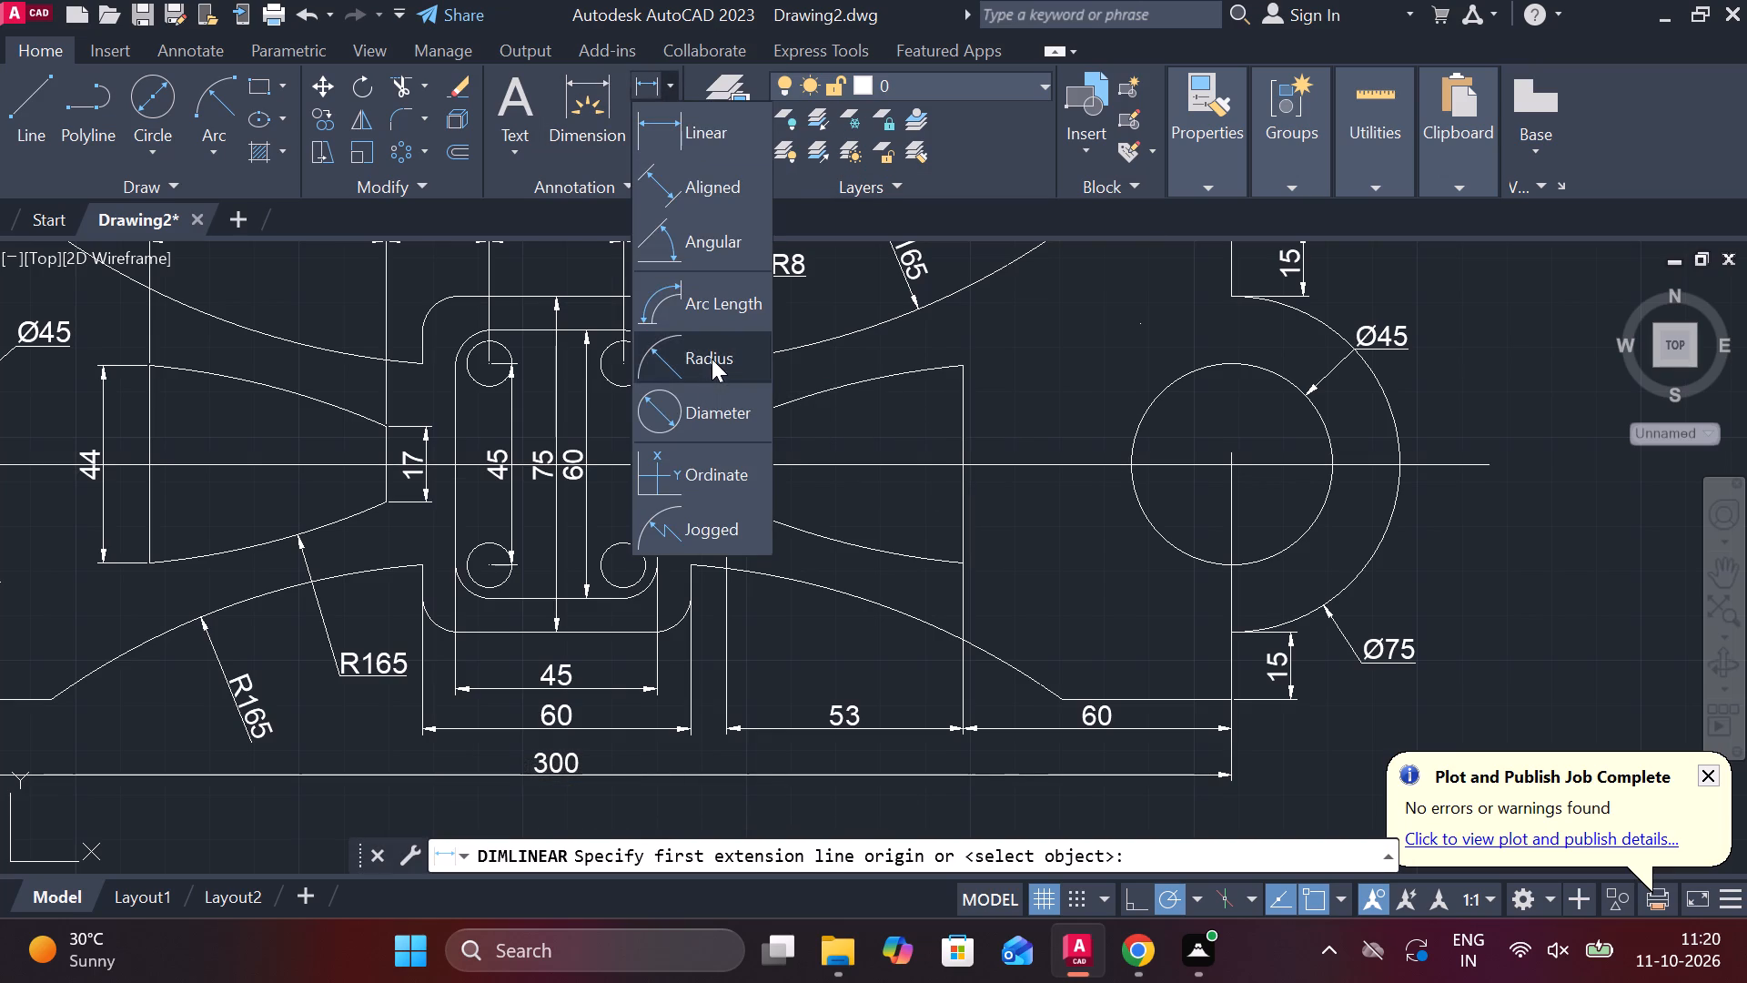
click(476, 351)
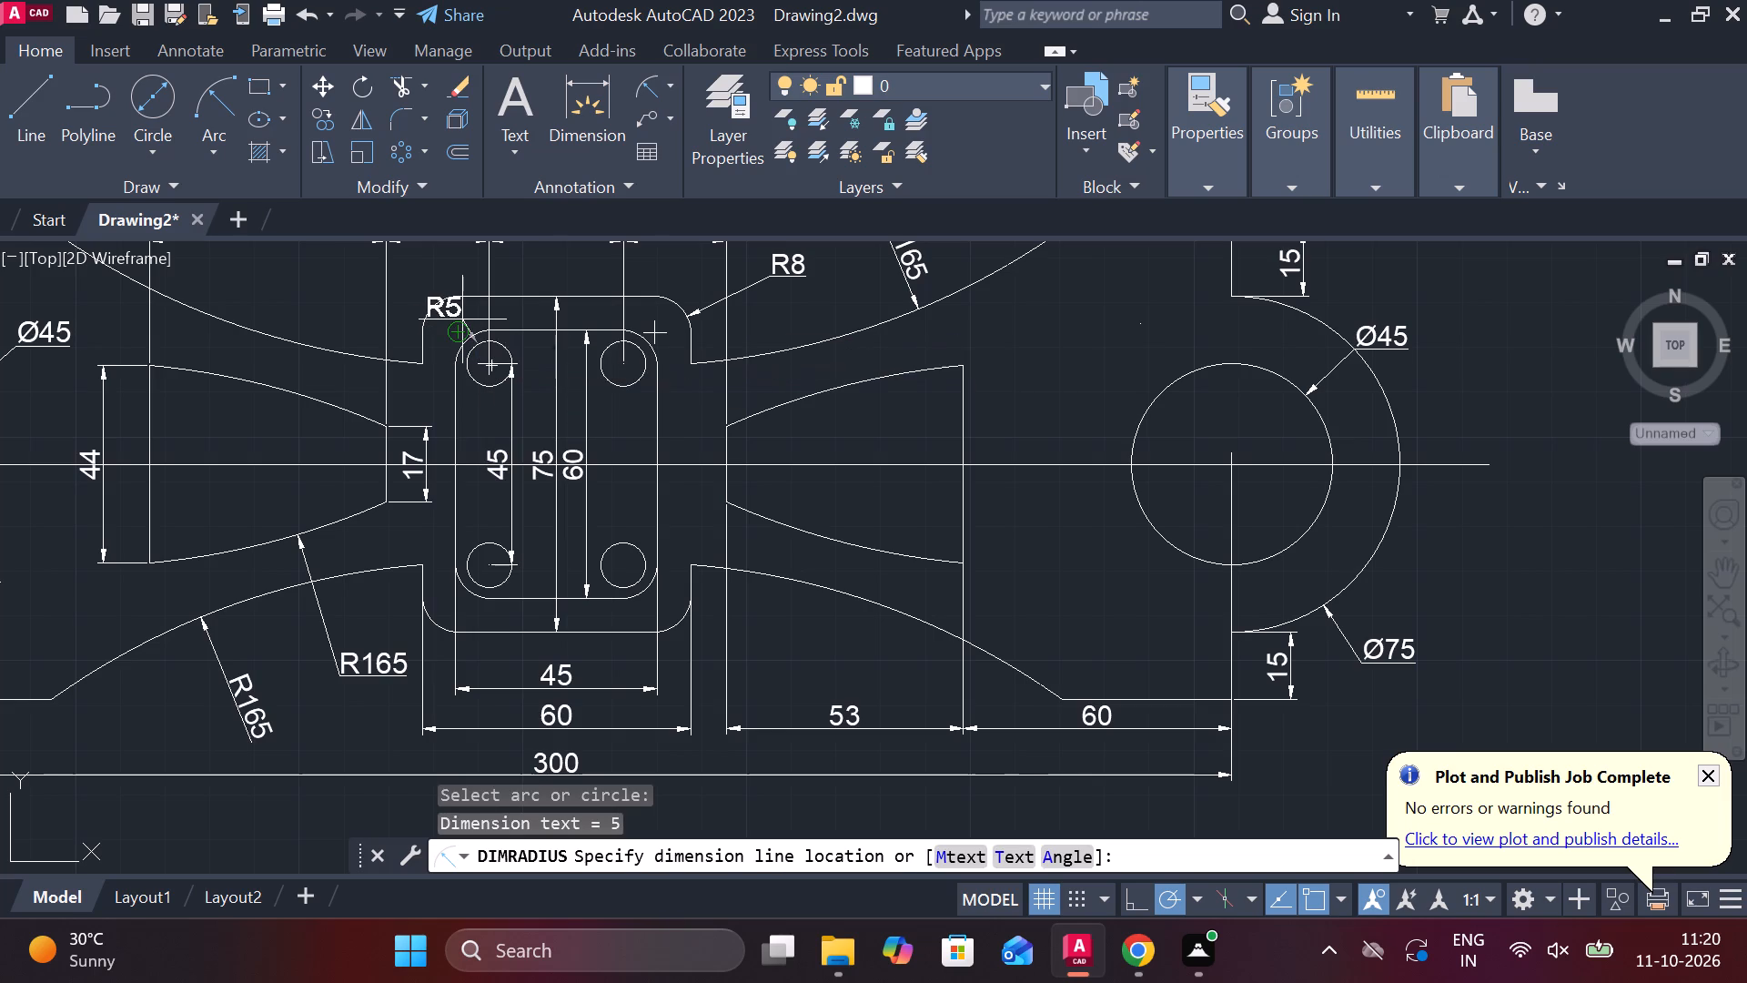
click(449, 276)
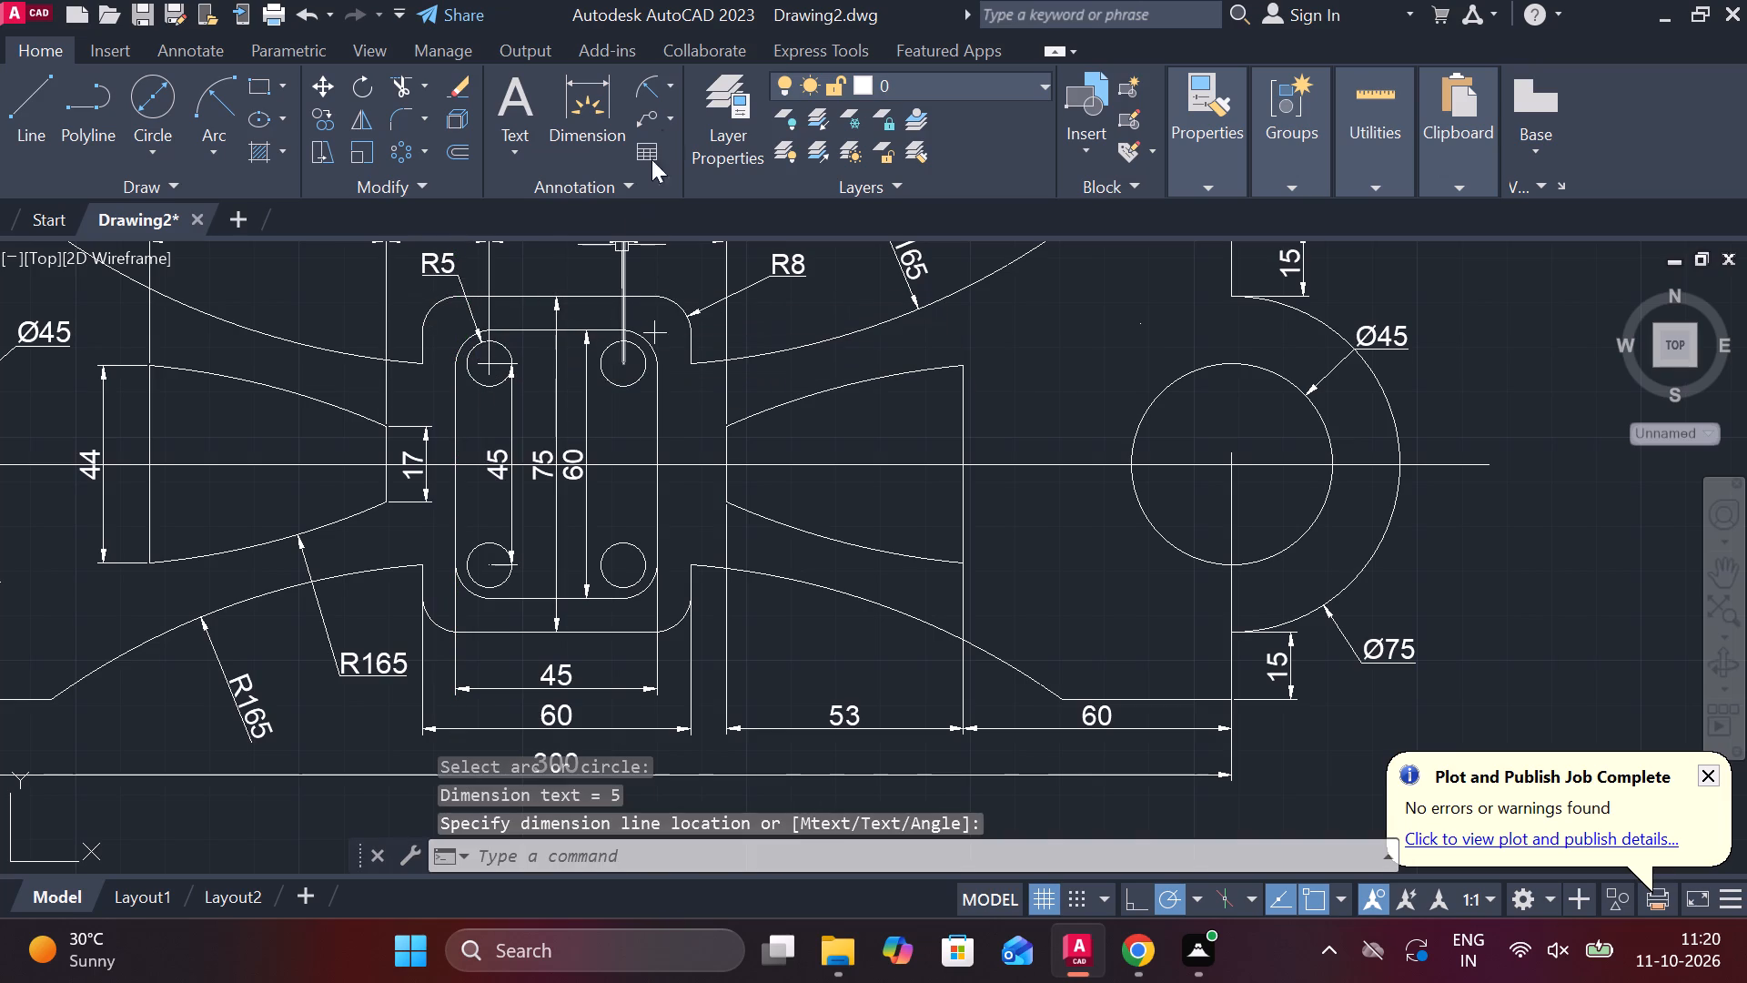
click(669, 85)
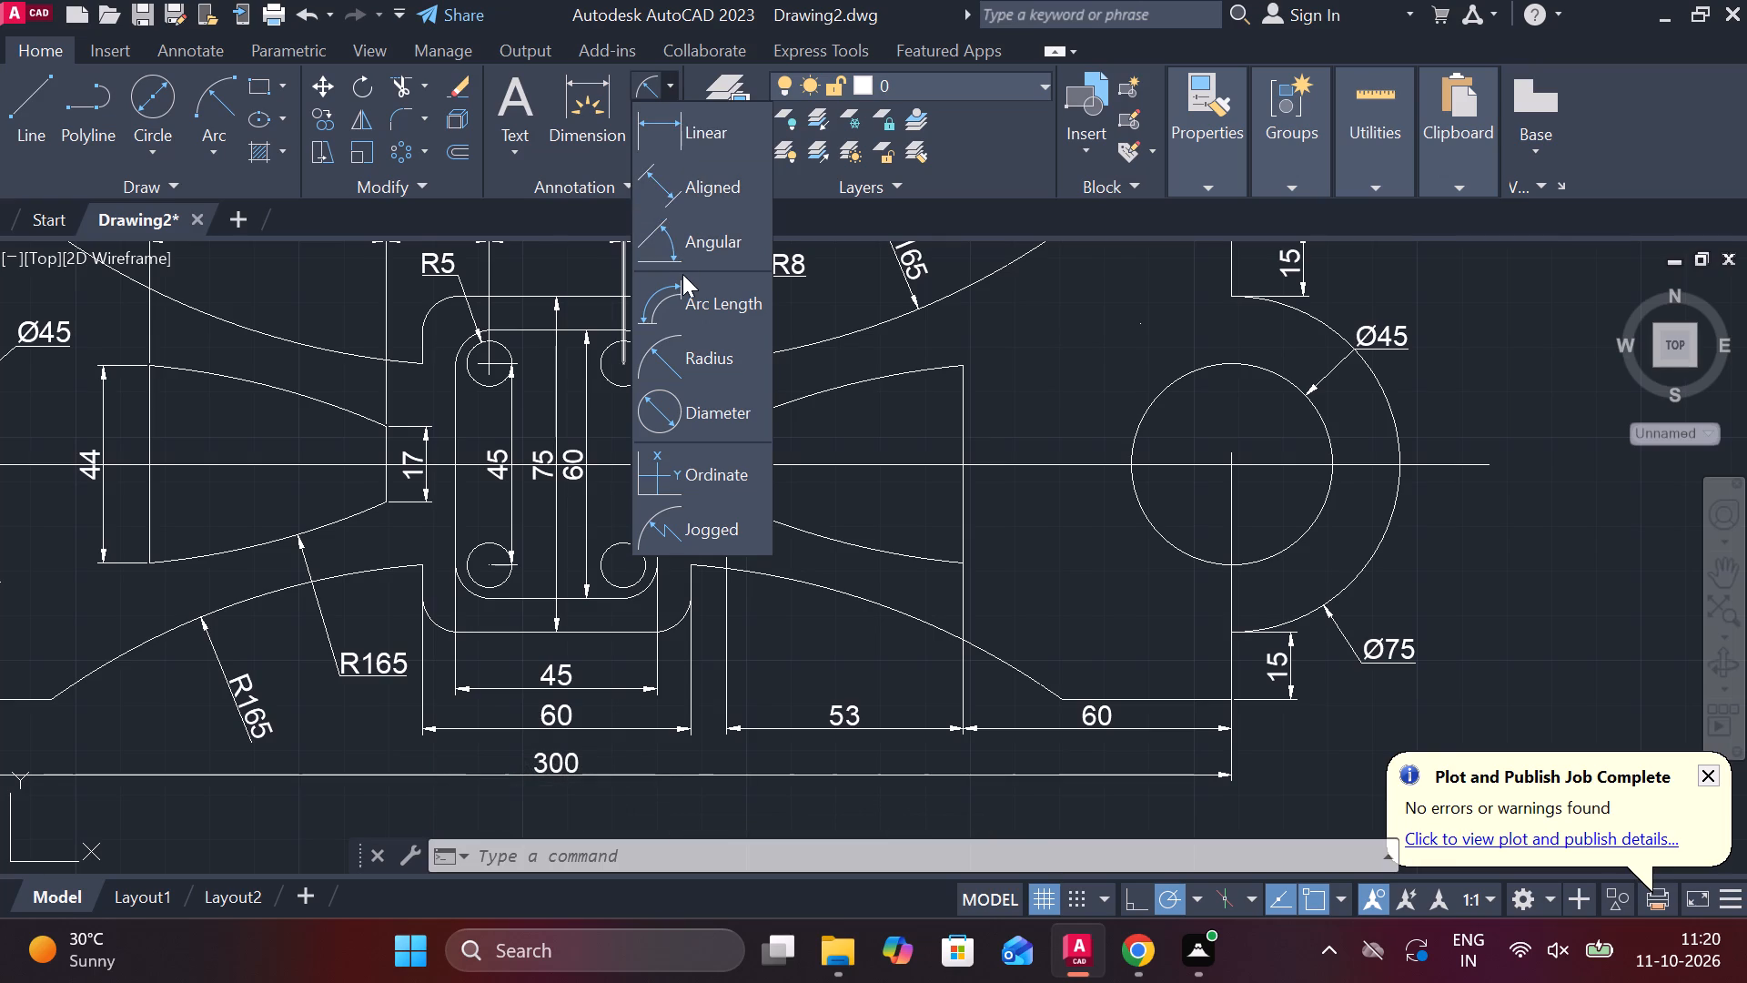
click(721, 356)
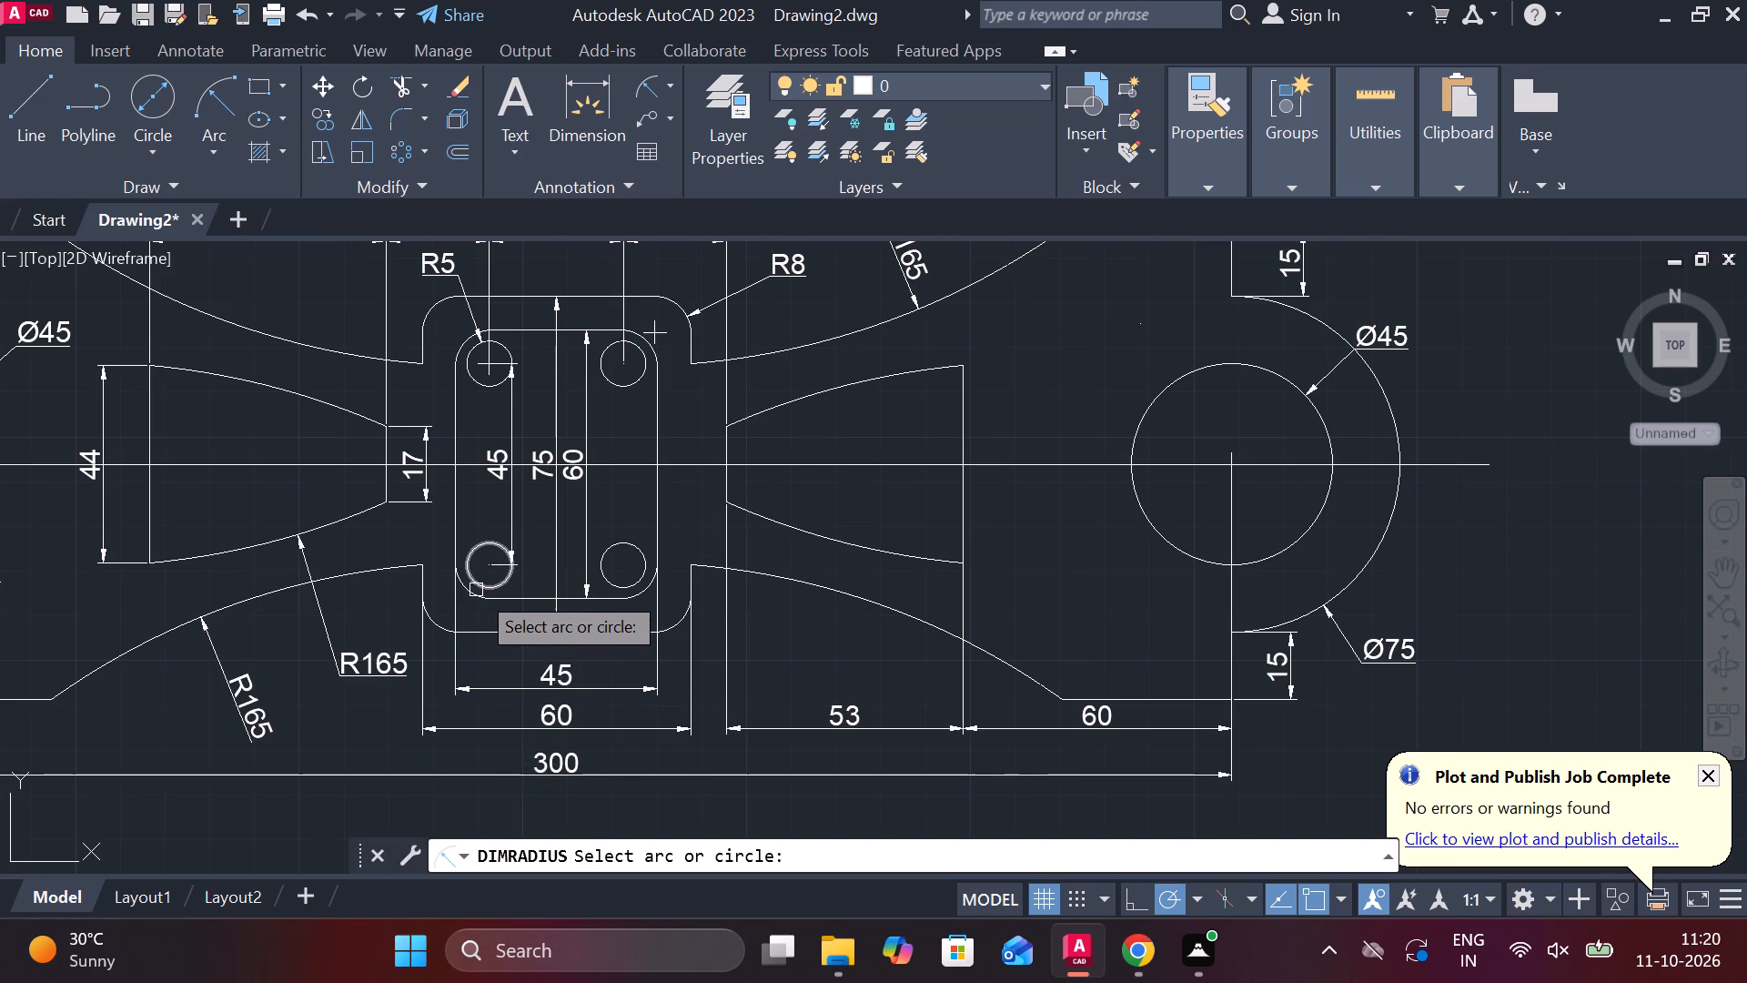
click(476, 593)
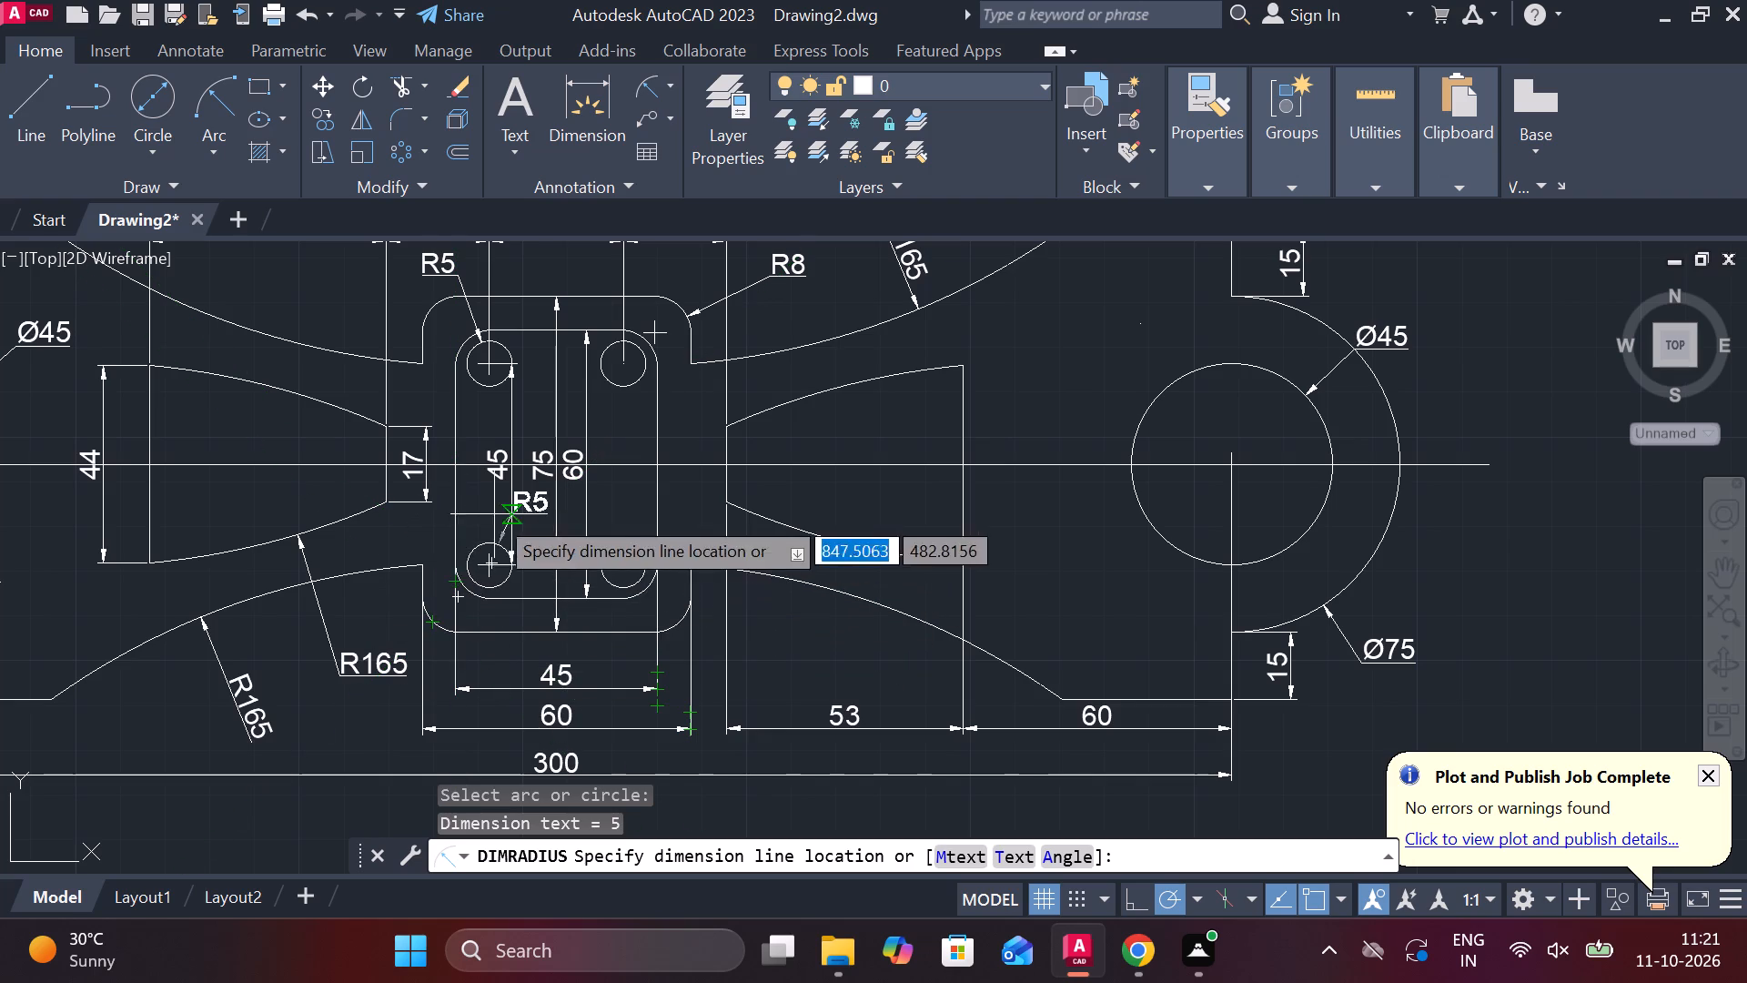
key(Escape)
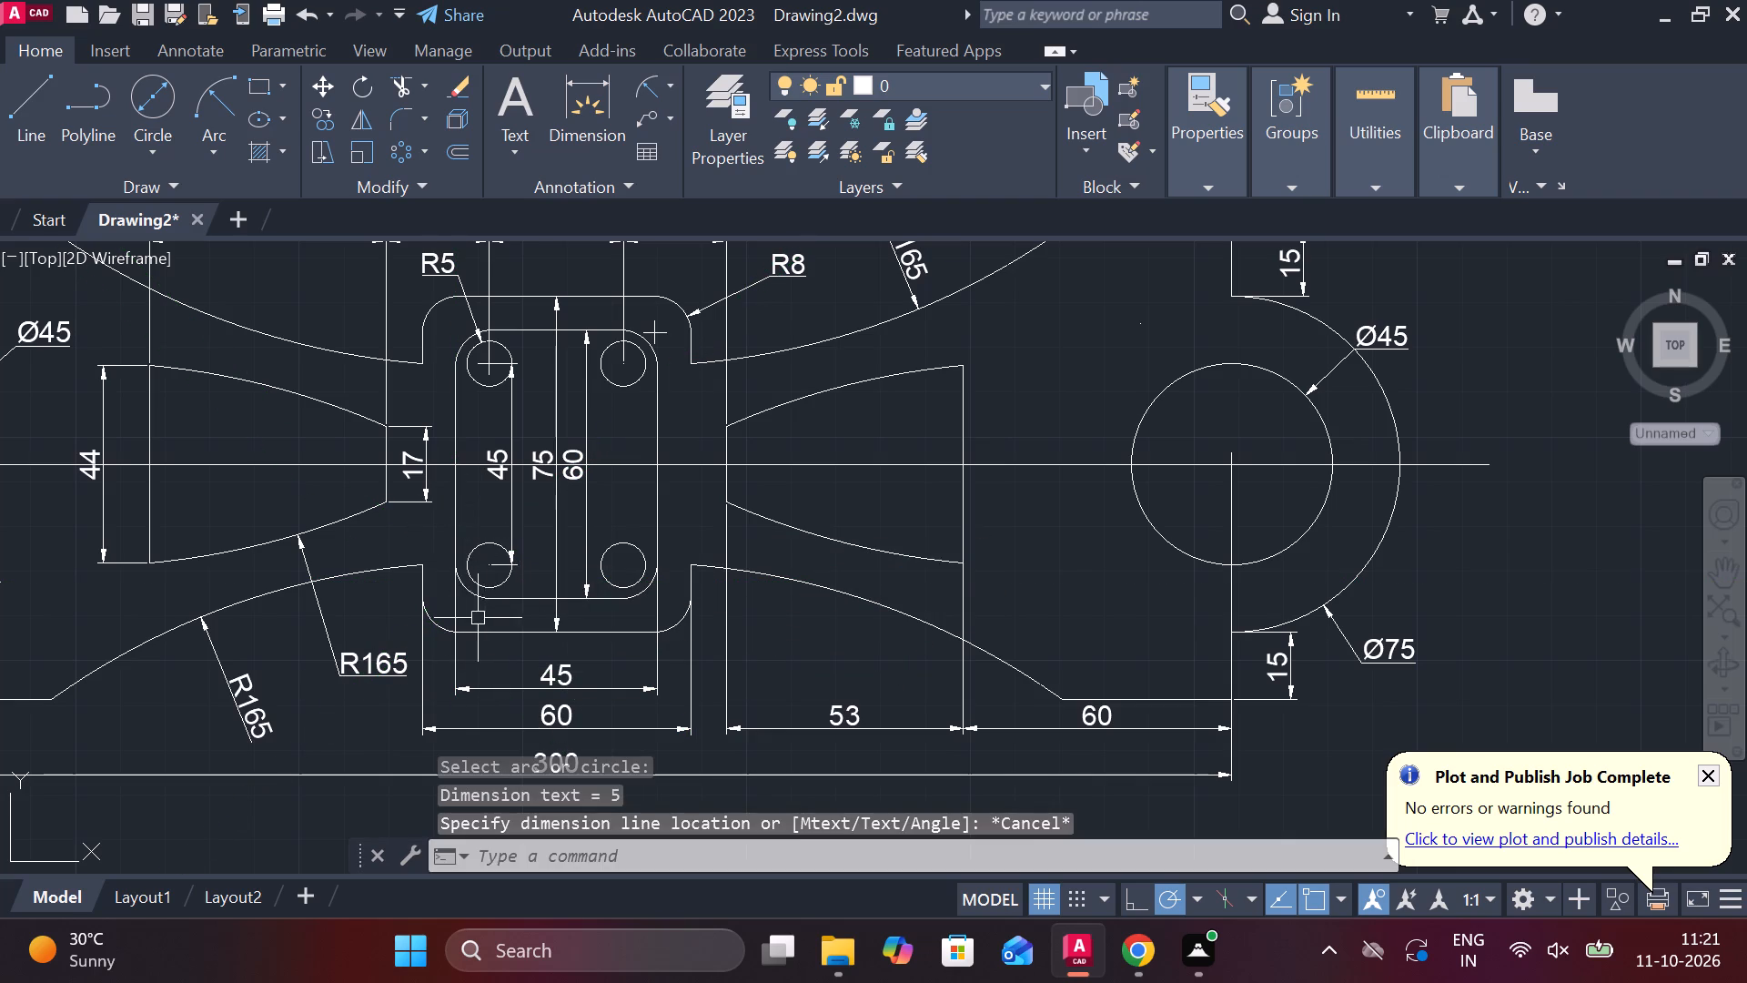
Add a radius dimension to the inner frame's lower-left corner arc, with its text just outside the plate's lower-left corner.
click(478, 600)
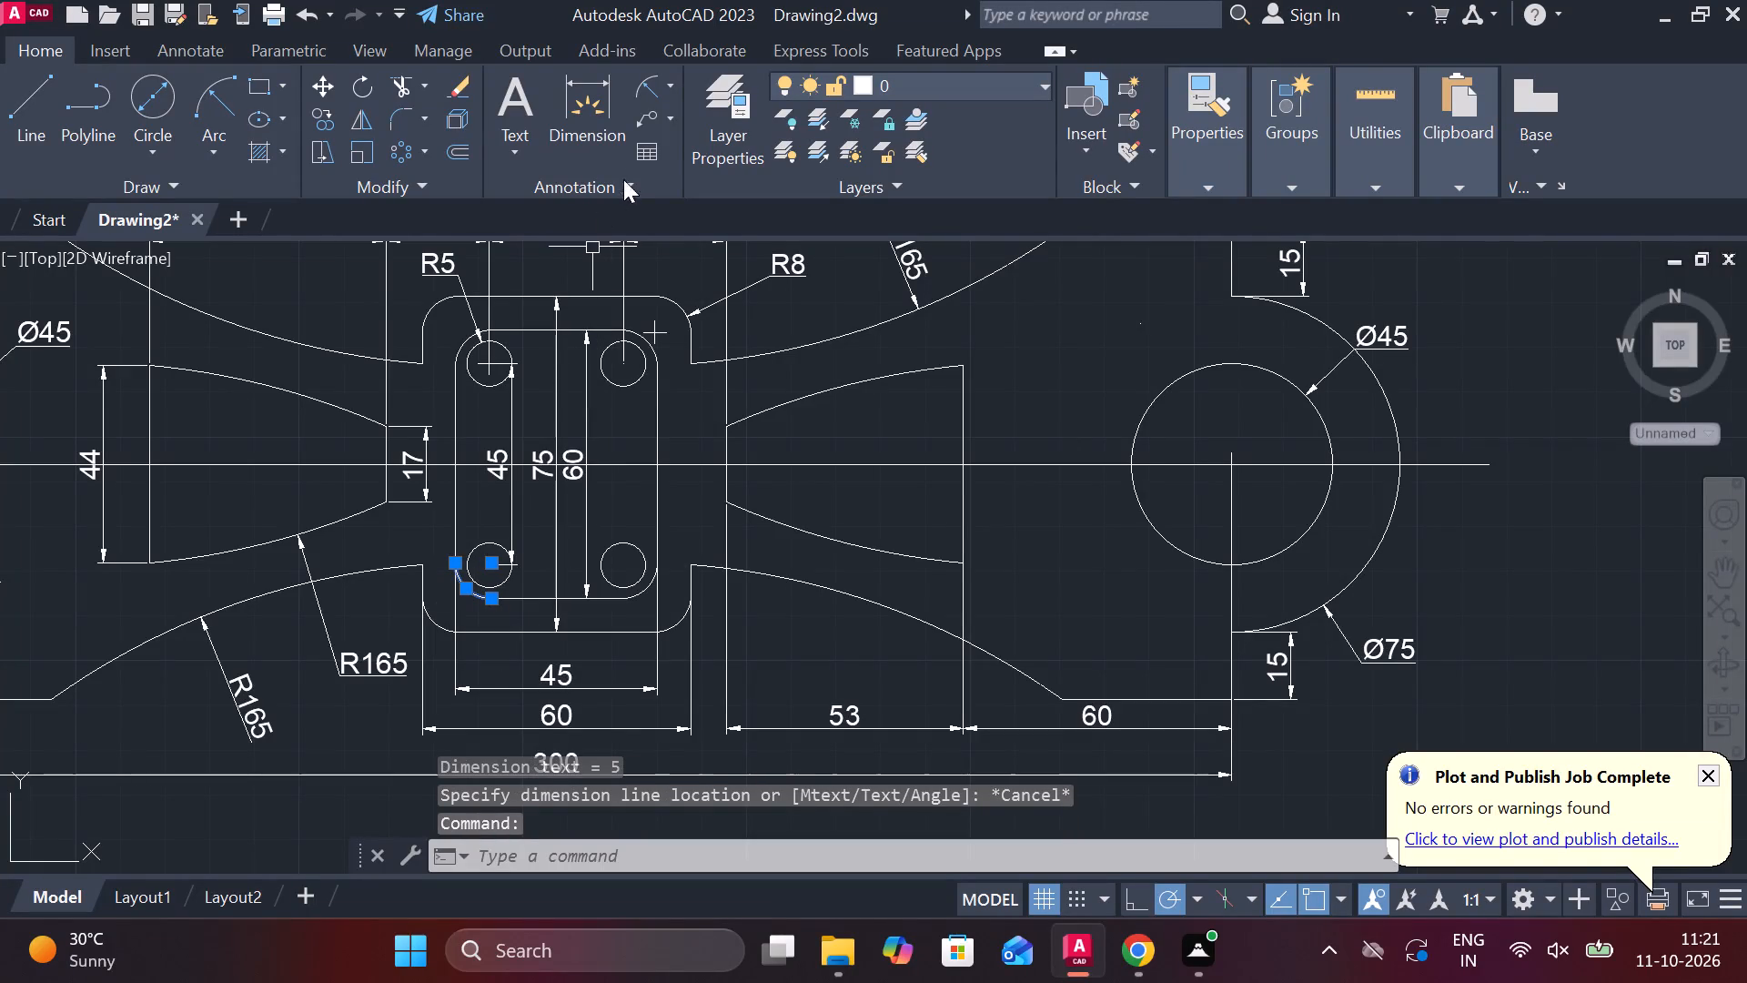
click(669, 87)
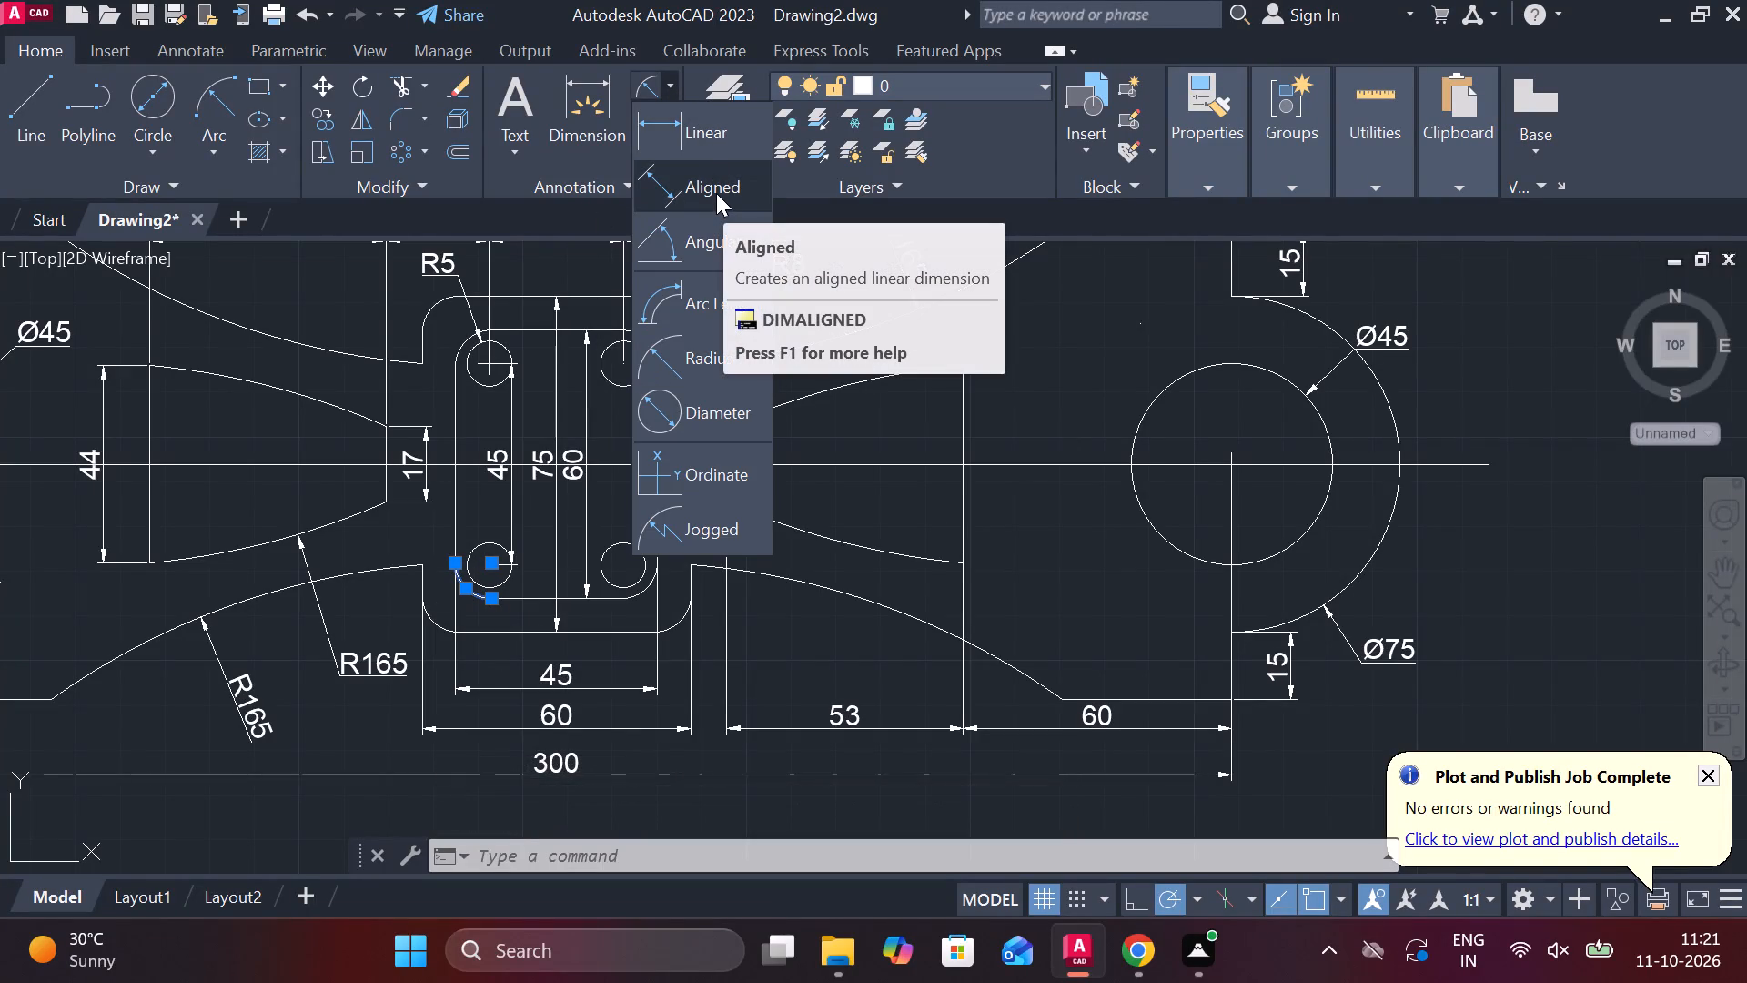
click(715, 357)
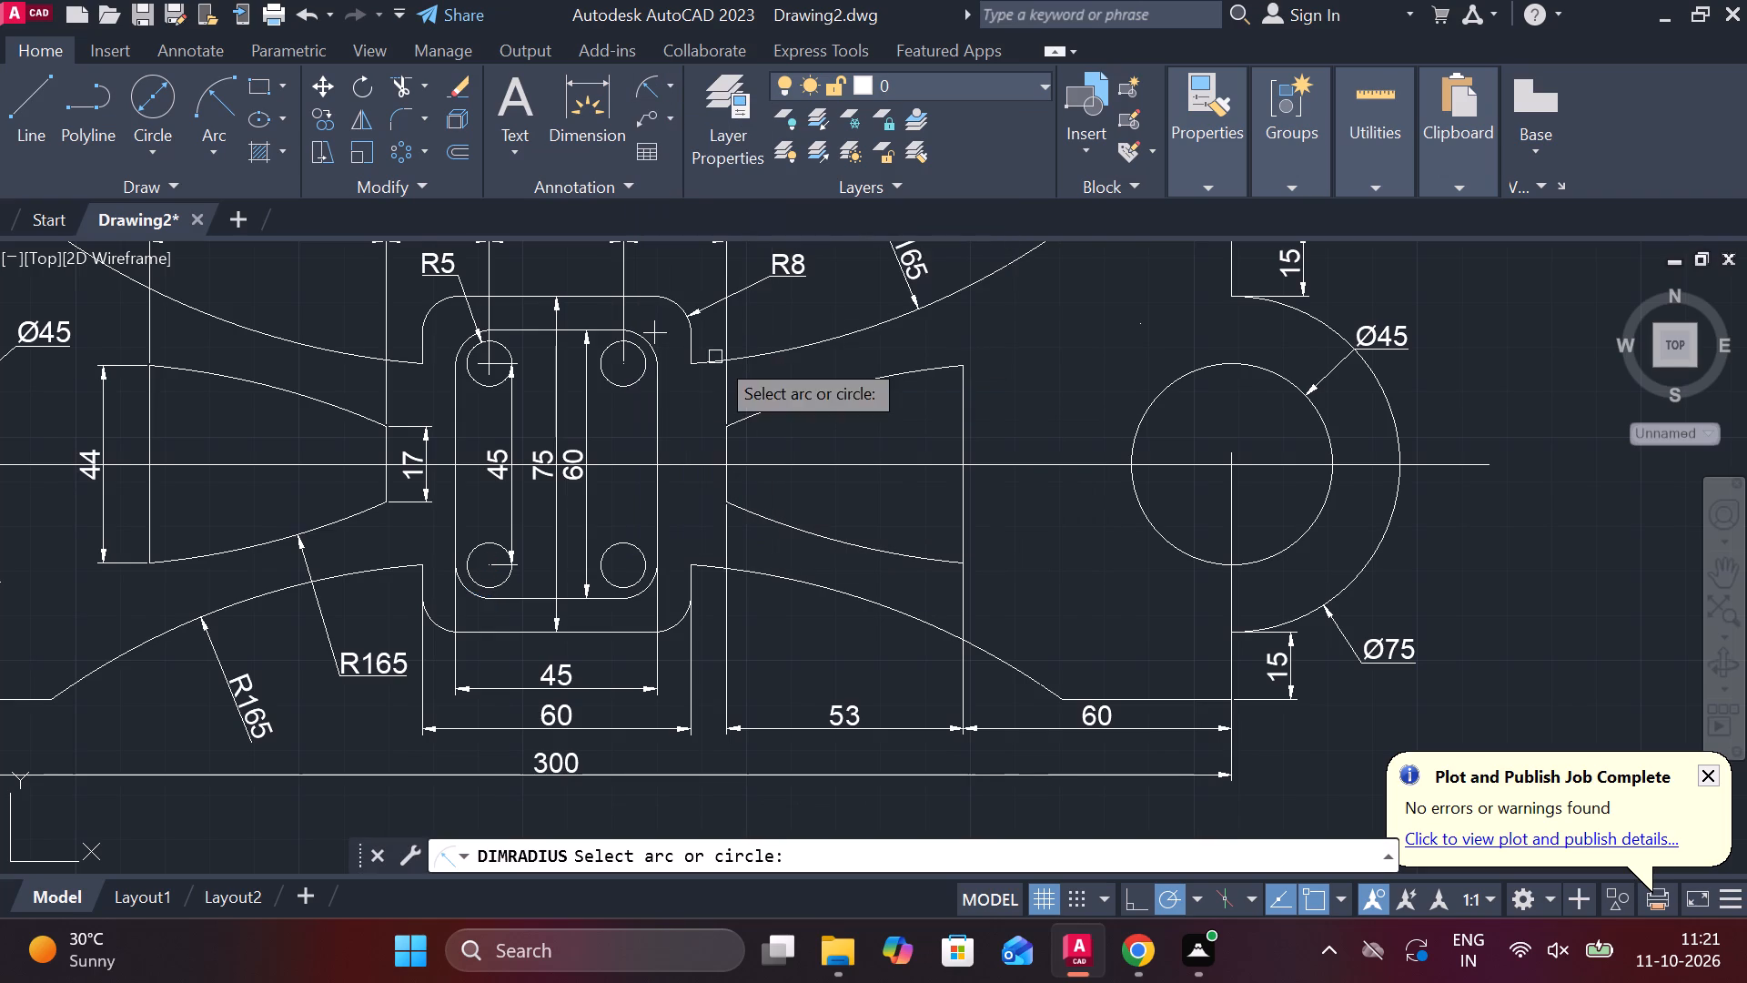
click(465, 592)
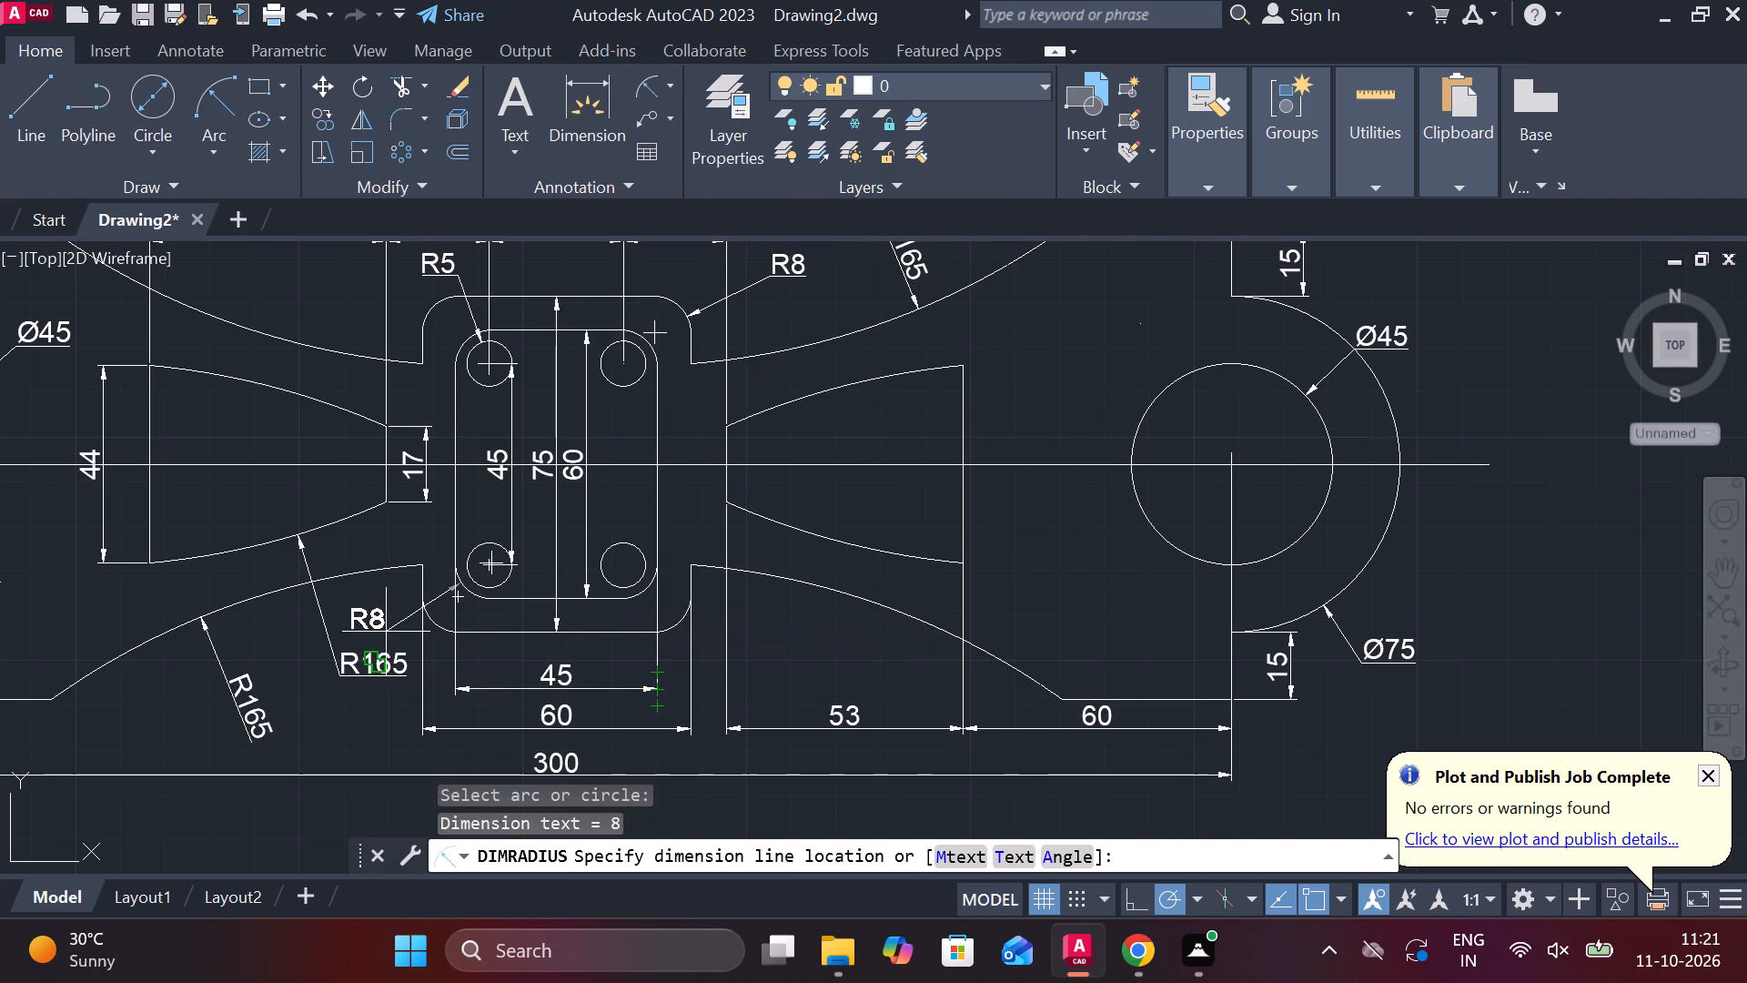
click(401, 619)
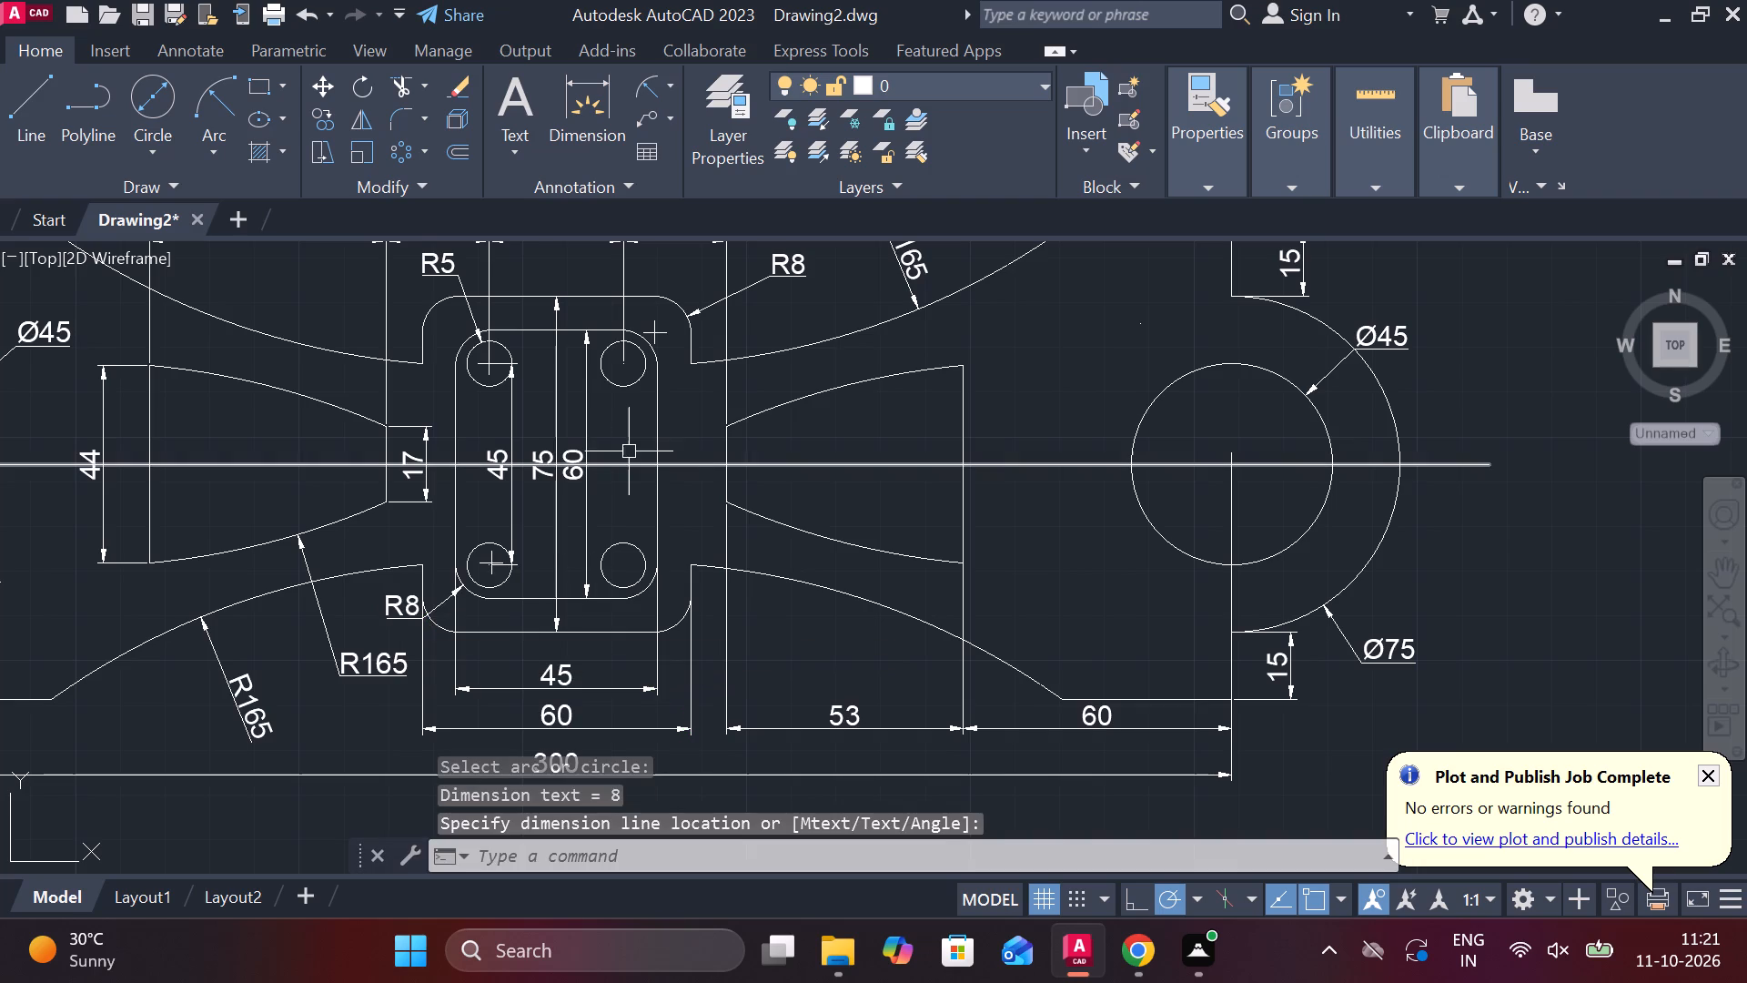
Shift the text of the inner frame's corner radius dimension slightly farther out from the plate's lower-left corner.
click(397, 610)
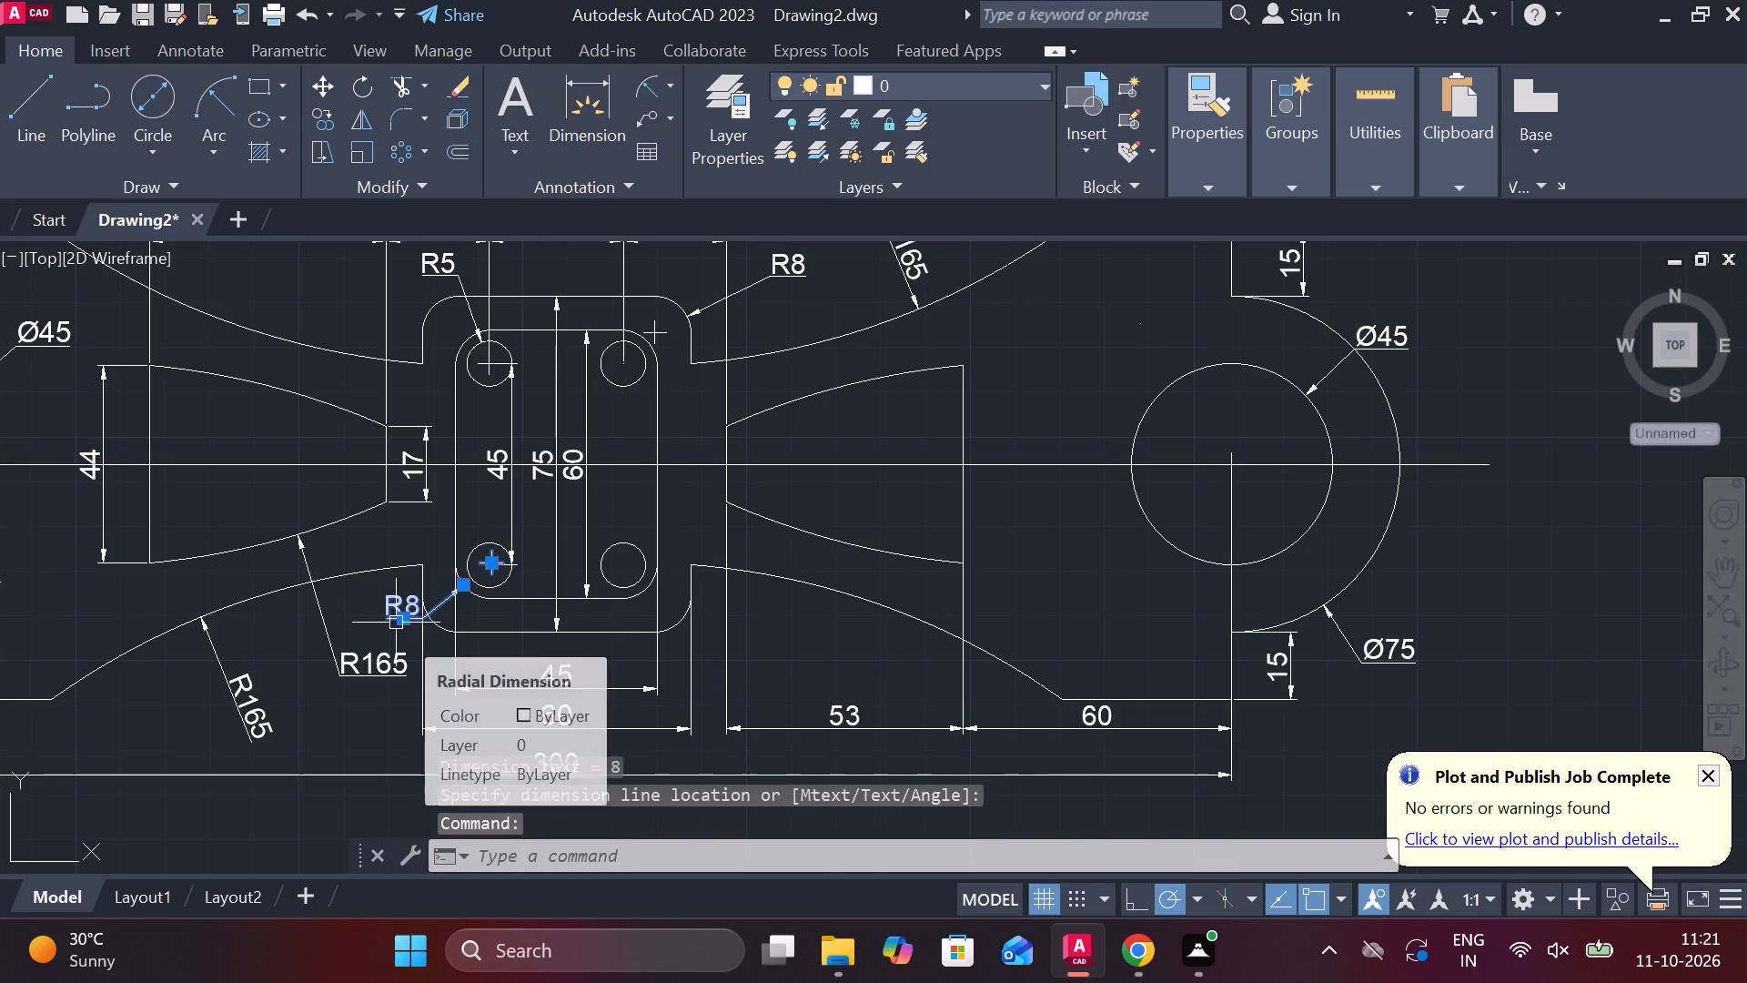
click(405, 619)
click(384, 638)
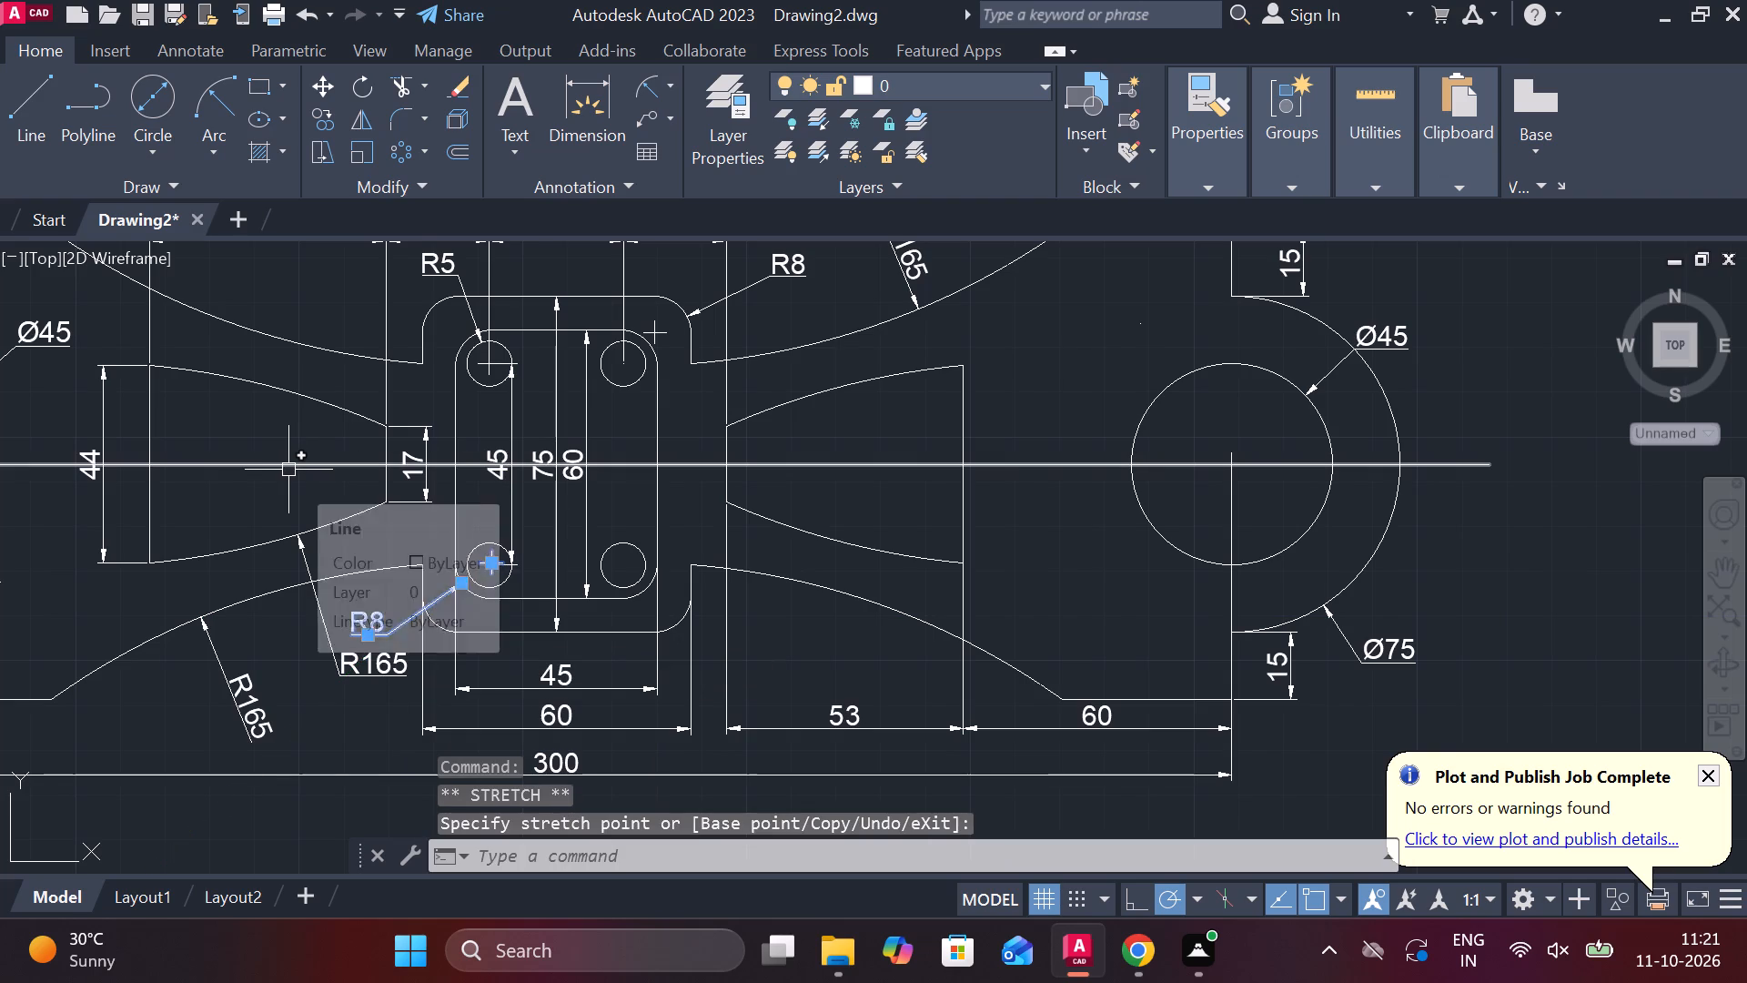
key(Escape)
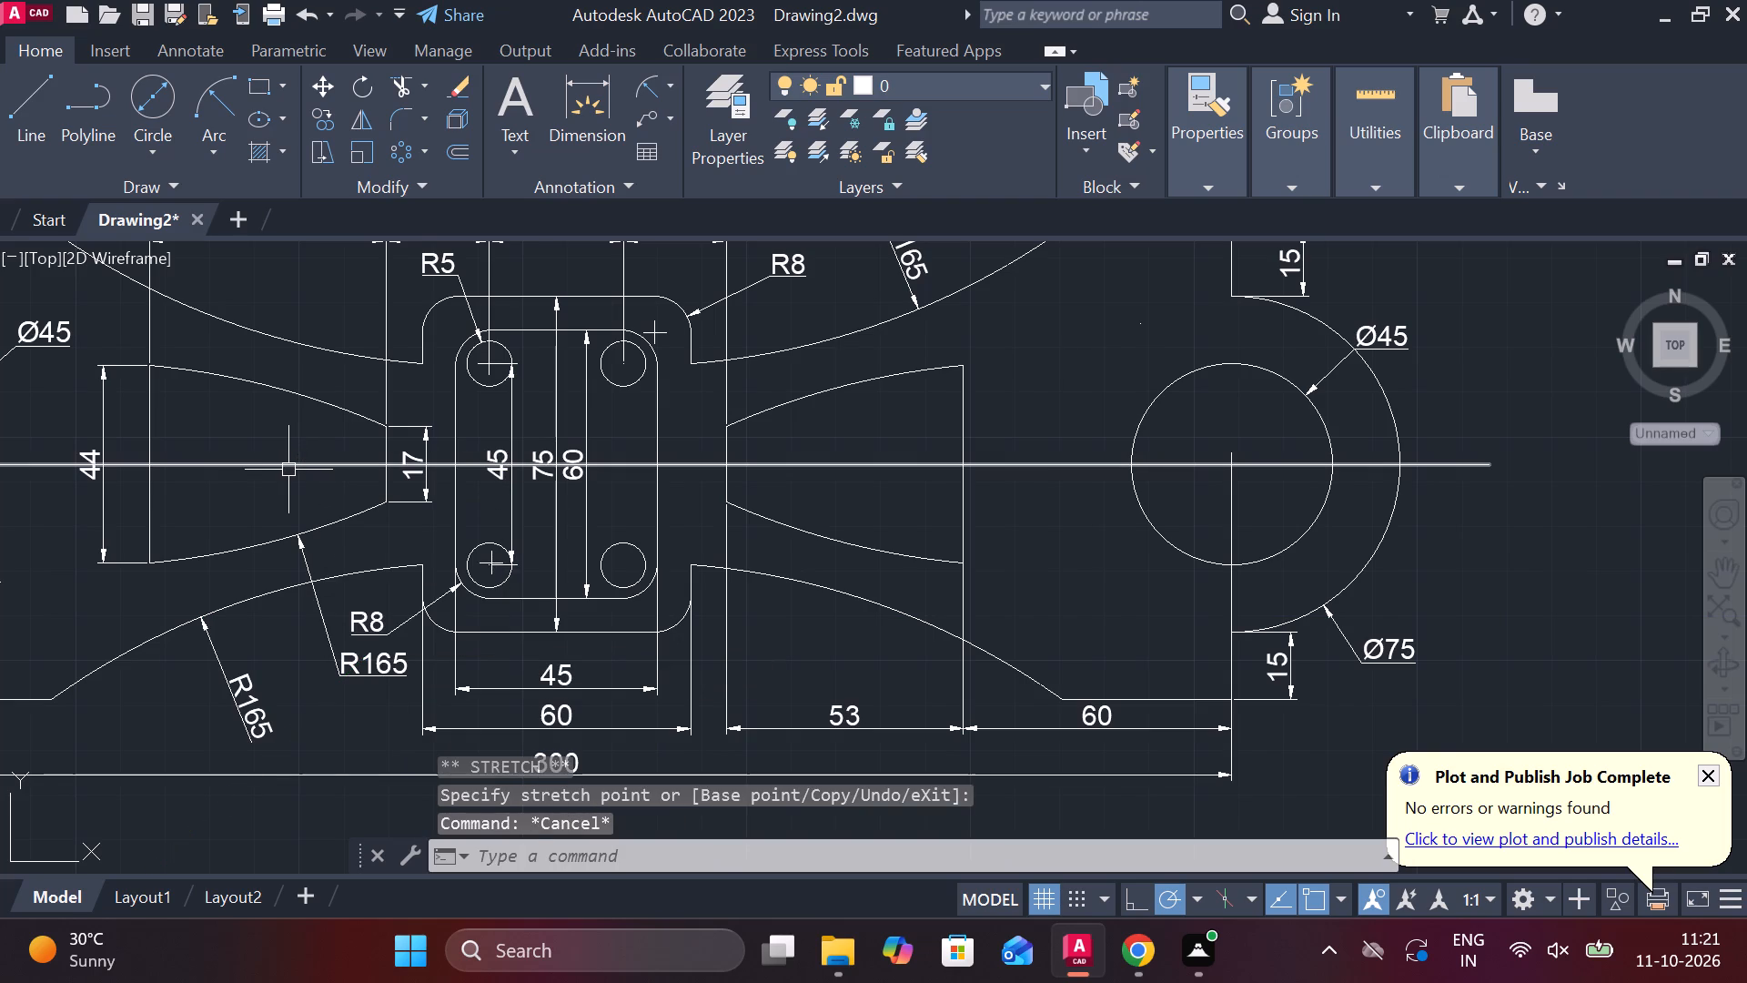
Draw a 190 by 65 rectangle from four connected lines in the empty space to the right of the dimensioned part.
scroll(941, 478, down, 3)
scroll(1202, 461, up, 1)
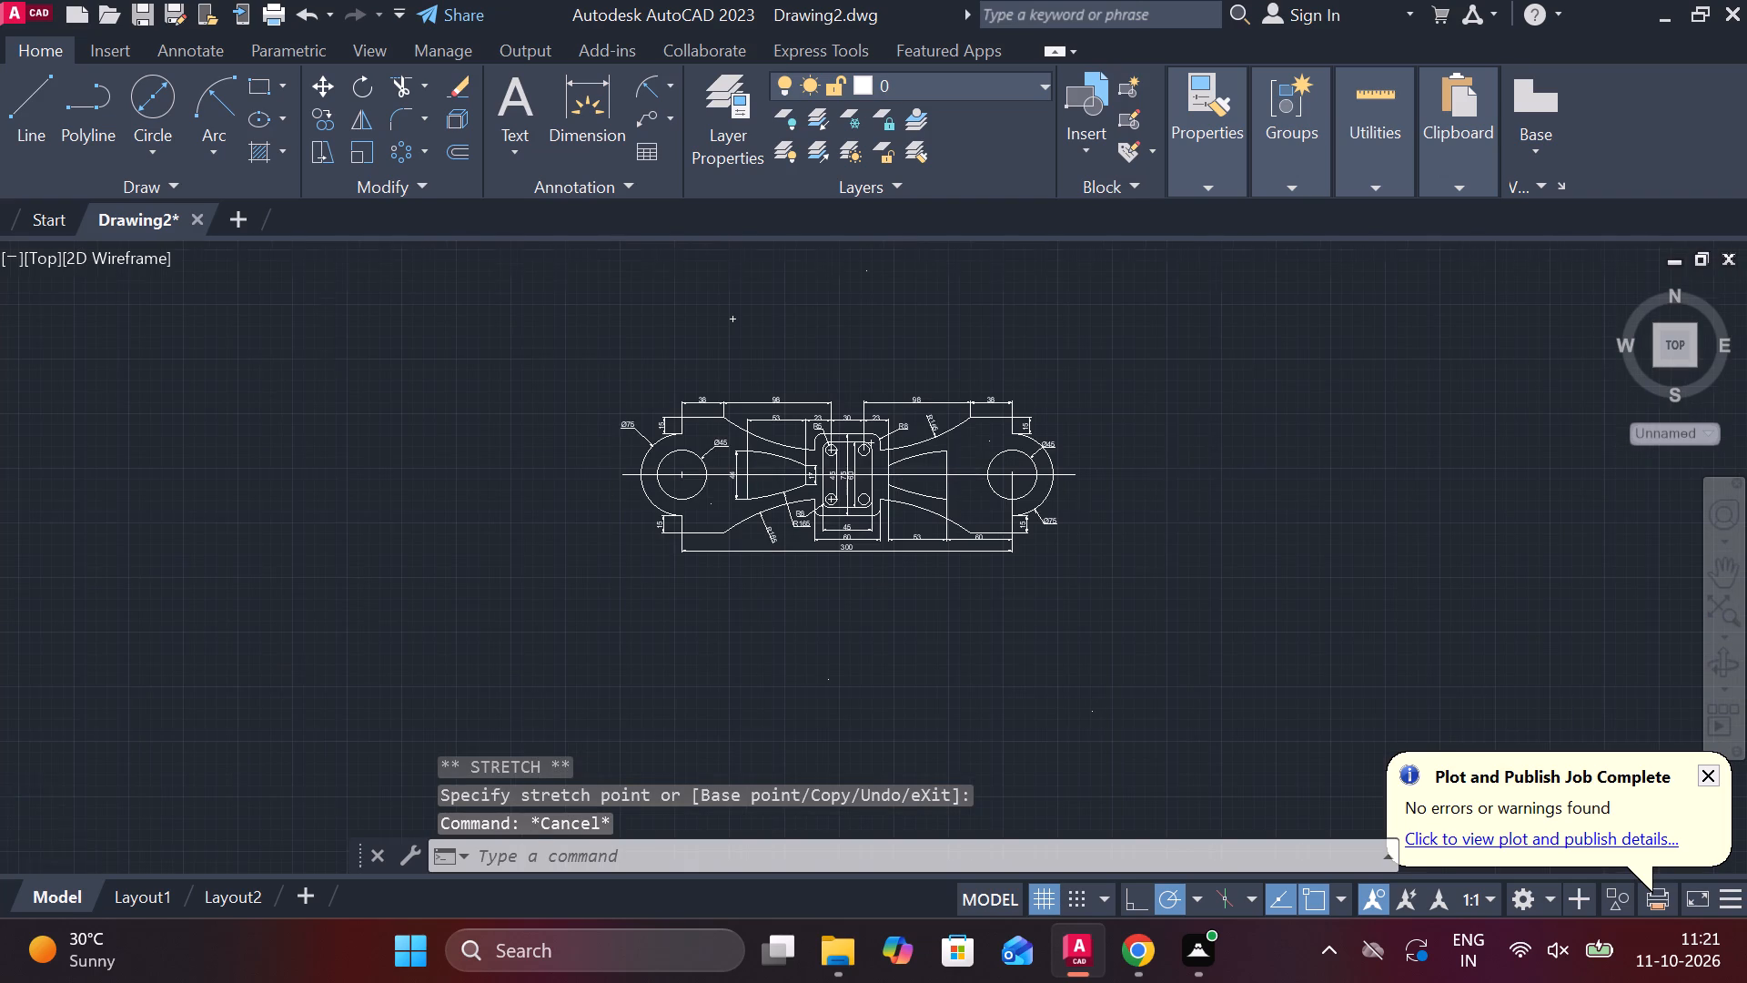
scroll(1202, 461, up, 1)
scroll(1202, 461, down, 1)
scroll(116, 632, down, 1)
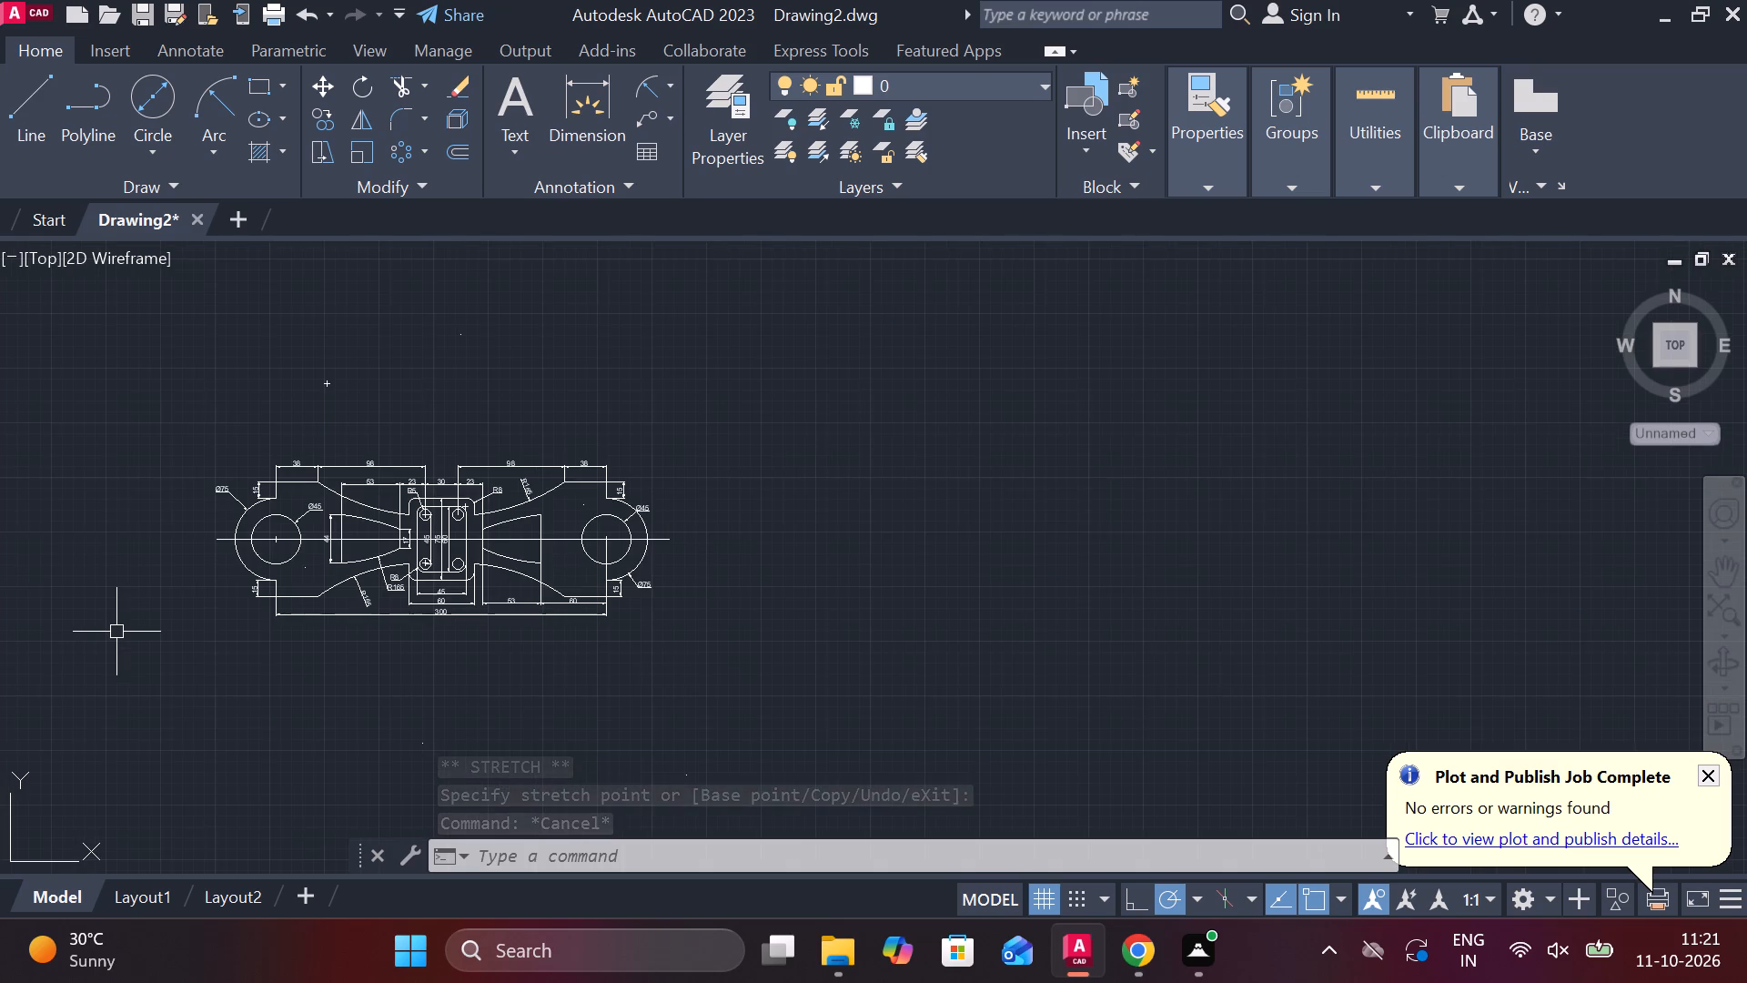
scroll(116, 632, down, 1)
scroll(116, 632, up, 1)
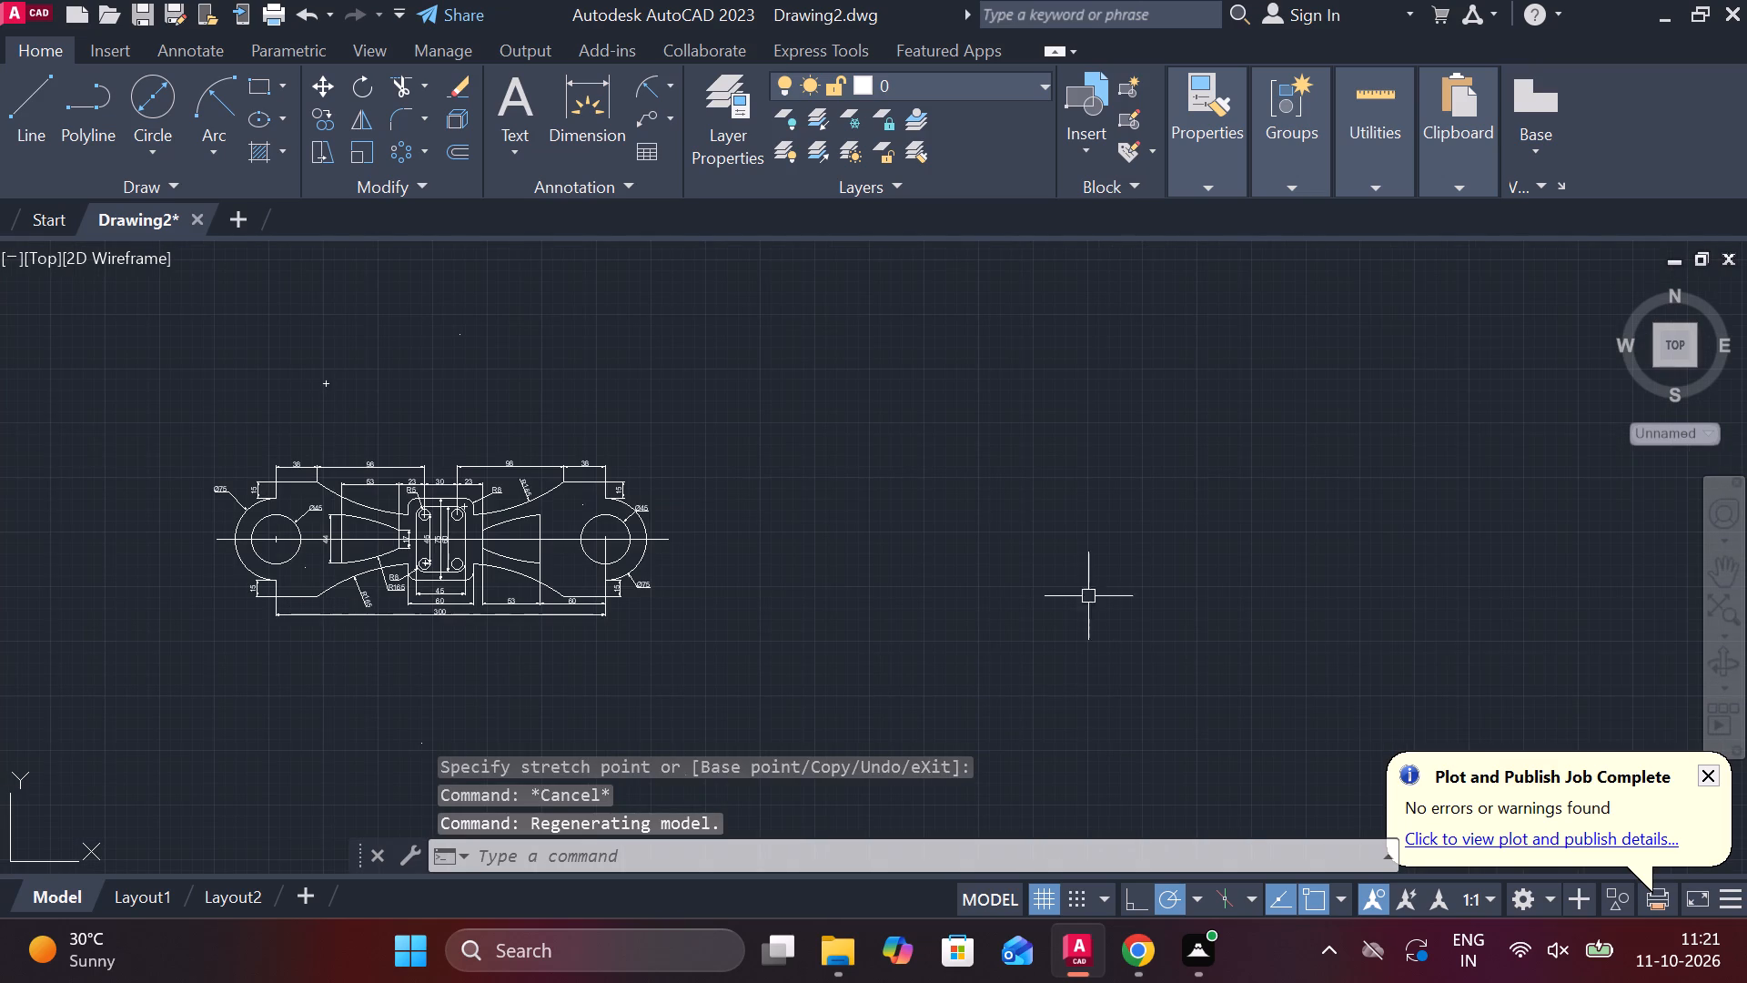
click(19, 103)
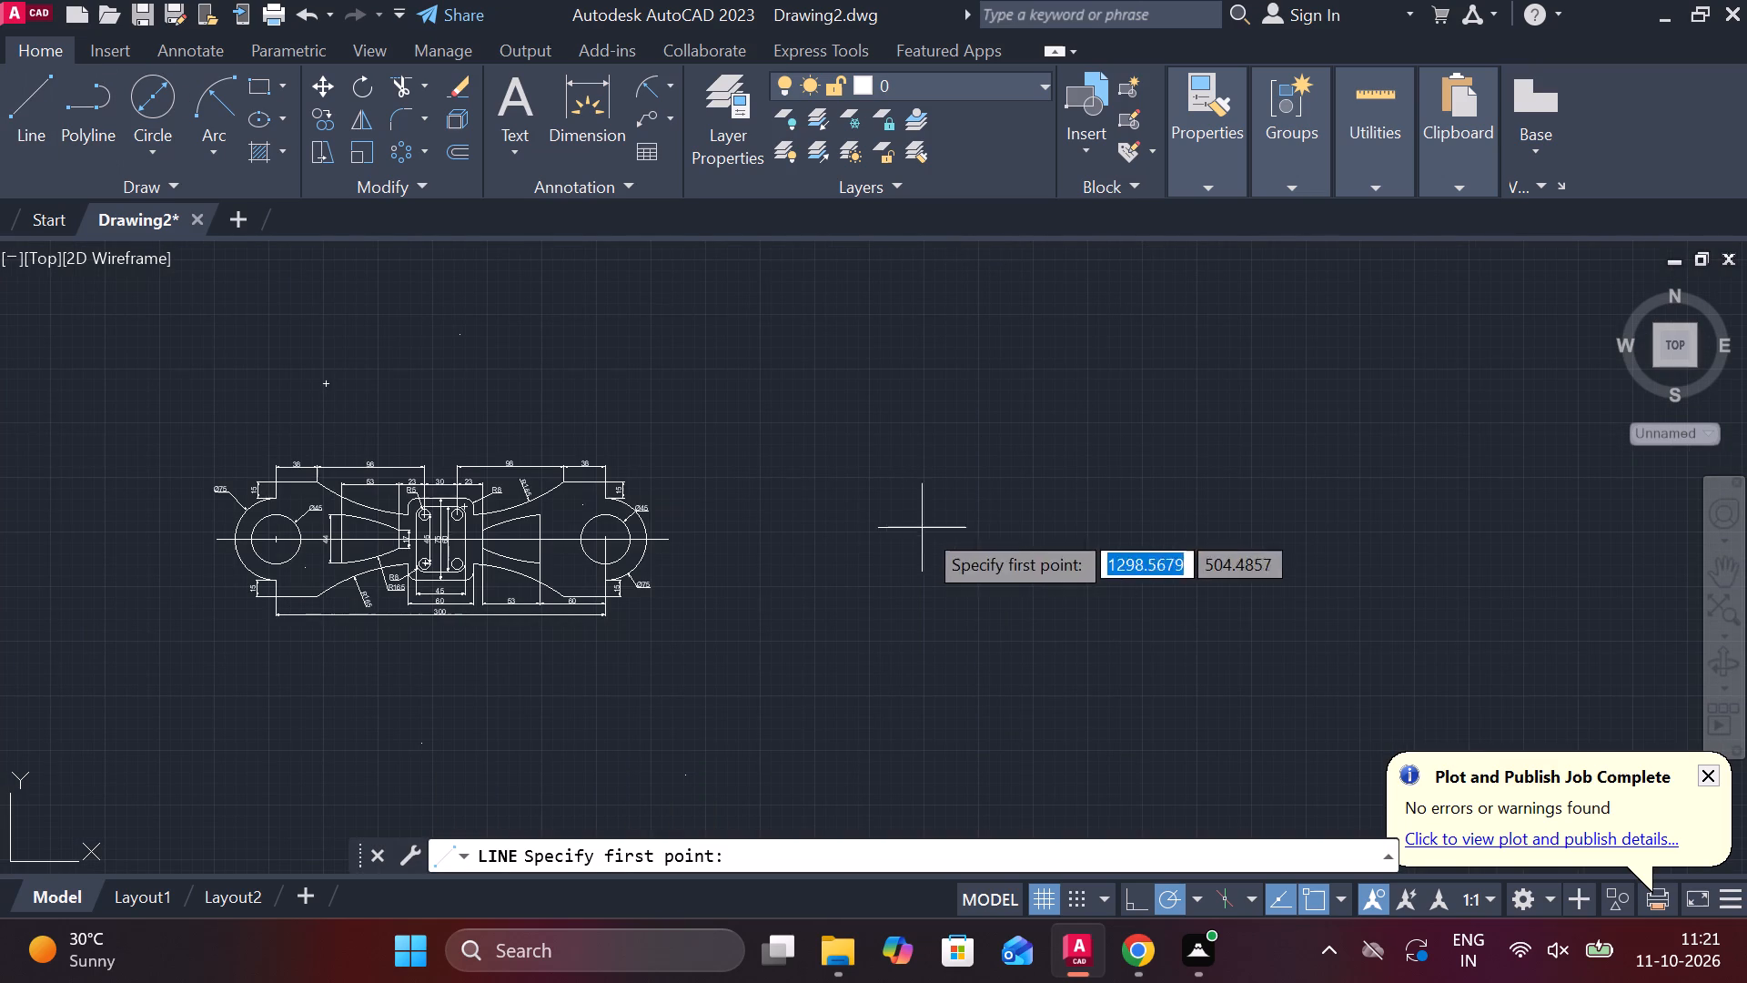
click(804, 459)
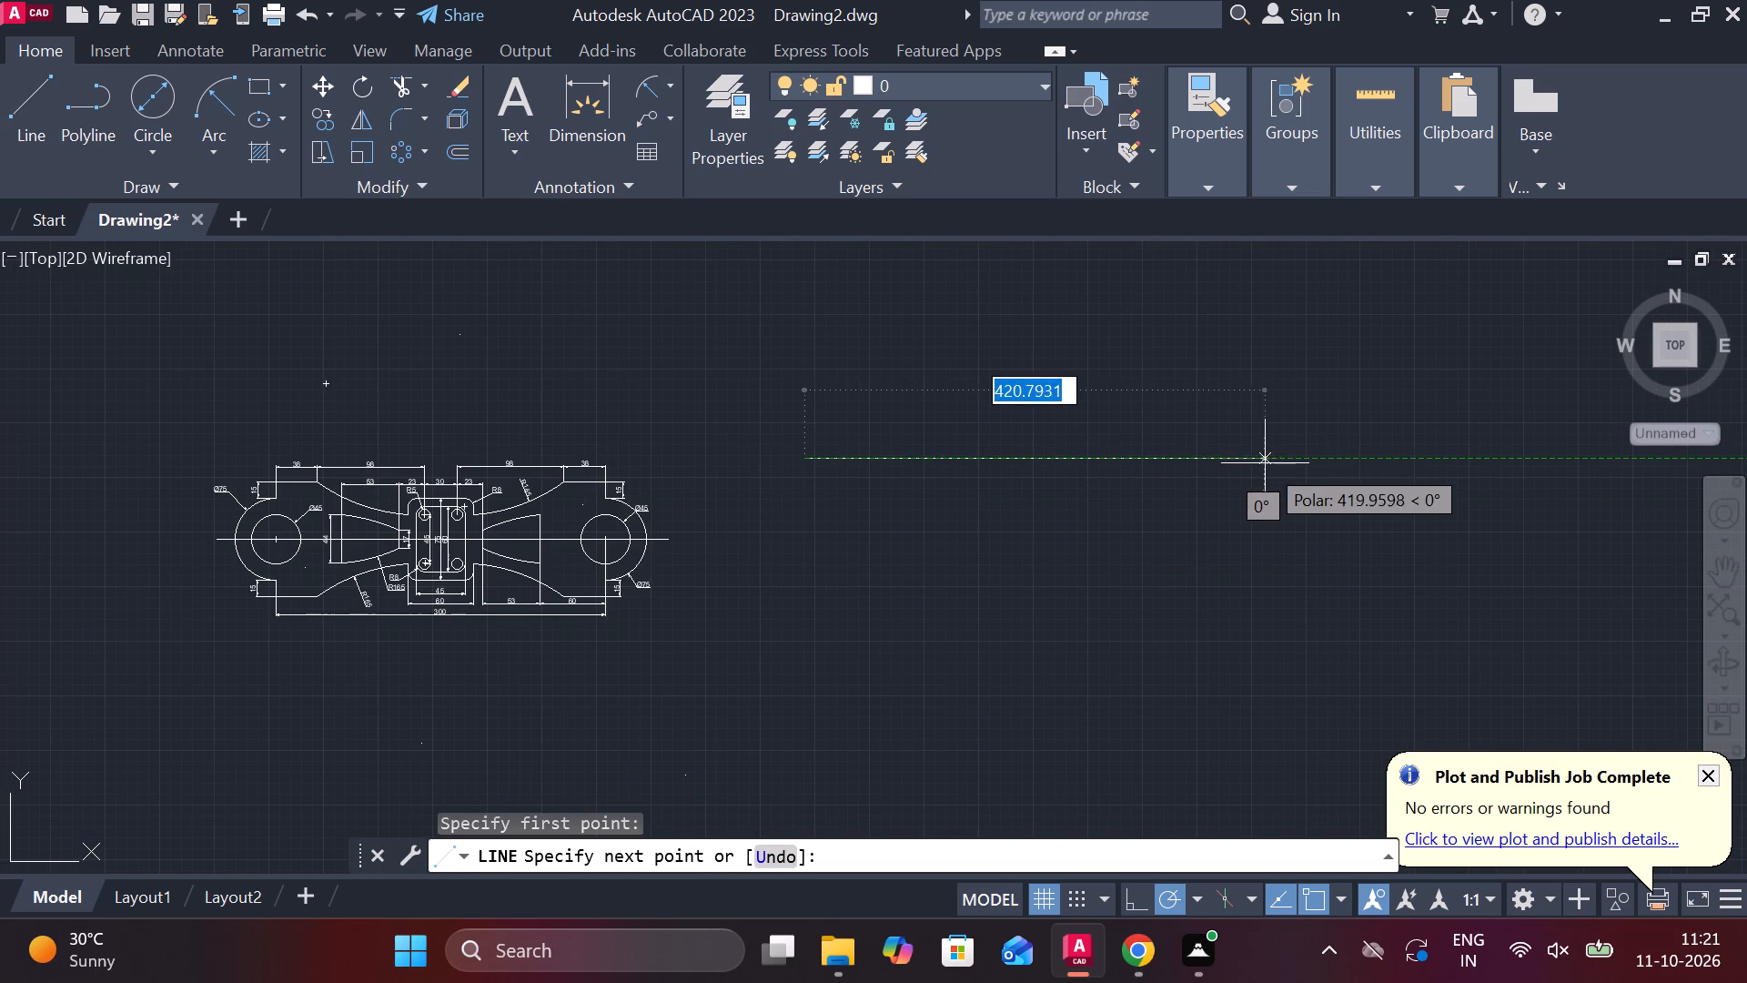
key(1)
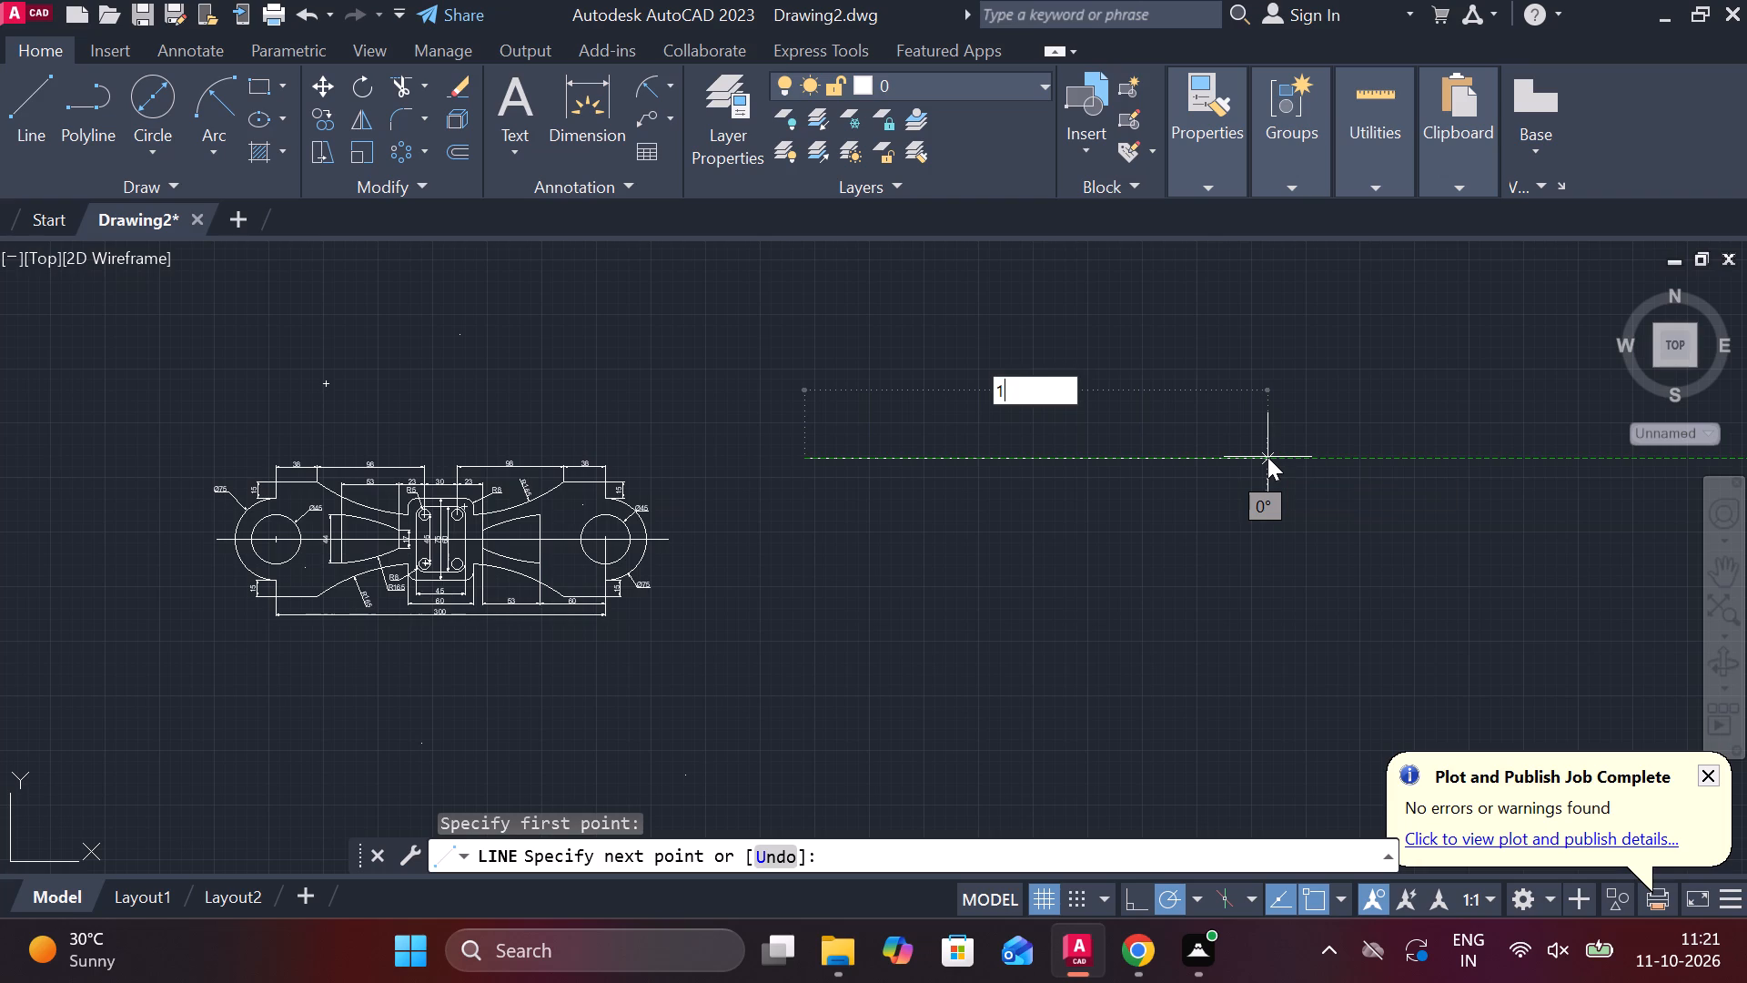
text(90)
key(Return)
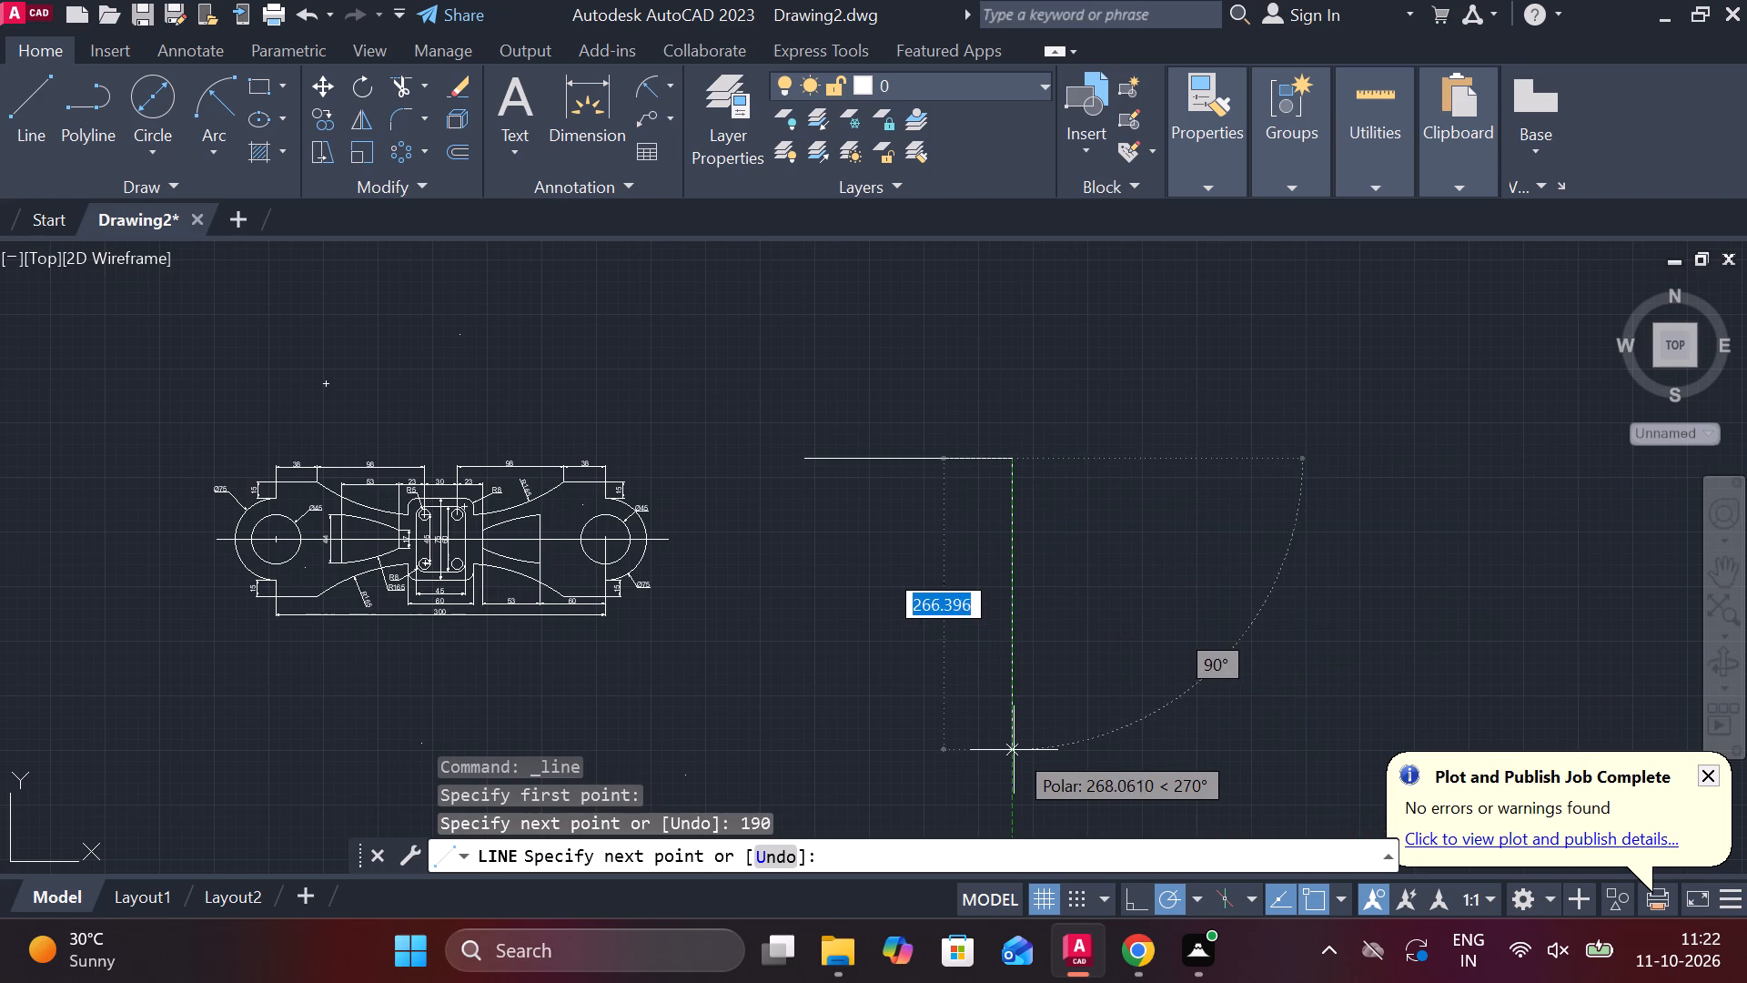
text(65)
key(Return)
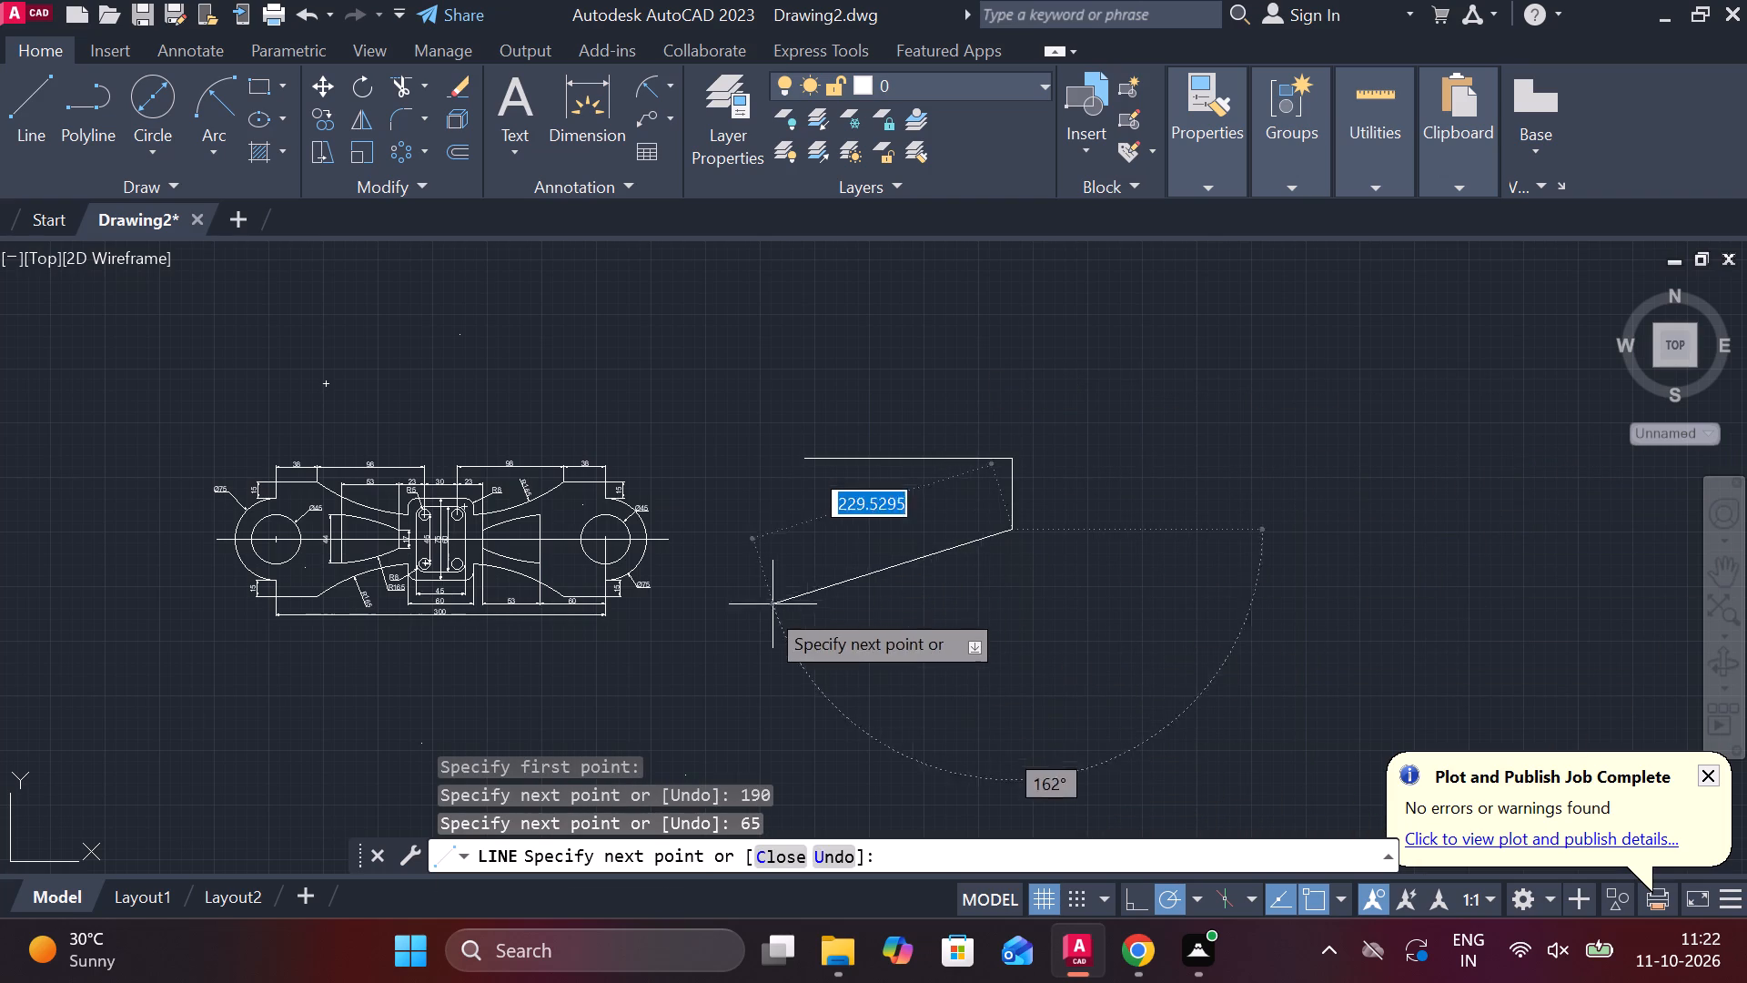
key(1)
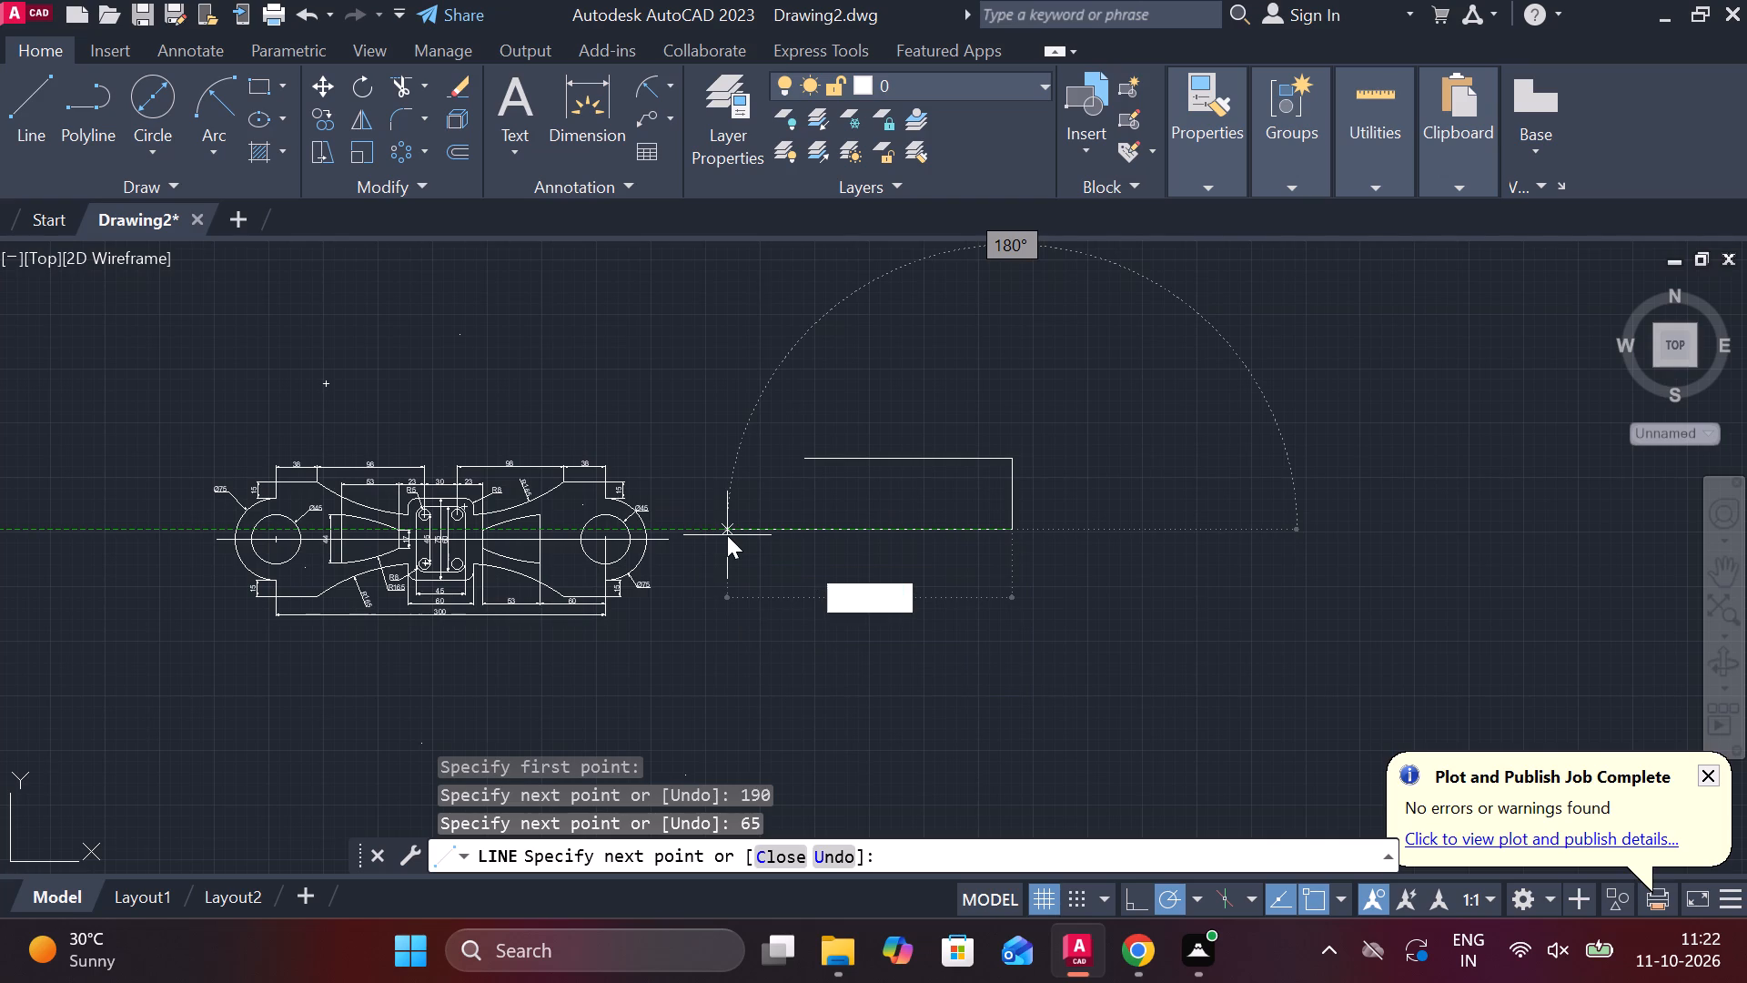
key(9)
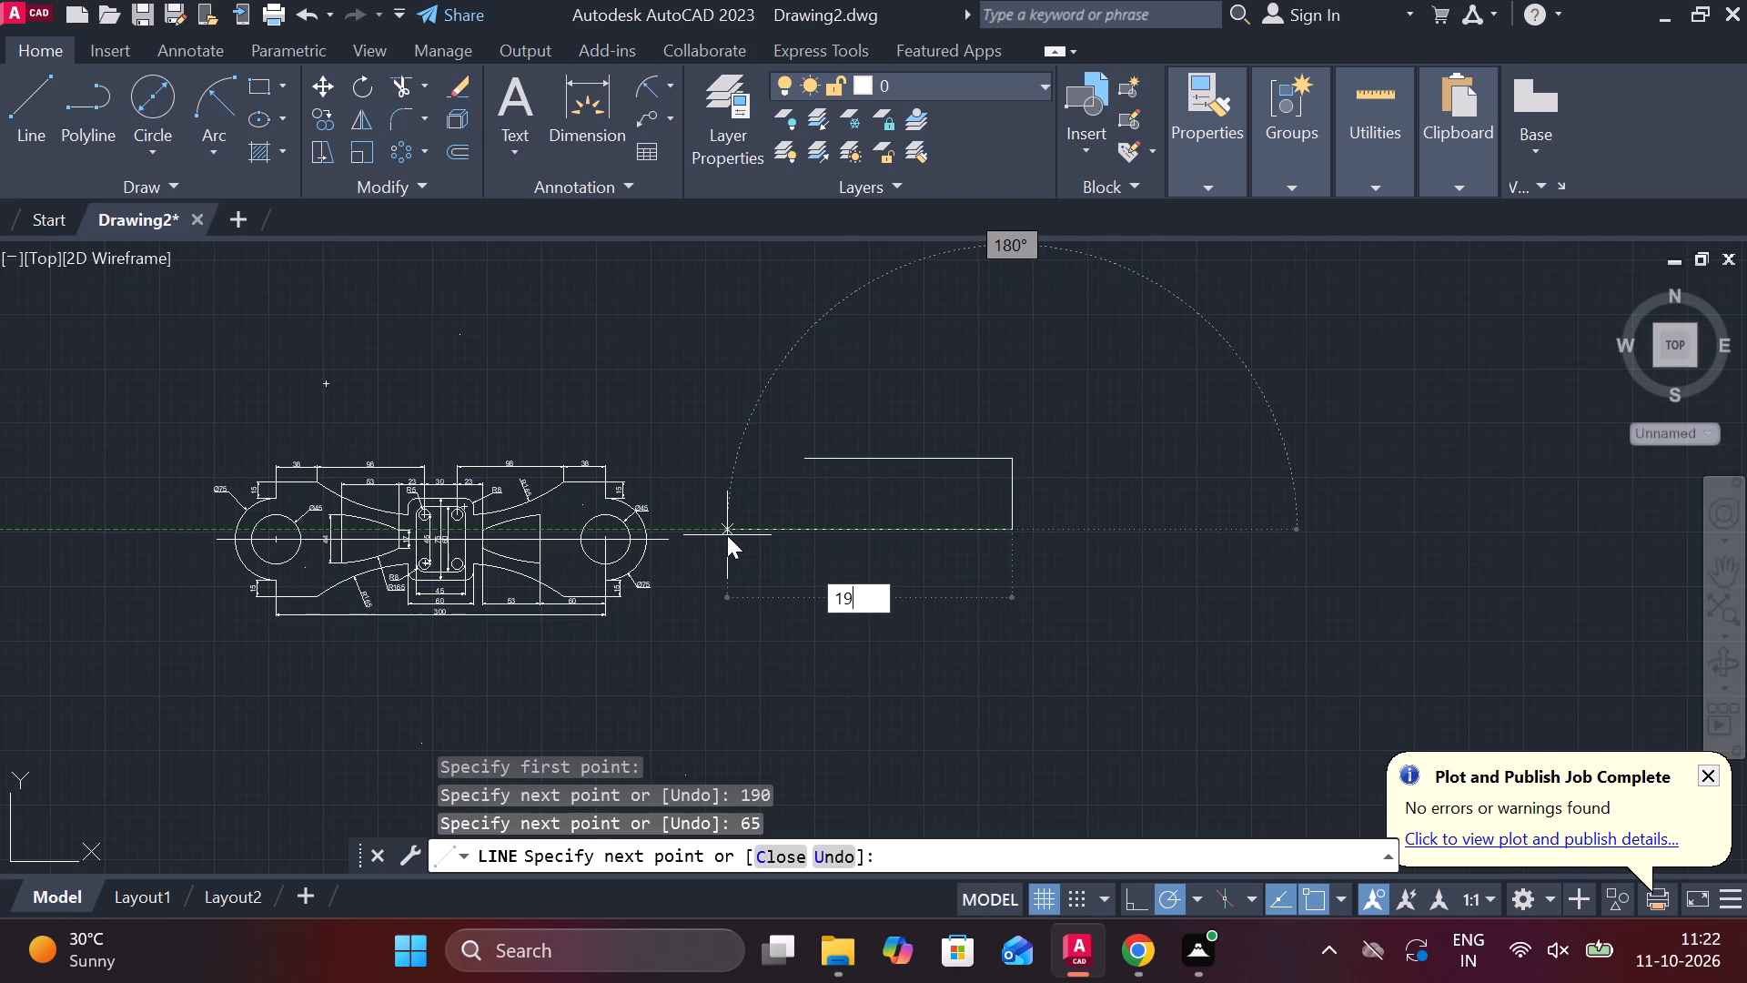
key(0)
key(Return)
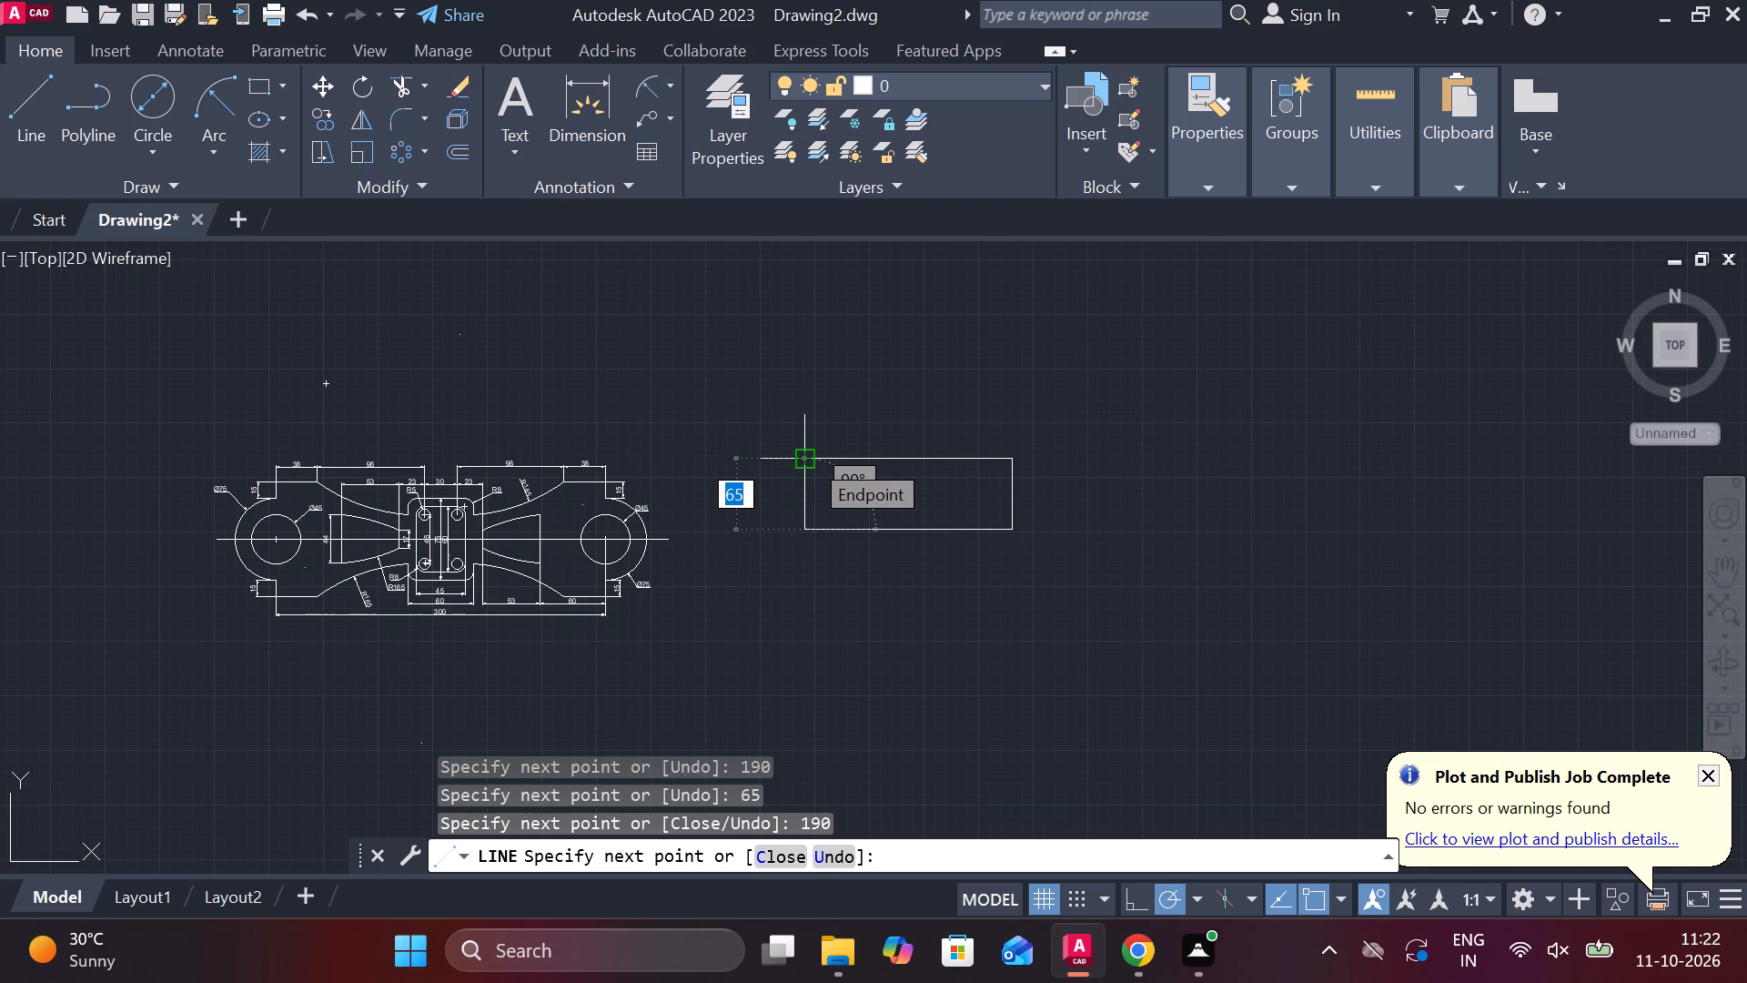
text(65)
key(Return)
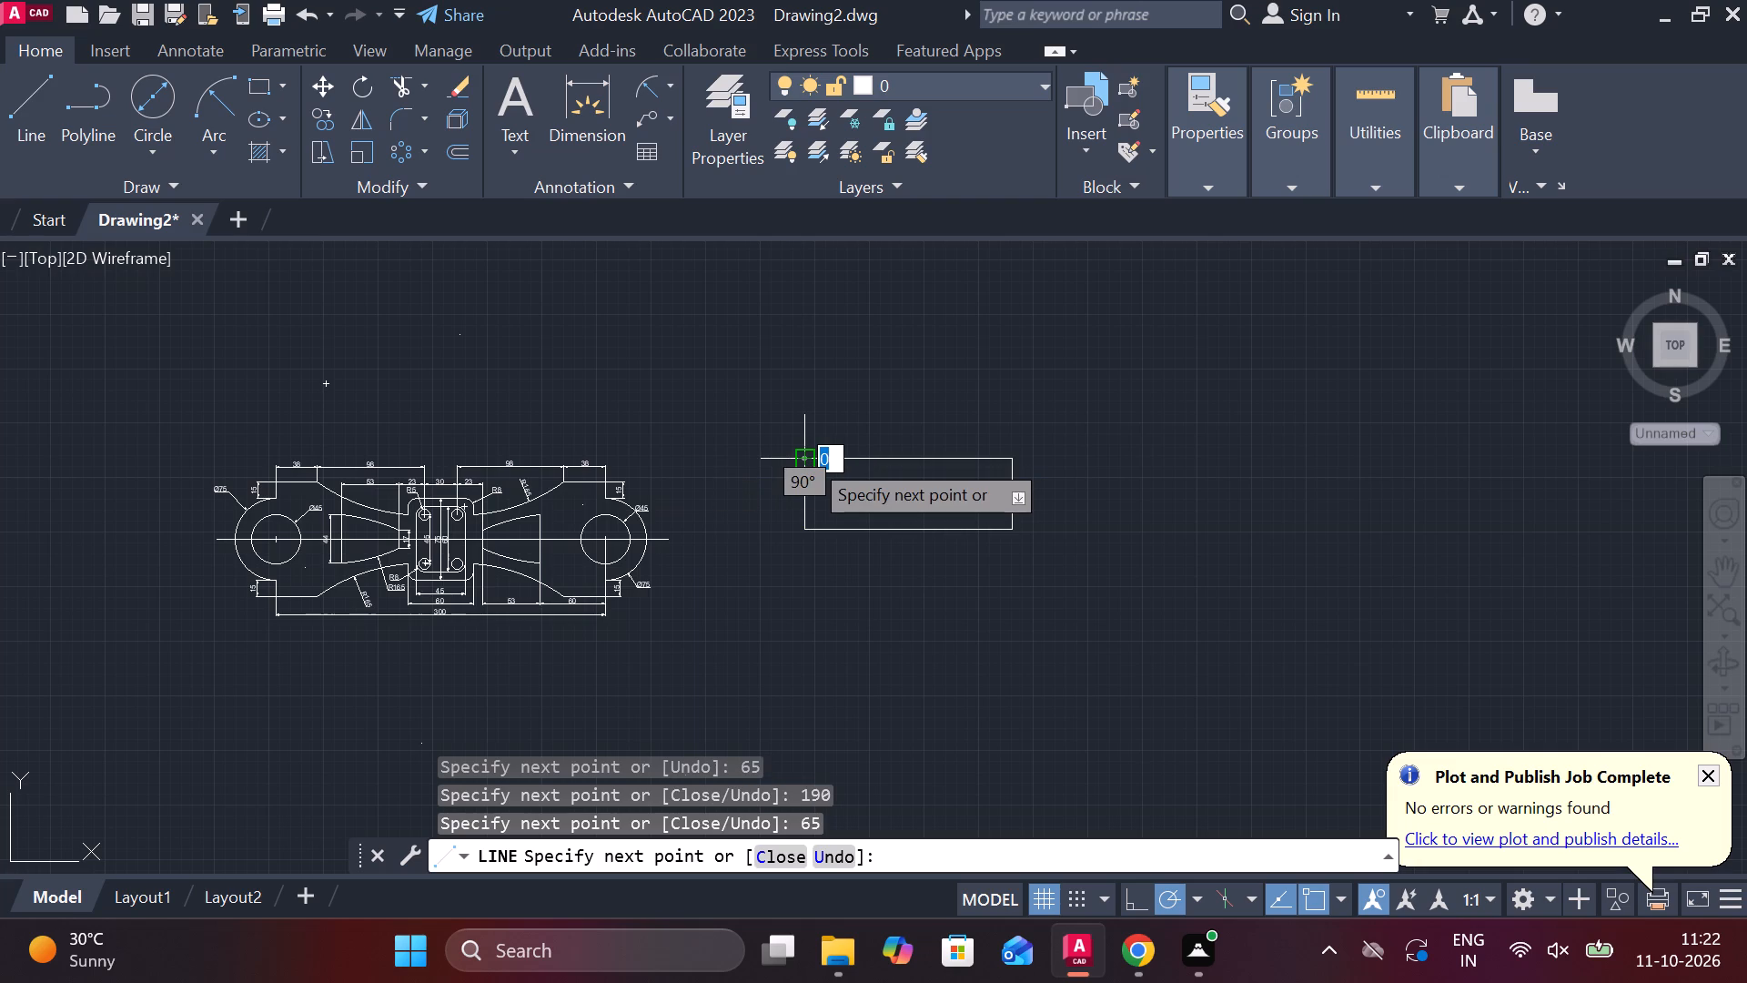
key(Escape)
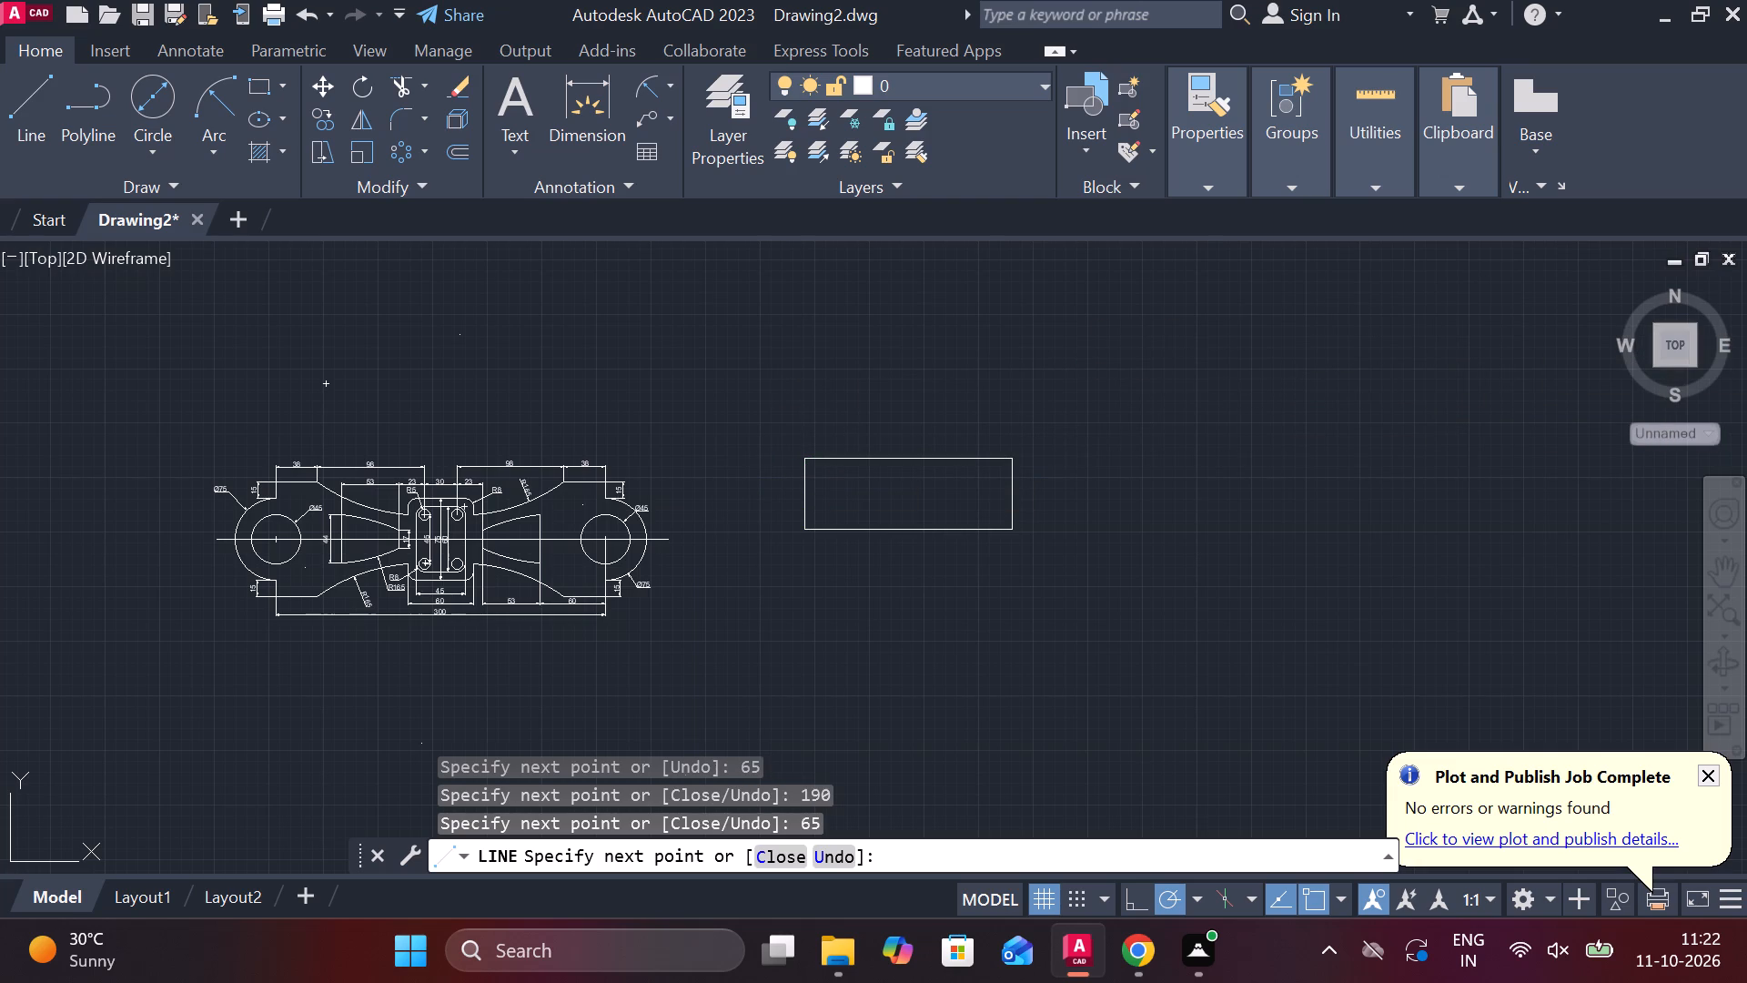
Copy the new rectangle's bottom edge 20 units straight up.
scroll(929, 504, up, 3)
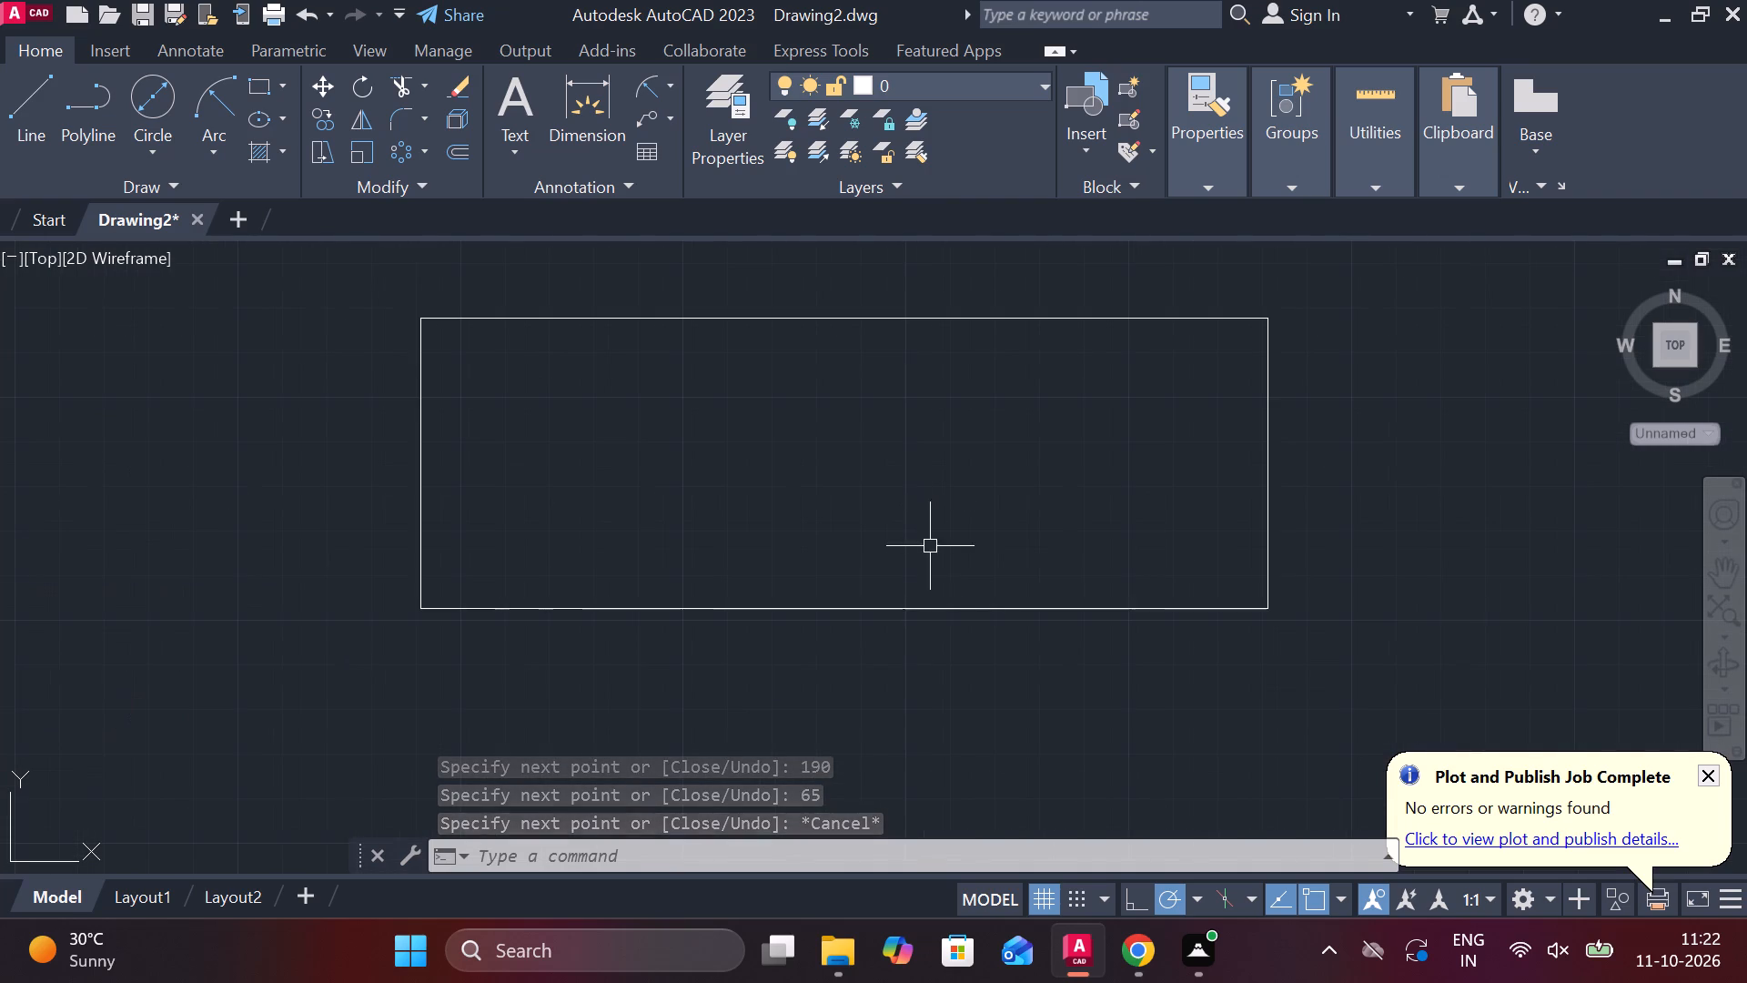
click(1005, 607)
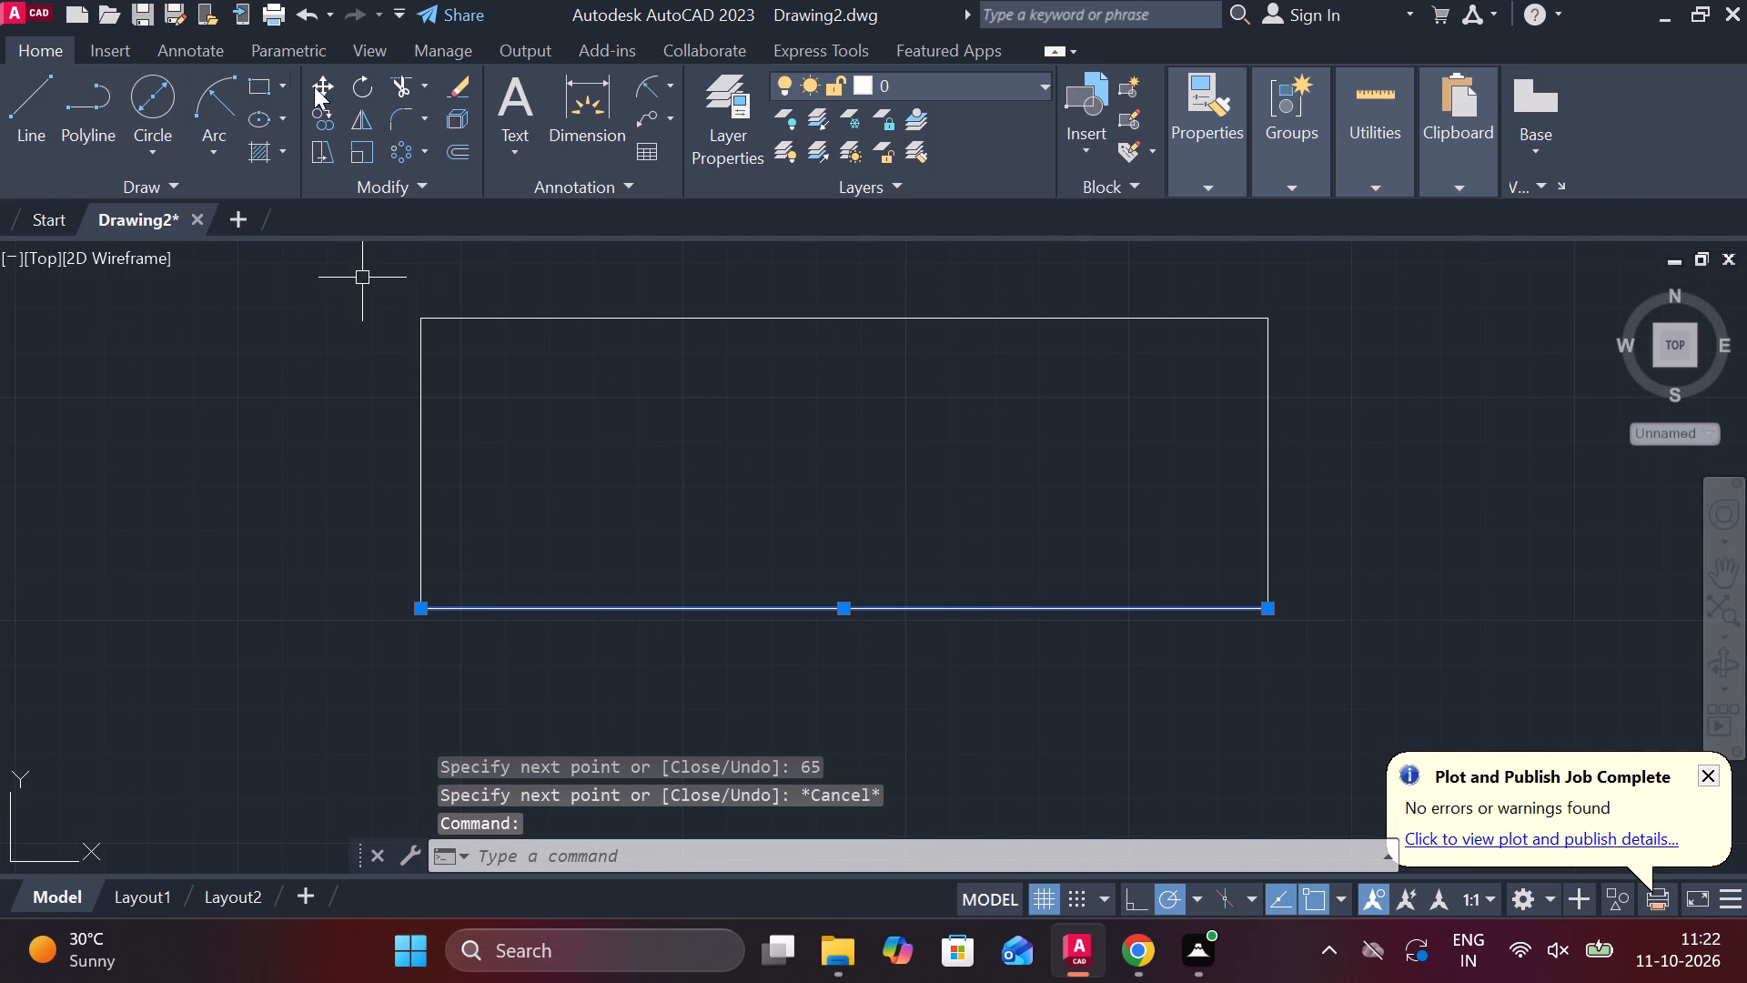
click(316, 106)
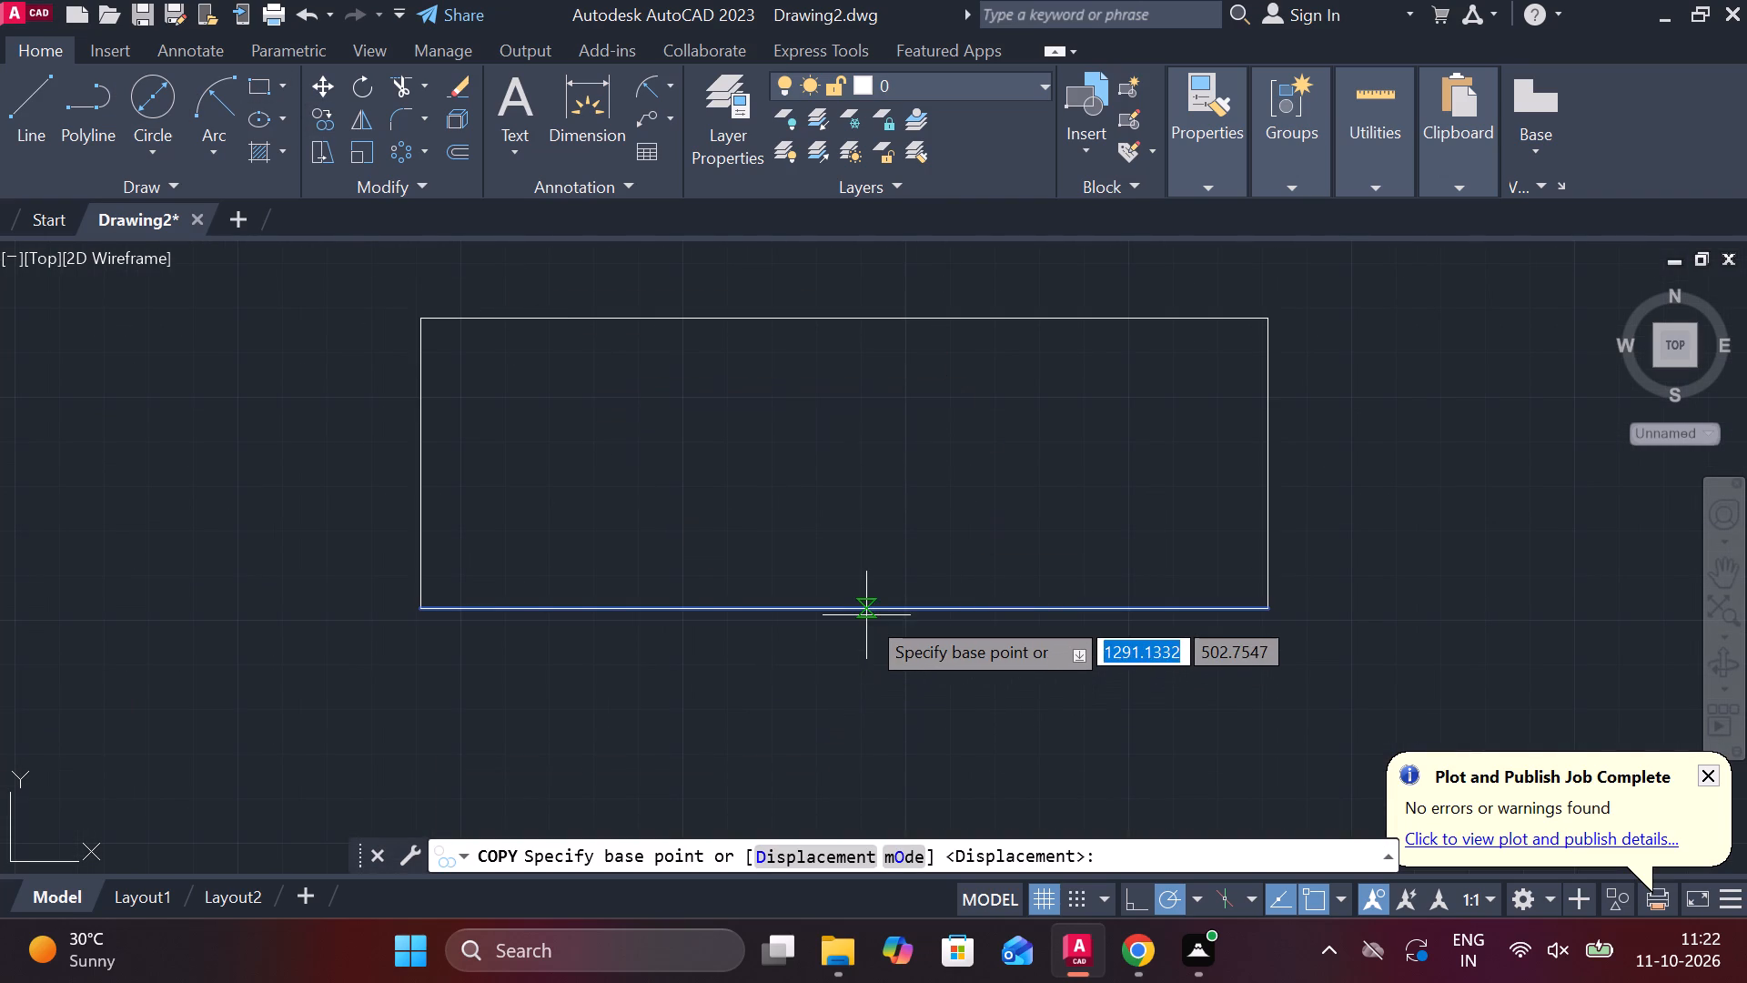
click(866, 612)
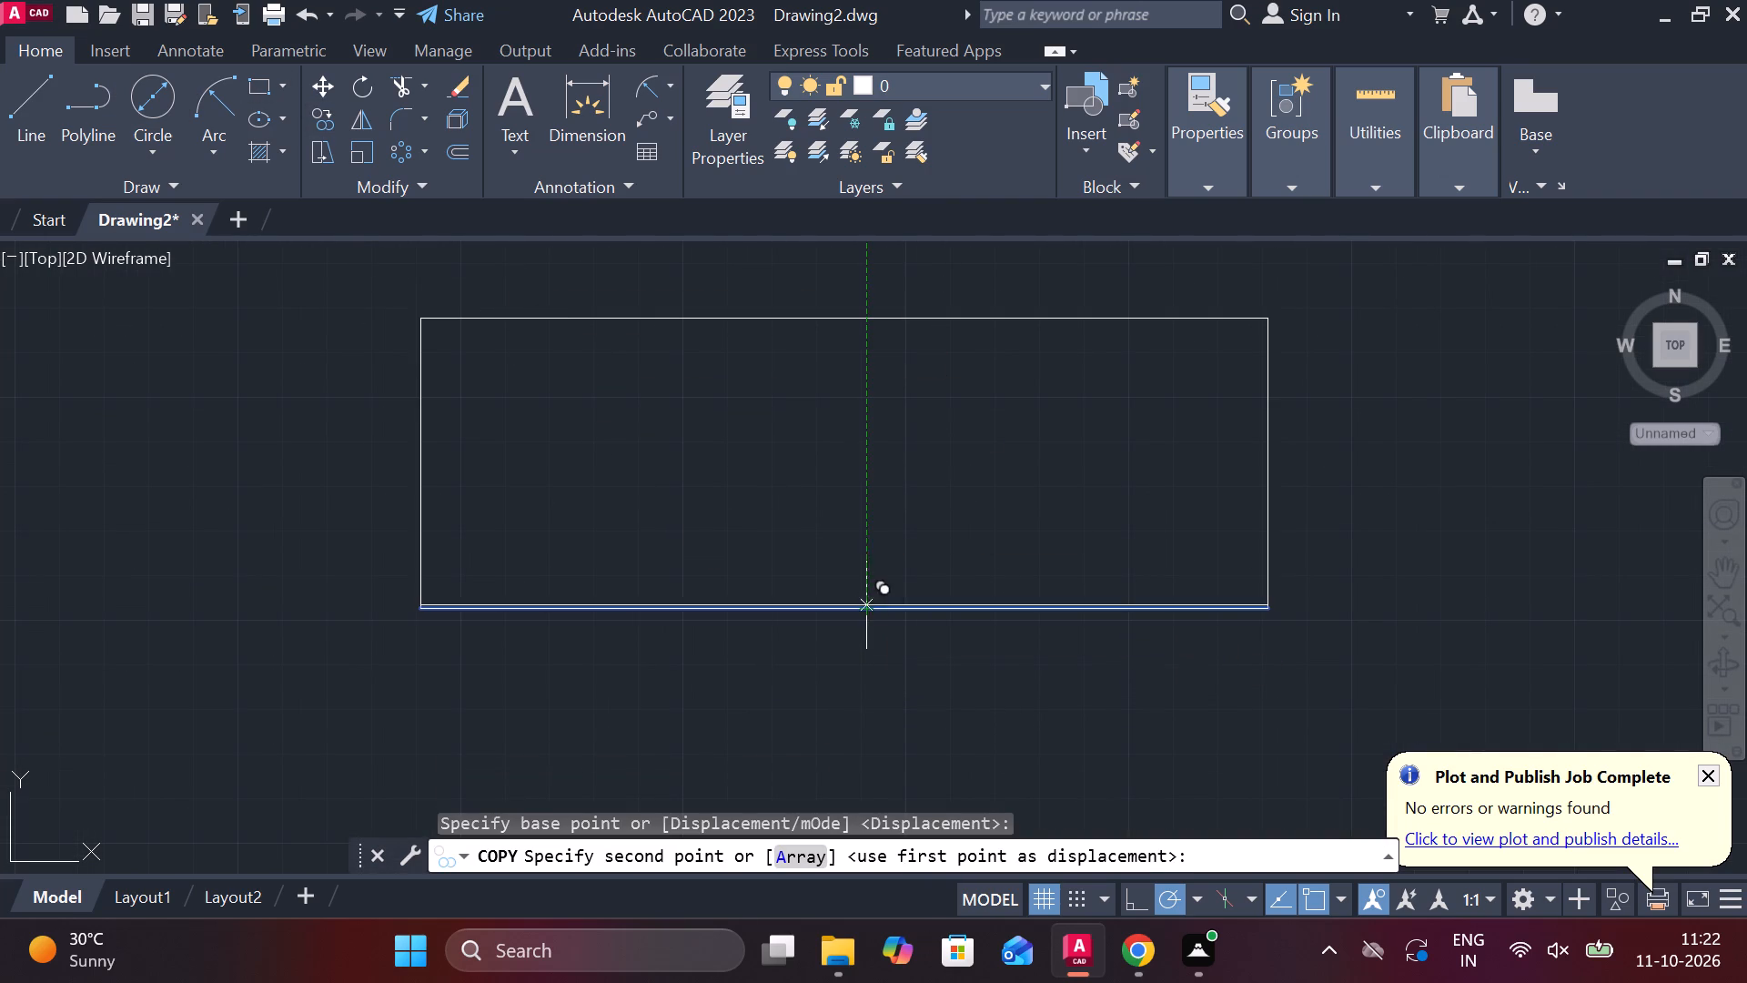
text(29)
key(BackSpace)
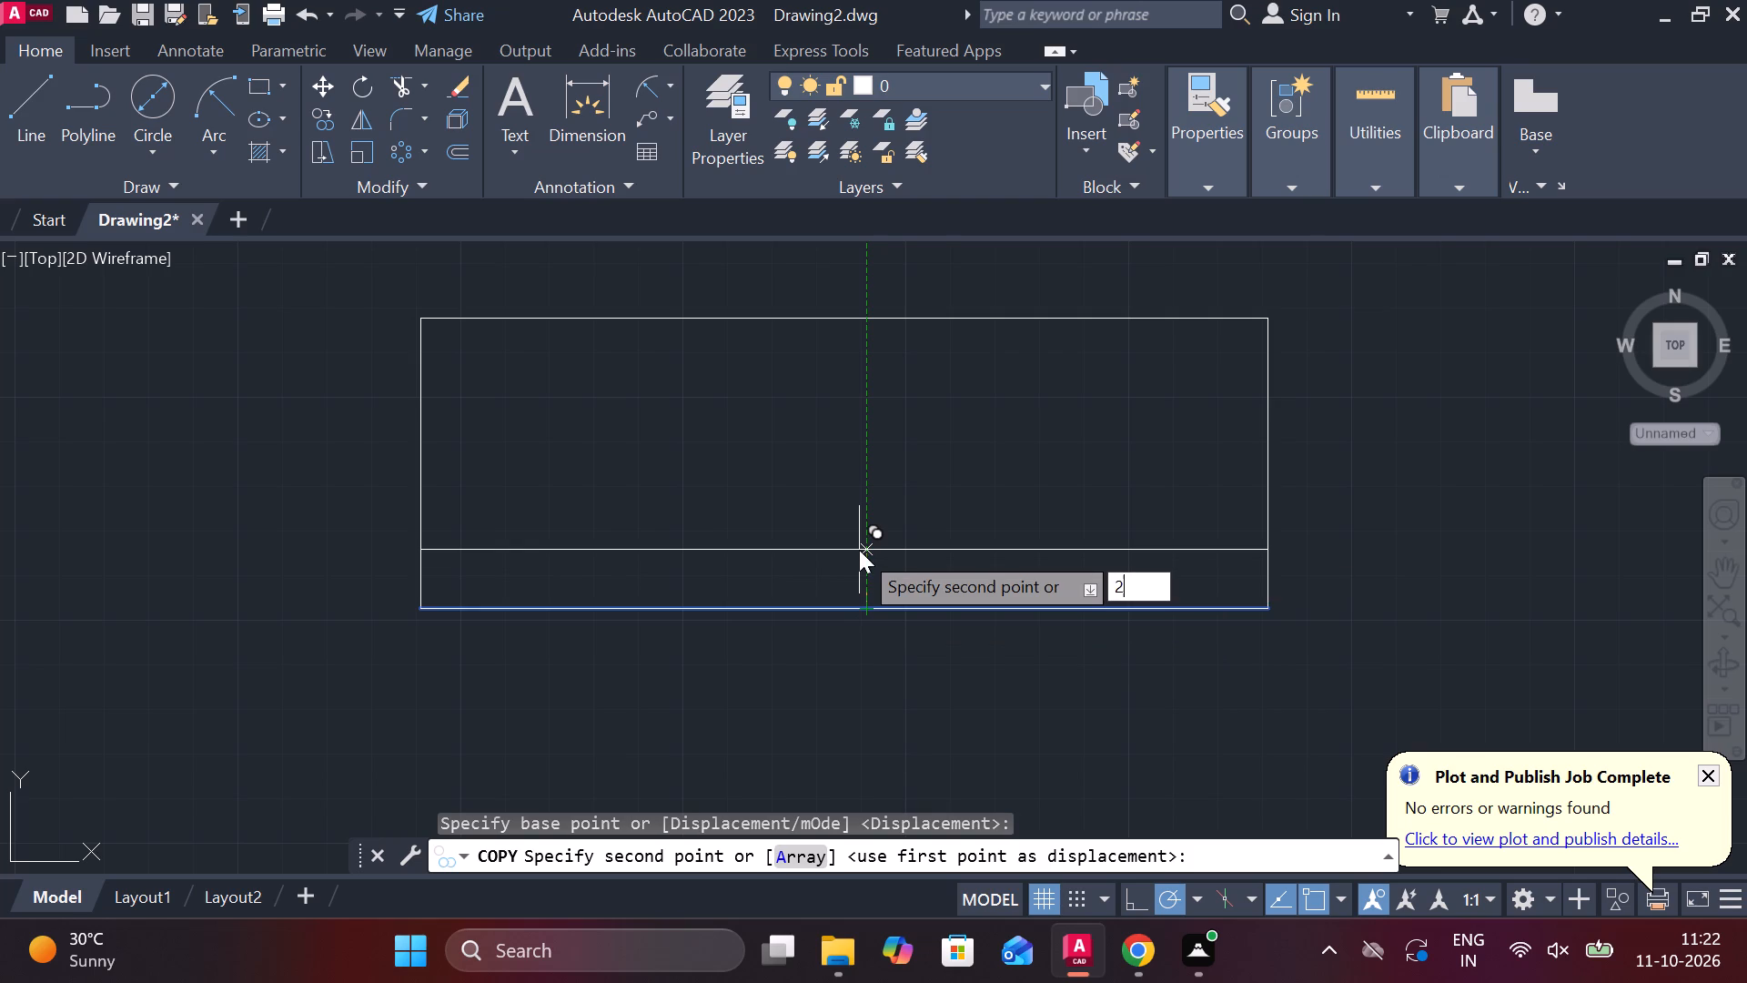
key(0)
key(Return)
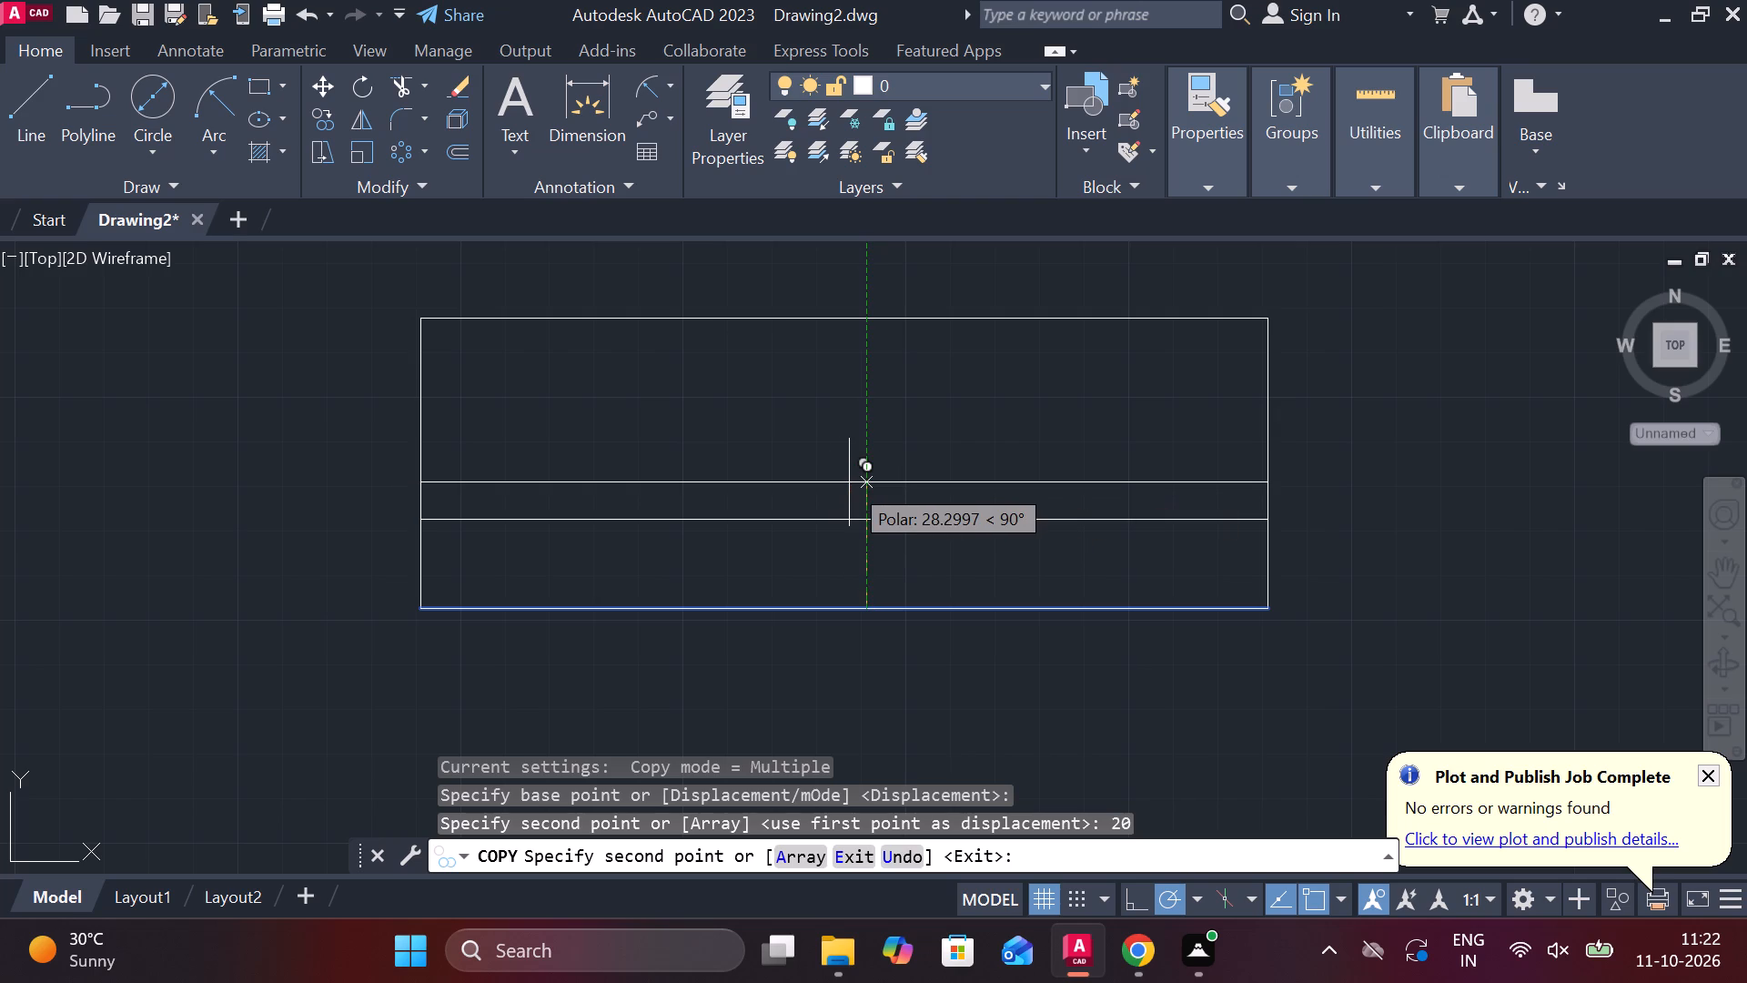
key(ctrl+z)
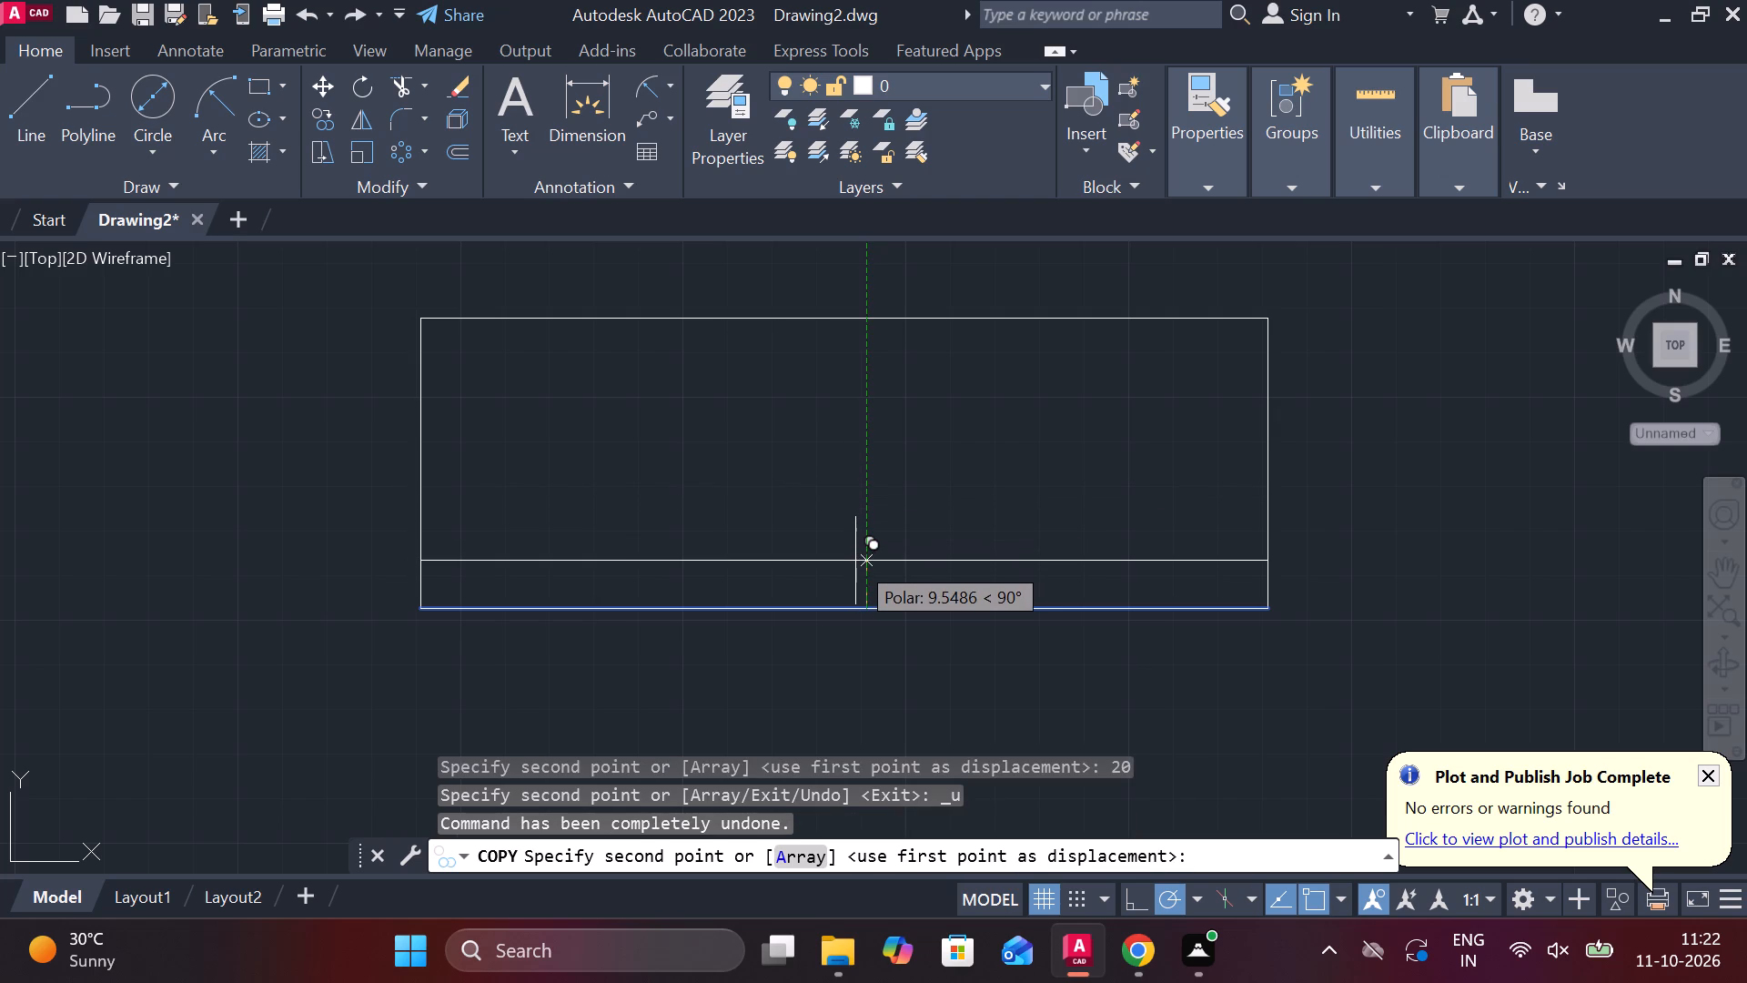
text(20)
key(Return)
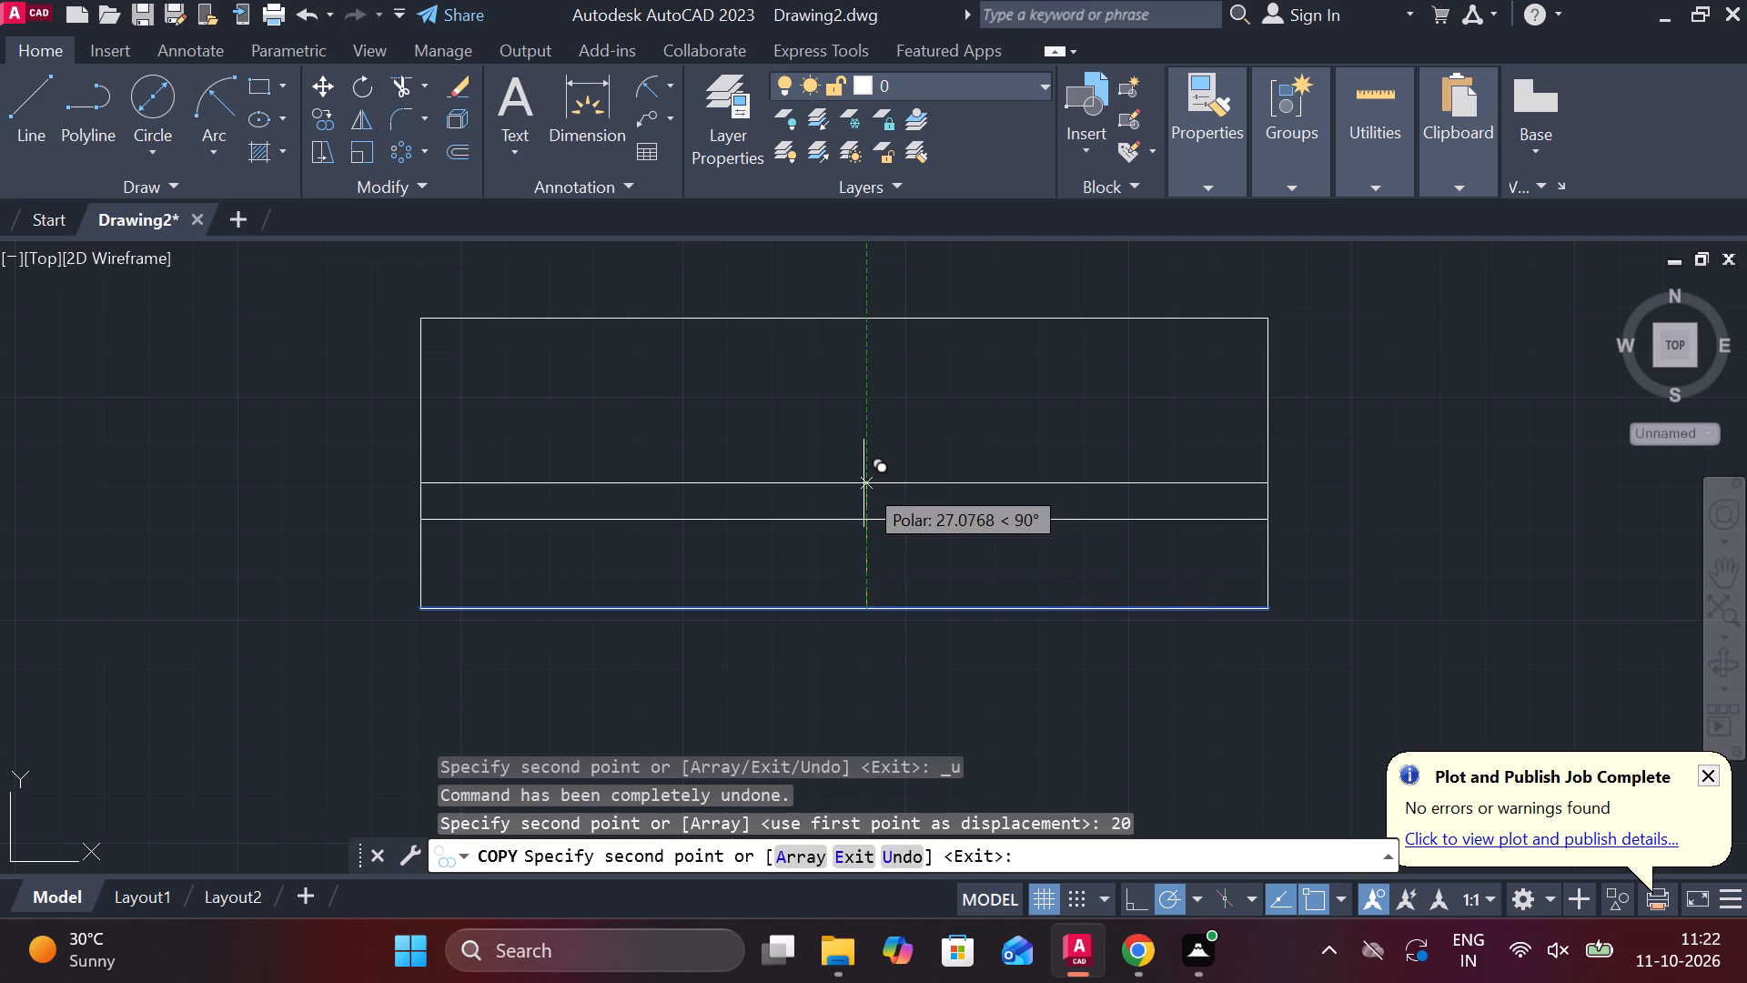
Continue copying the rectangle's bottom edge straight up, placing copies at 27, 34, 41, 48 and 55 units.
text(27)
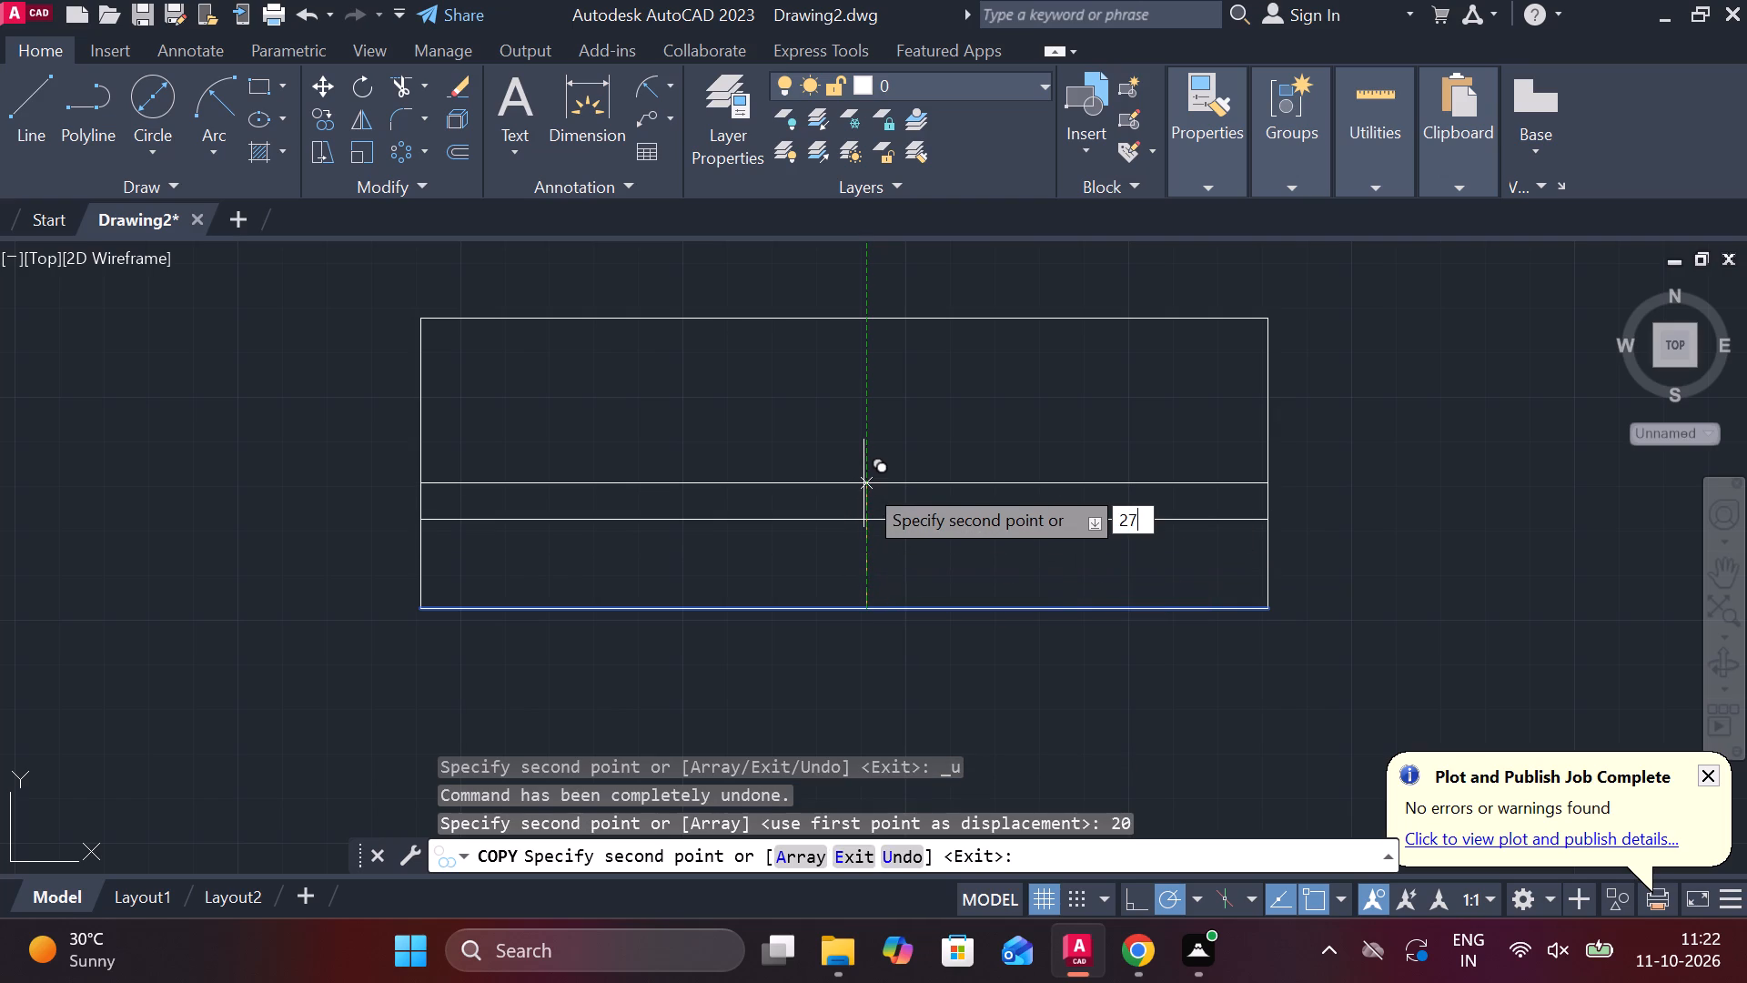
key(Return)
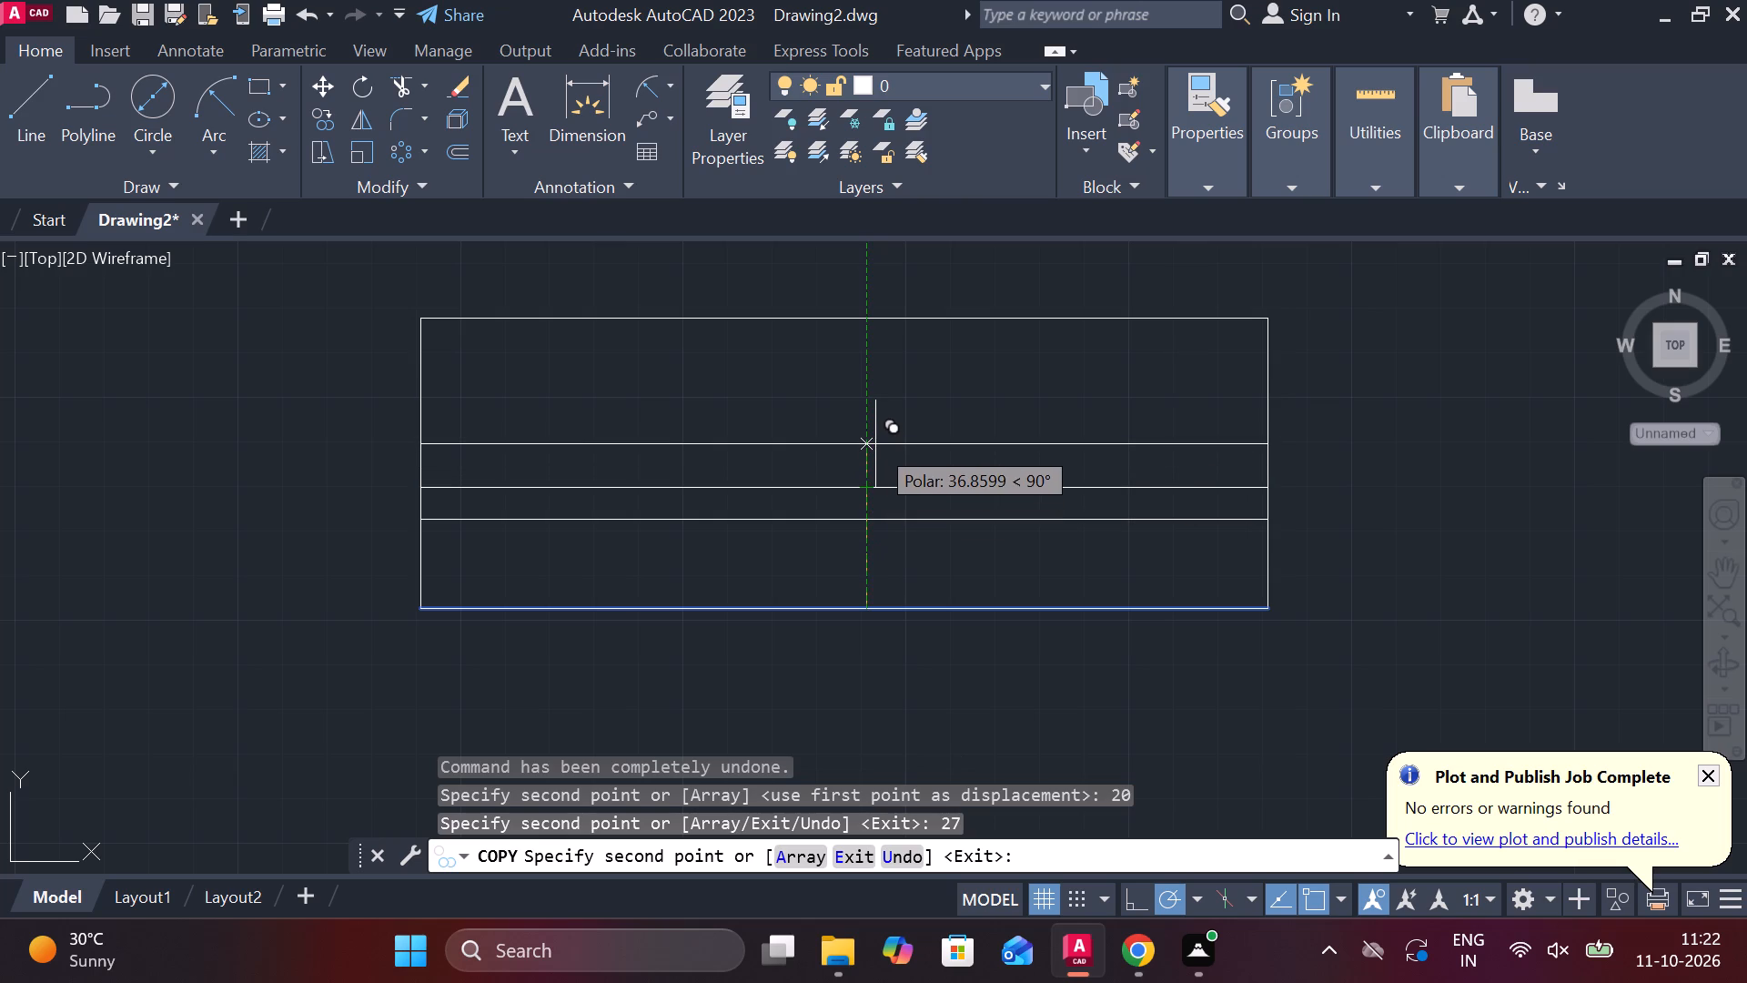
text(34)
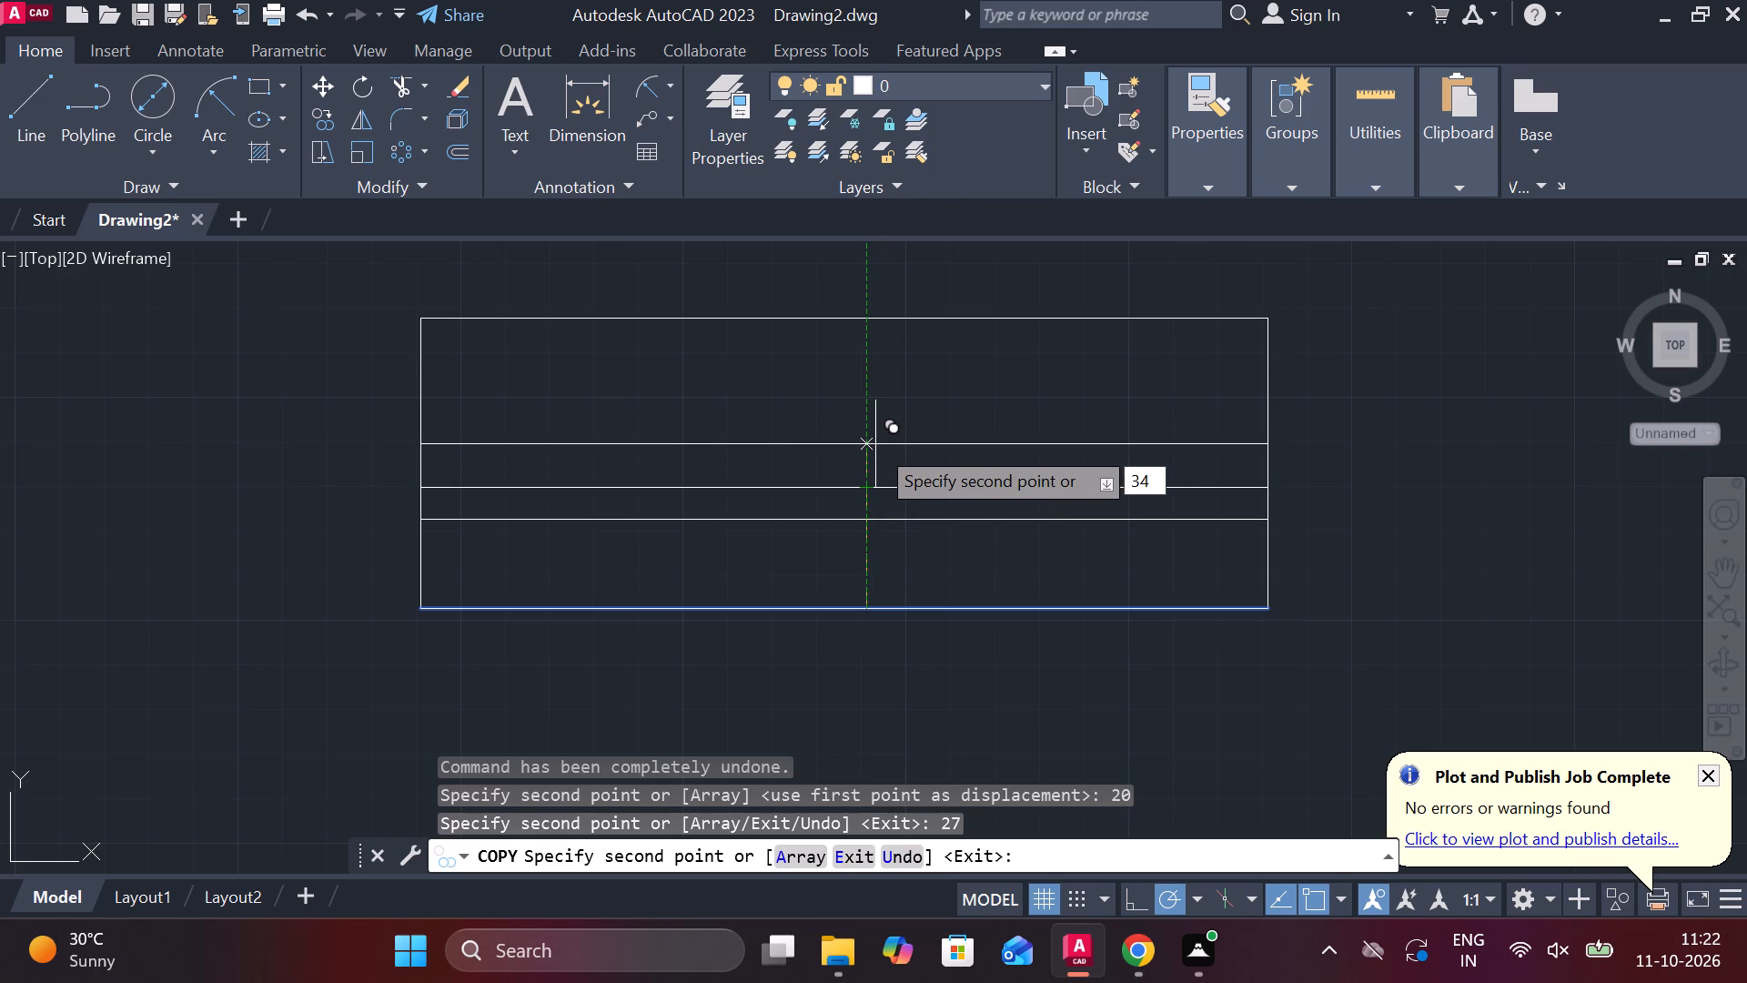
key(Return)
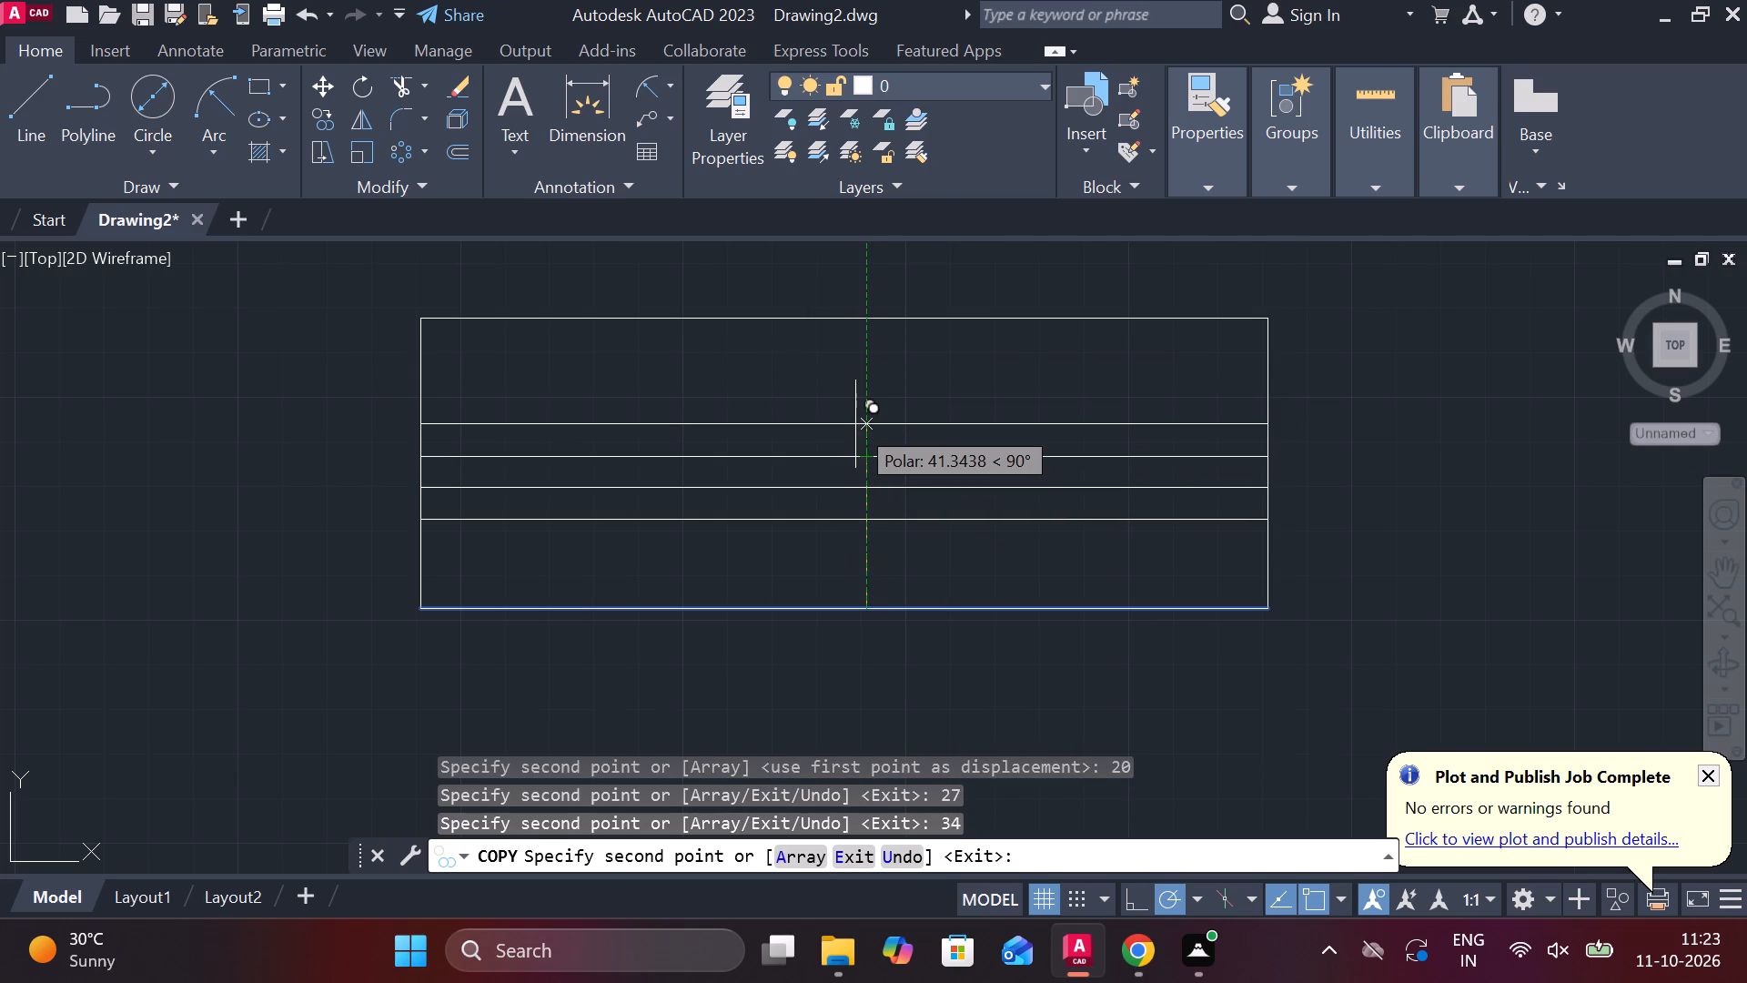
text(41)
key(Return)
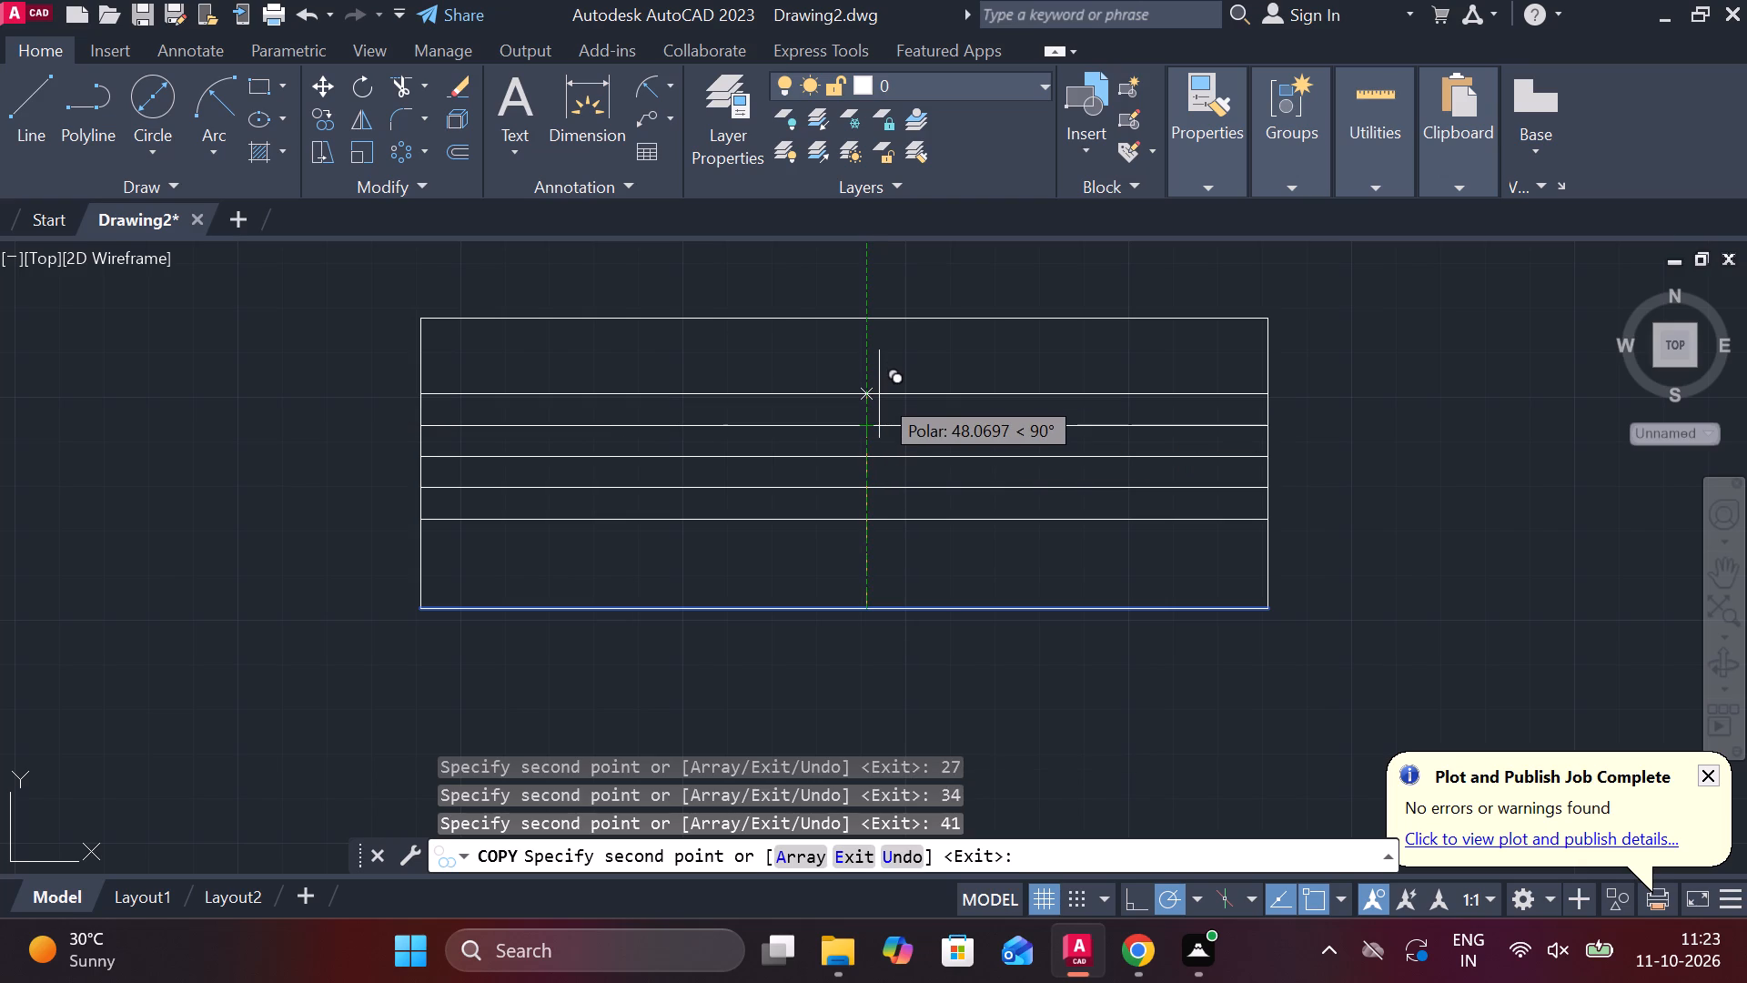
key(4)
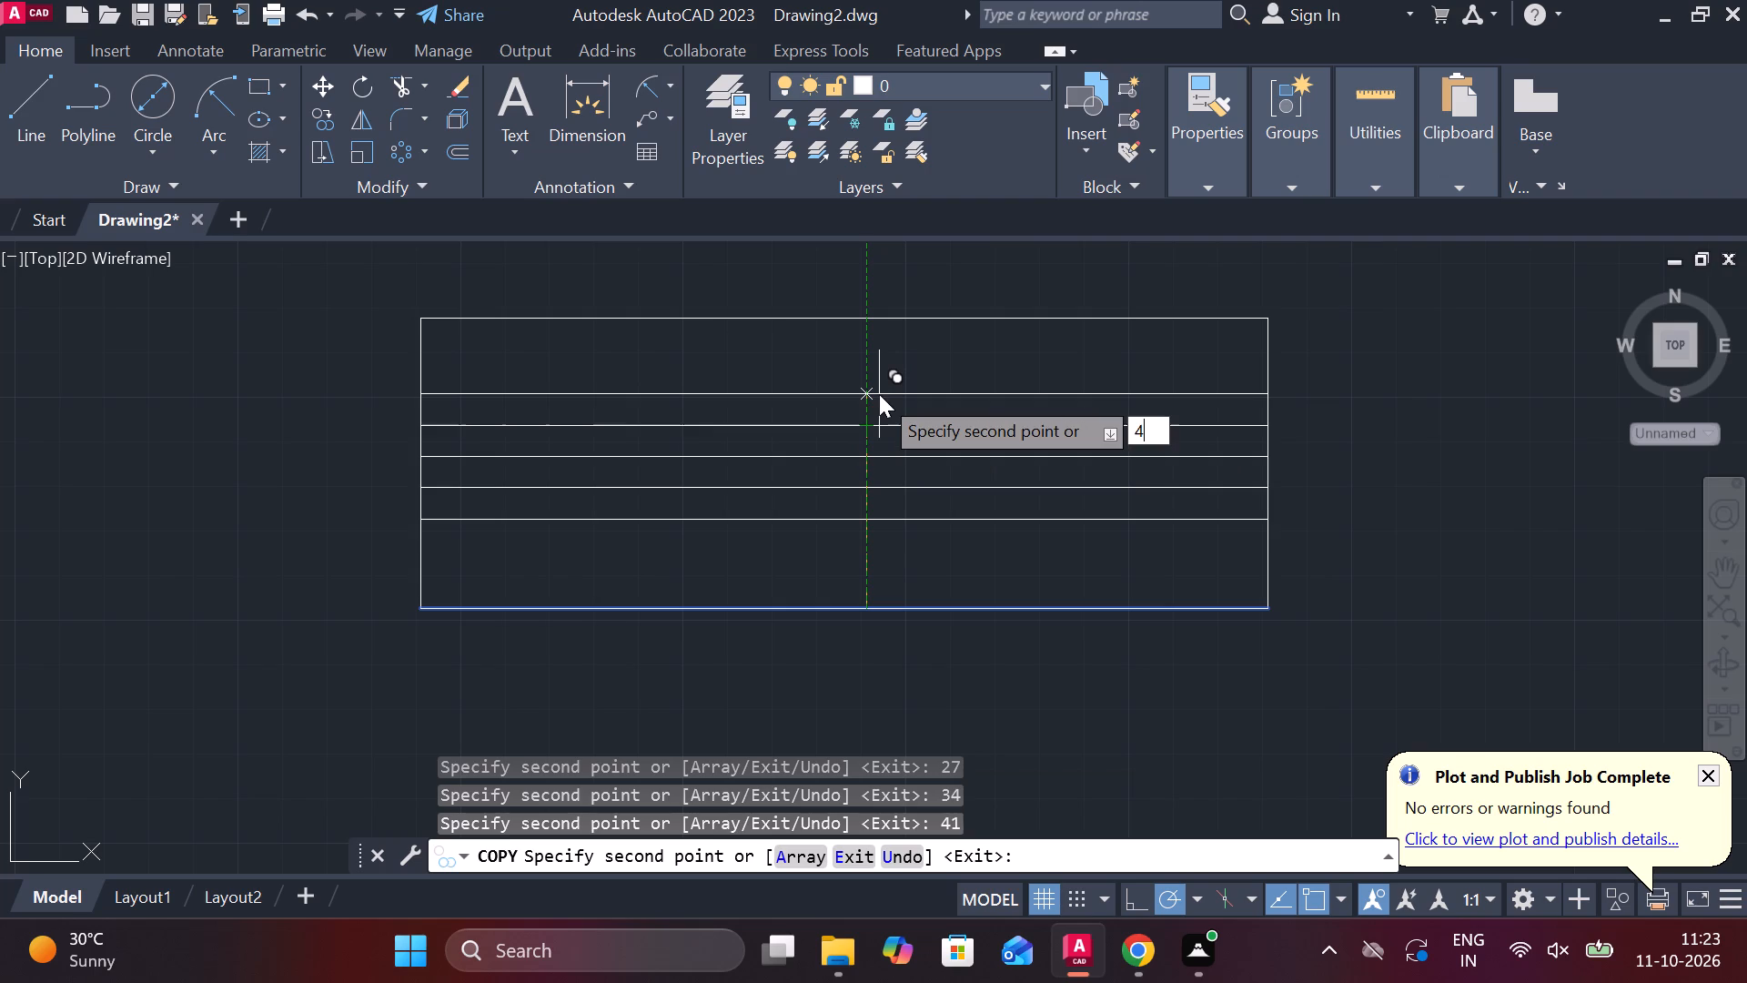
key(8)
key(Return)
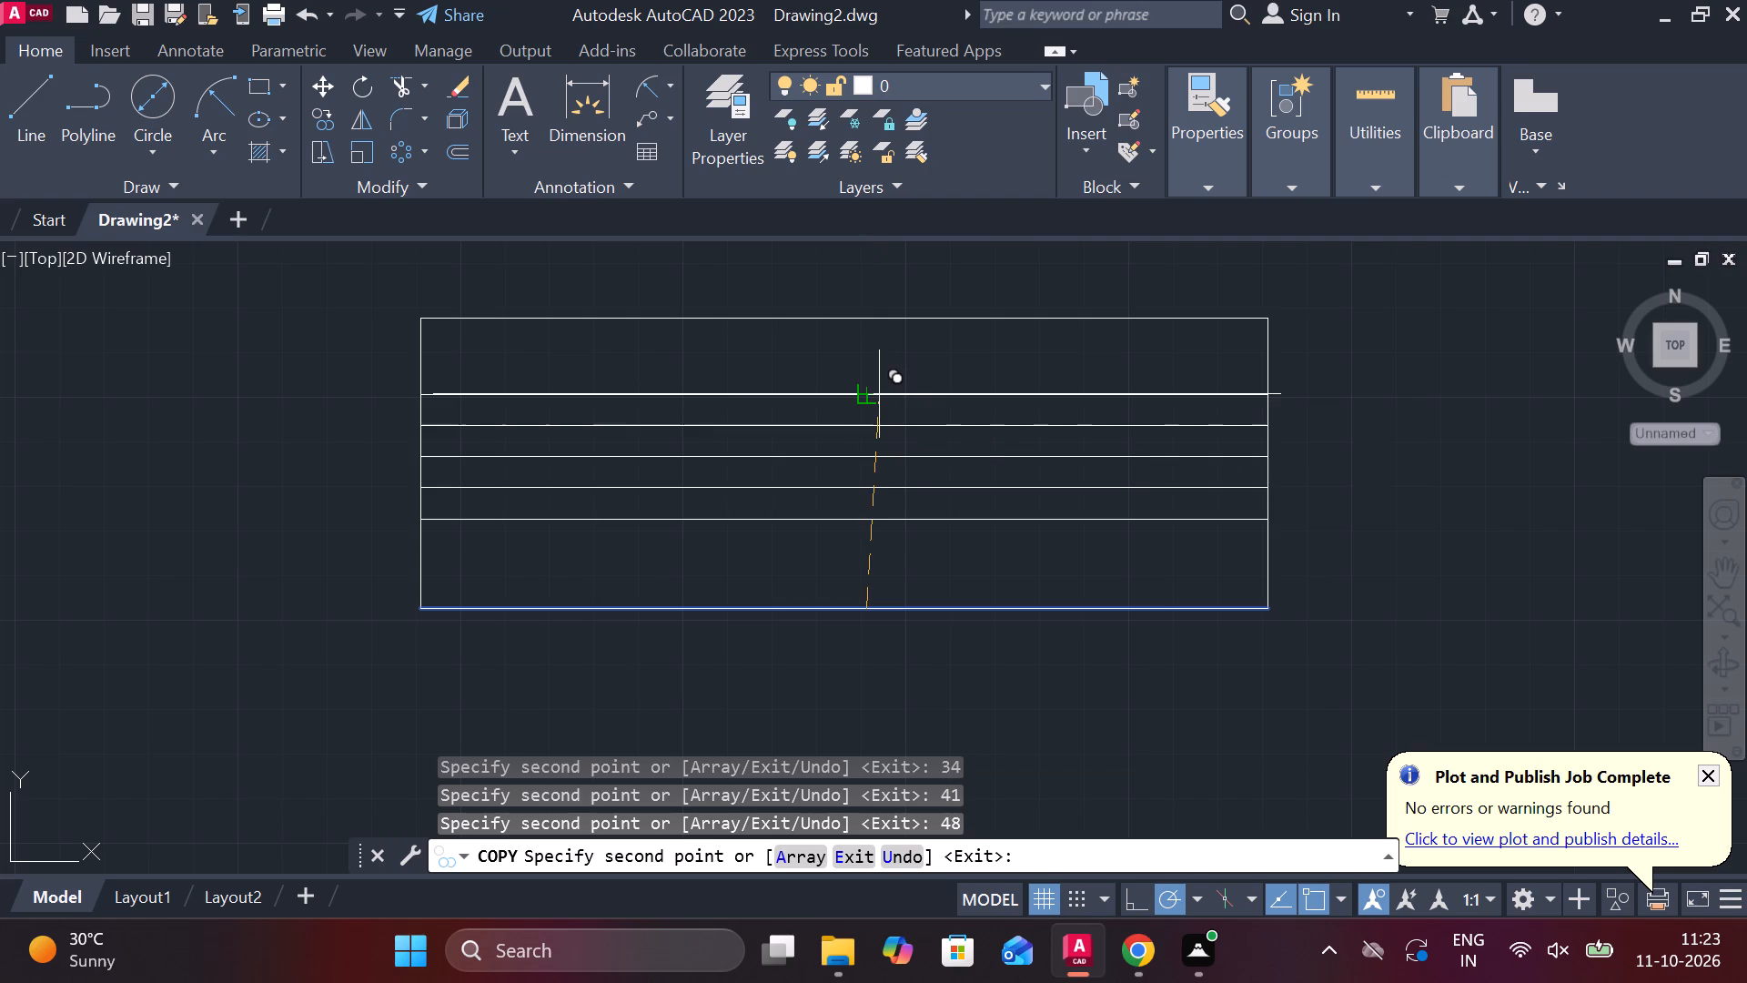
text(55)
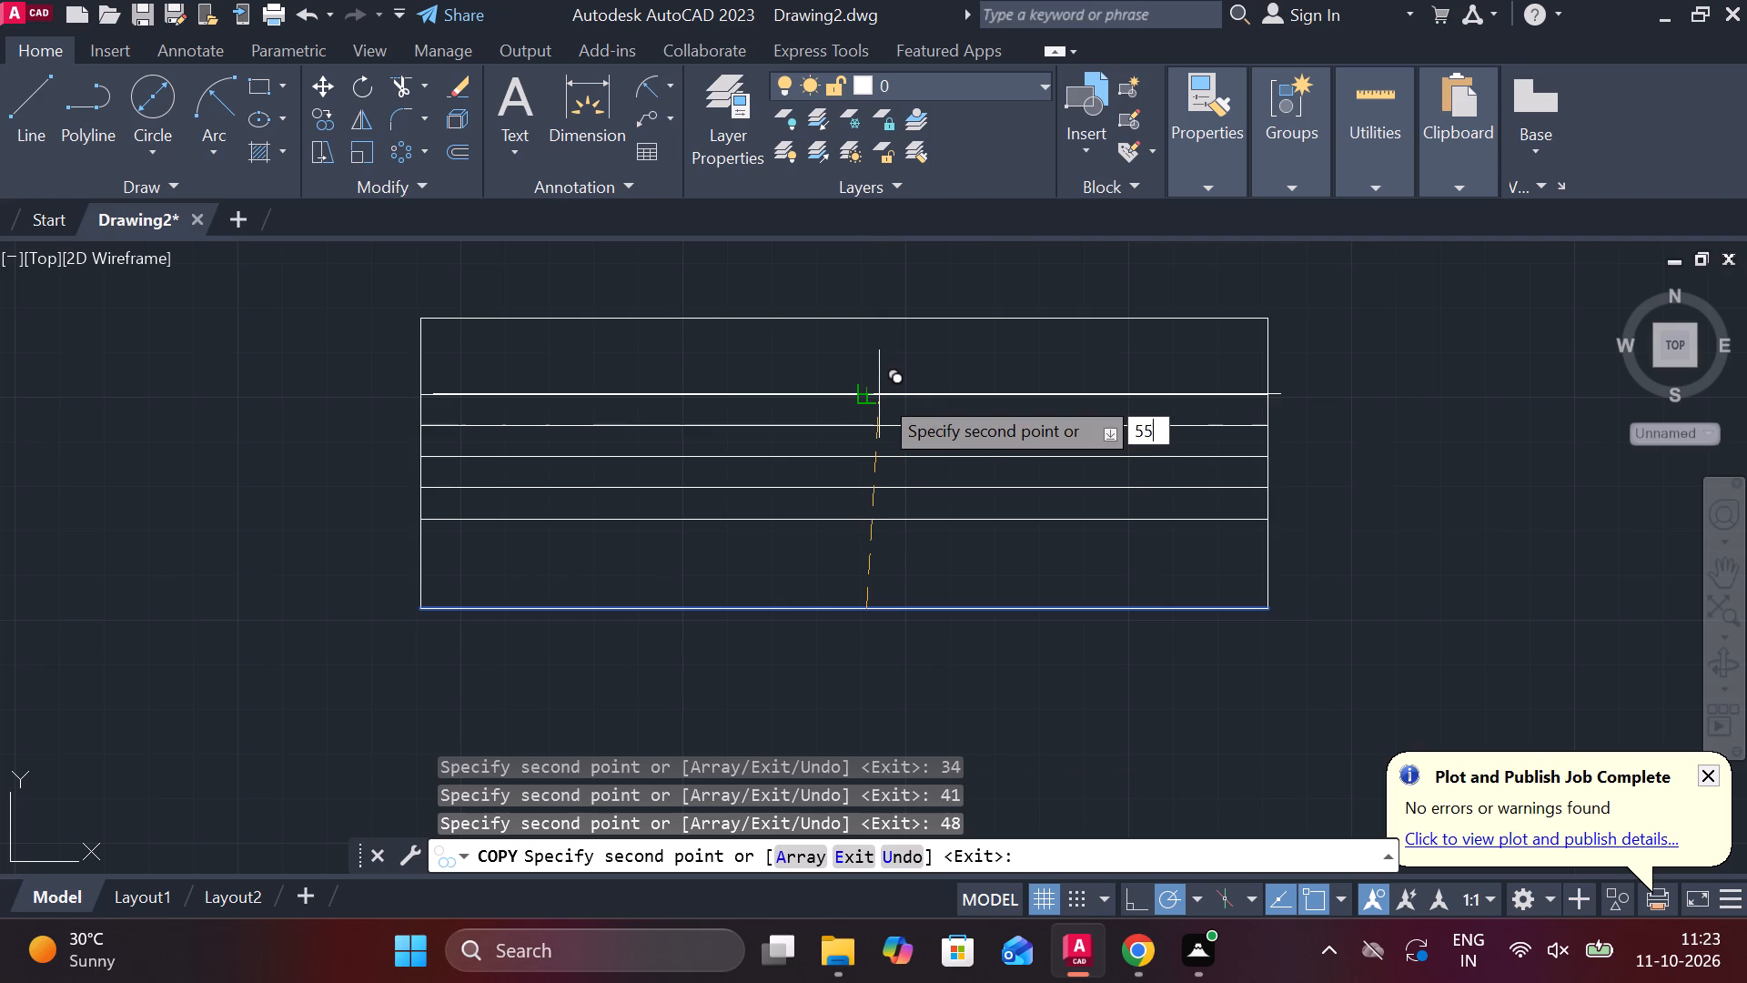
key(Return)
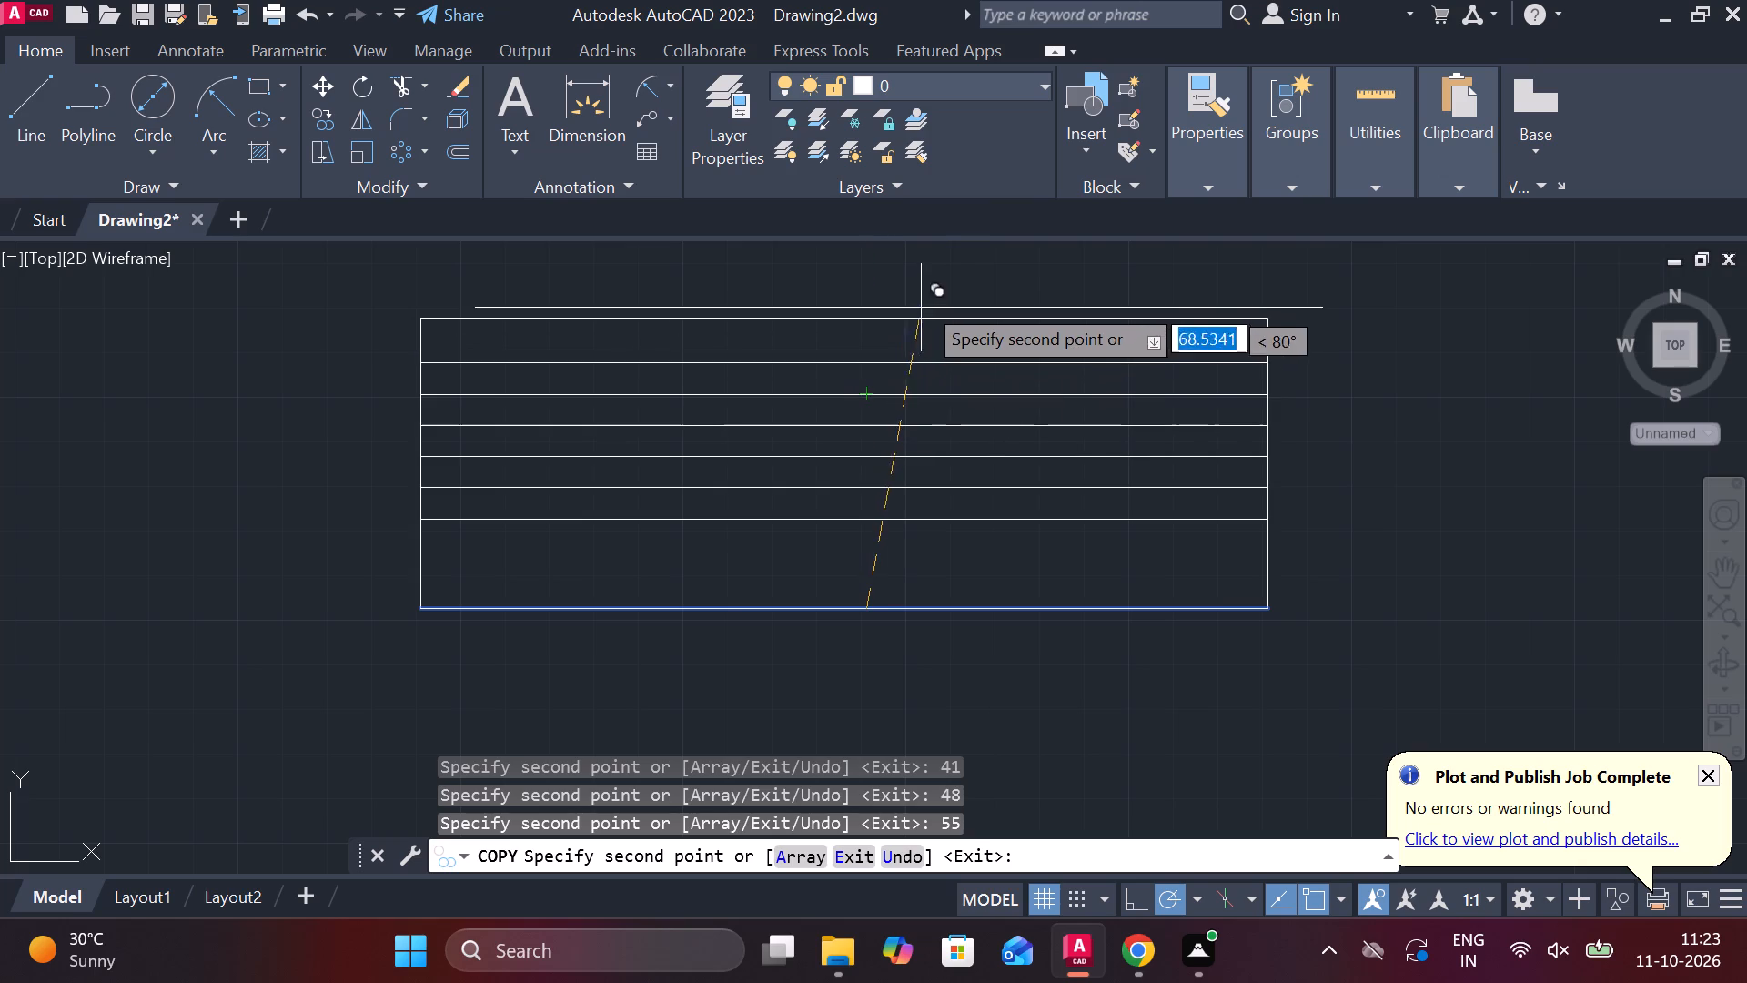
key(Escape)
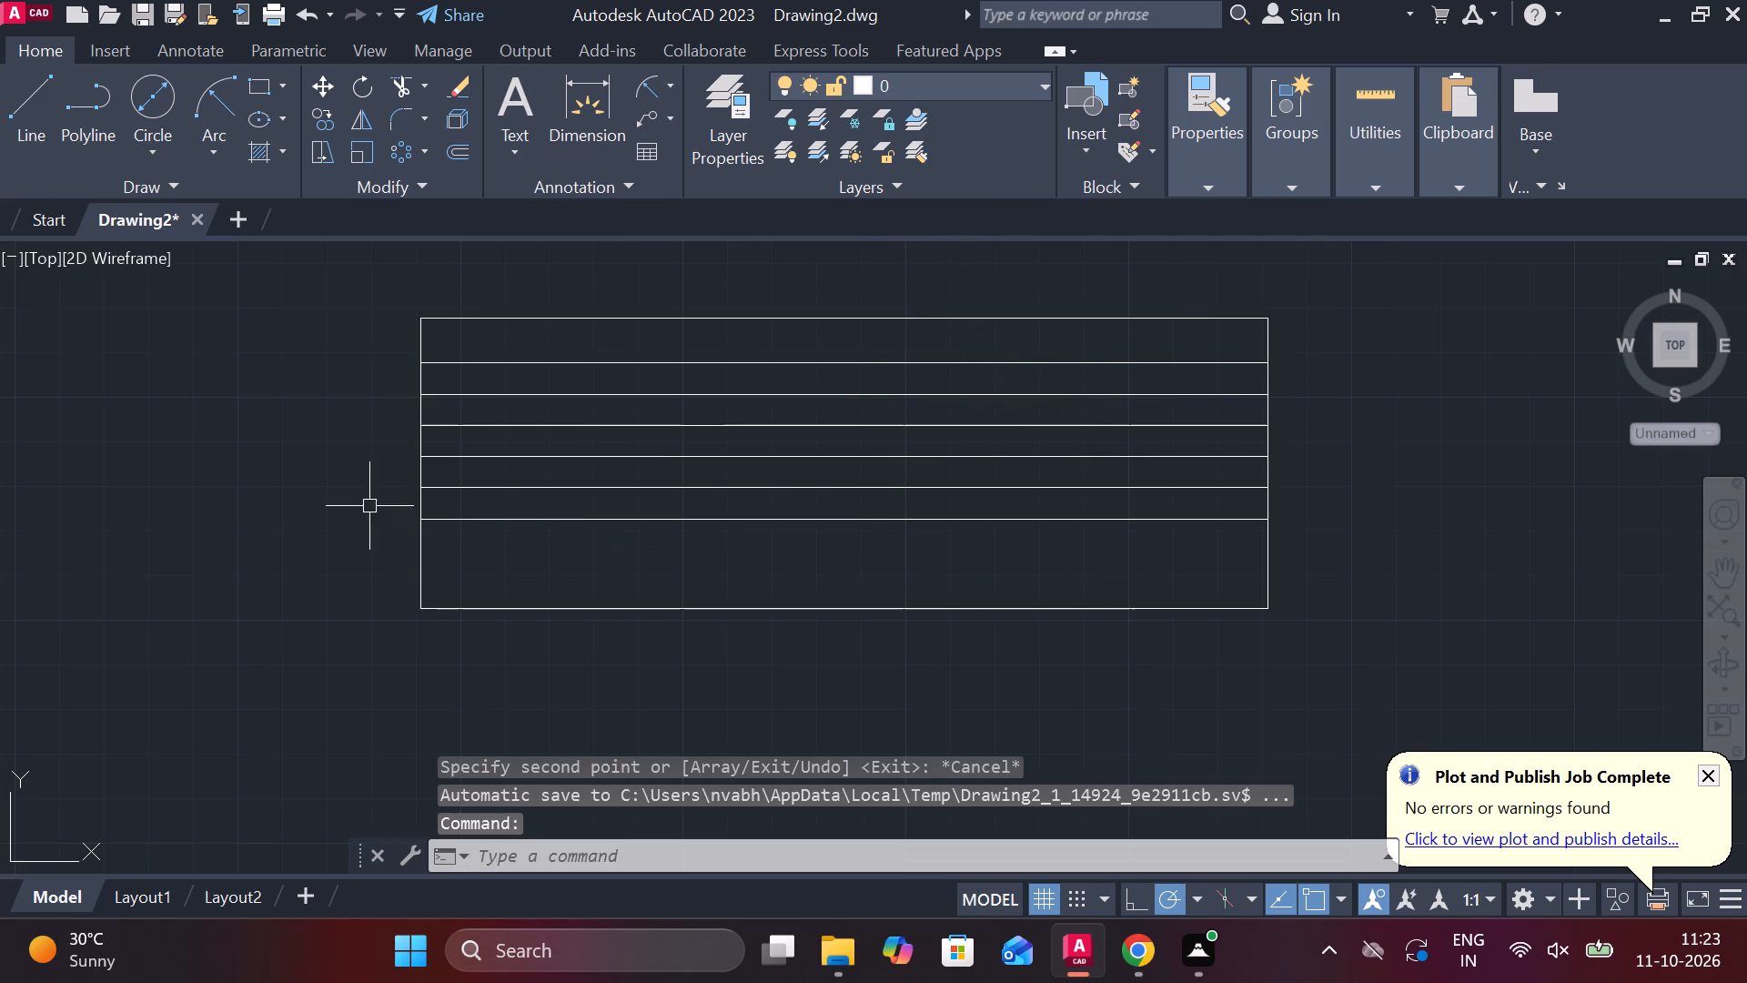
Copy the rectangle's left edge 25 units horizontally into the rectangle.
click(420, 556)
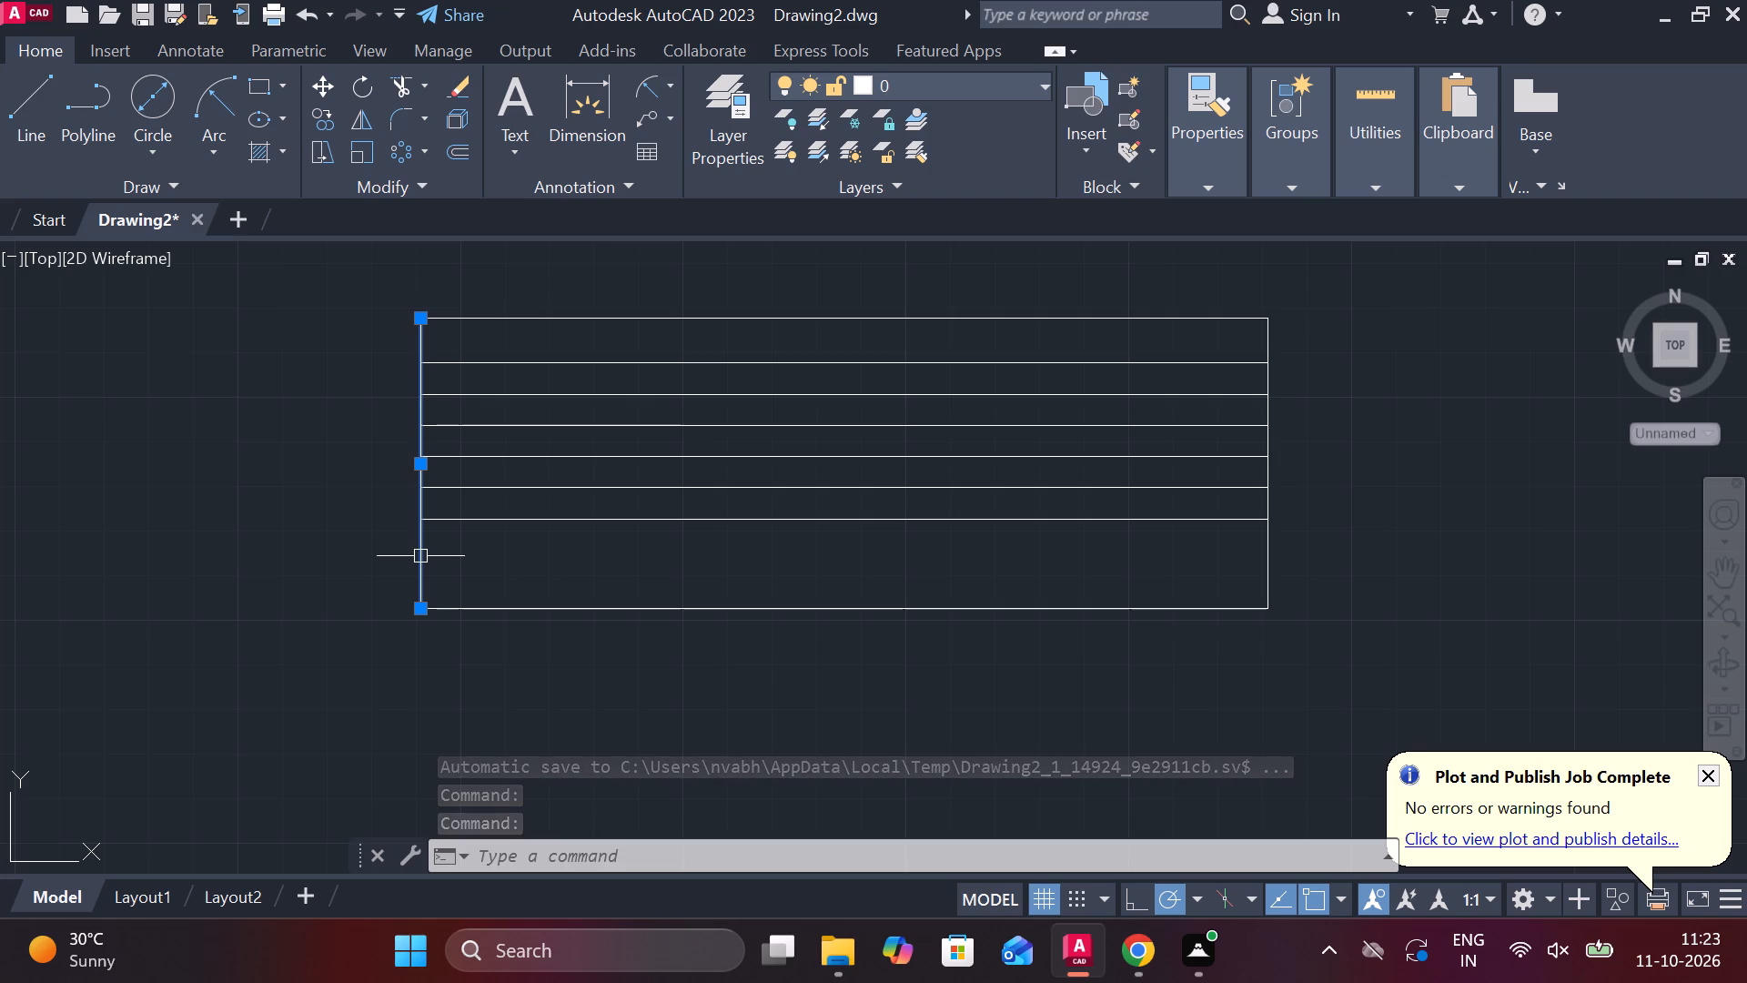
text(CO)
key(Return)
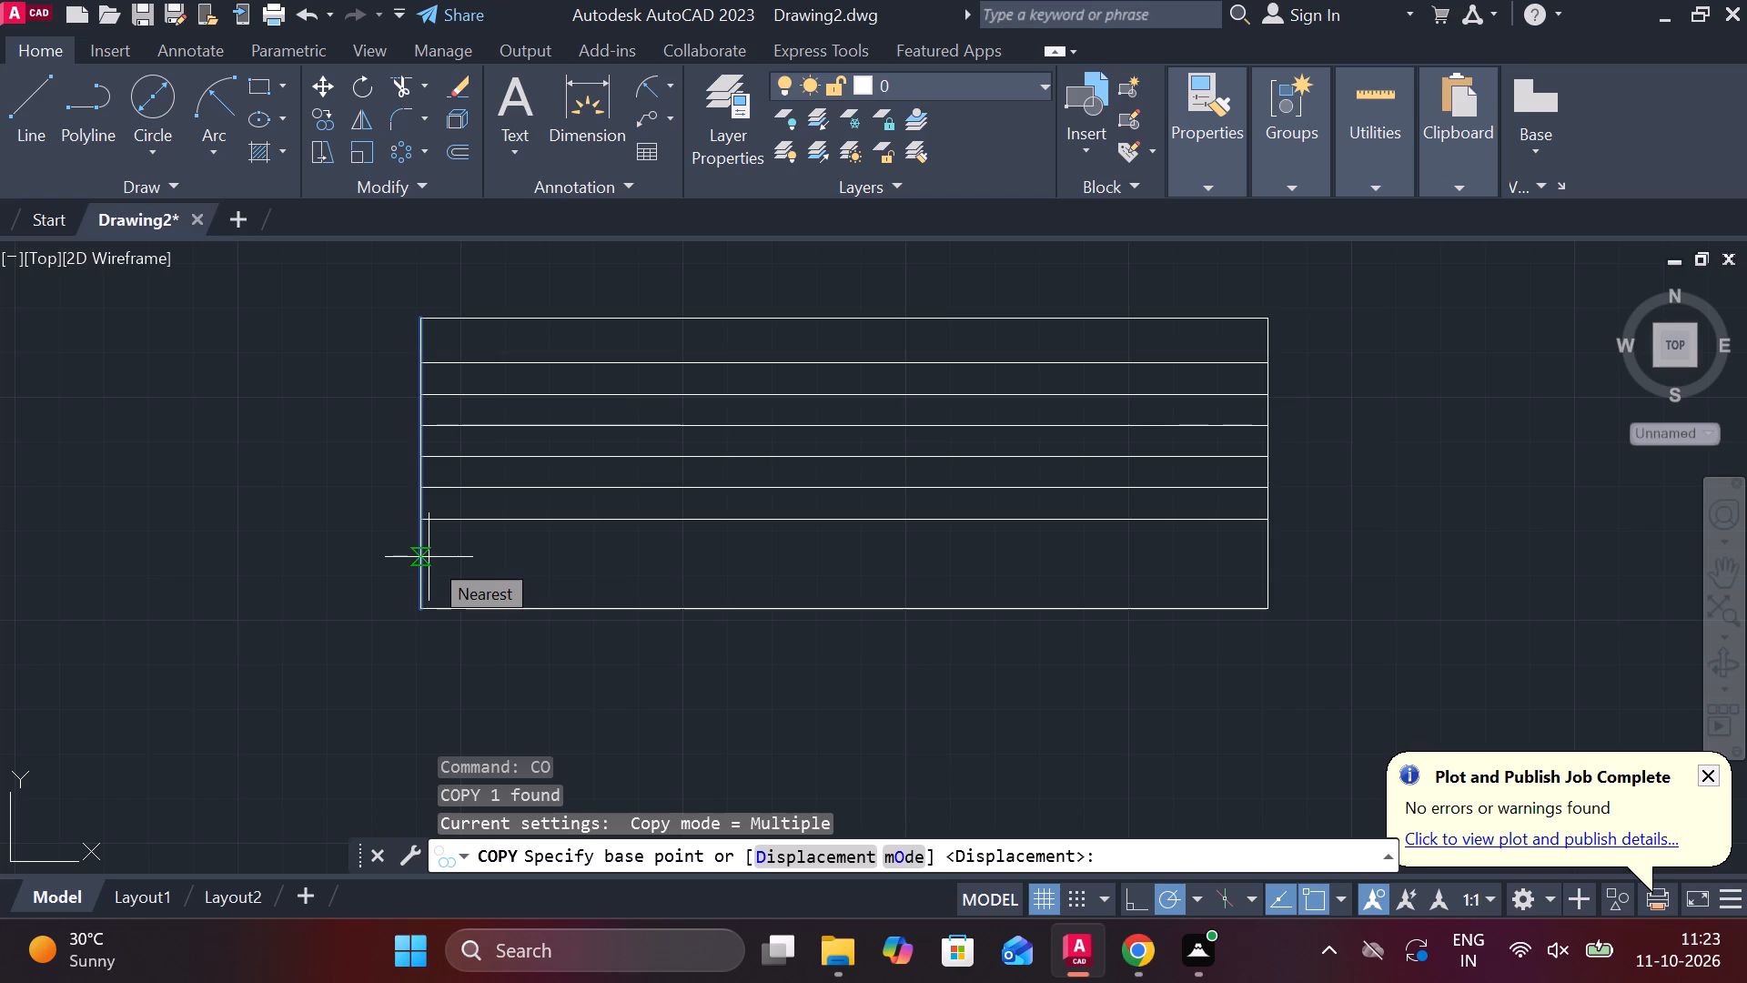
click(419, 553)
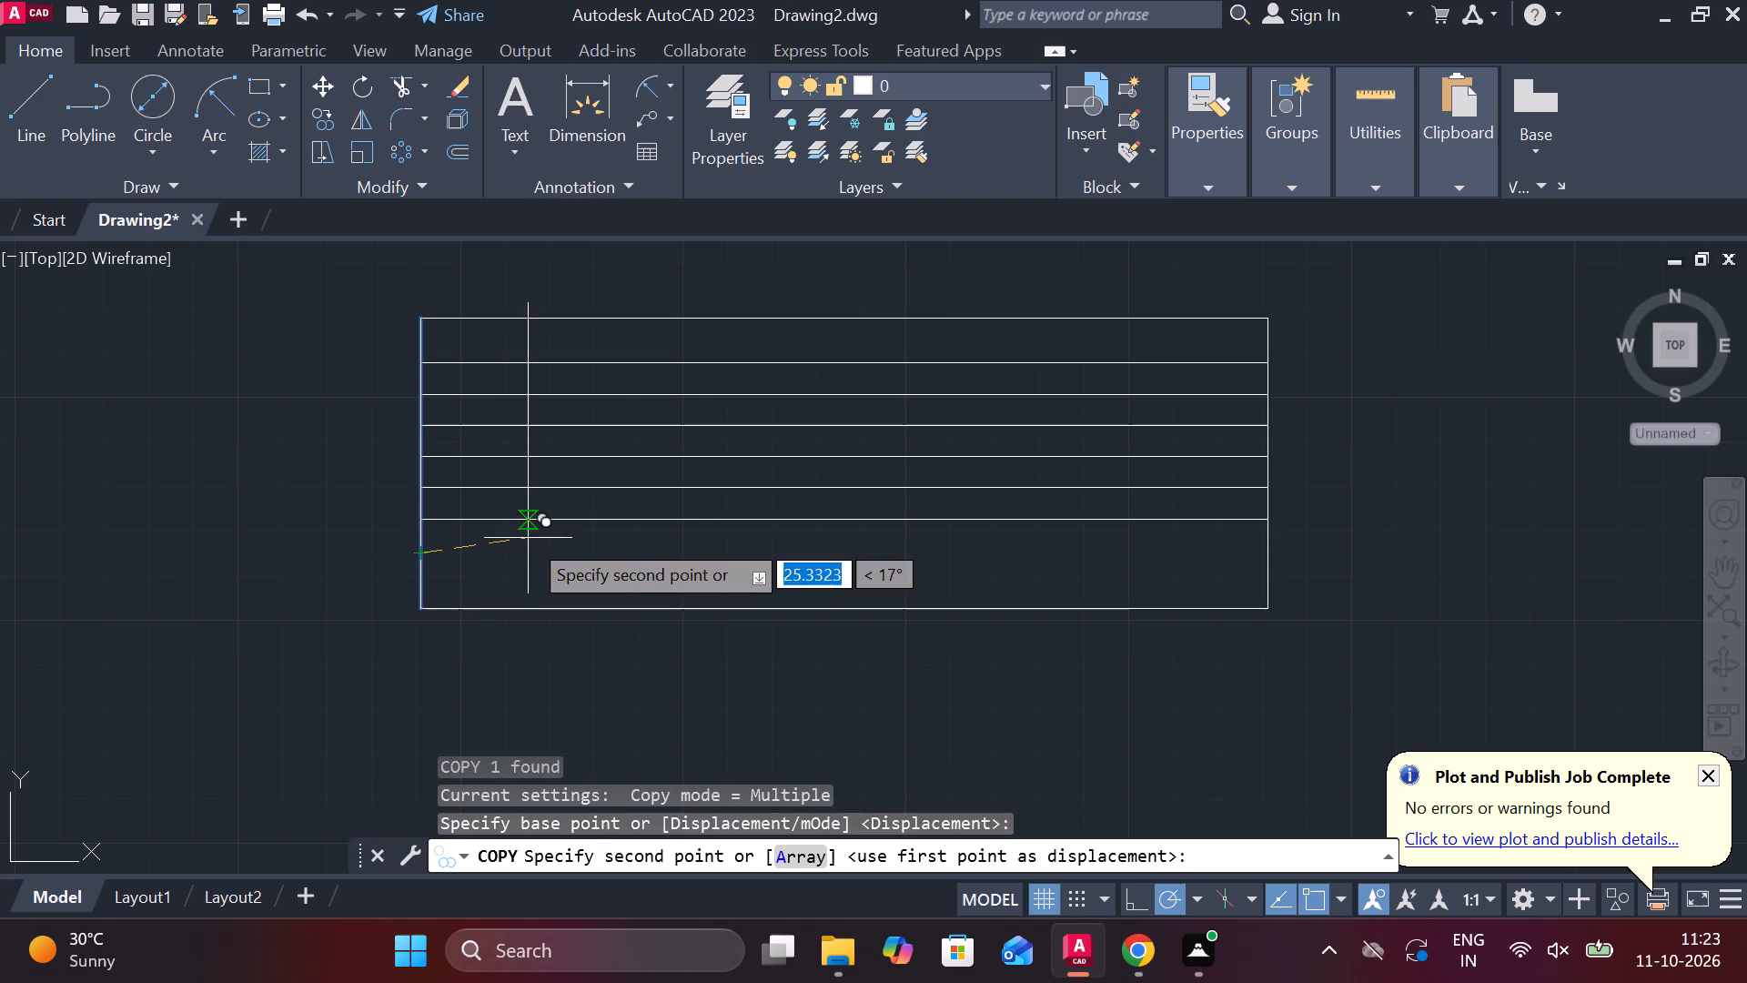
text(25)
key(Return)
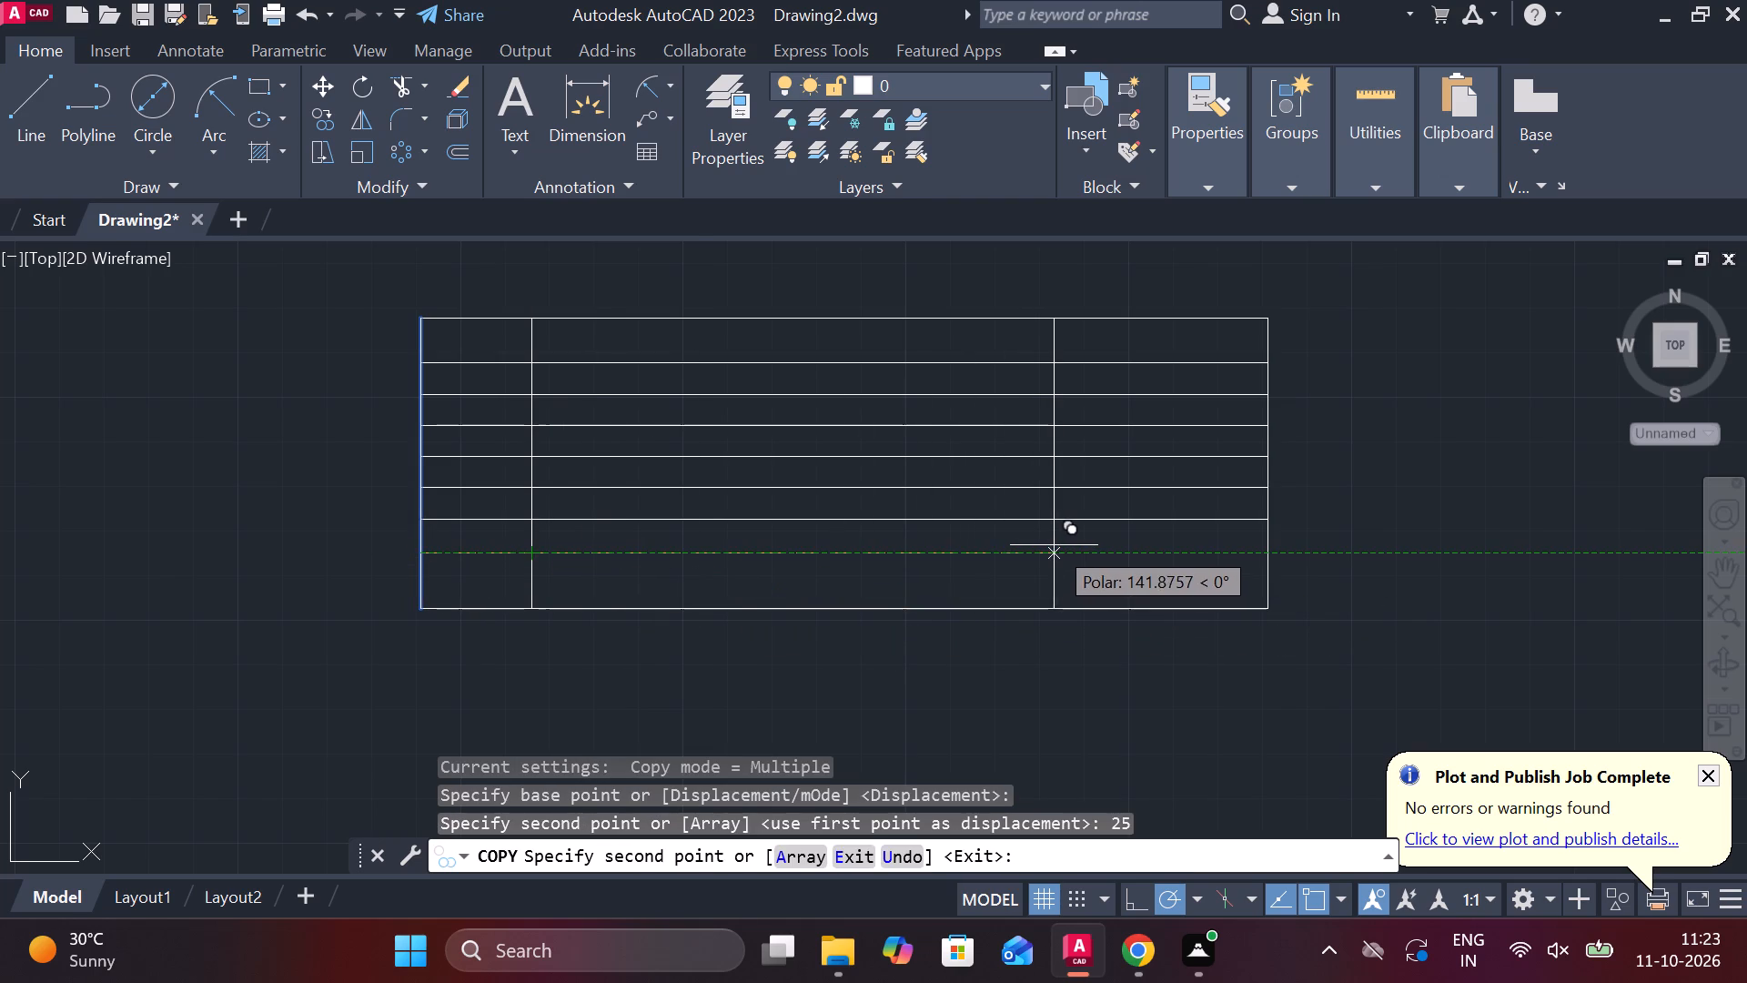
key(Escape)
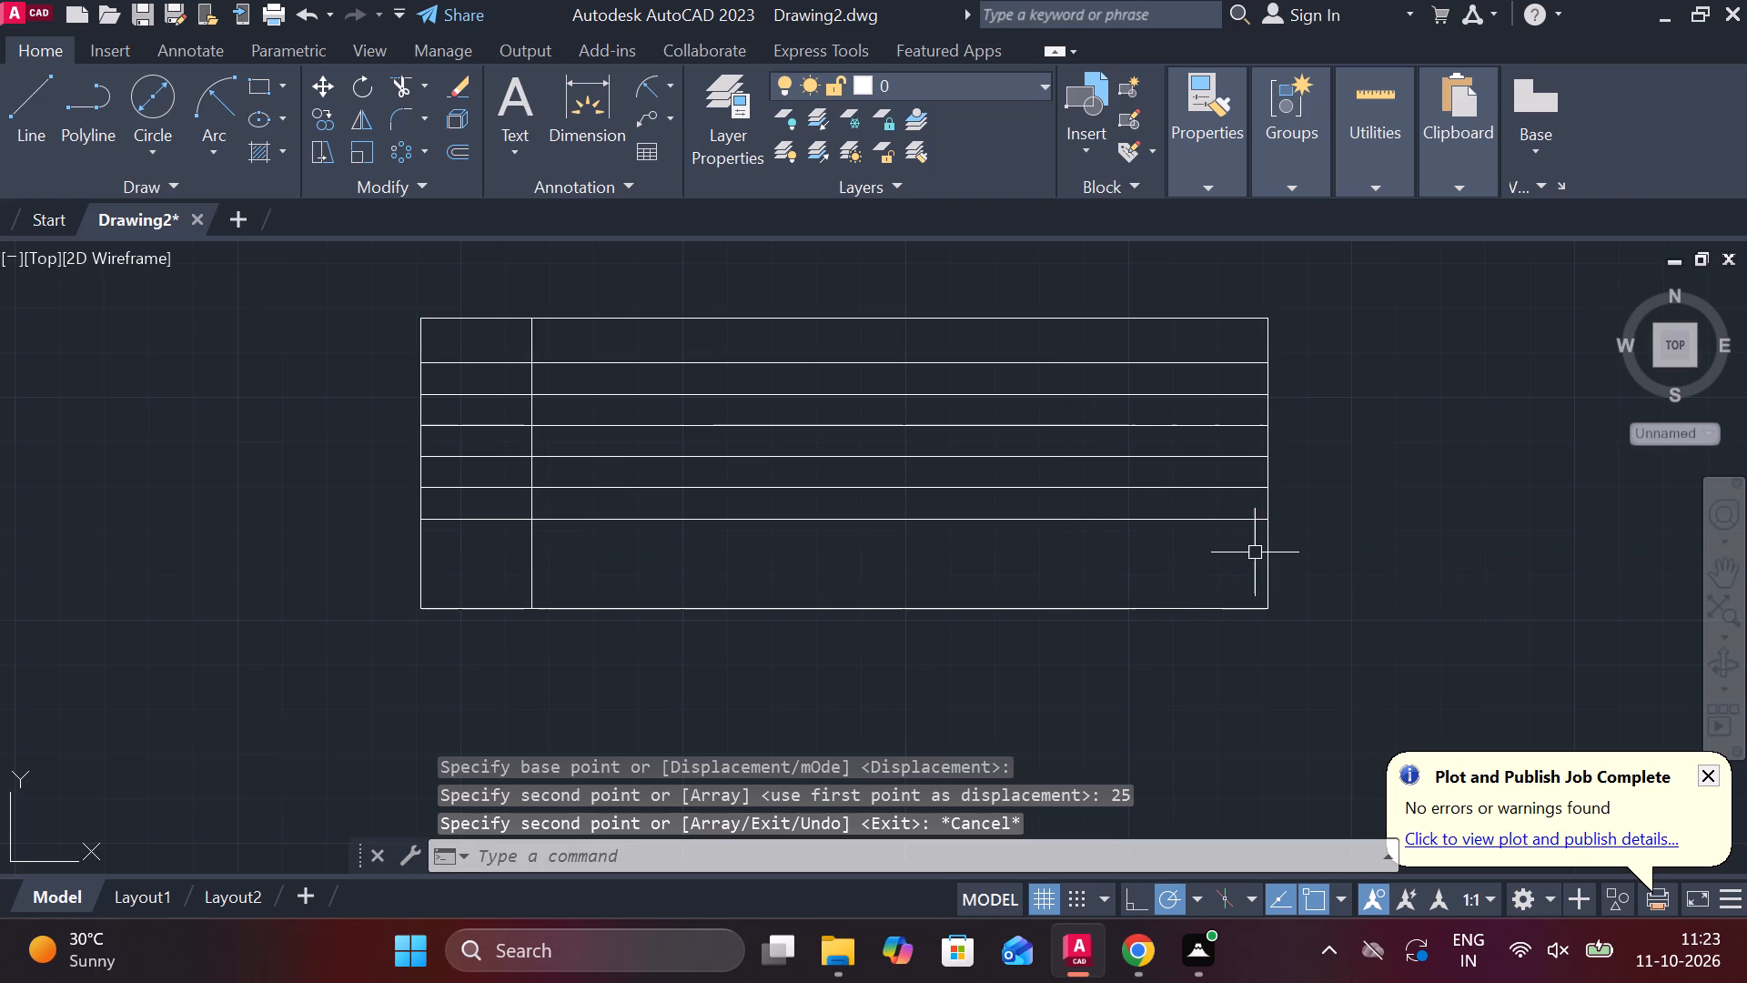
Copy the rectangle's right edge inward to distances of 25, 50 and 75 units.
click(1269, 562)
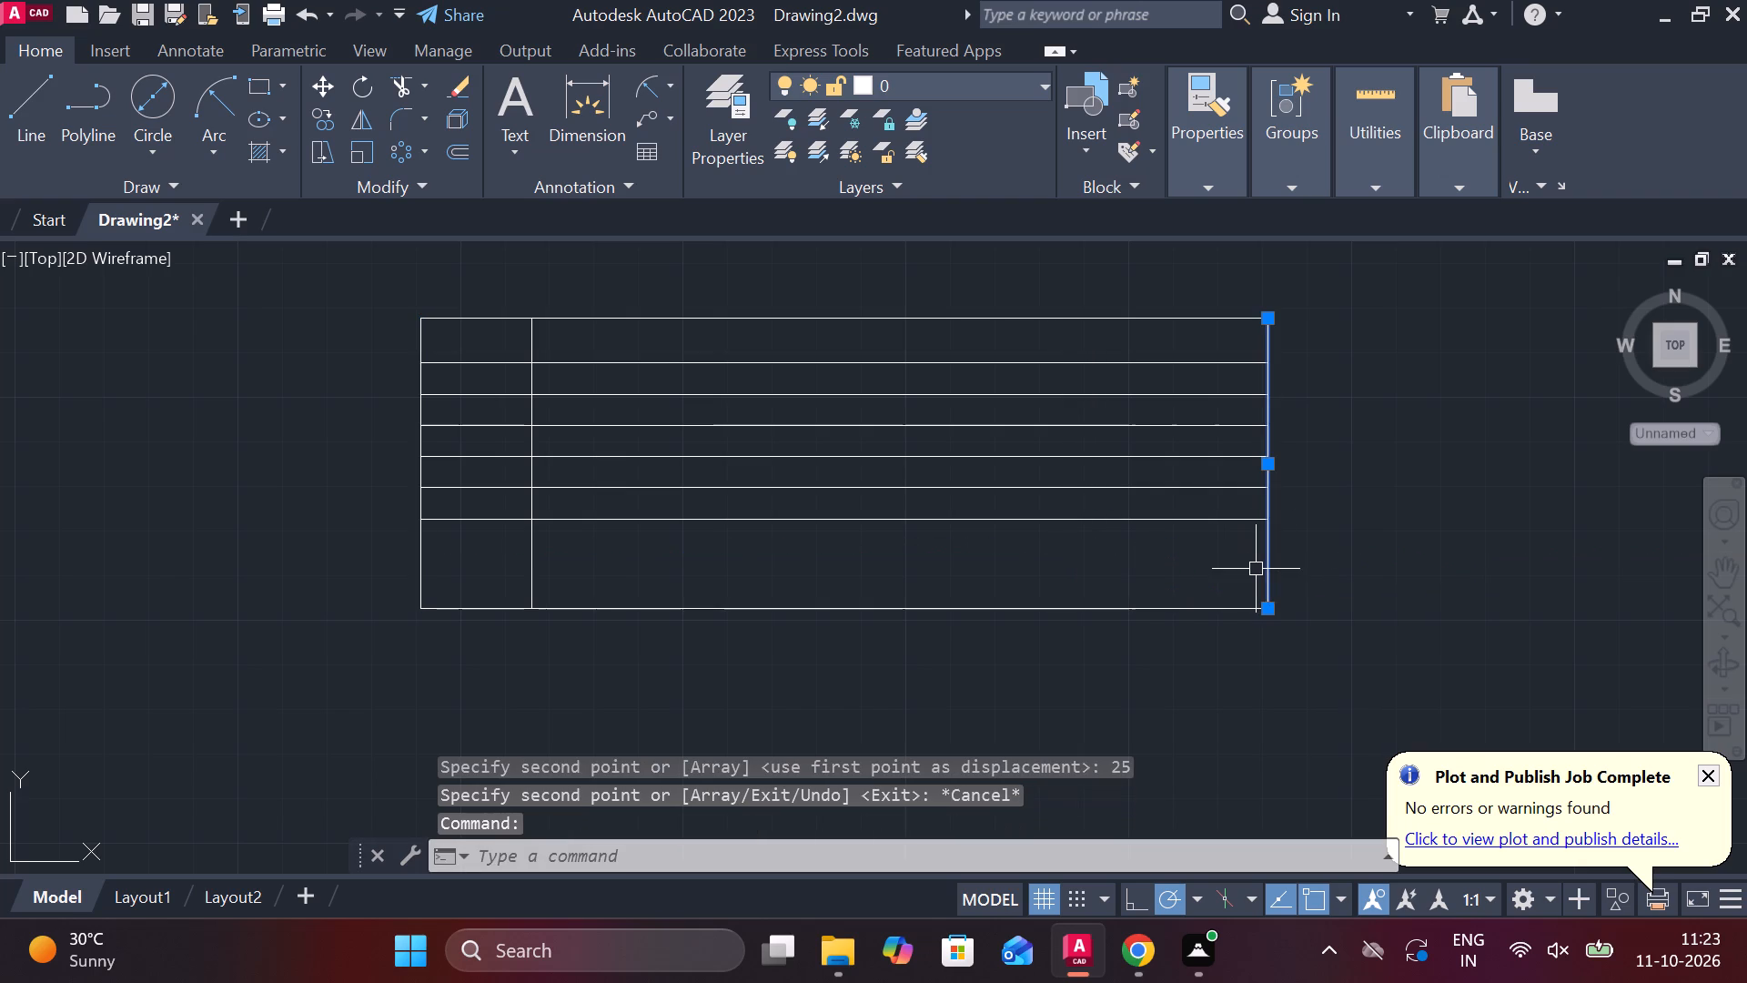
text(CO)
key(Return)
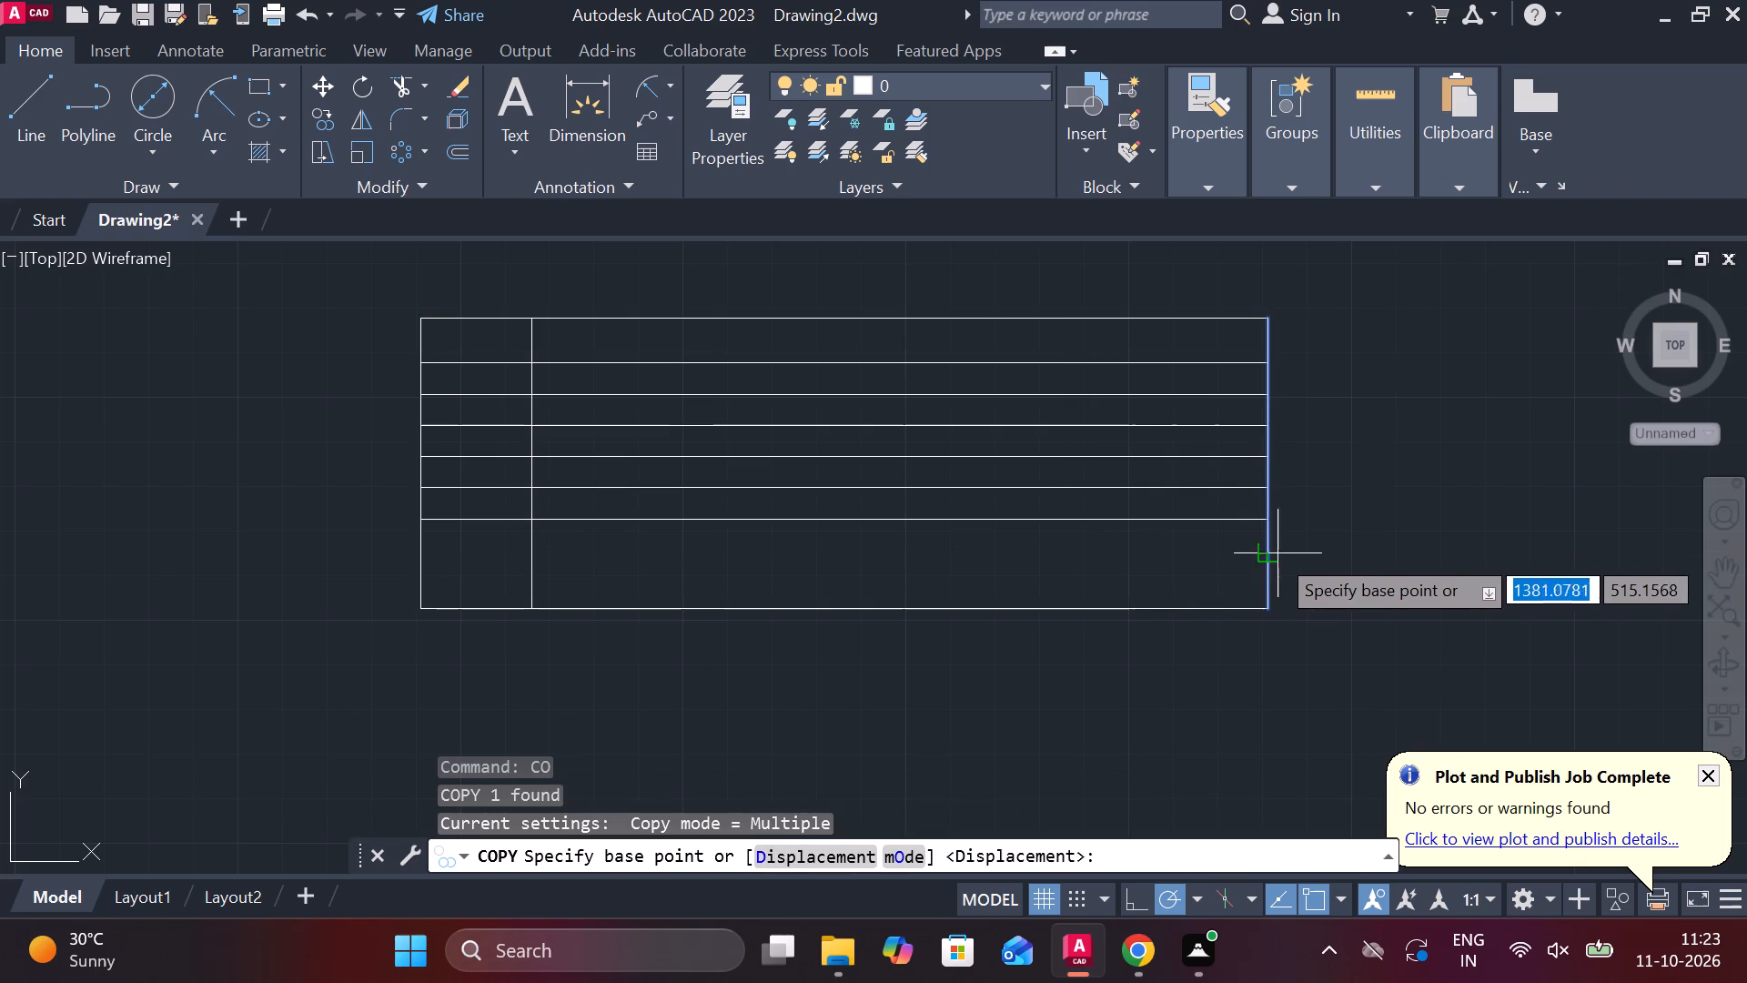
click(1272, 565)
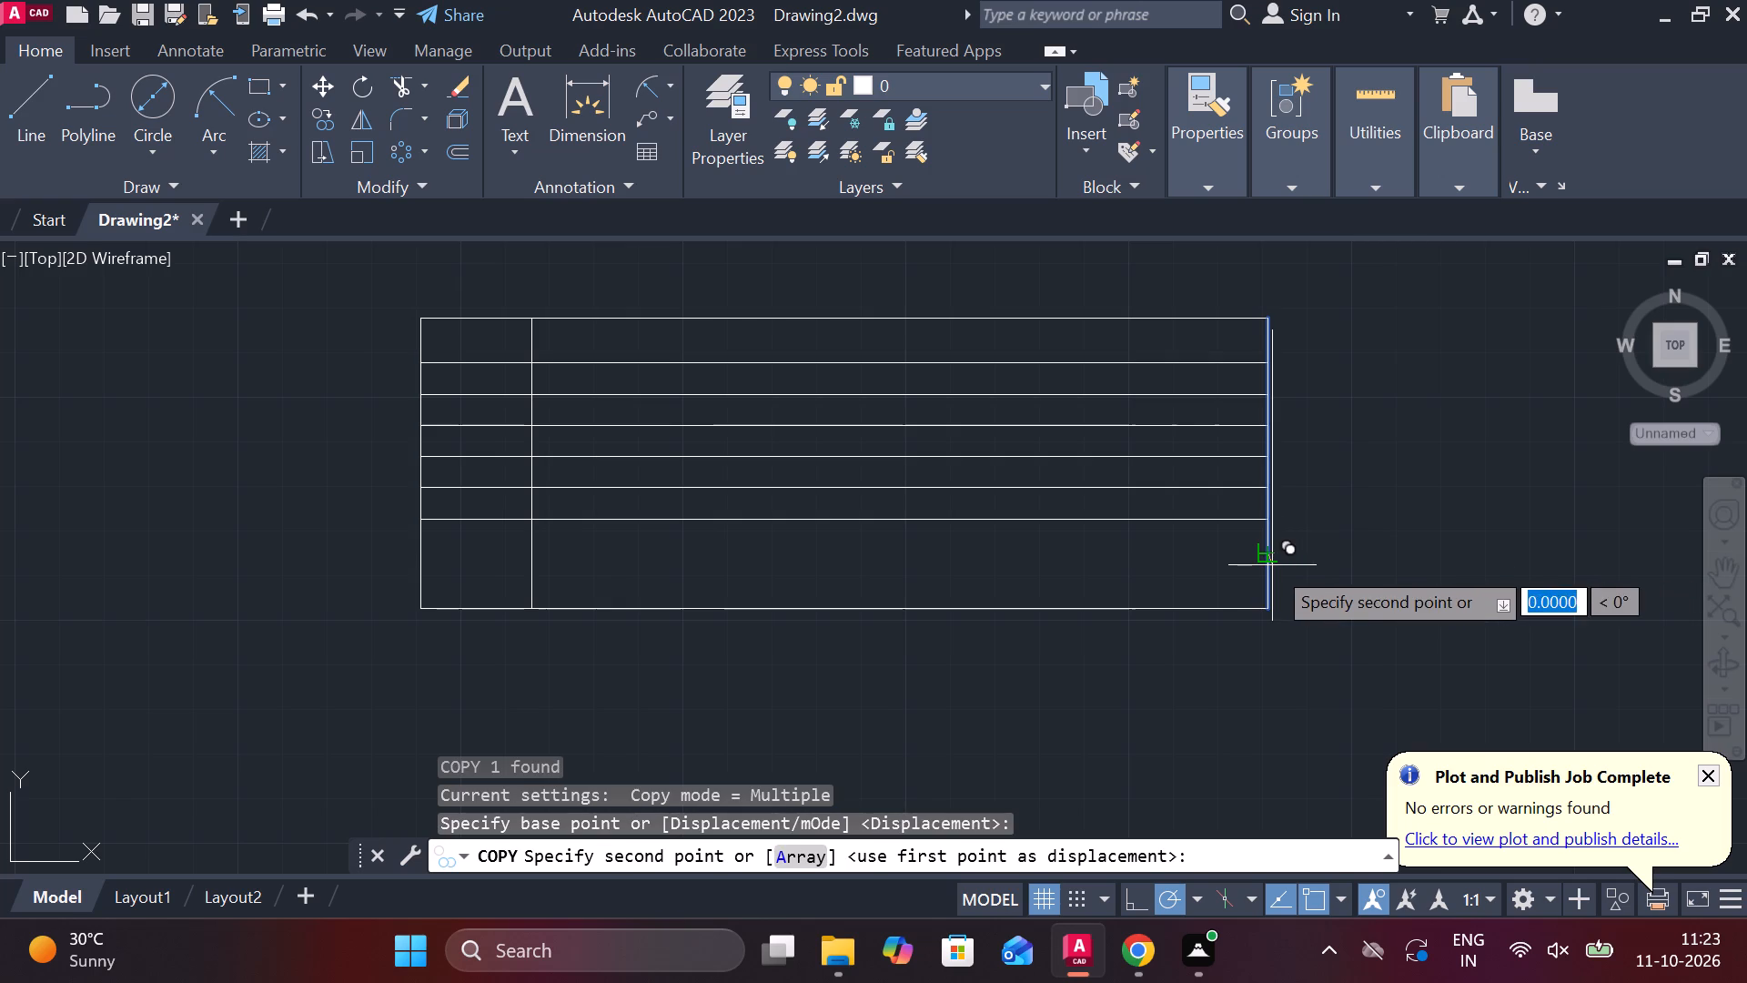
text(25)
key(Return)
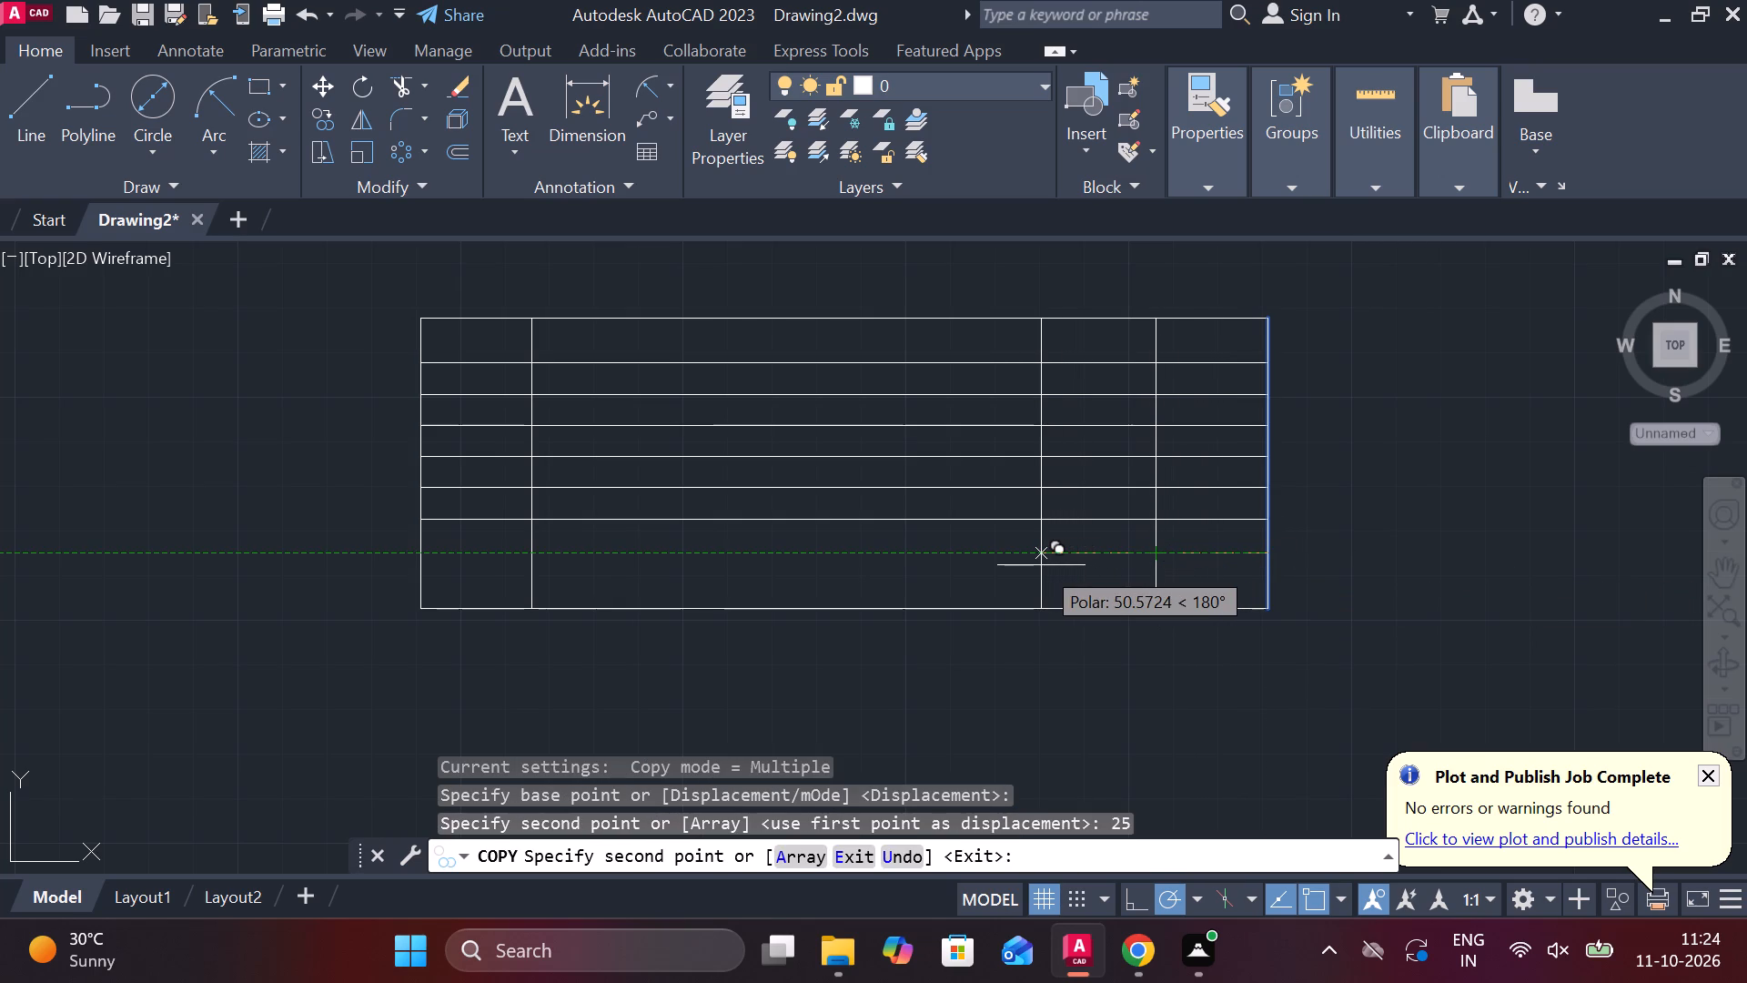
text(50)
key(Return)
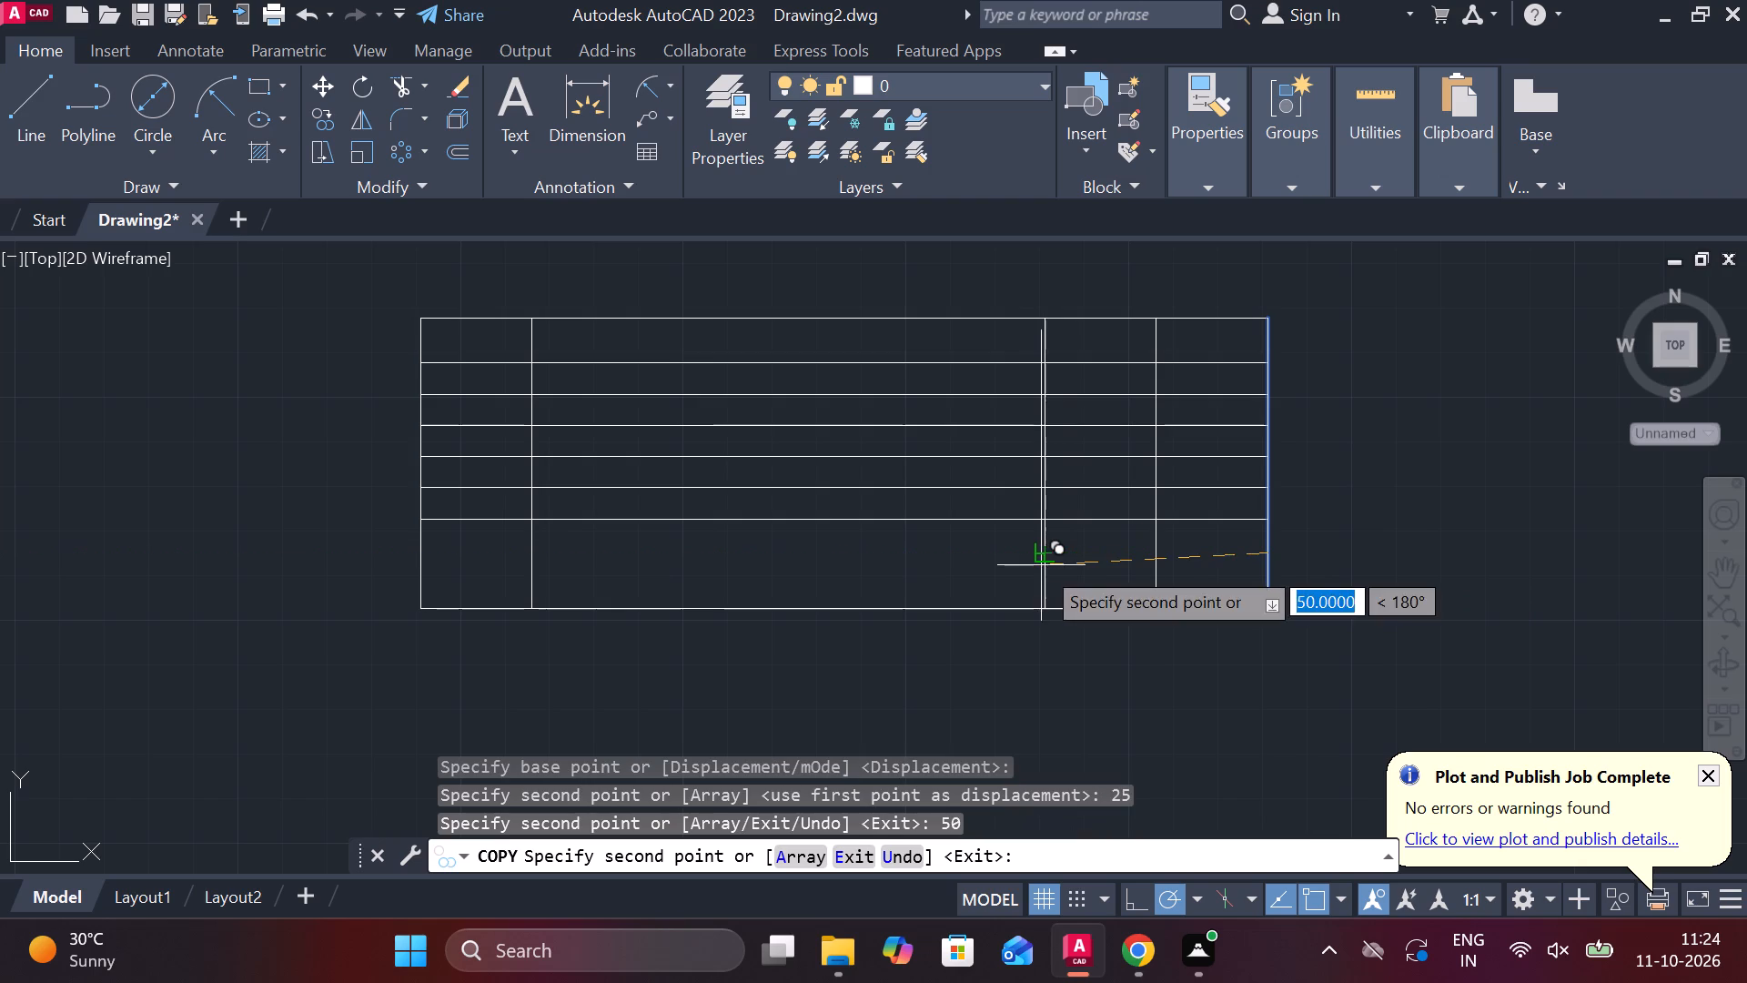
text(75)
key(Return)
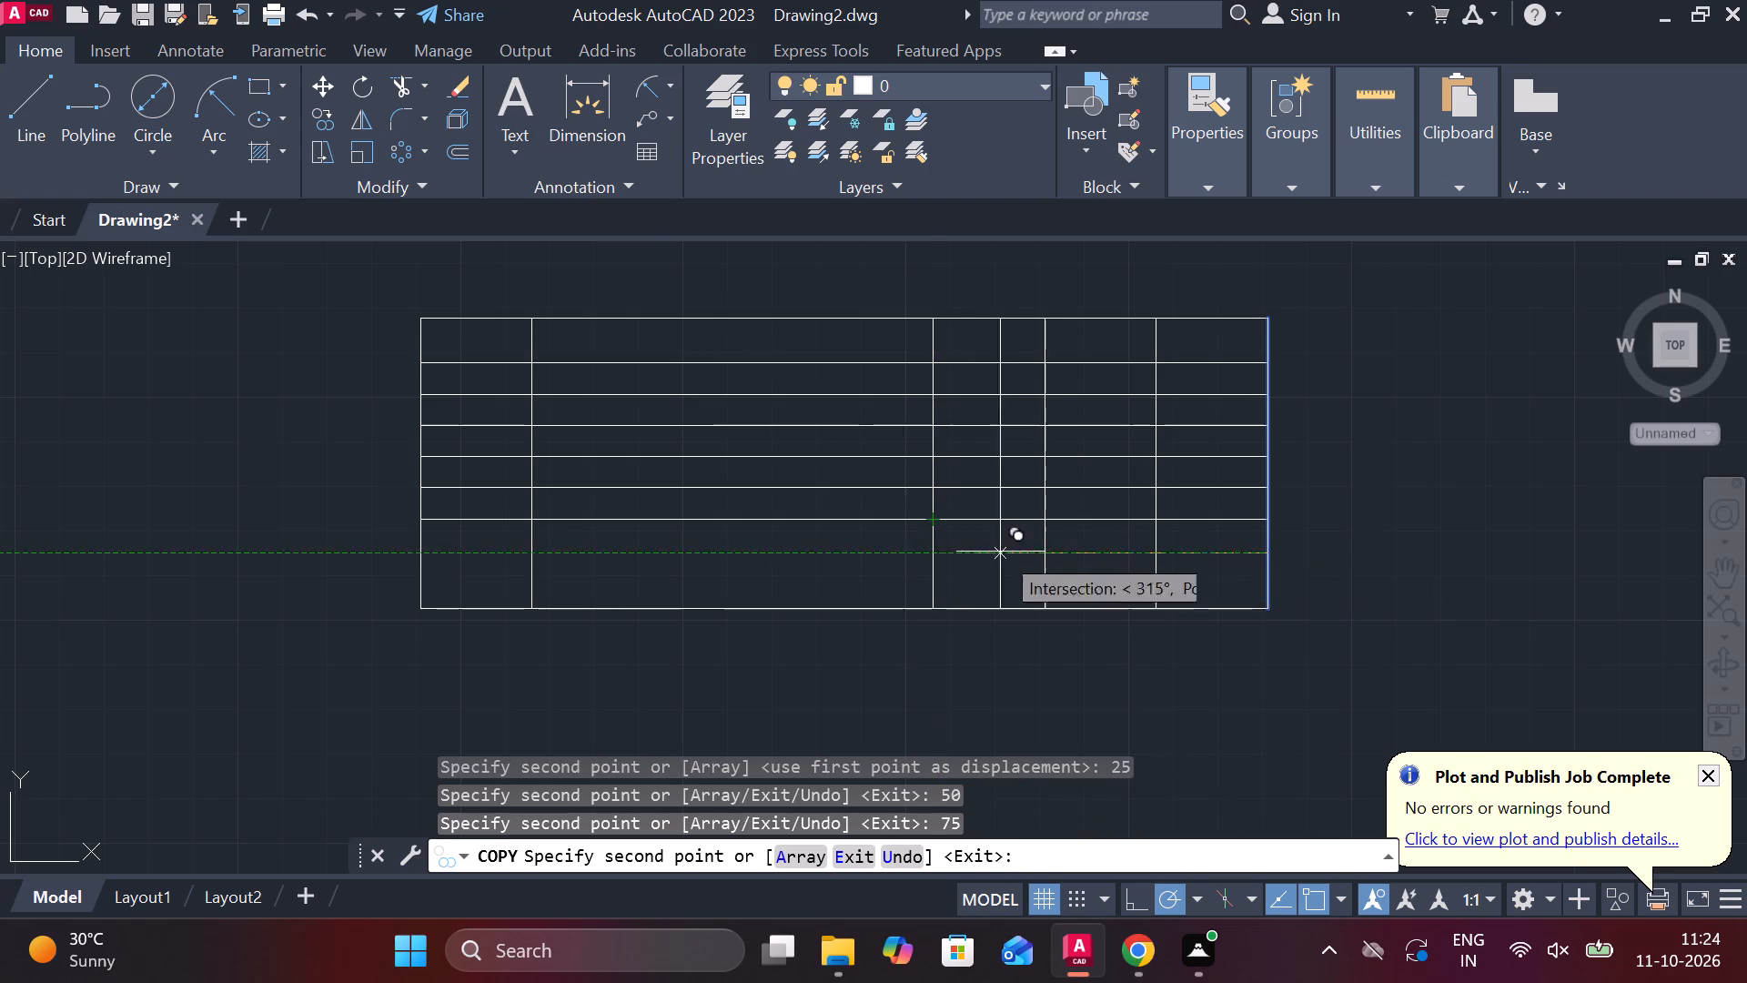
key(Escape)
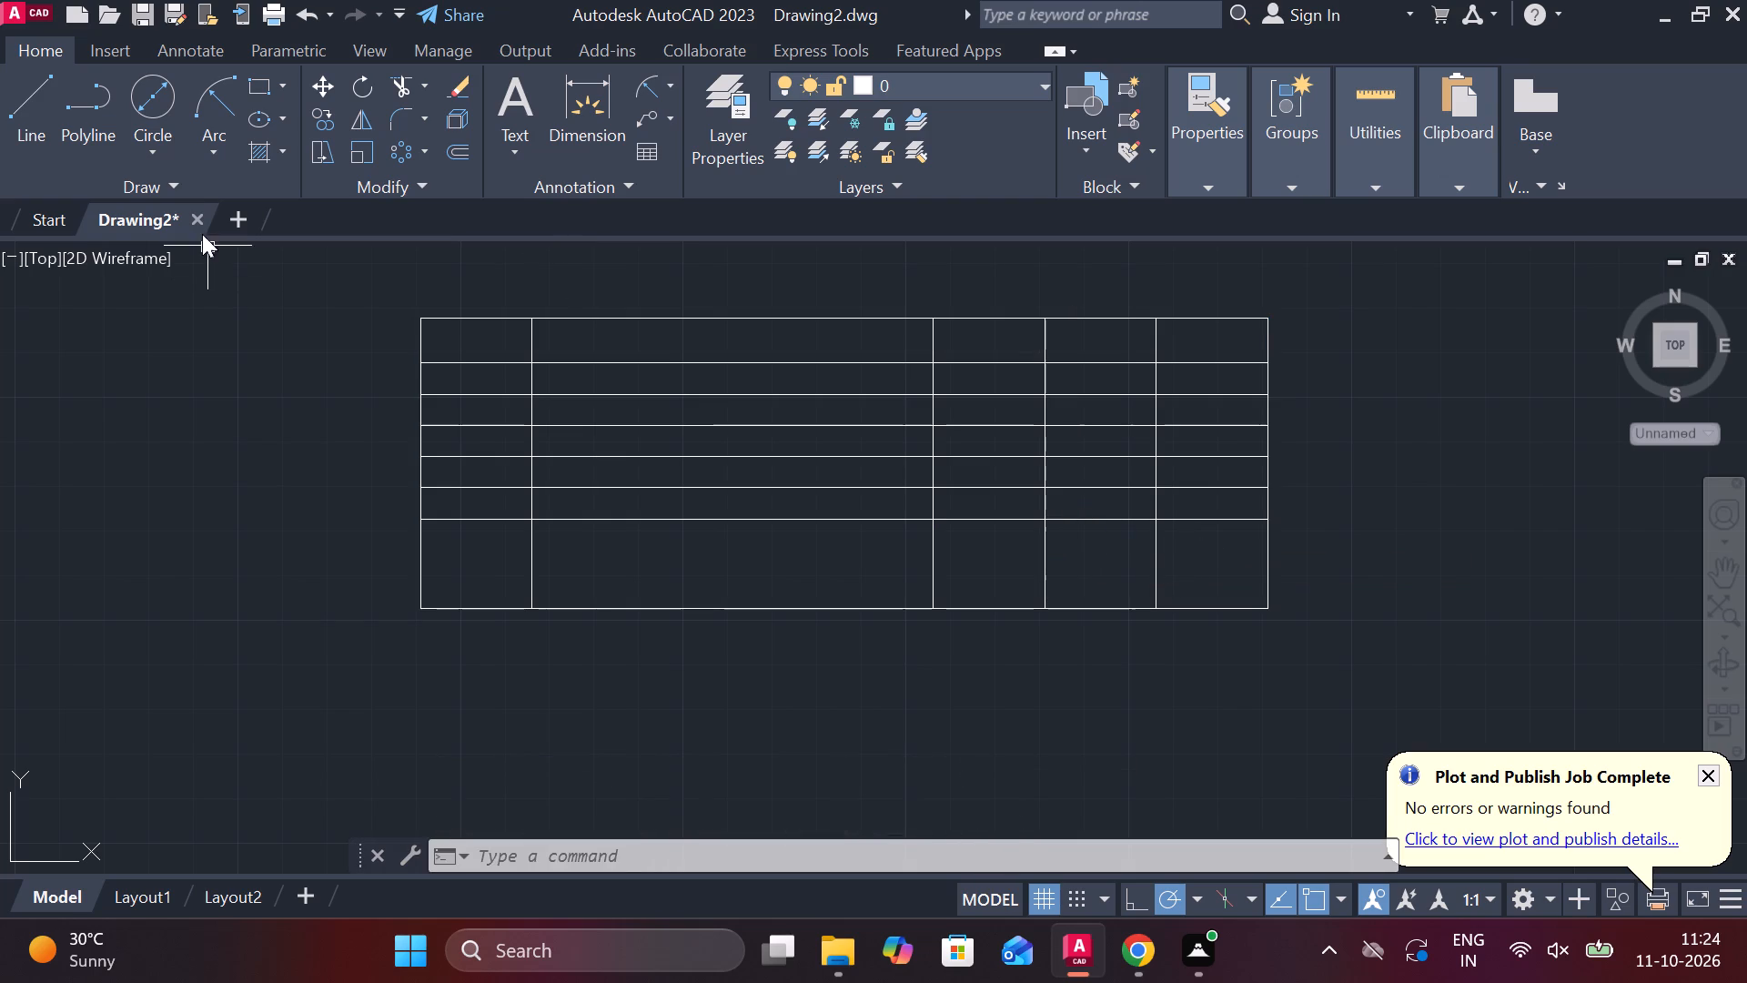
Trim away the upper five inner horizontal lines in the wide middle bay and the upper four in the left column.
click(399, 80)
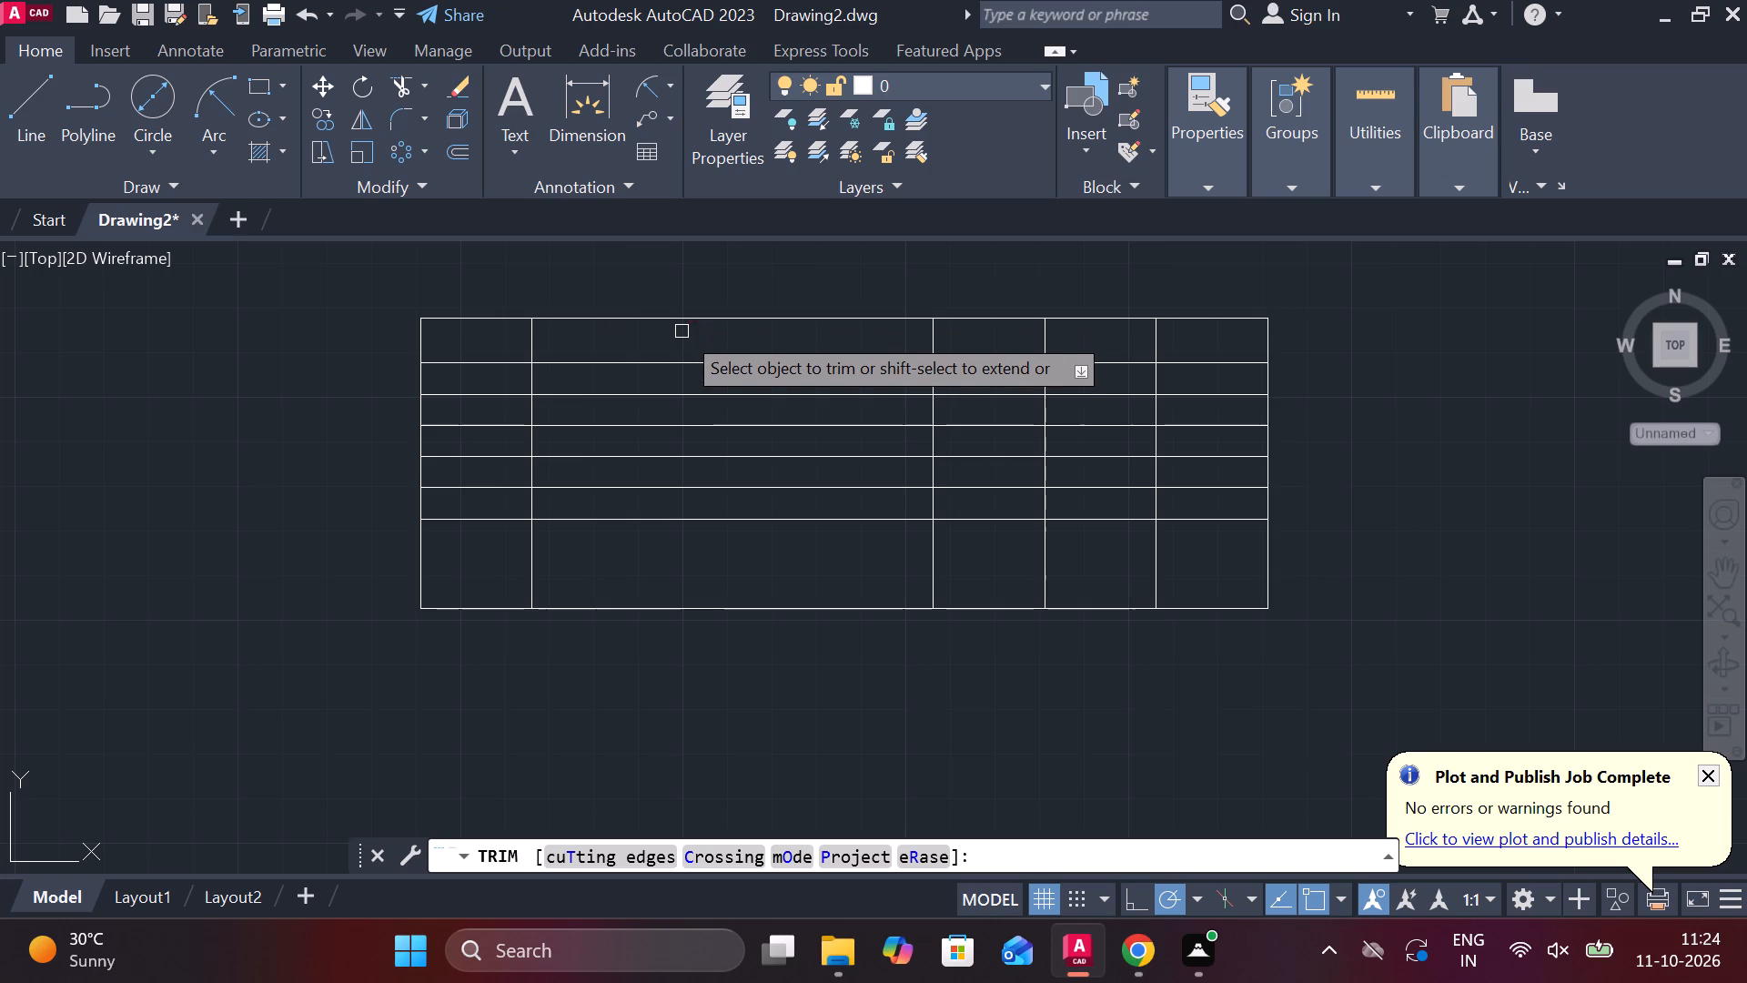
drag(682, 341, 767, 487)
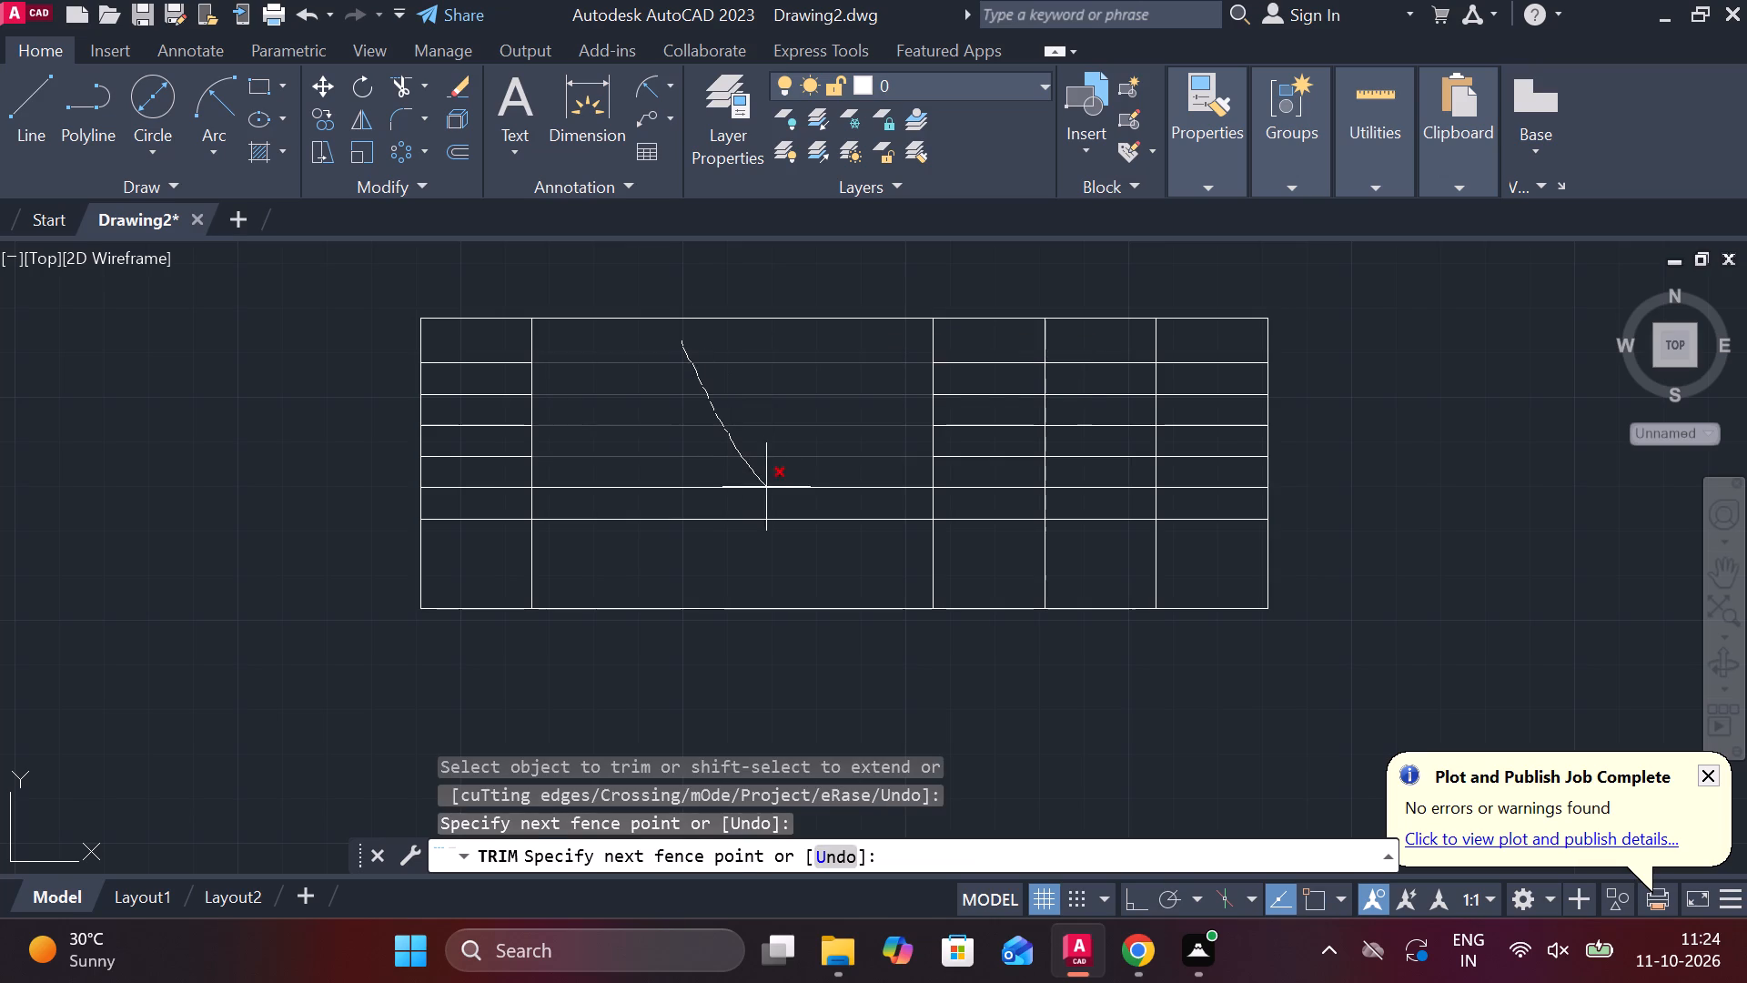
drag(767, 487, 774, 500)
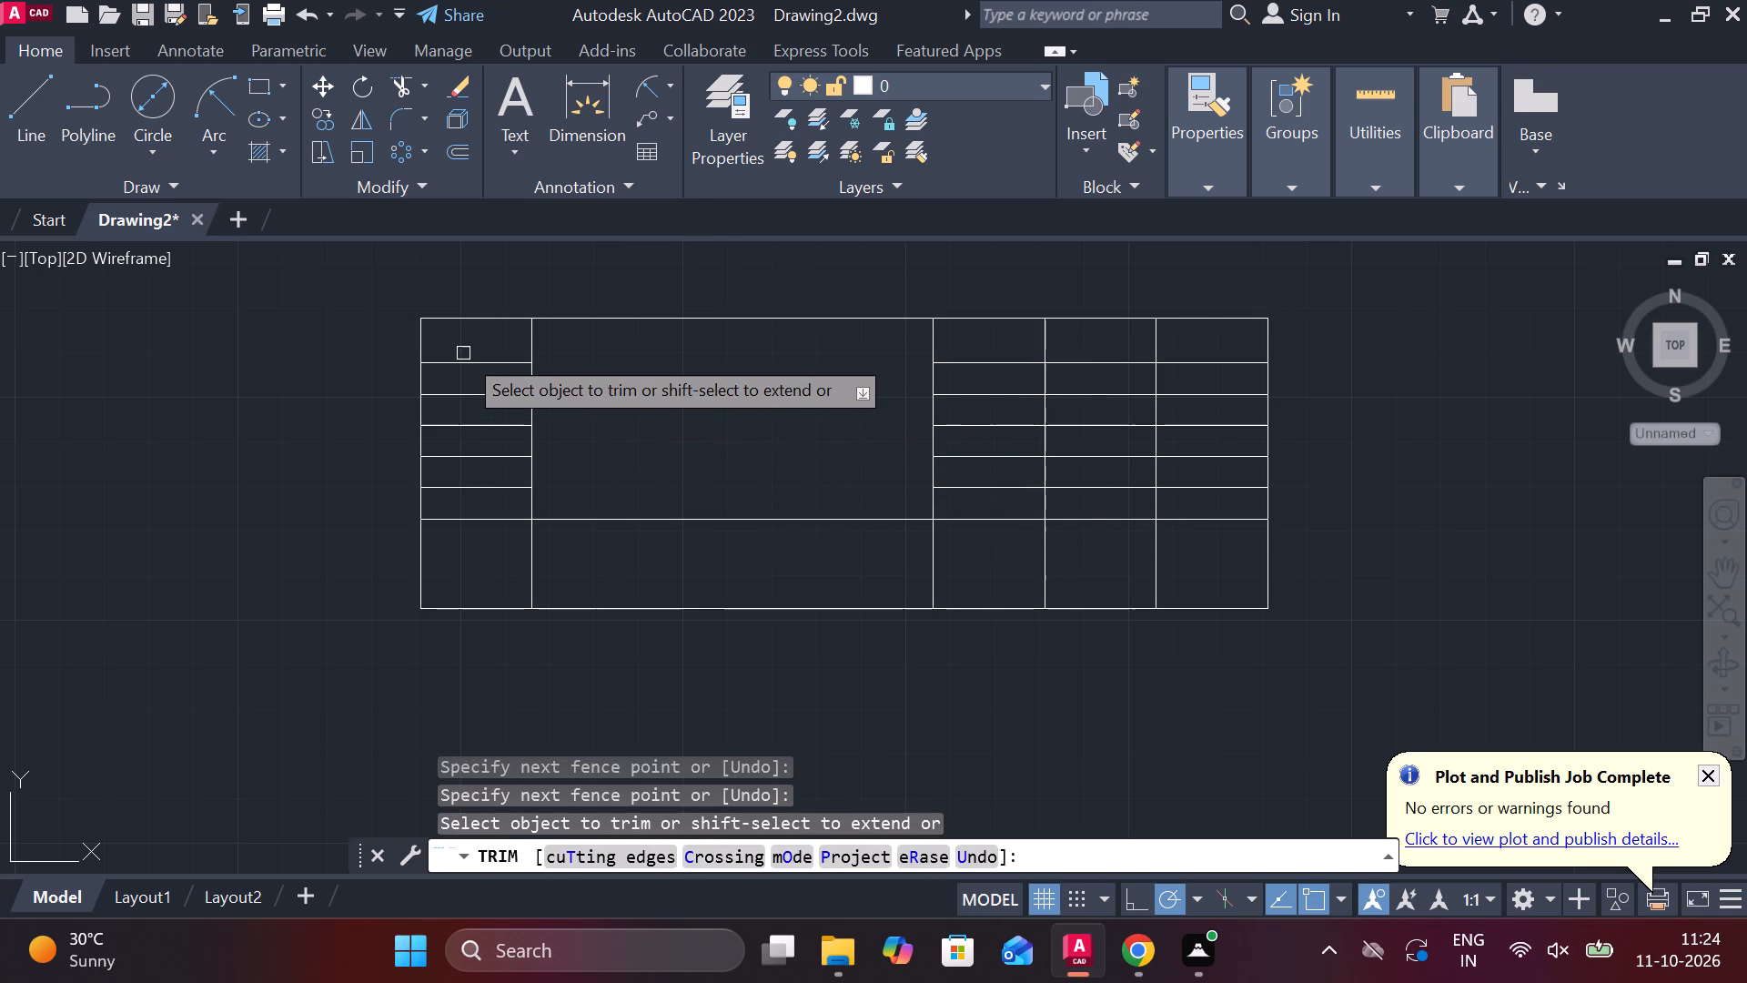
drag(470, 342, 476, 469)
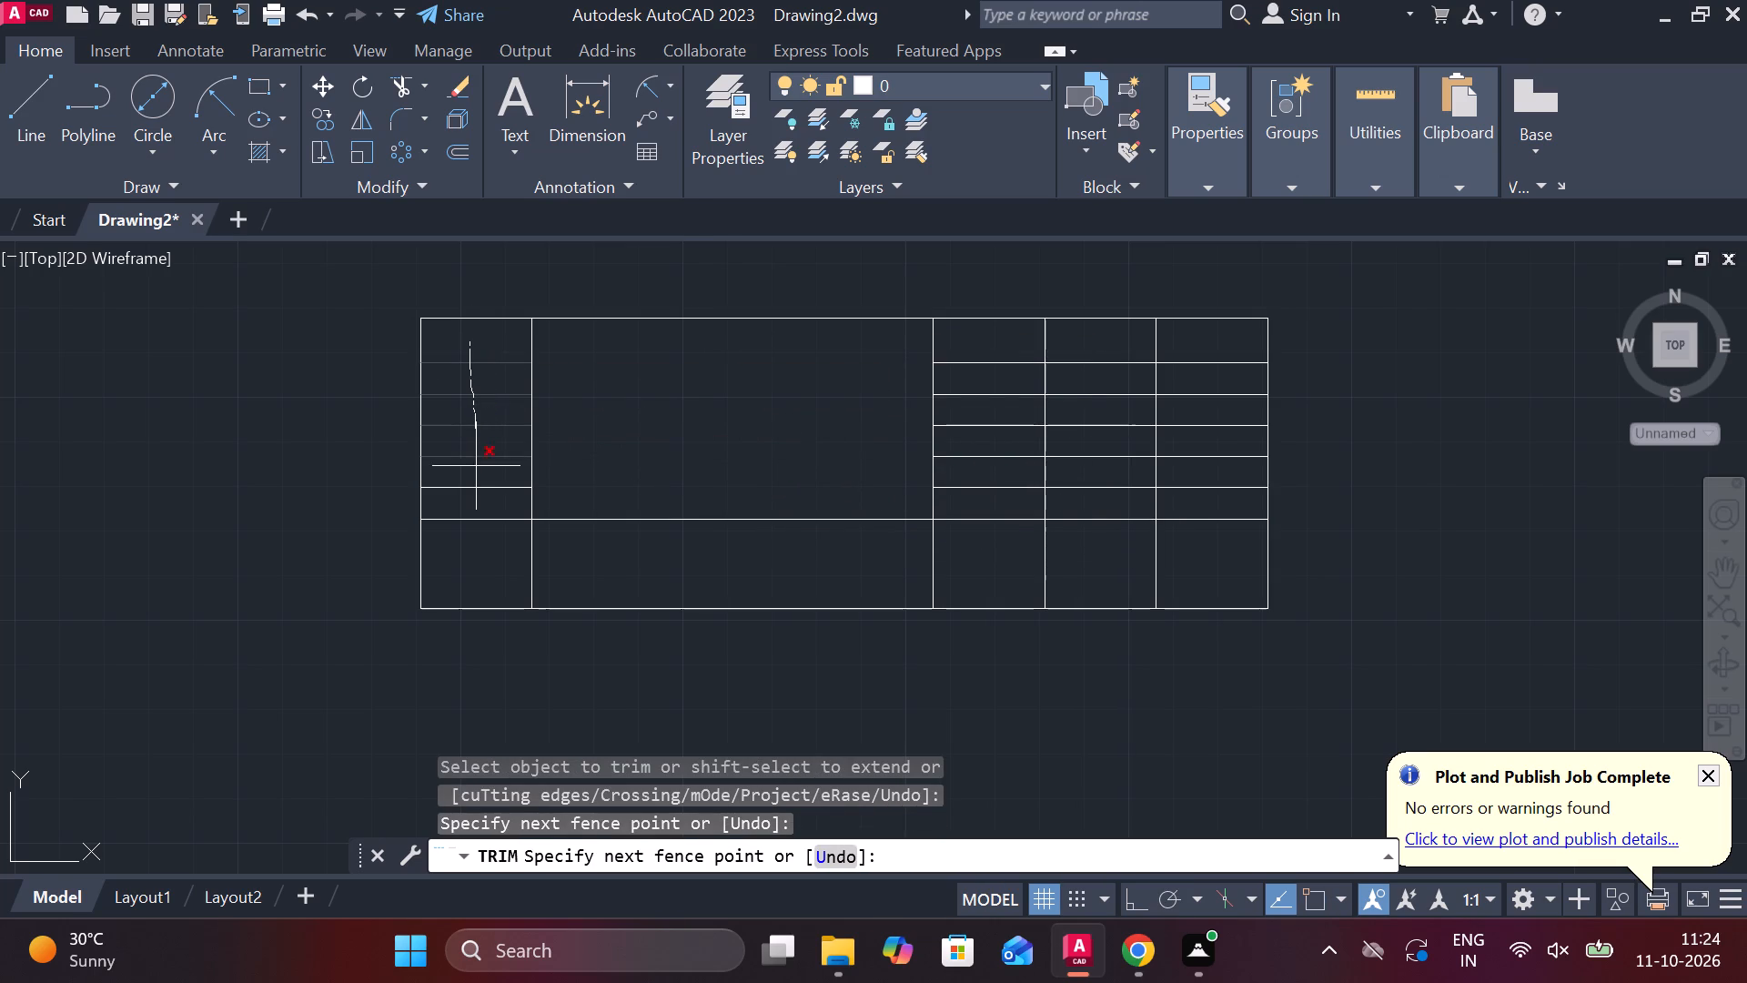
drag(476, 469, 476, 471)
click(476, 471)
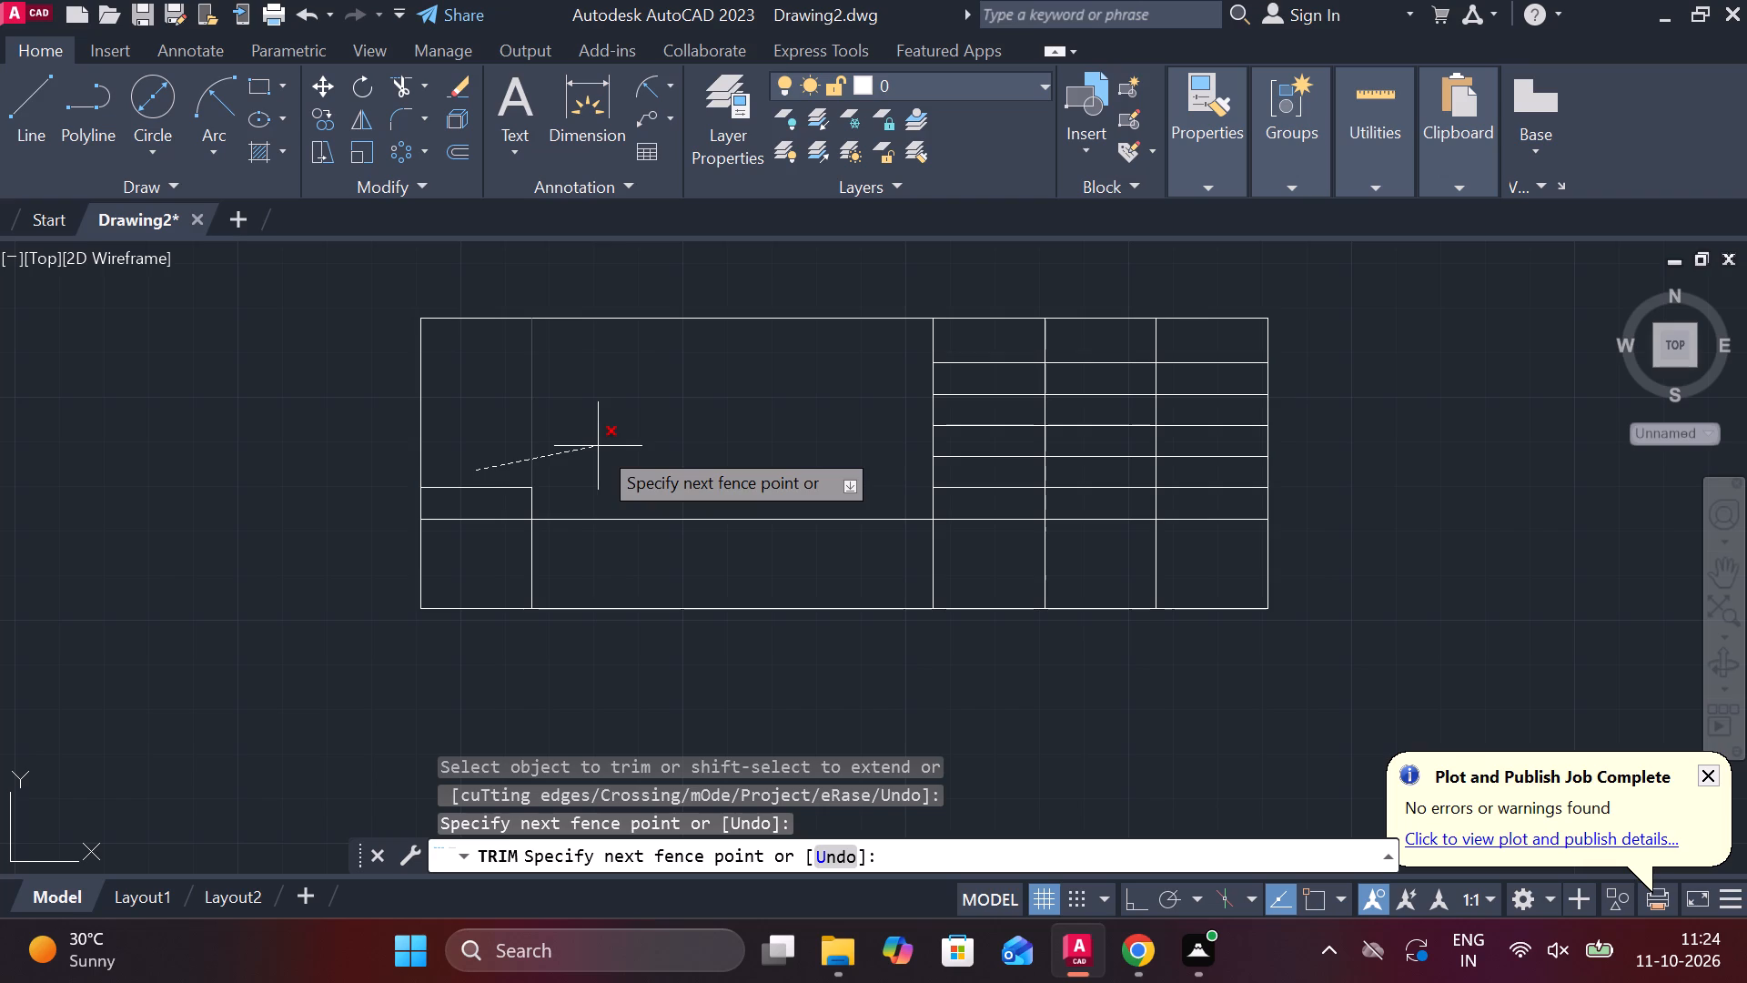
key(Escape)
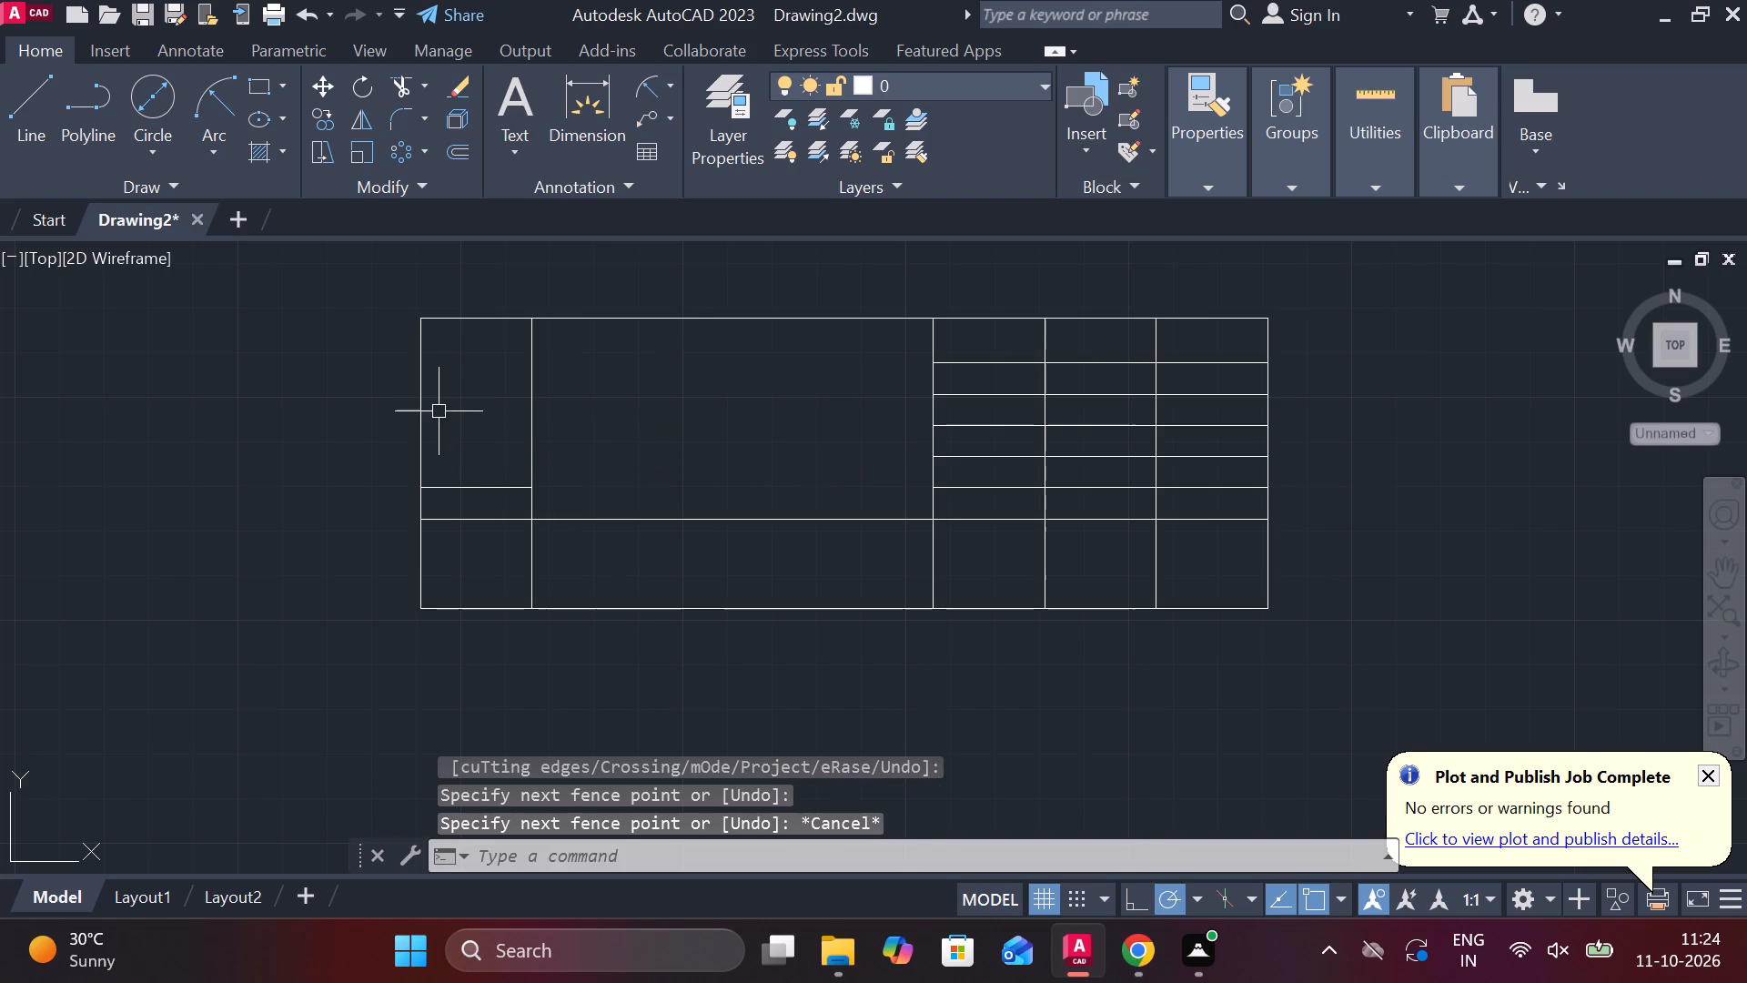
Copy the short upper horizontal line remaining in the left column 17 units straight down.
click(470, 488)
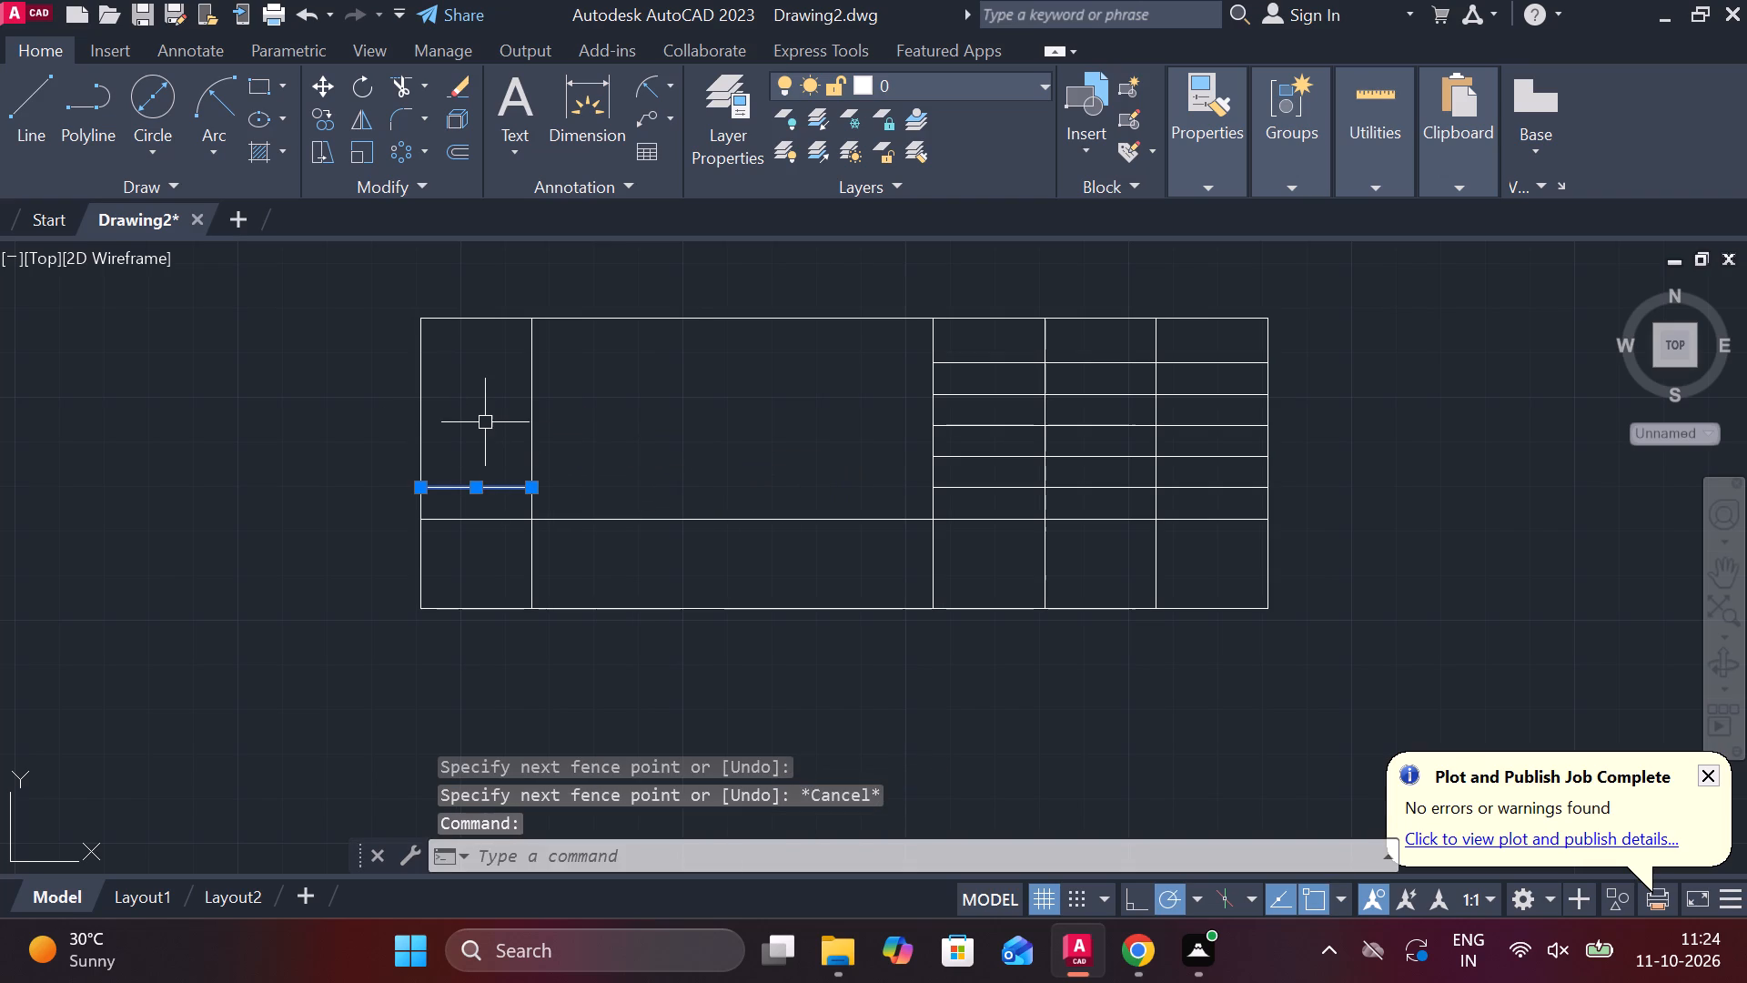
text(CO)
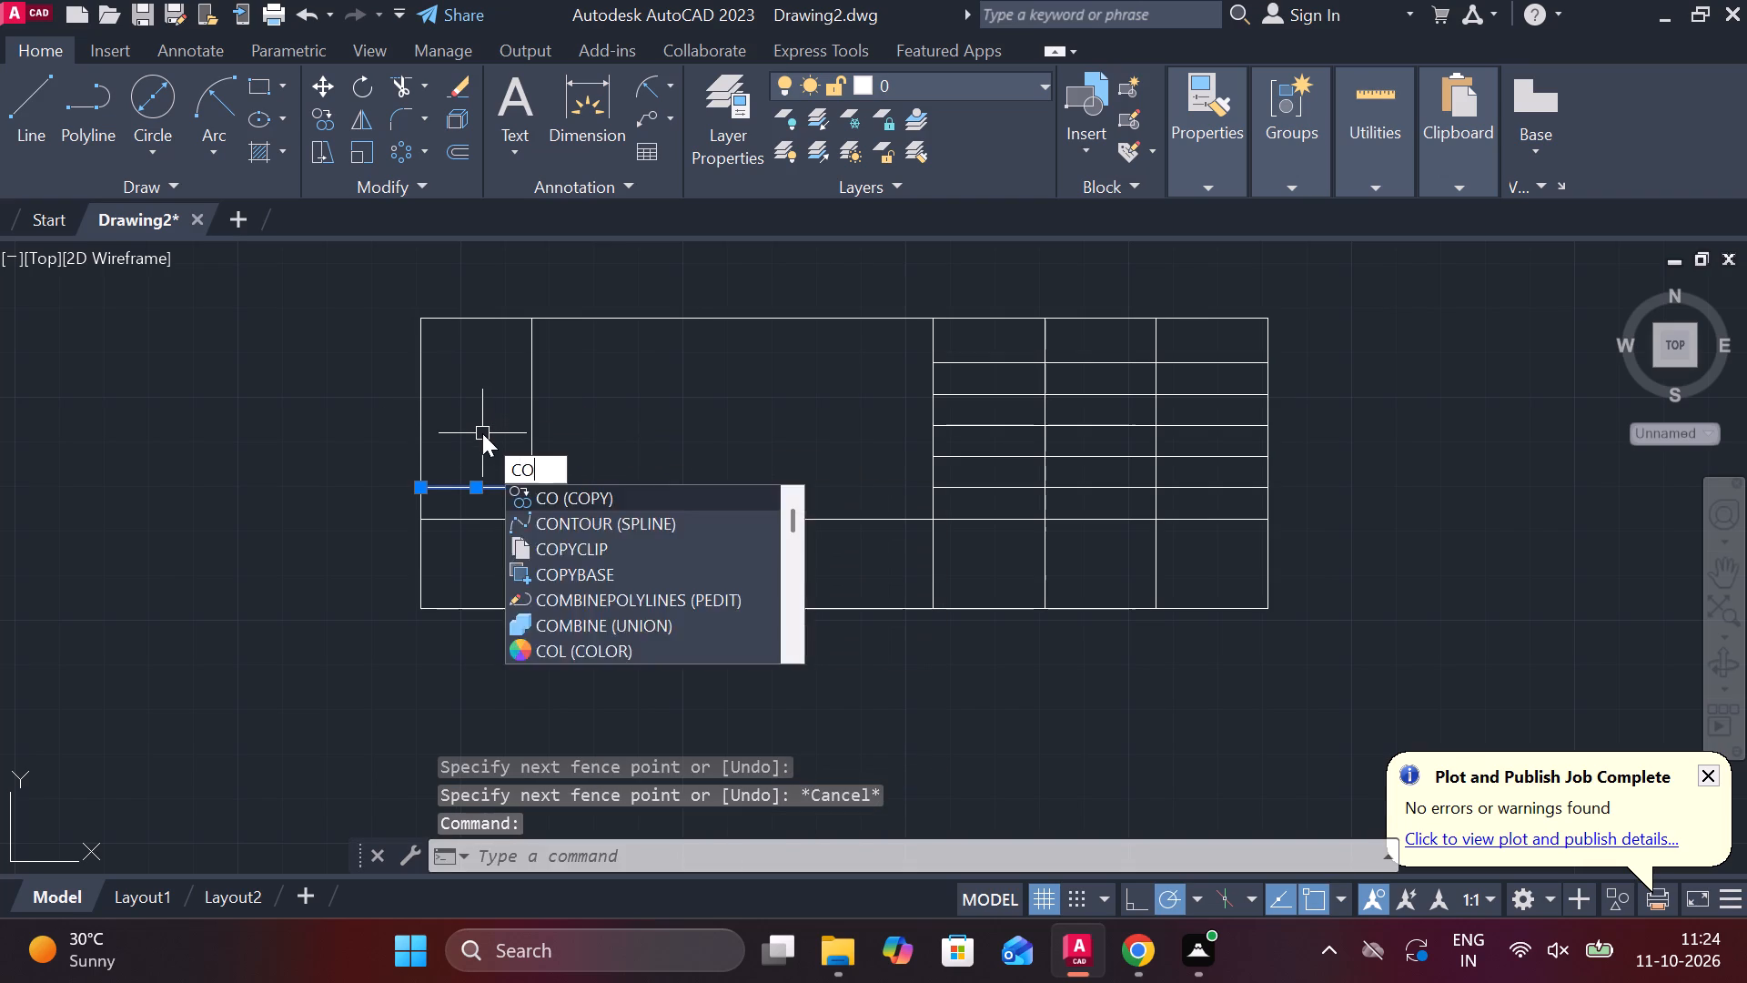
key(Return)
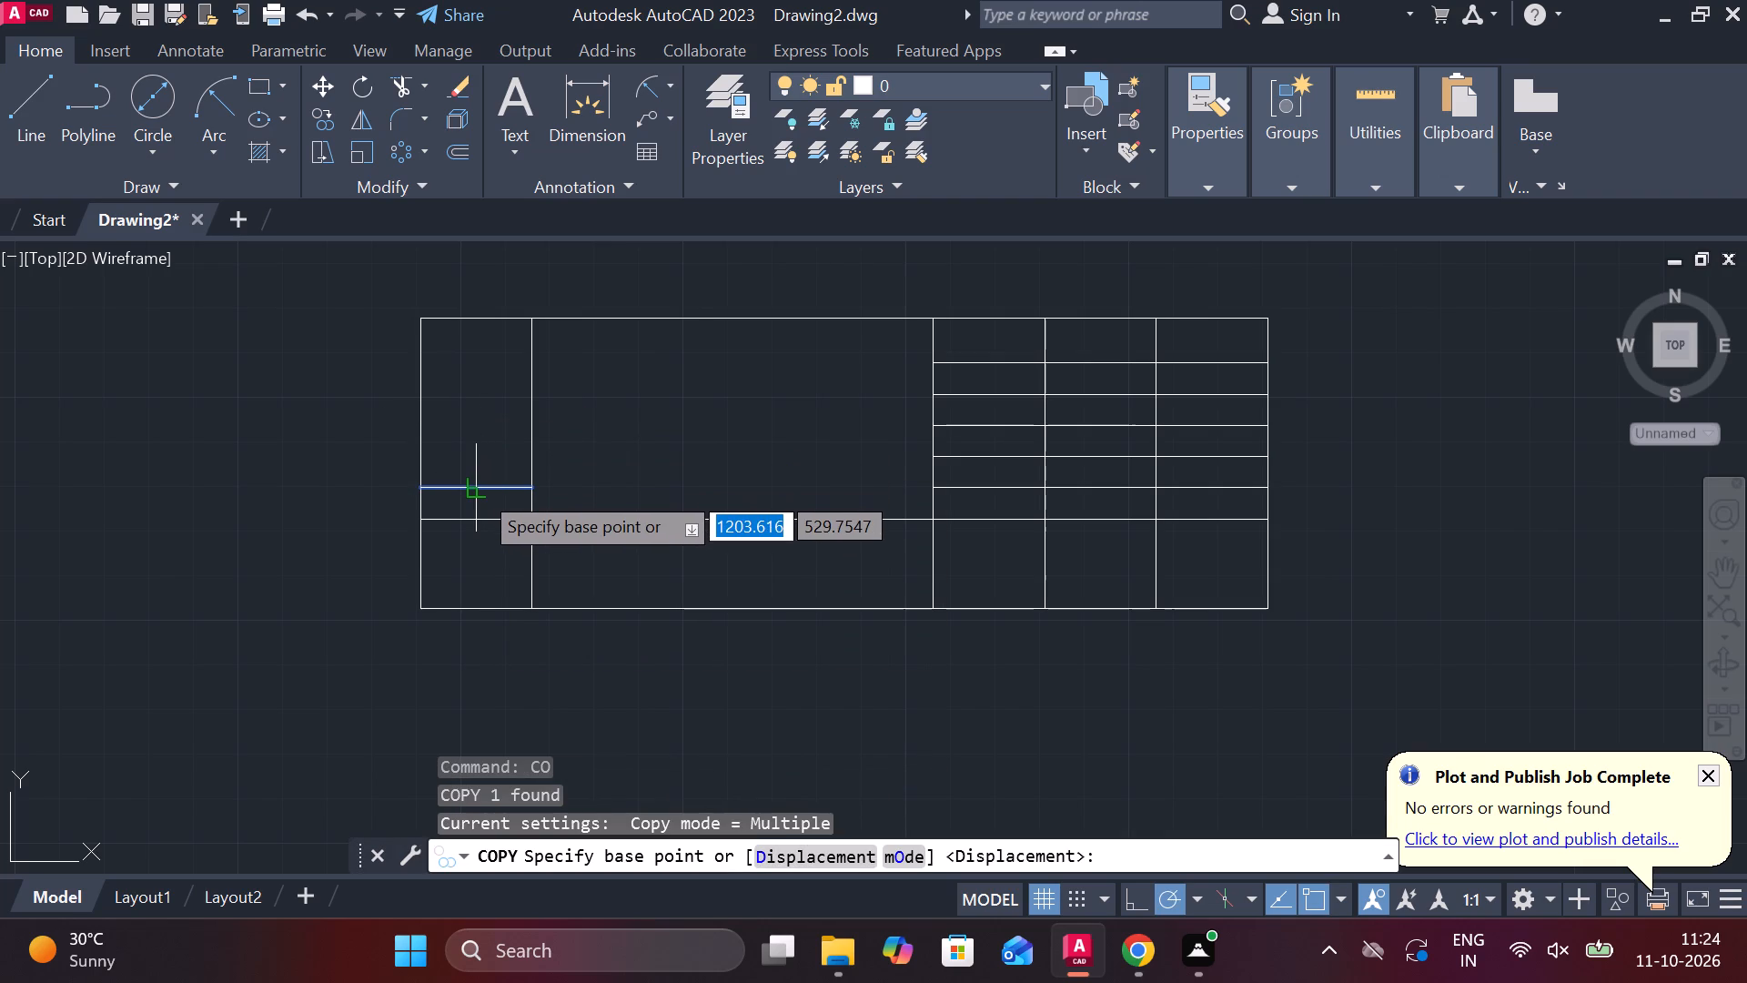
click(479, 490)
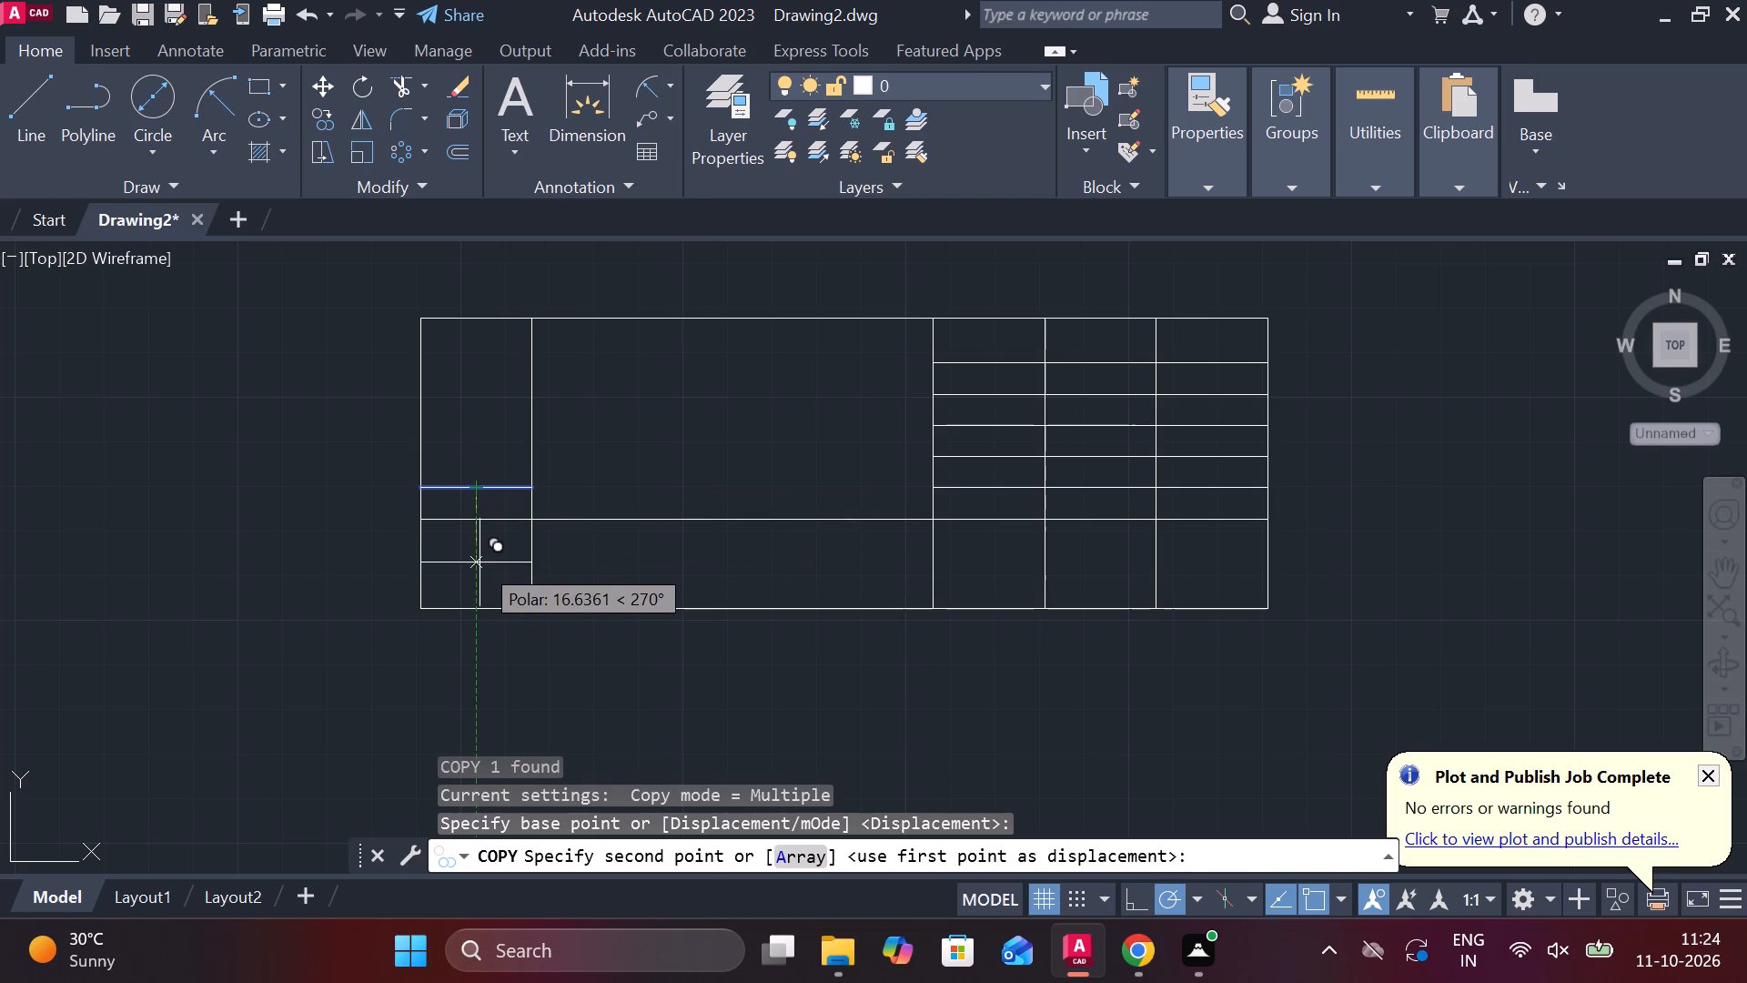
text(17)
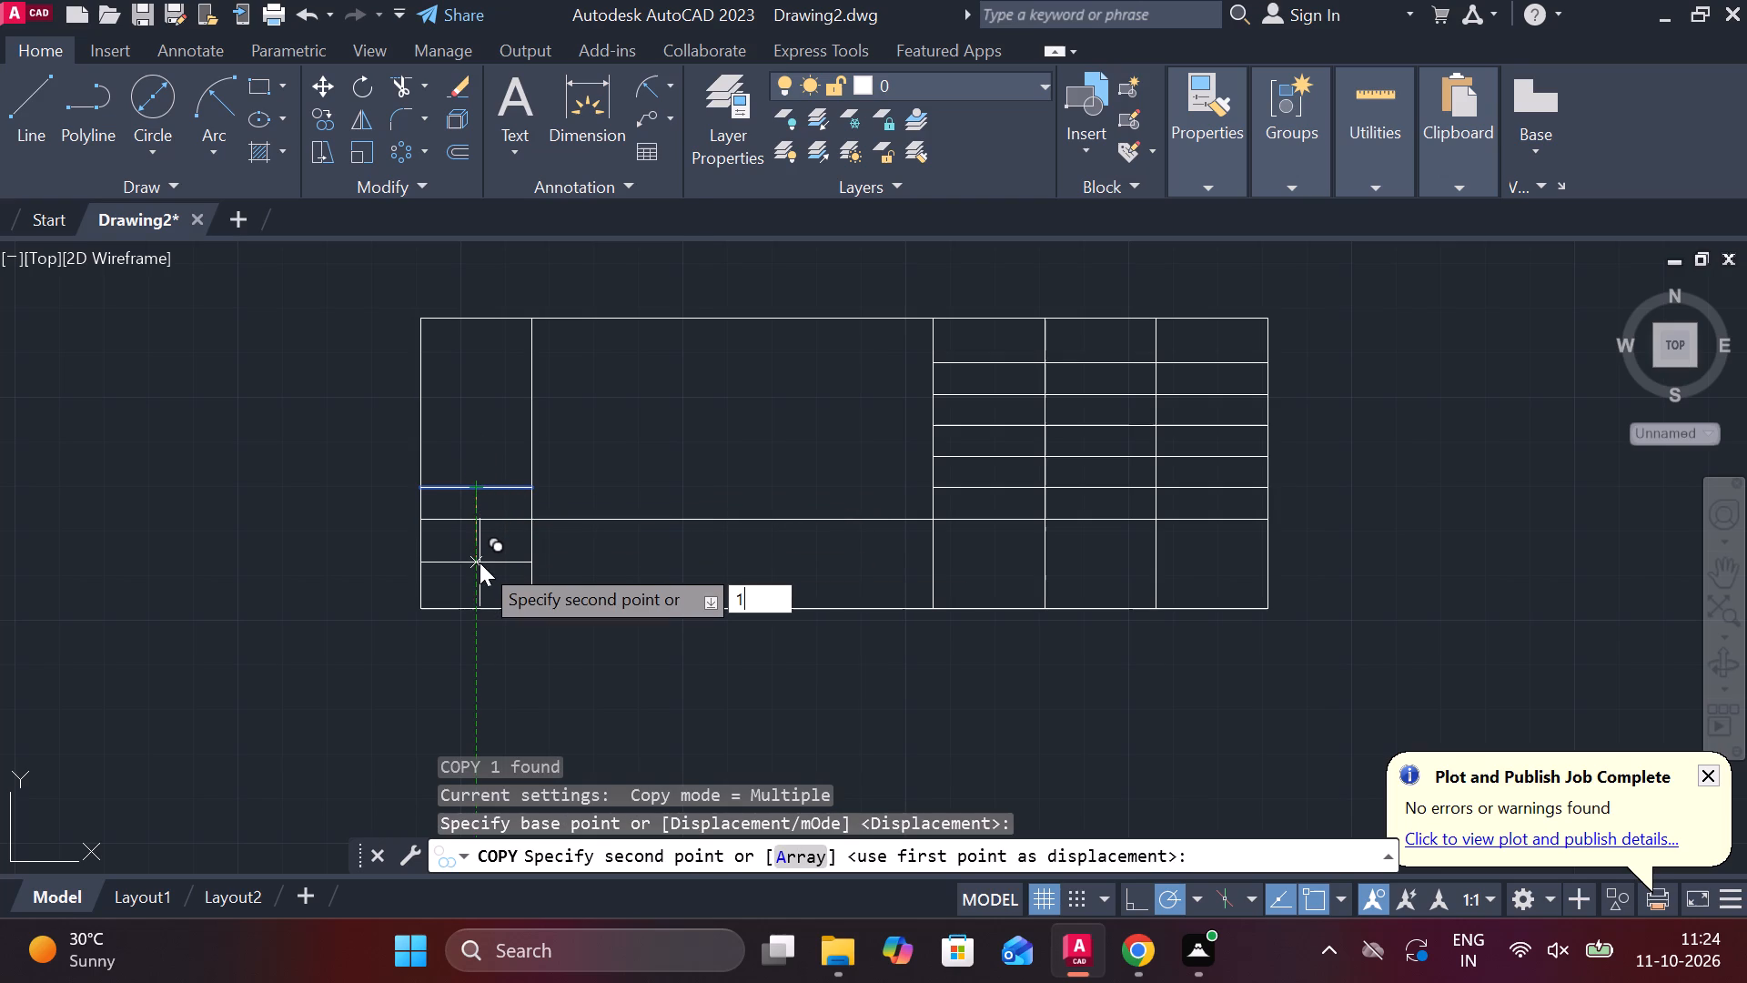
key(Return)
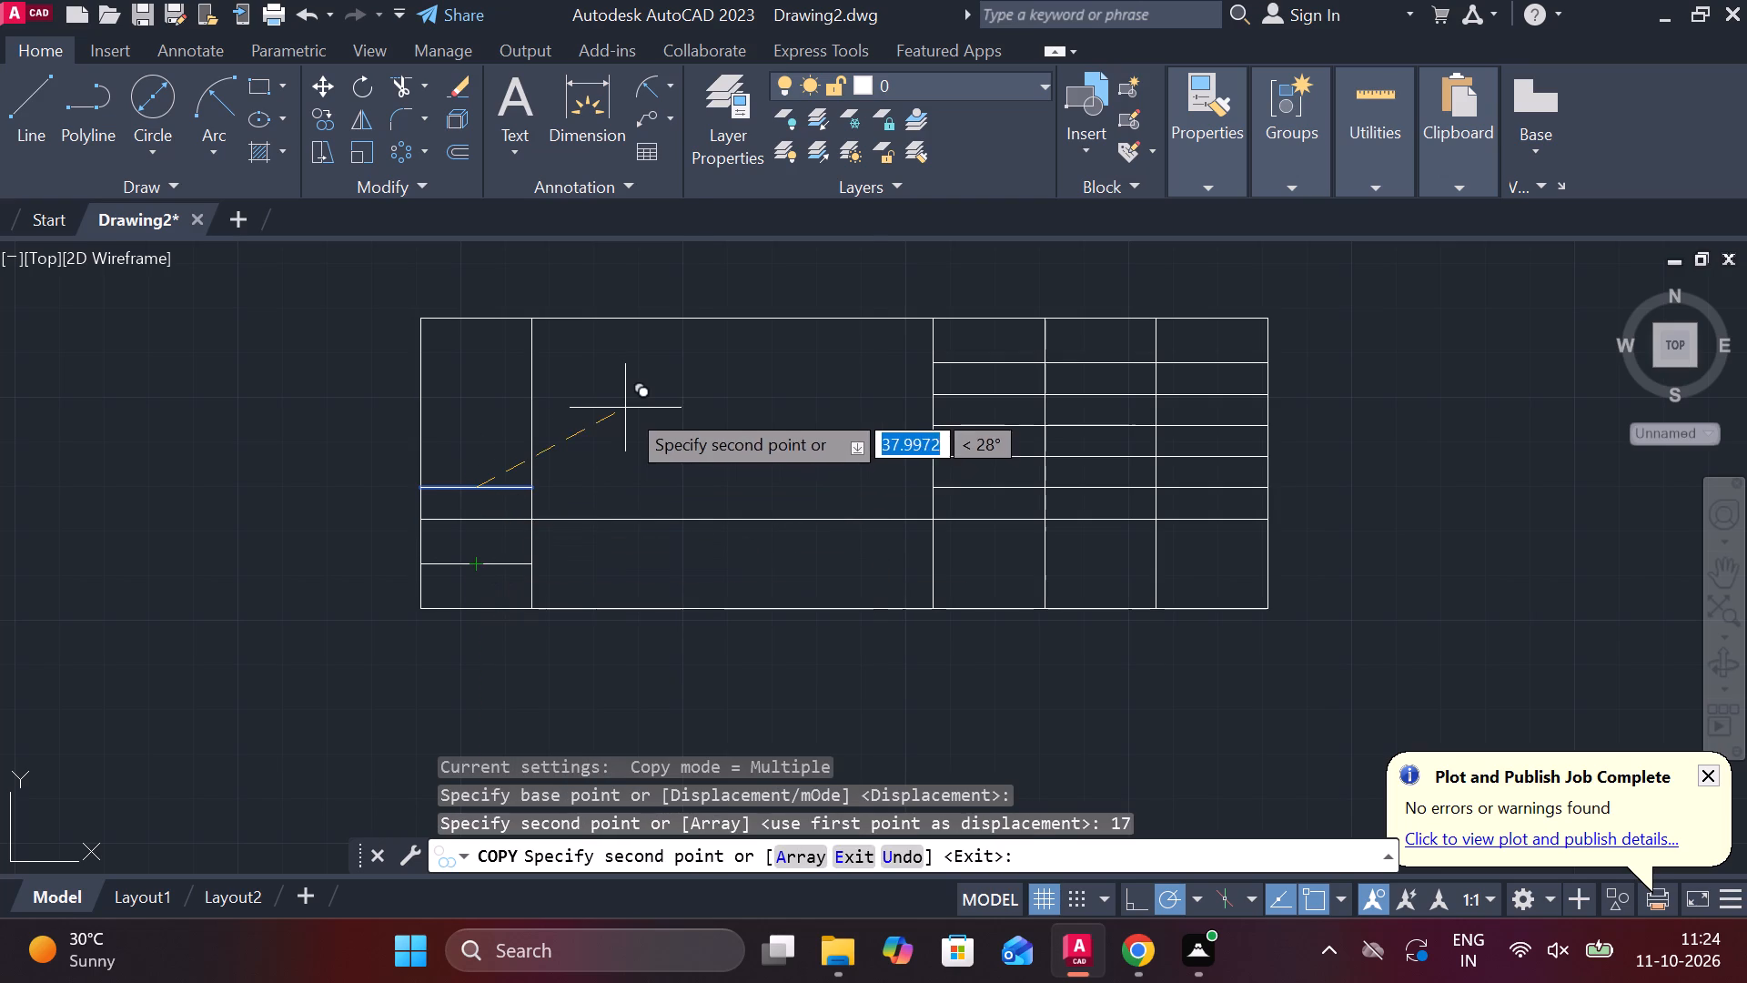
key(Escape)
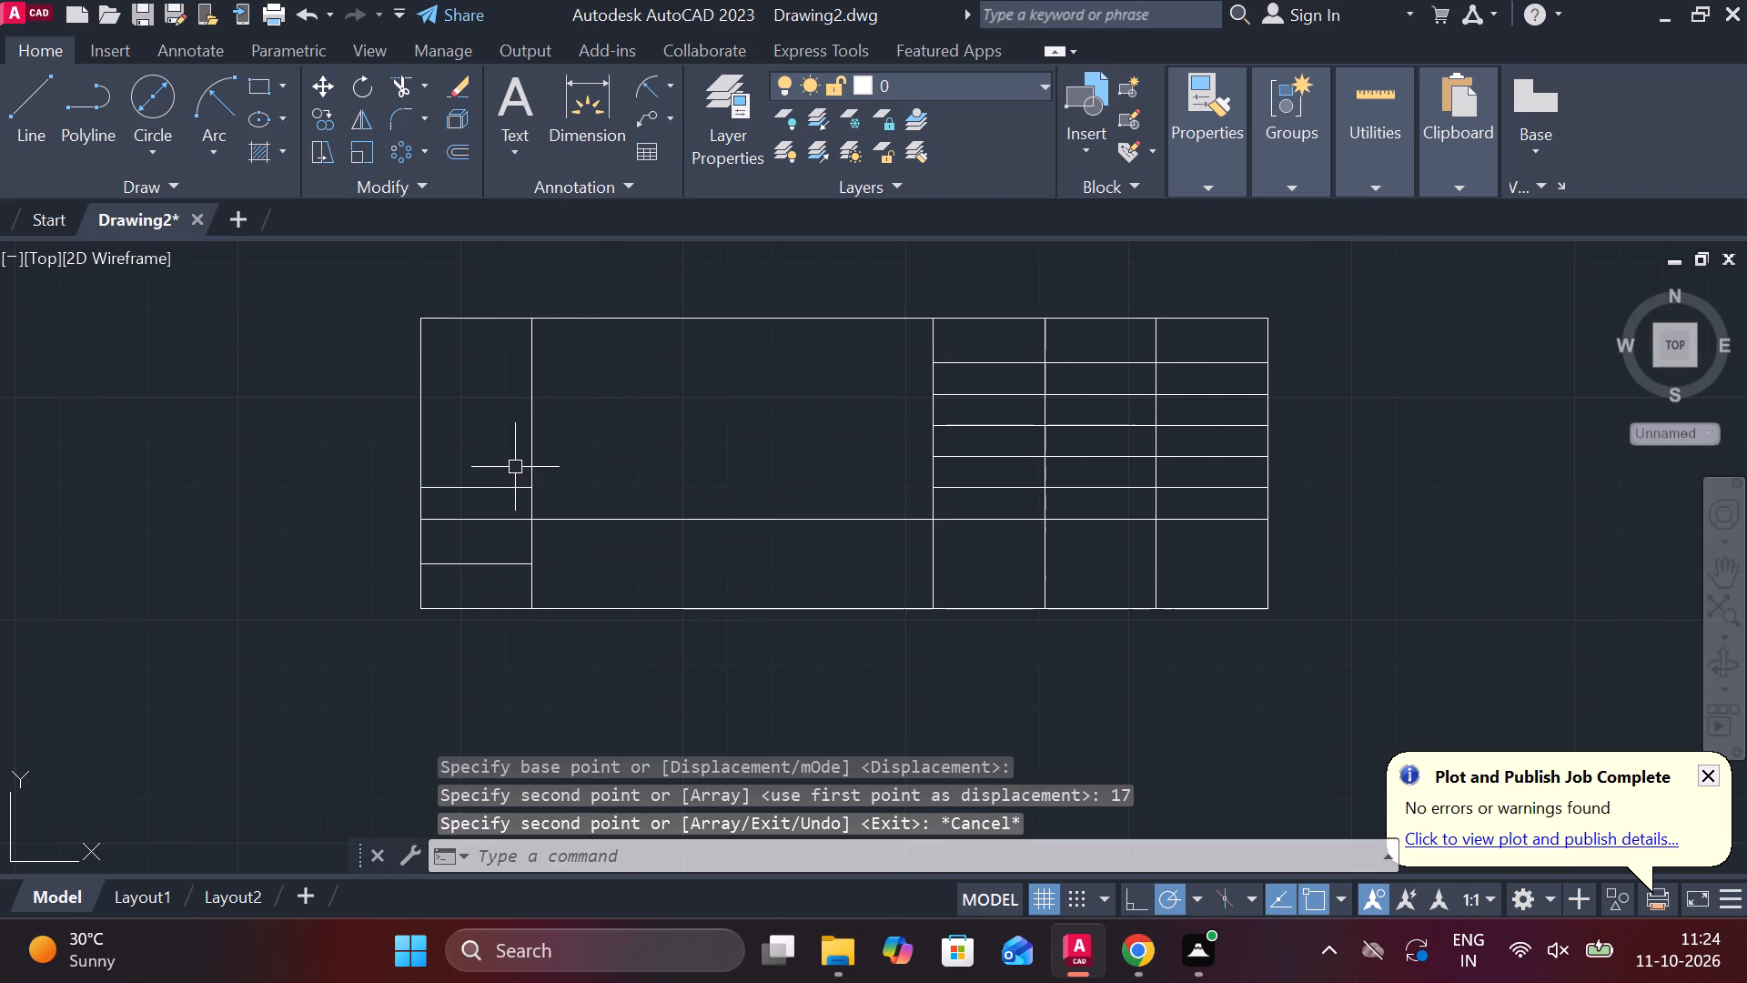
Trim away the short horizontal line just above the long horizontal line in the left column.
click(401, 90)
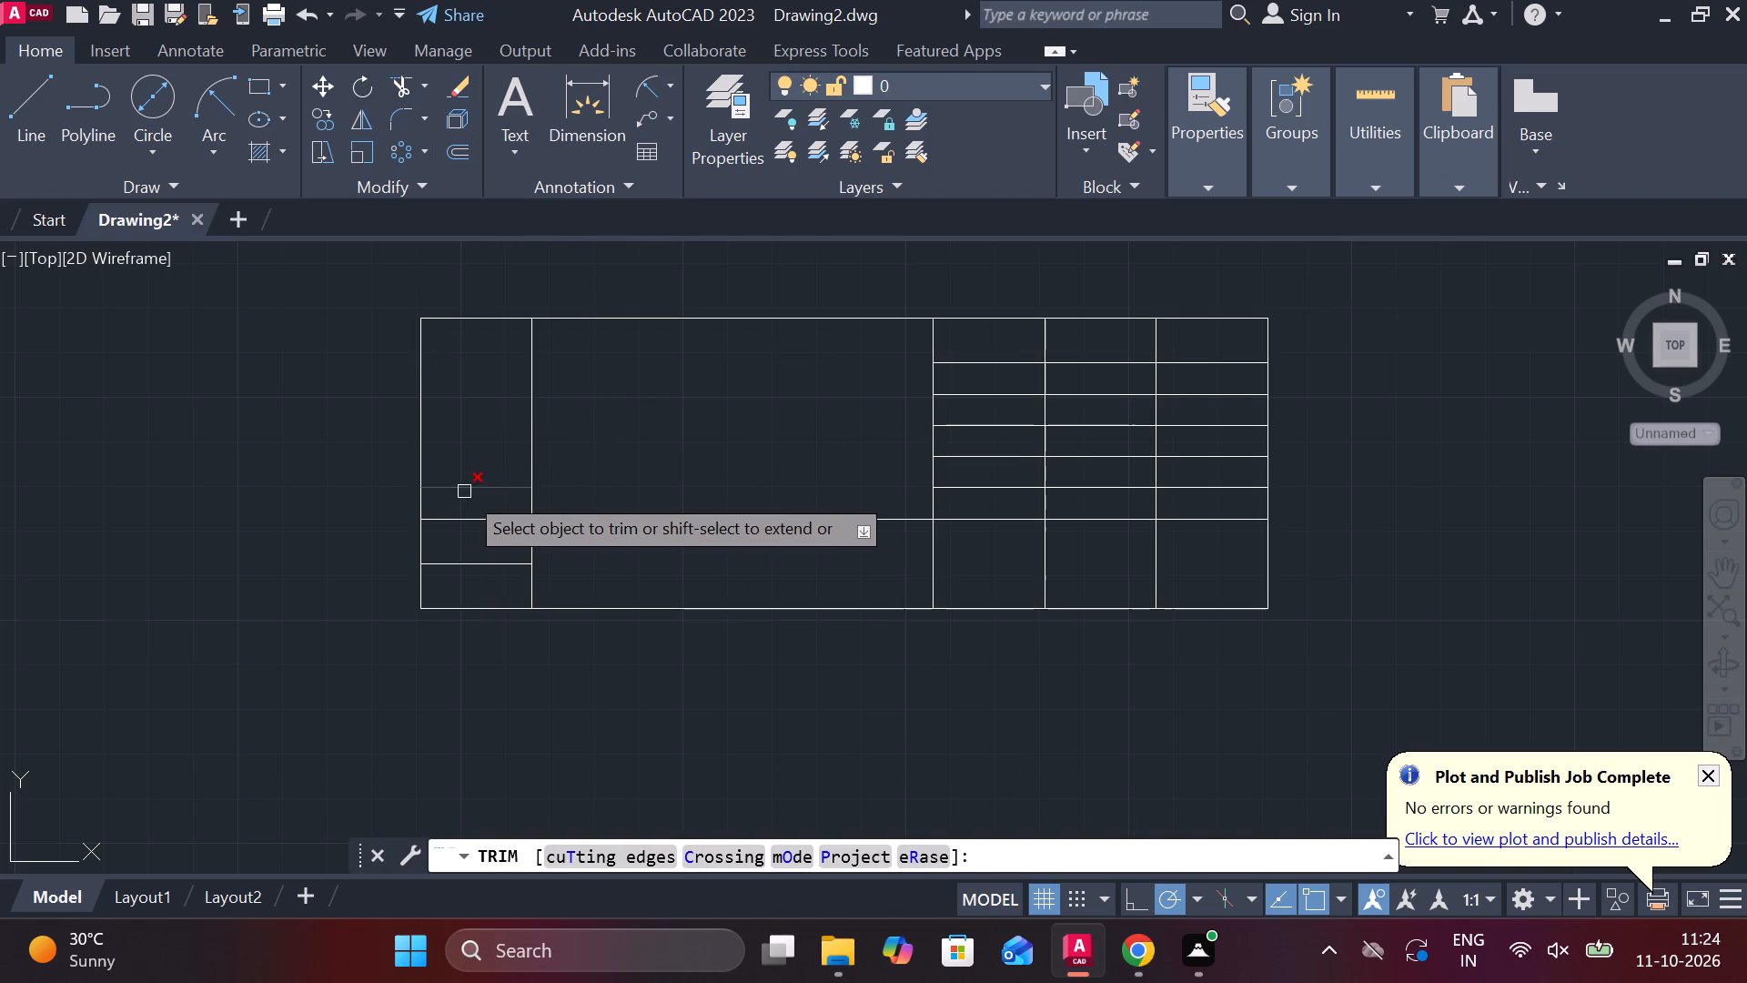
click(464, 491)
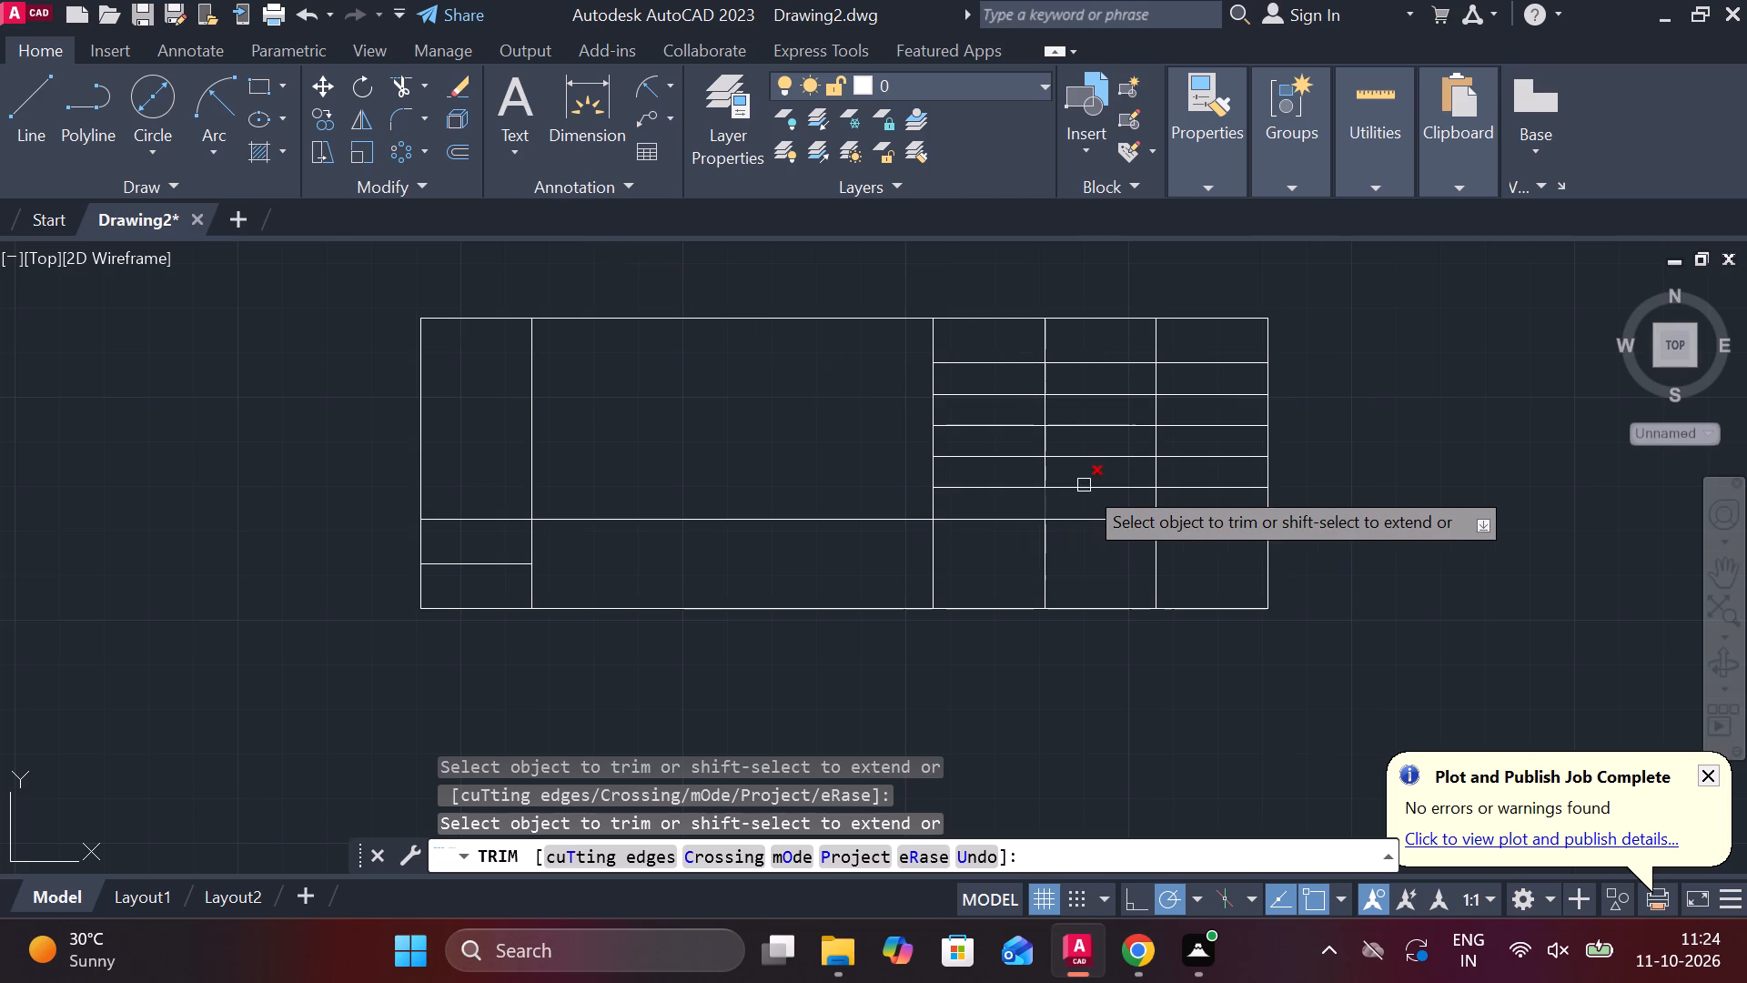
key(m)
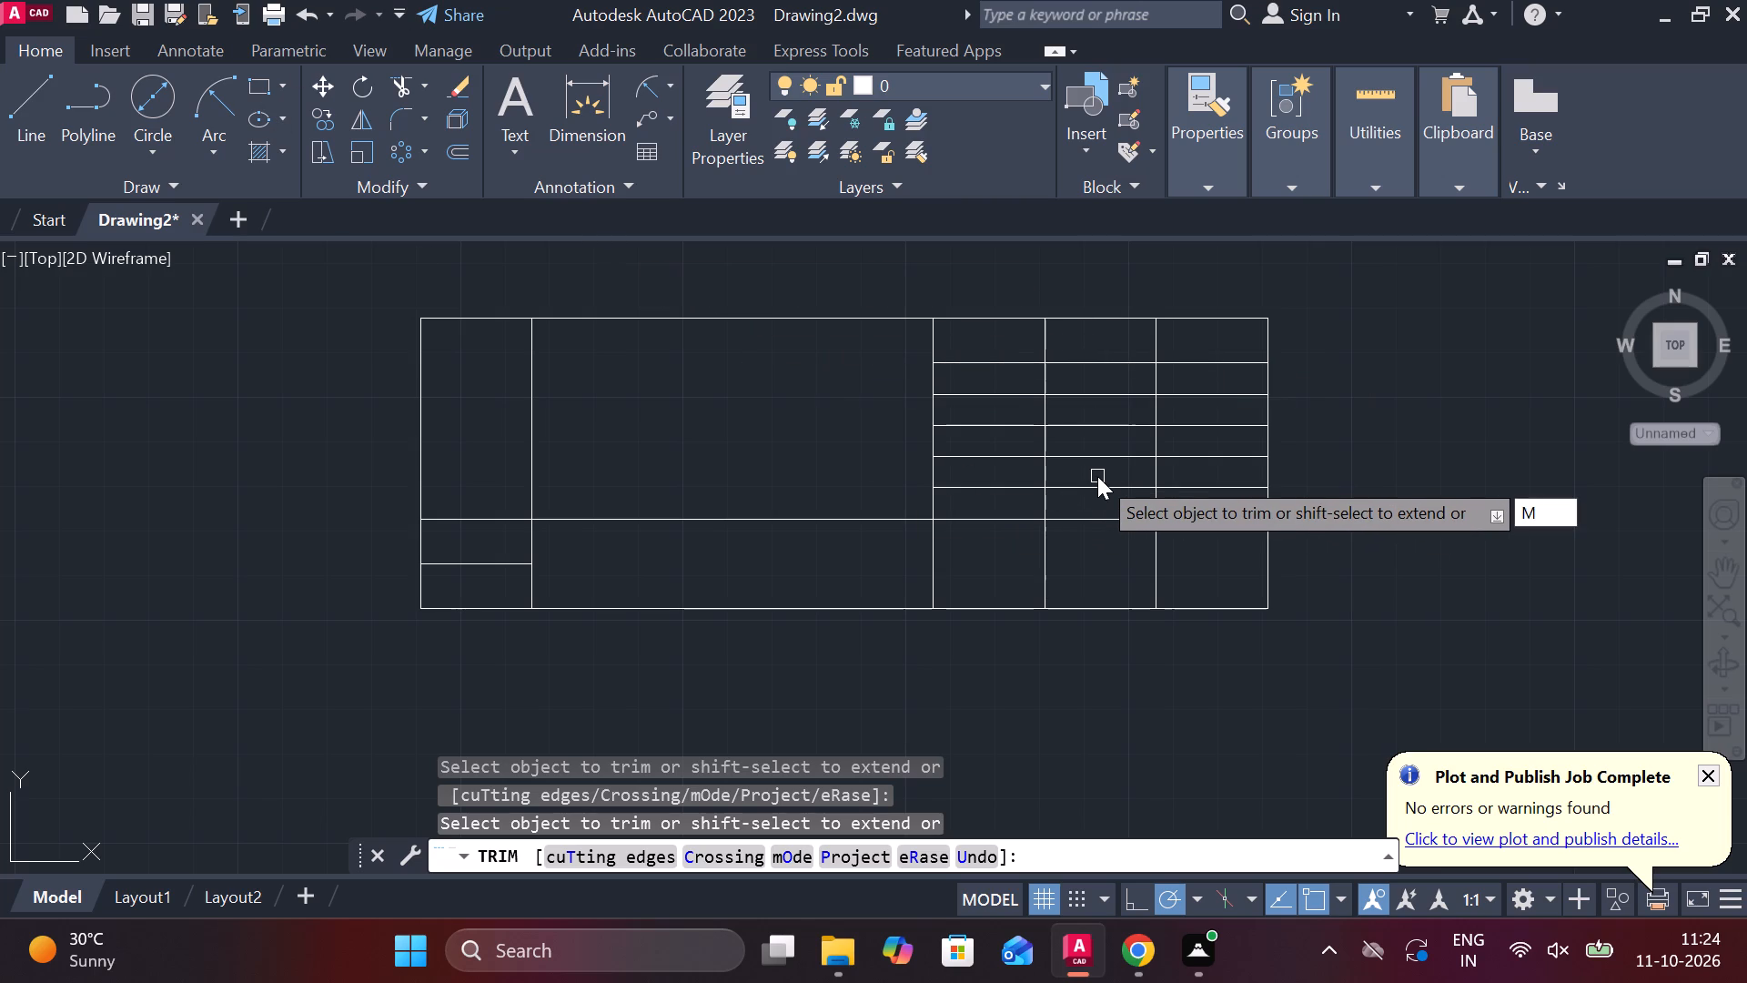
key(t)
key(Return)
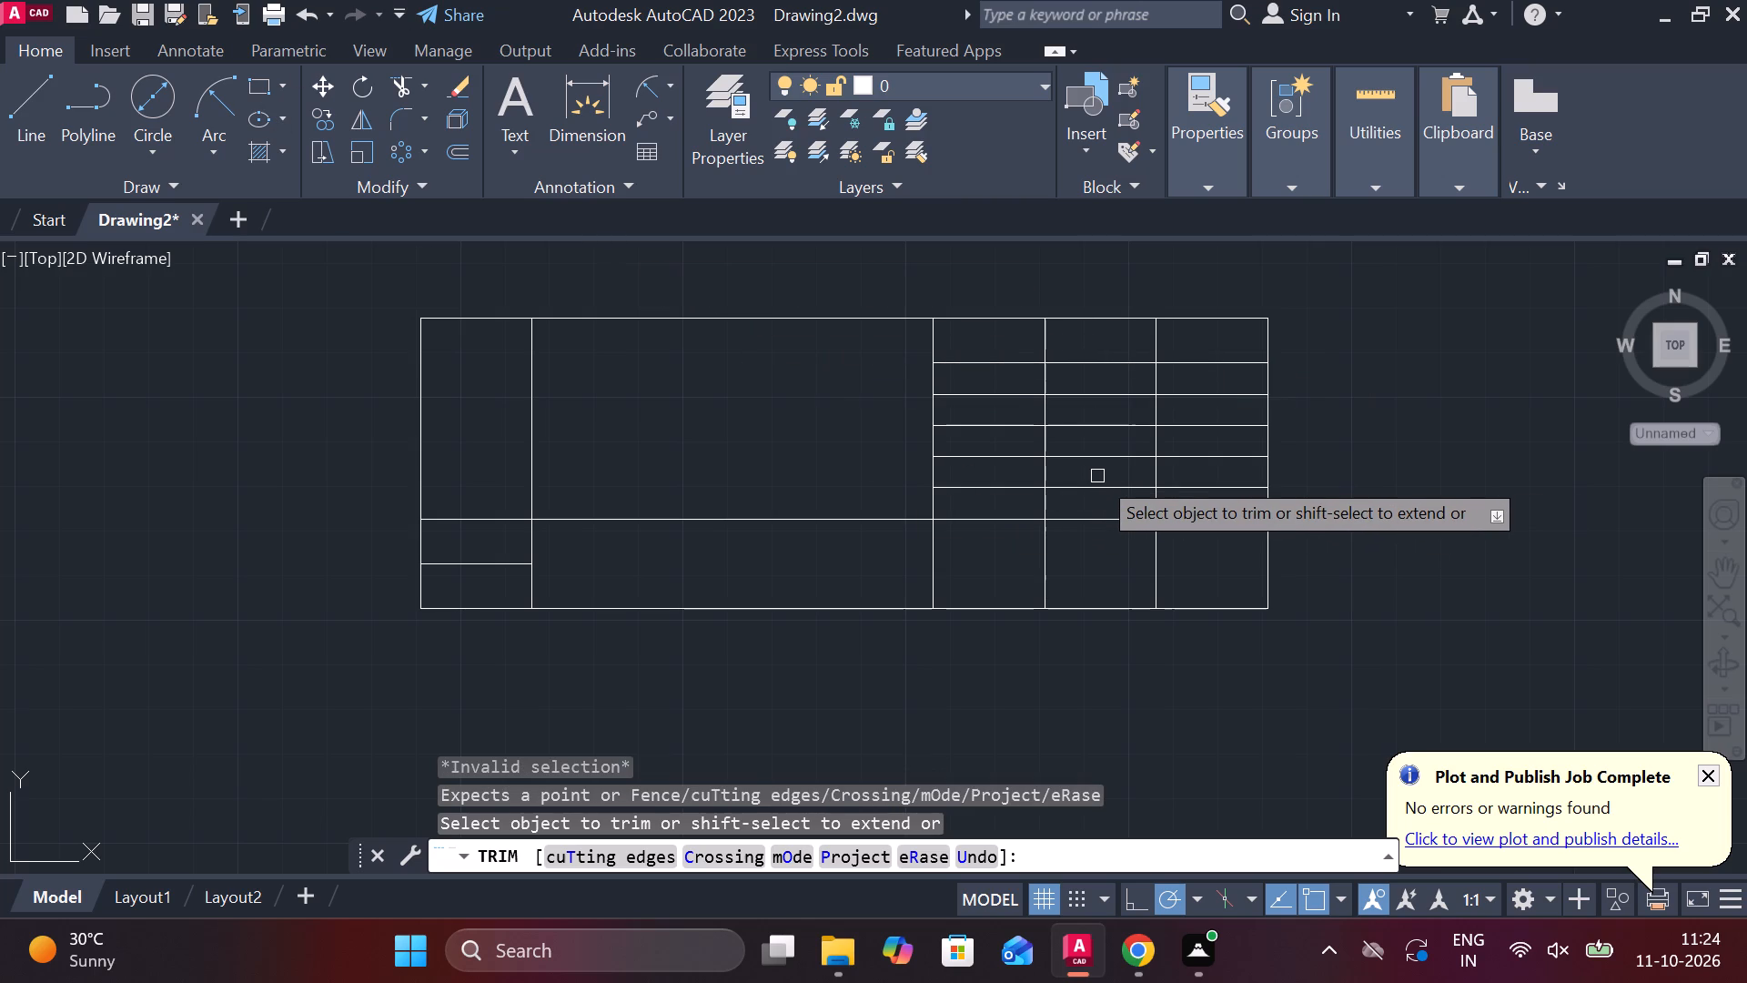
key(Escape)
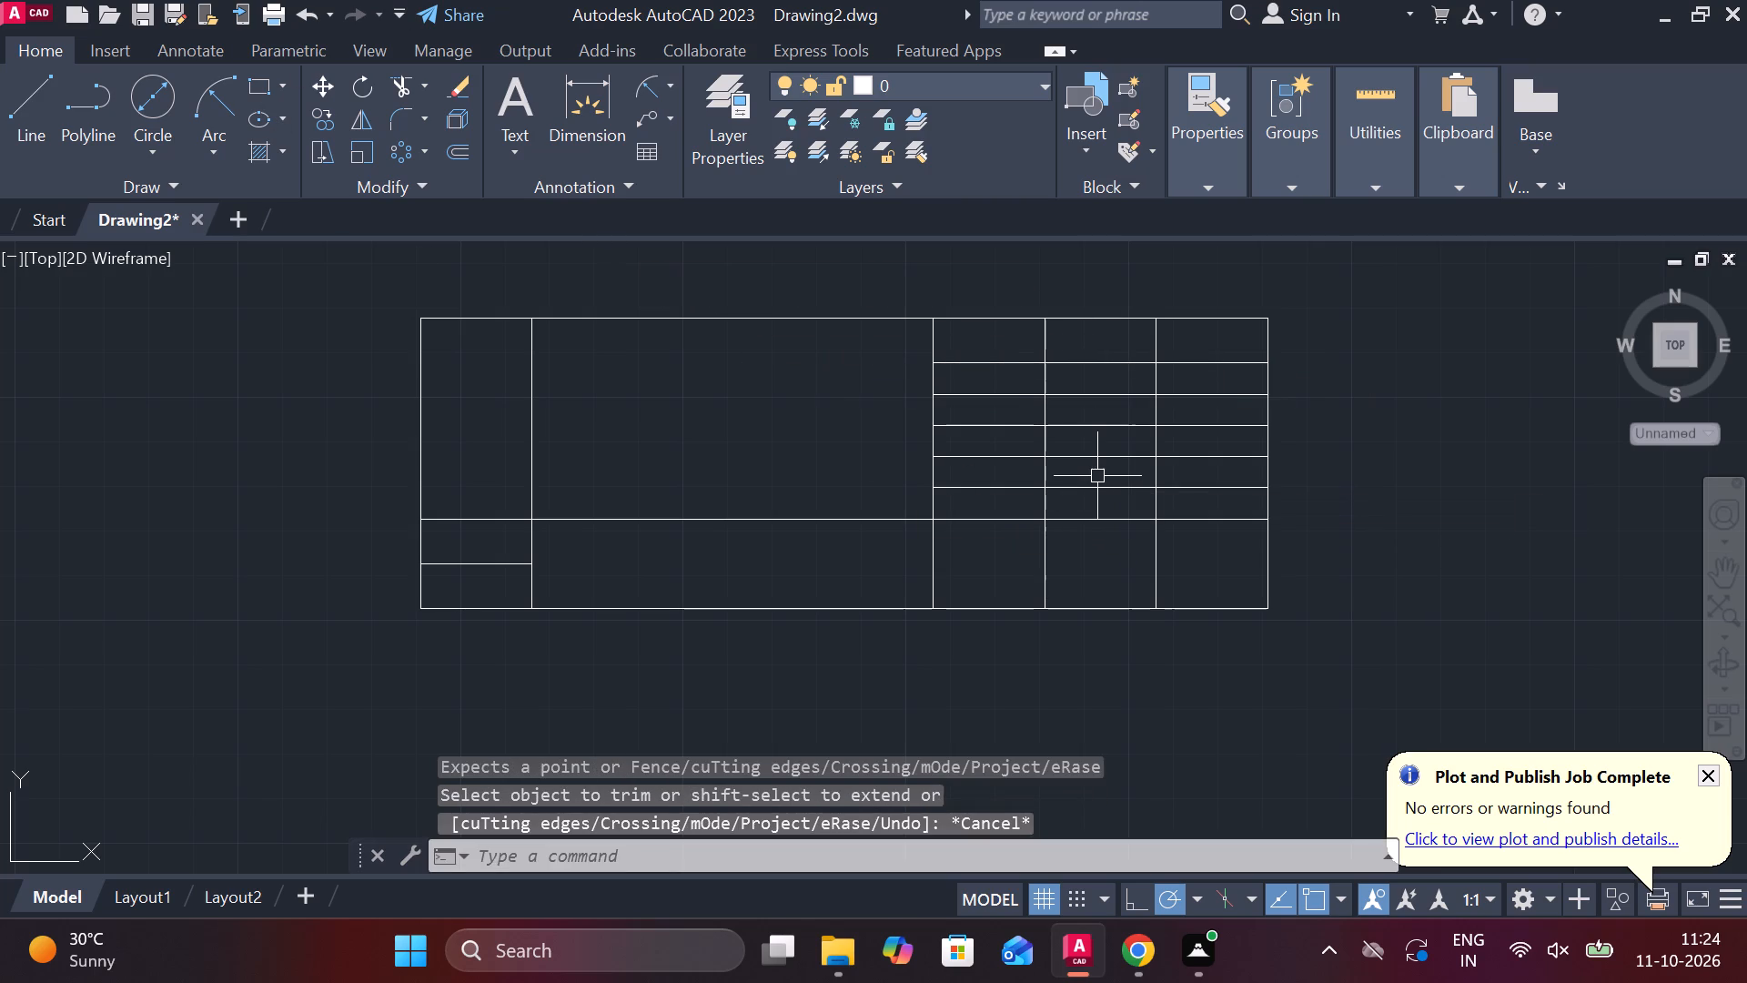
Add centred multiline text NAME in the top cell of the middle column of the three-column grid.
text(MM)
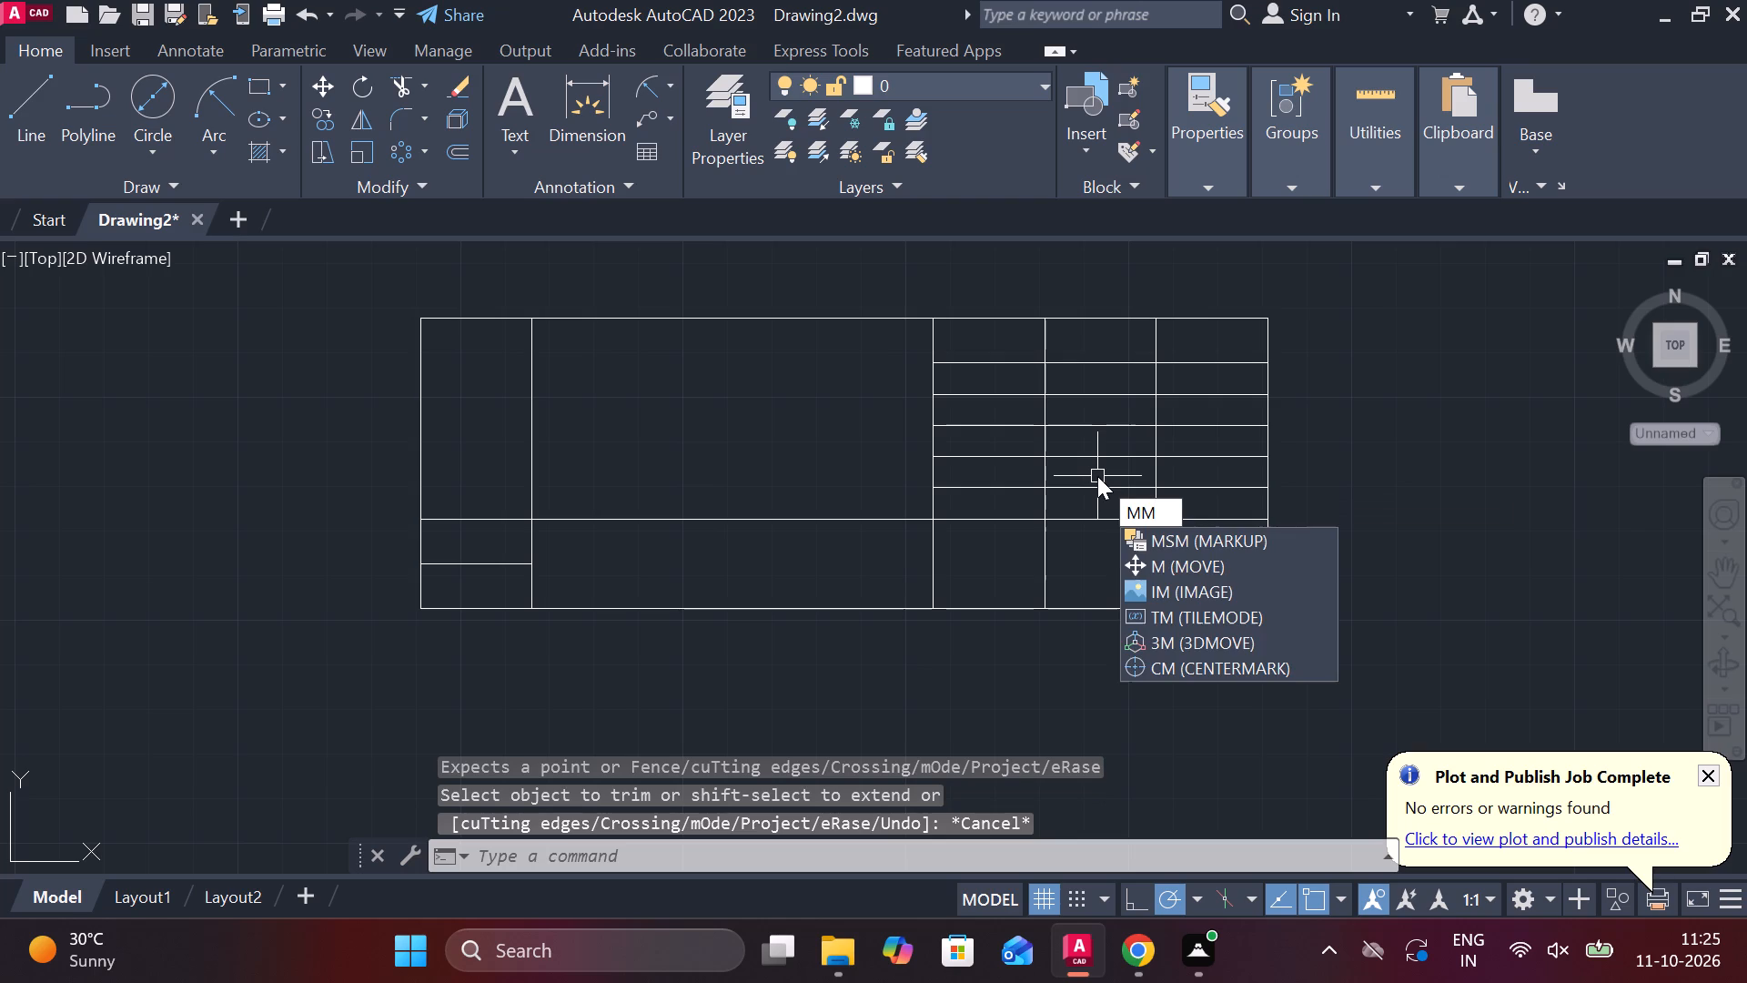
key(BackSpace)
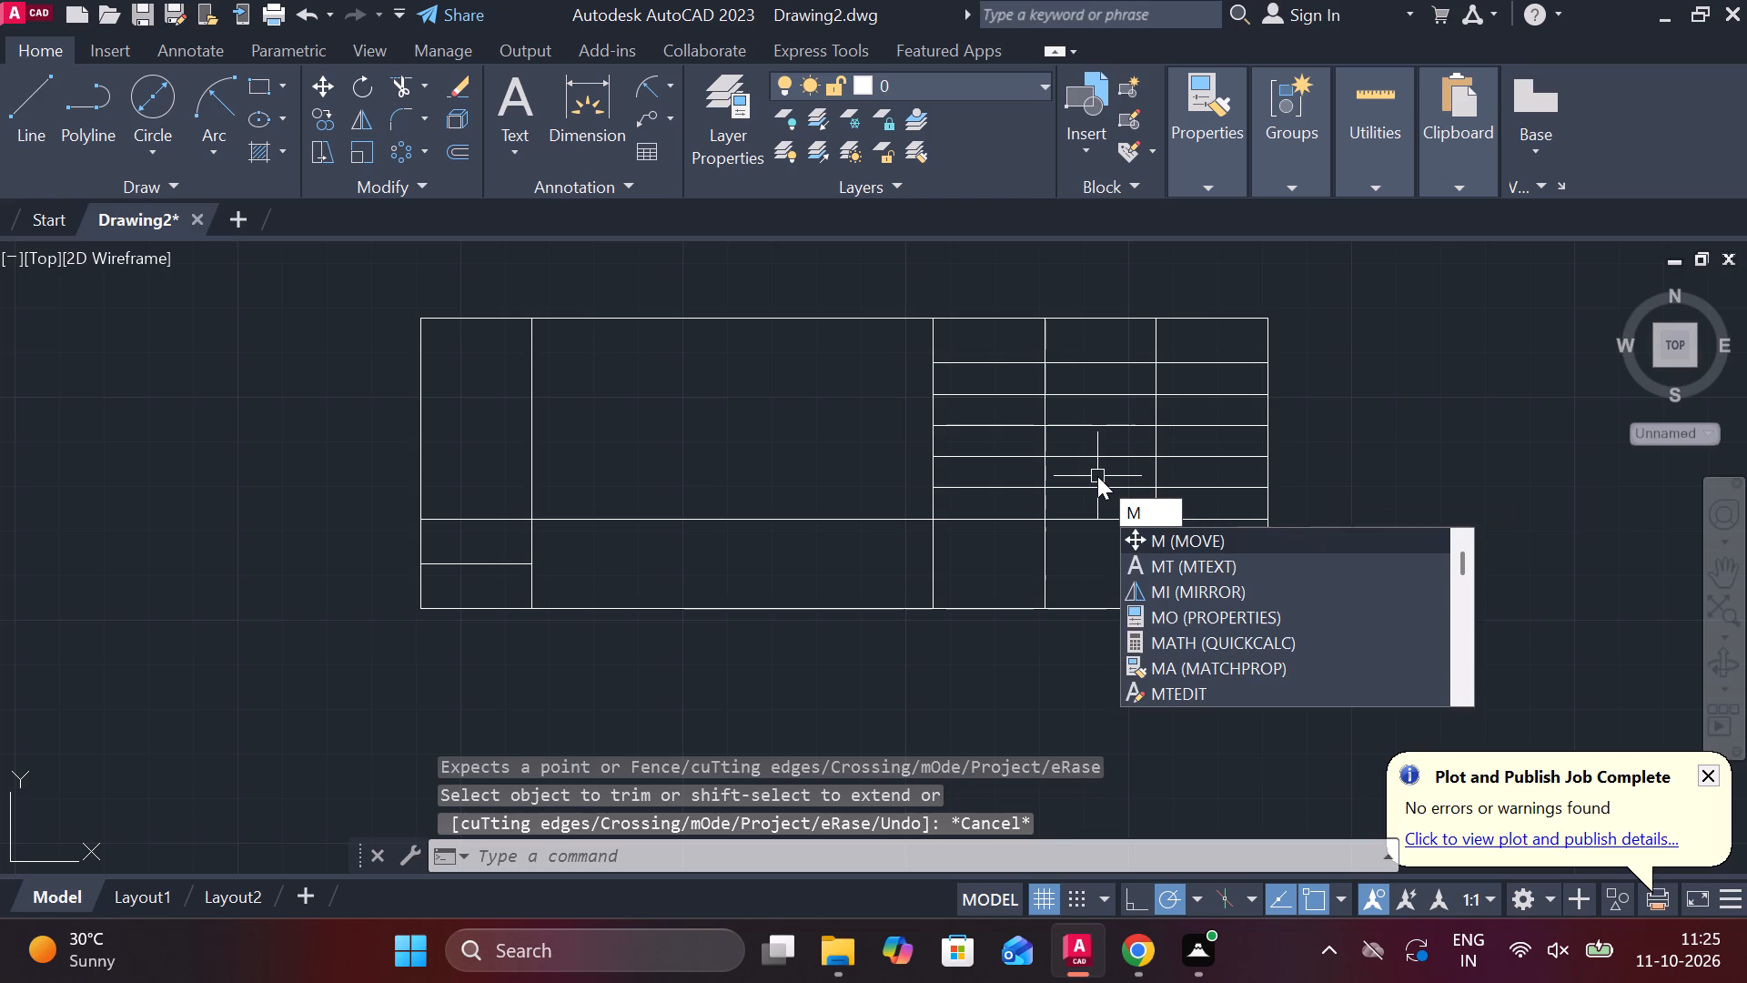
click(1218, 565)
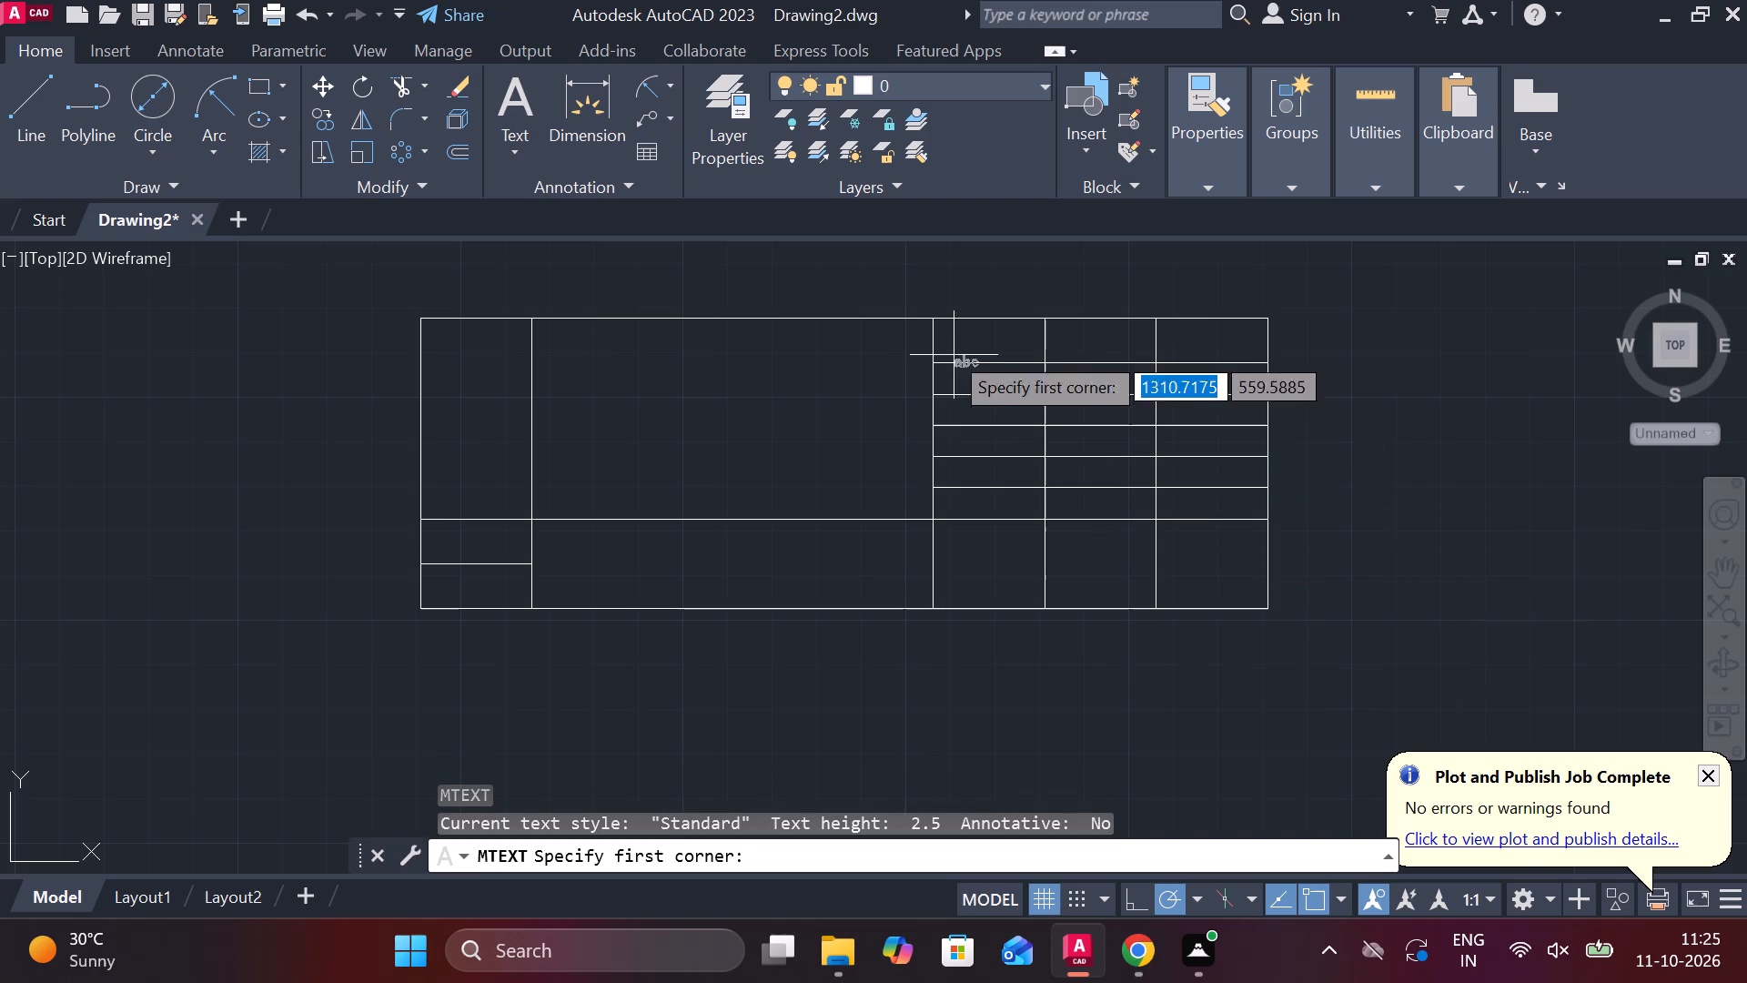
double_click(1076, 339)
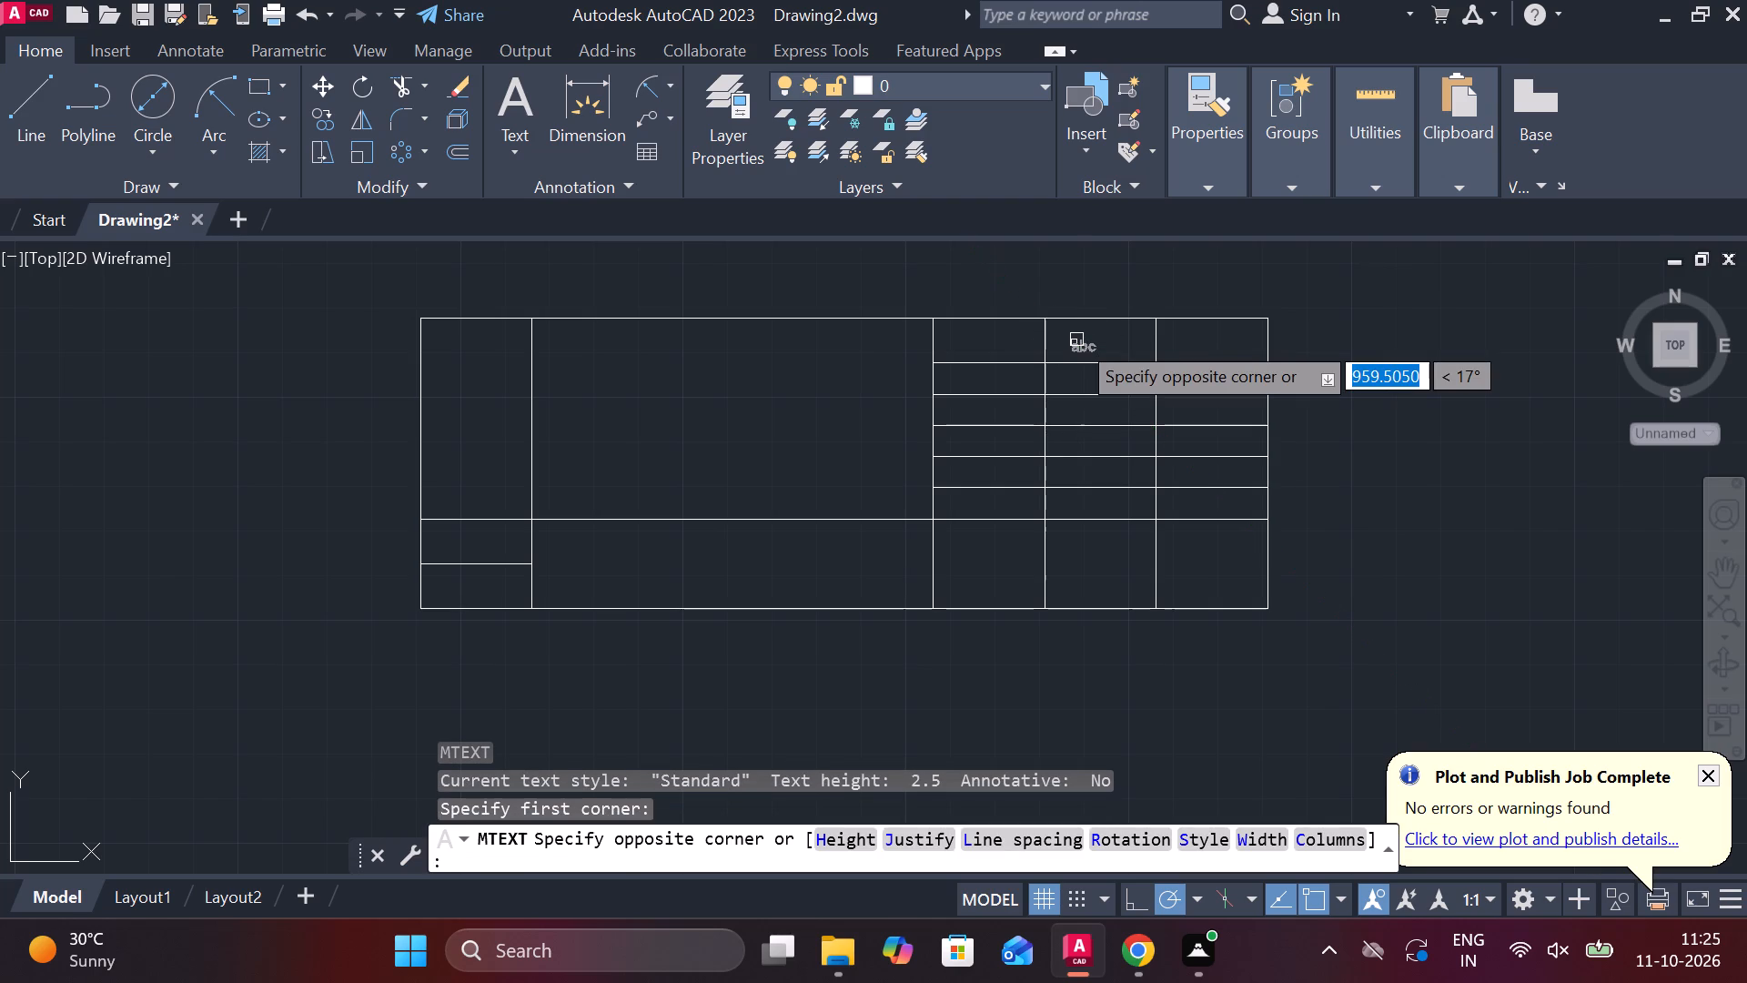
double_click(1076, 339)
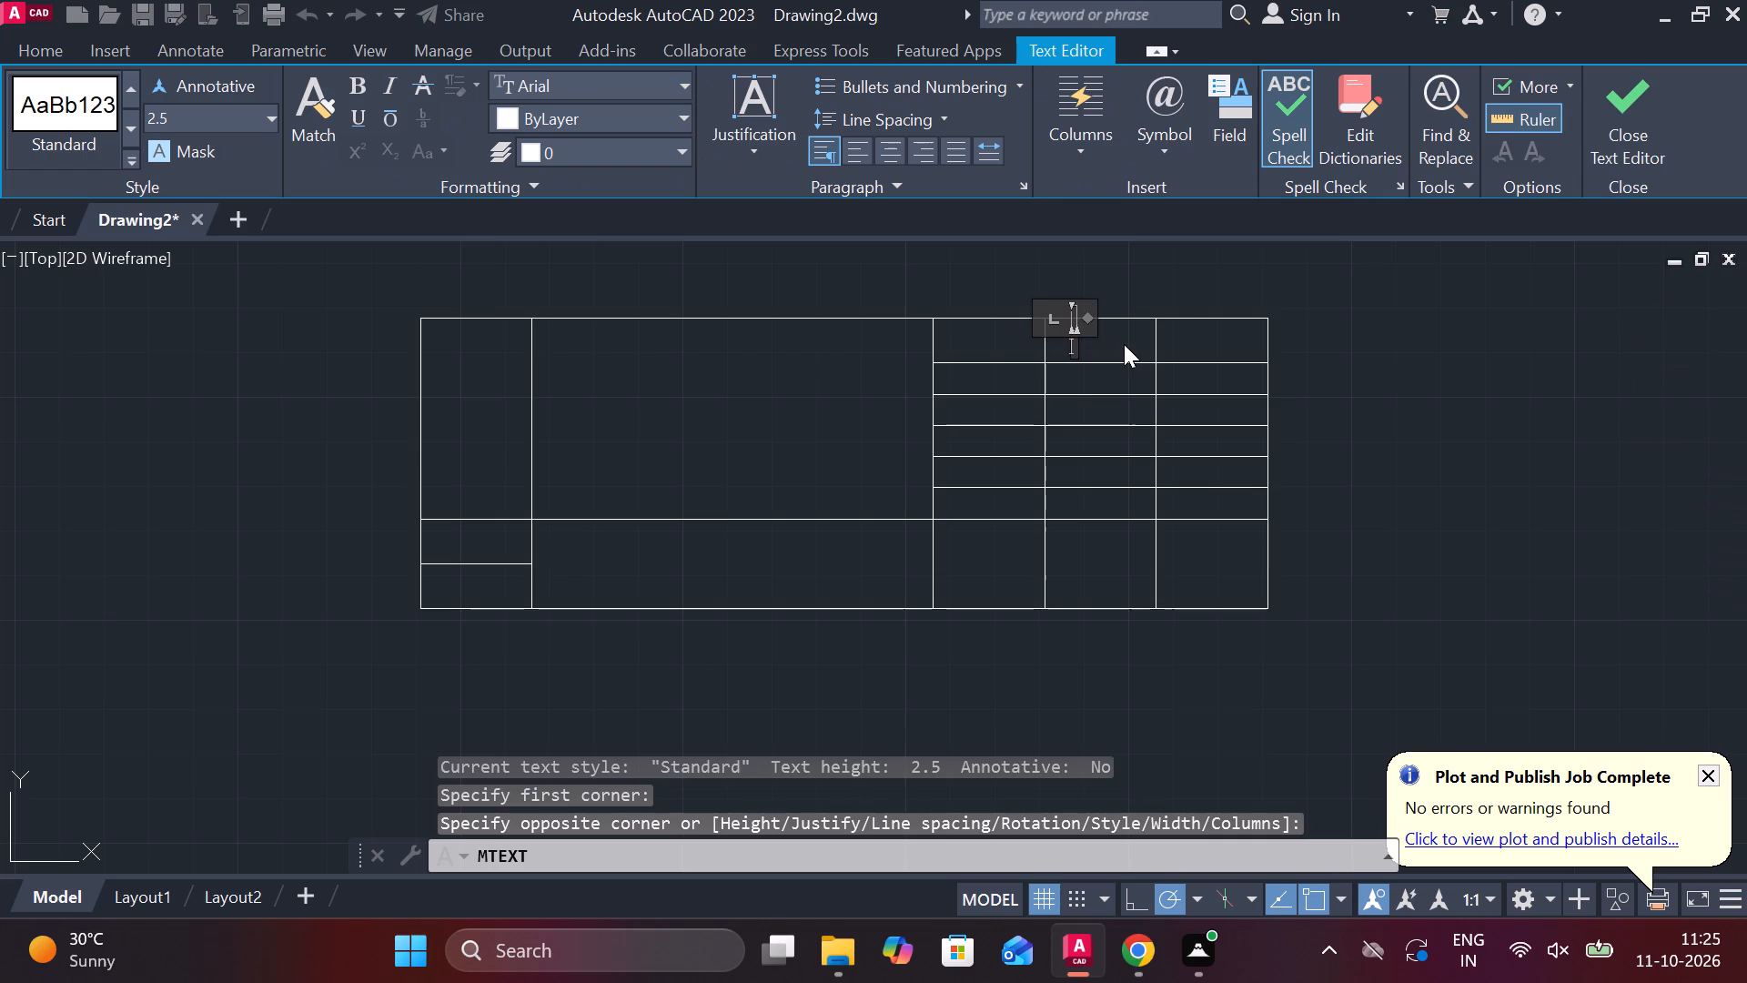
scroll(1124, 344, up, 3)
scroll(1124, 344, down, 1)
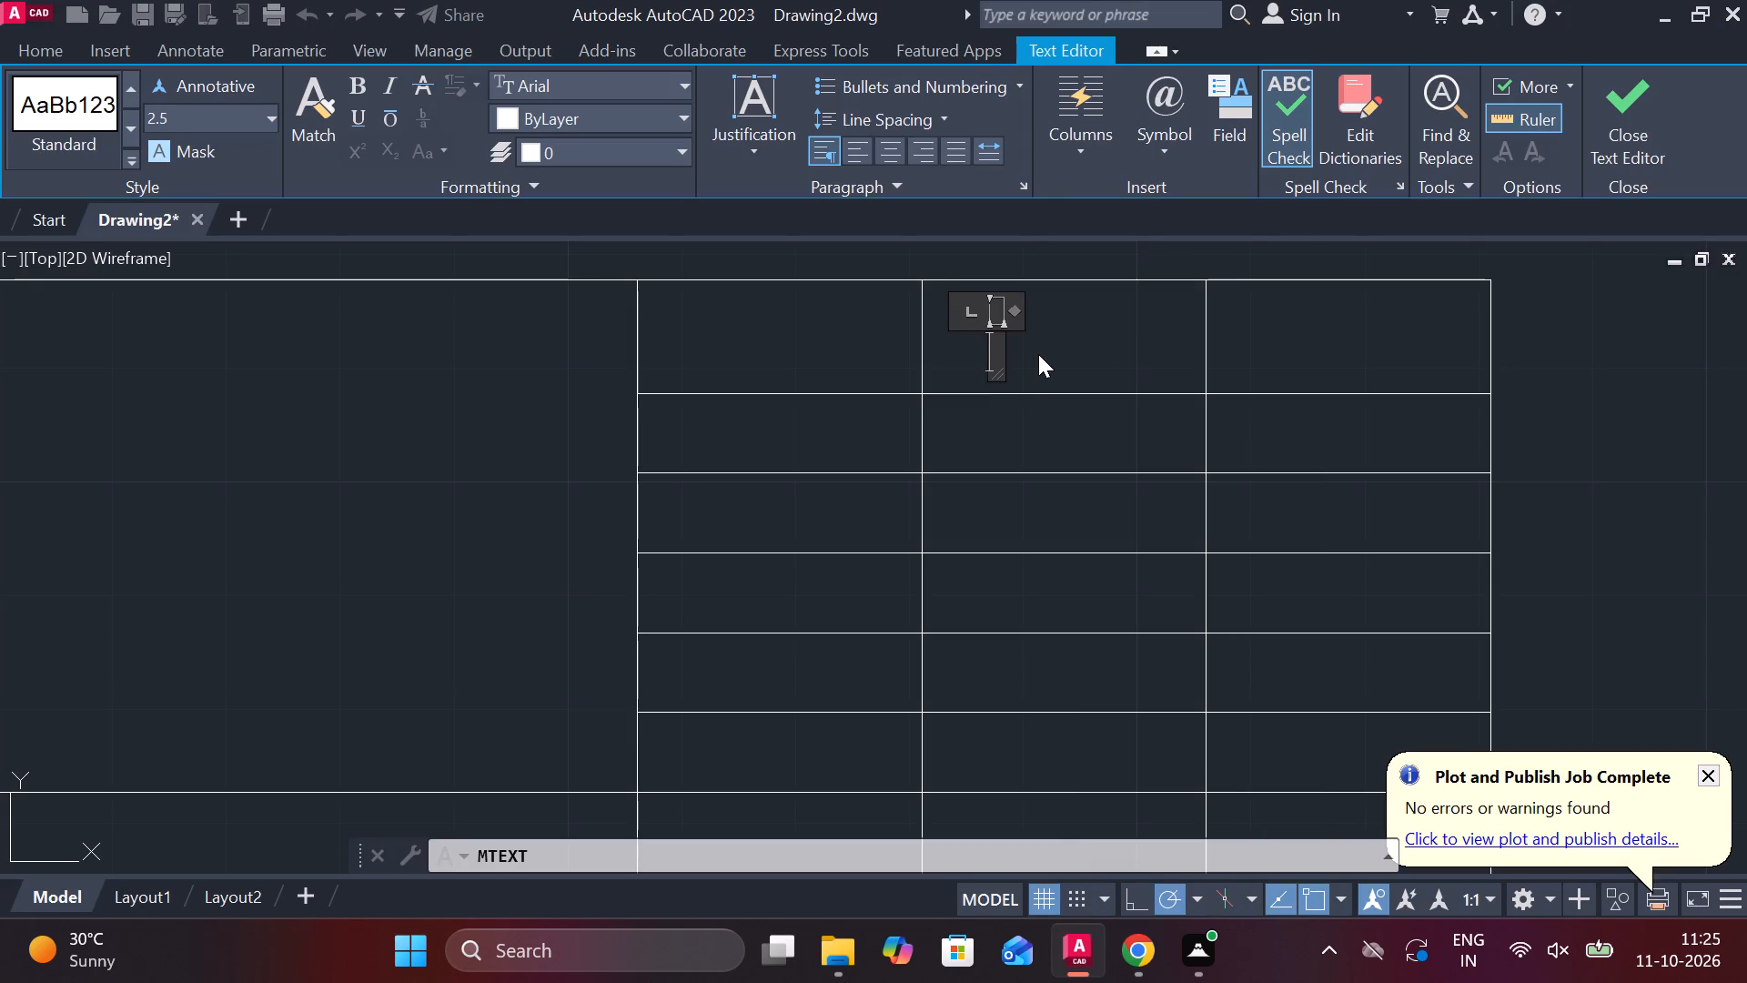
key(n)
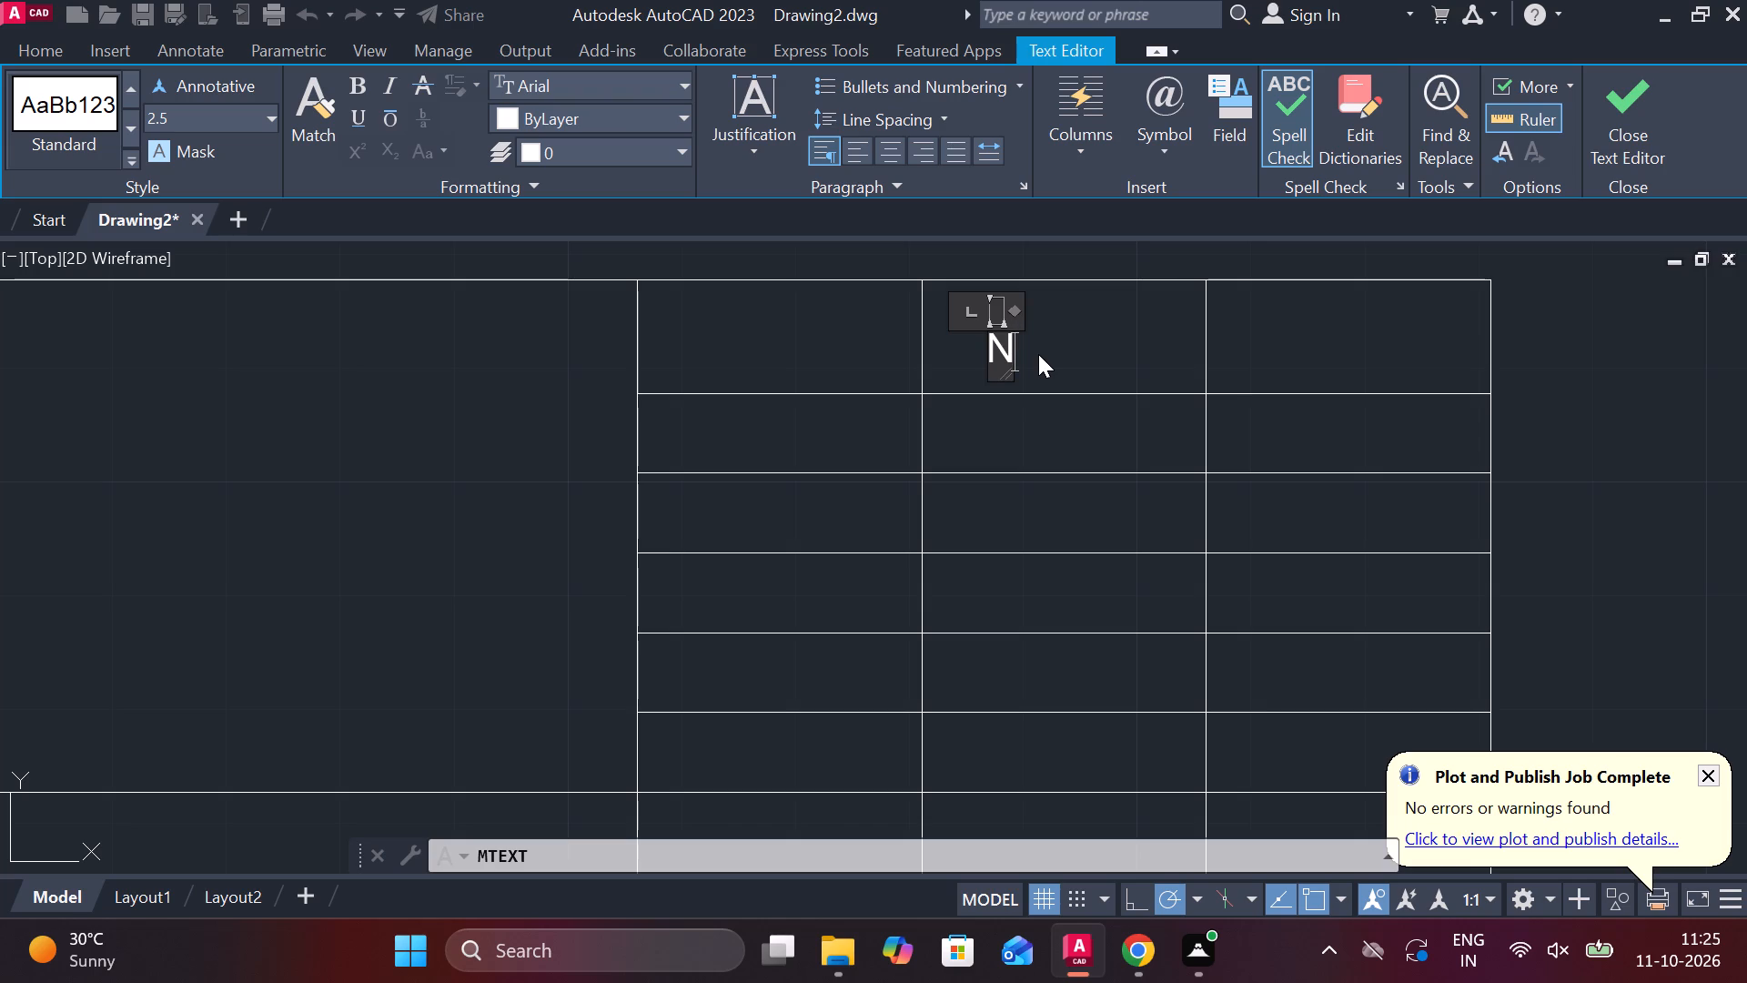
click(881, 140)
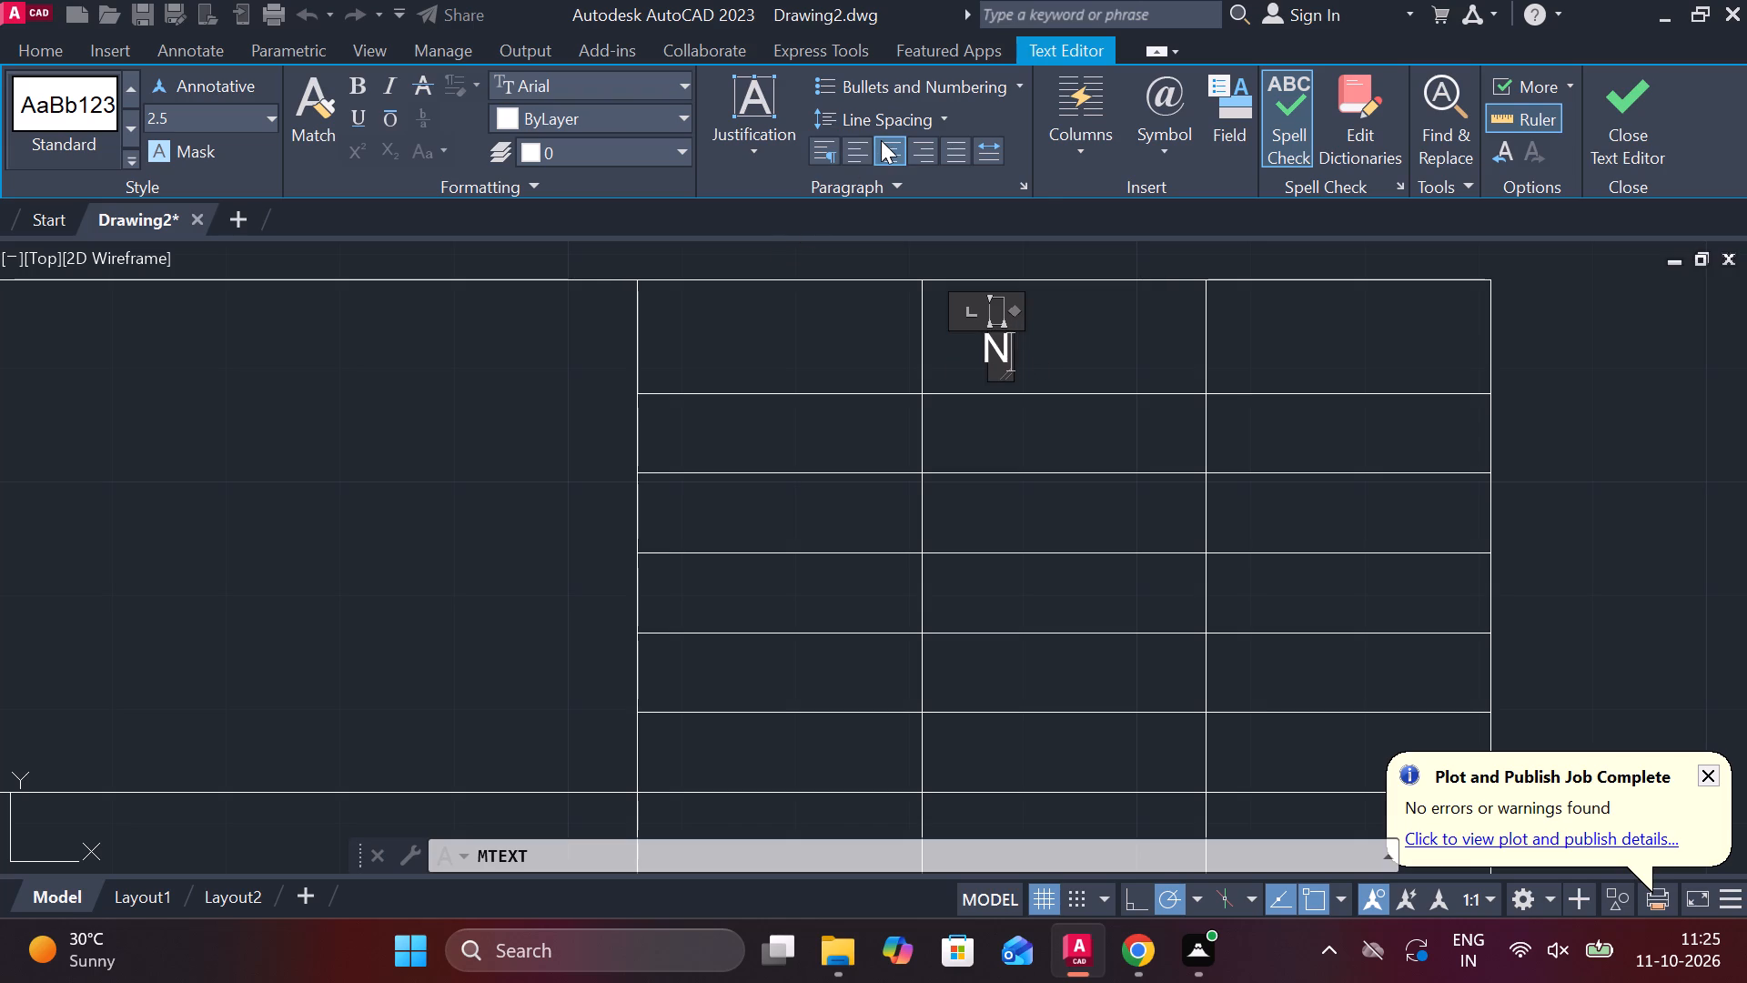
text(AAA)
key(BackSpace)
text(NA)
text(ME)
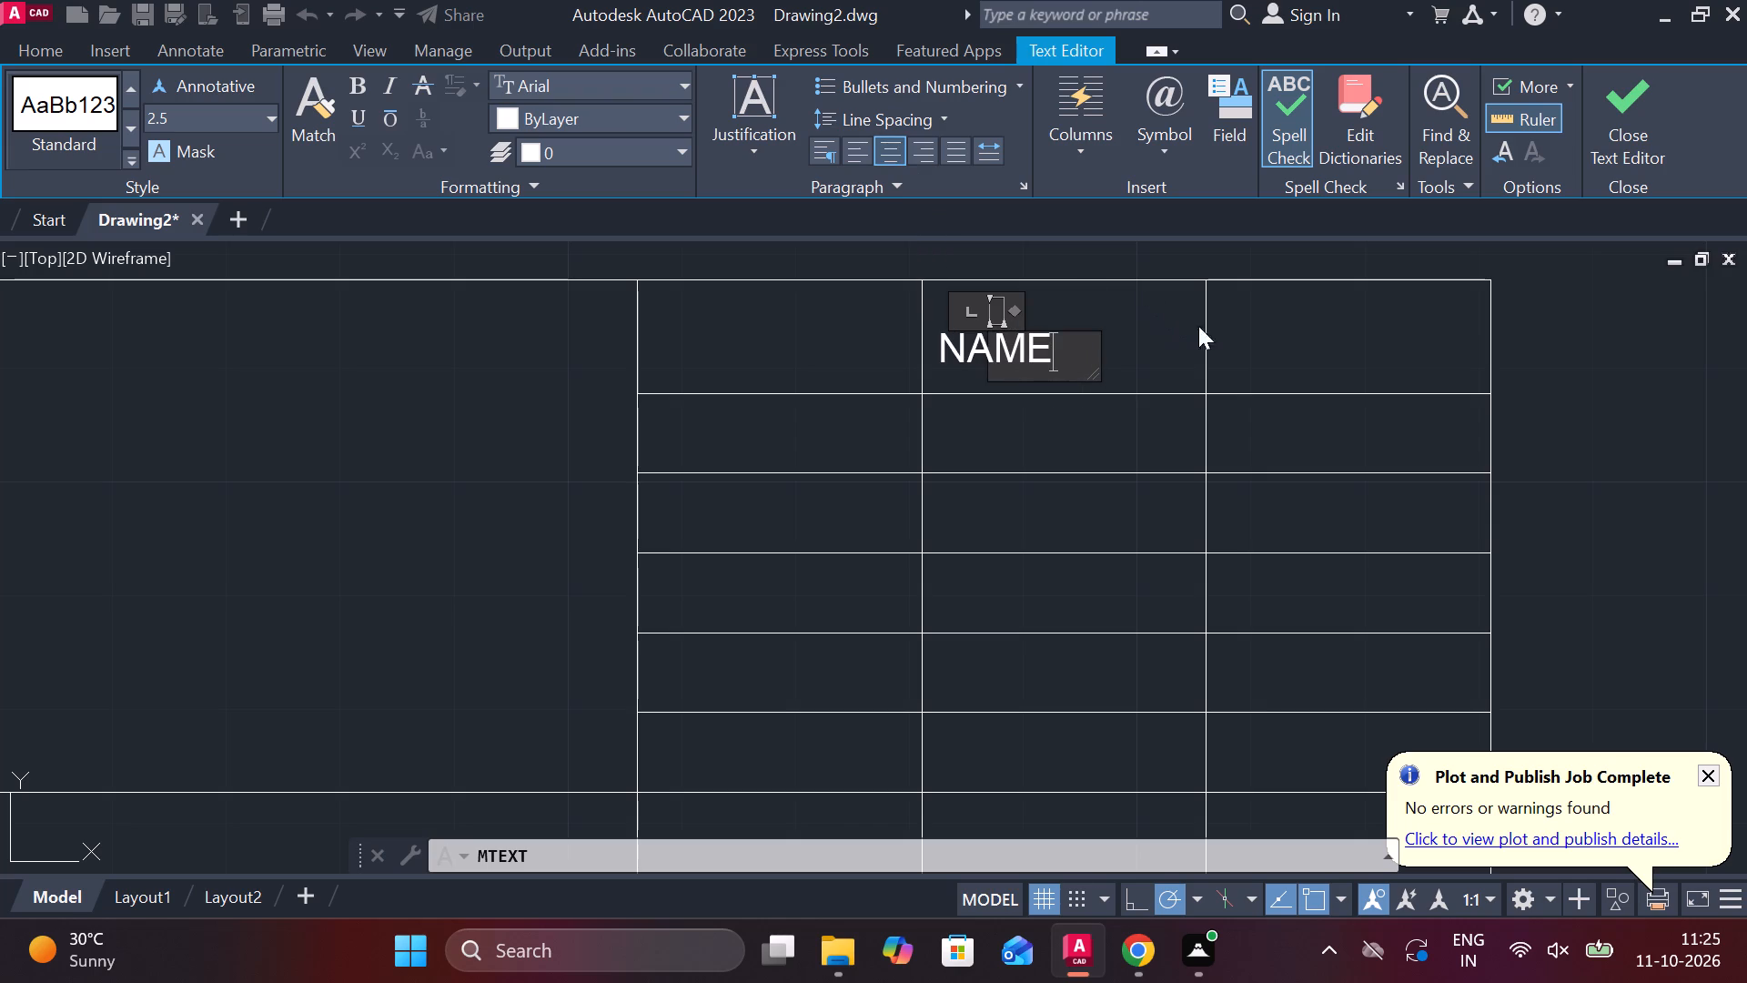
click(1298, 344)
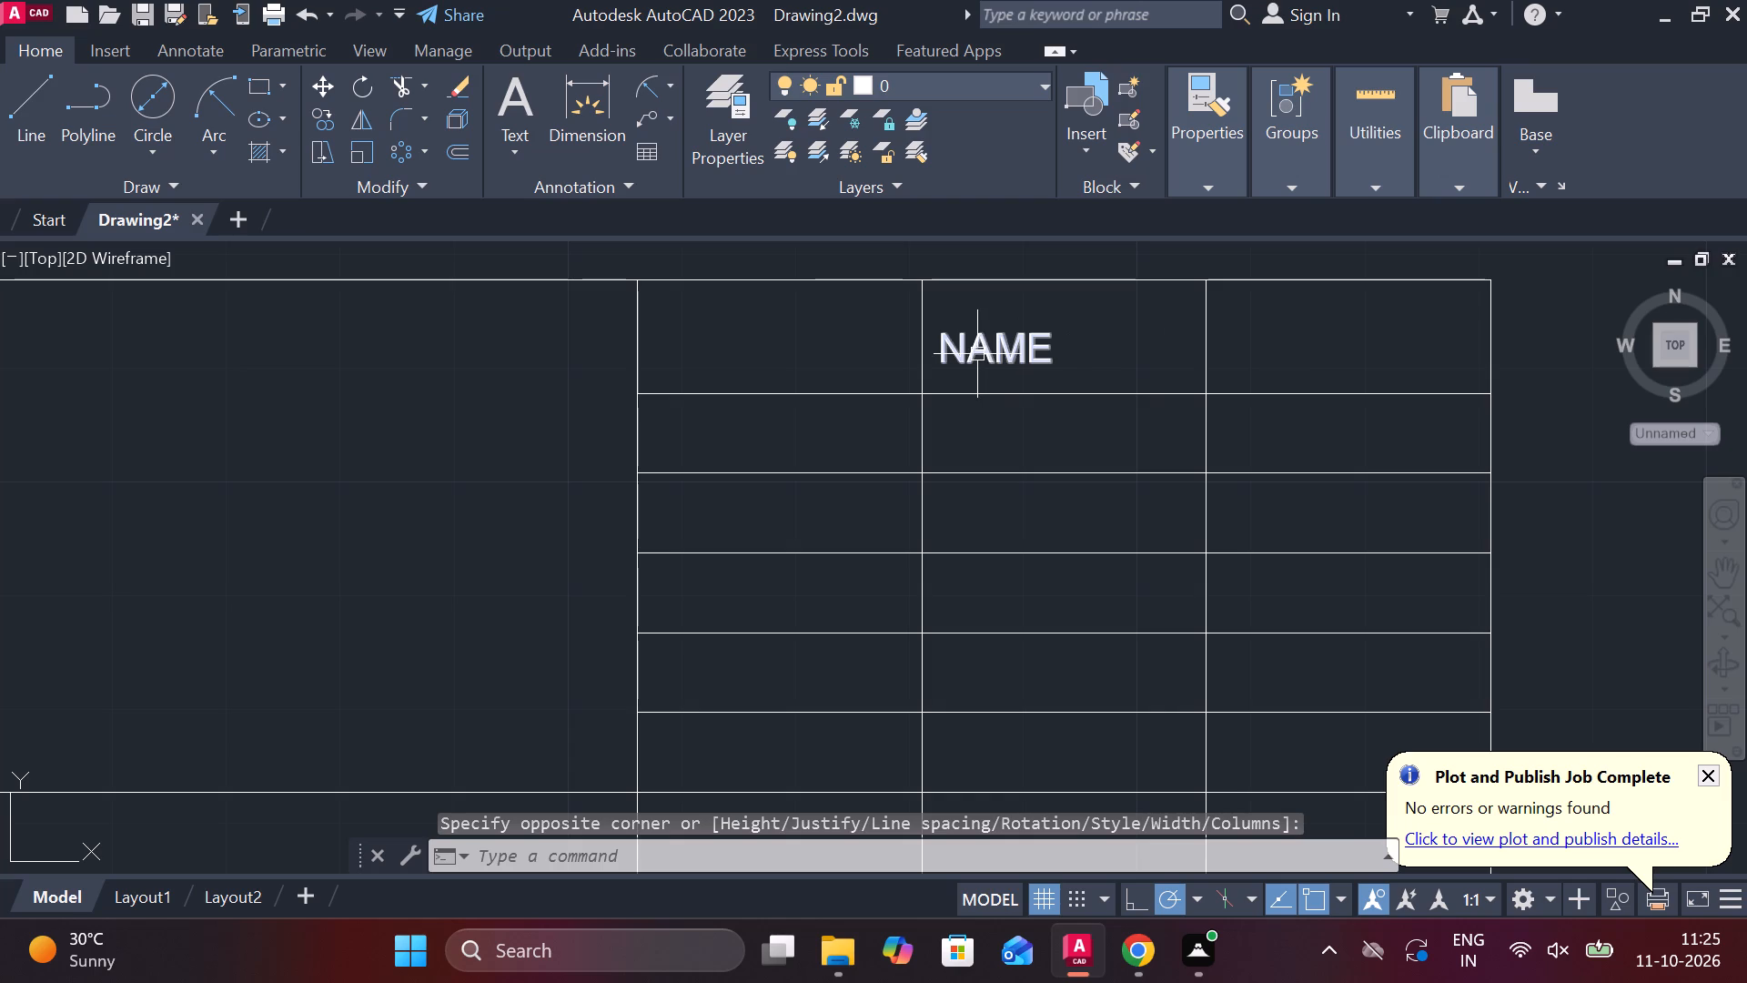
Move the NAME text horizontally to the middle of its cell.
click(977, 351)
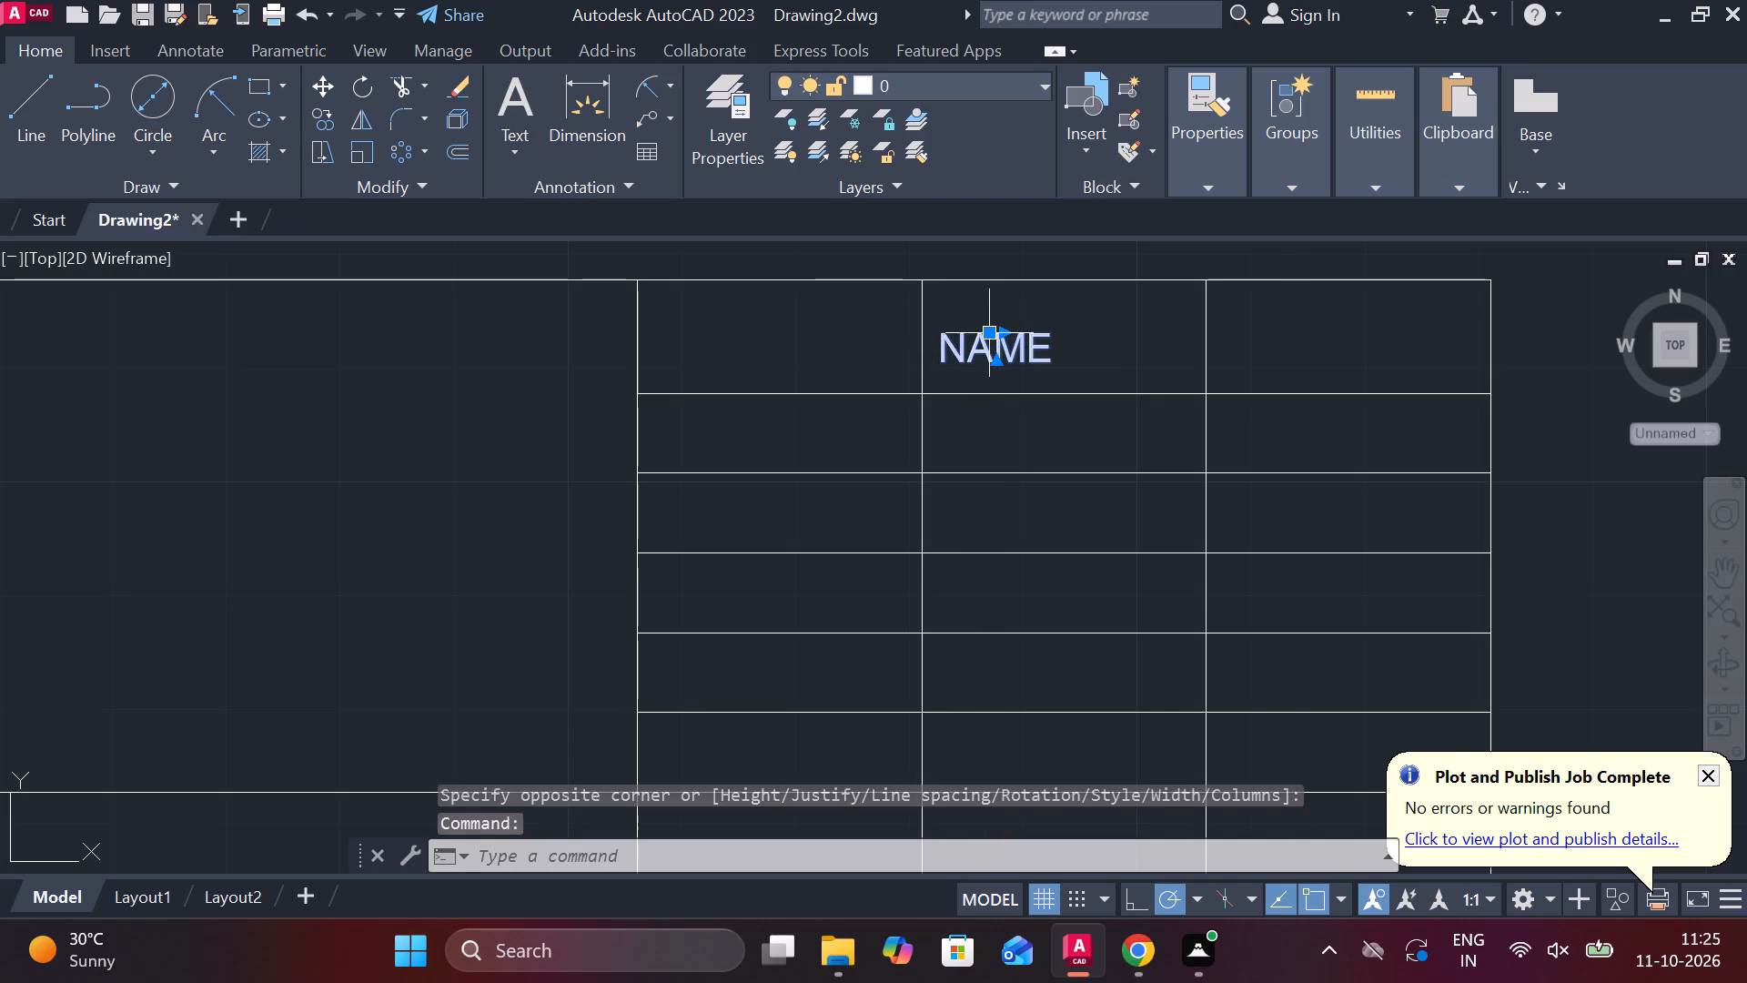
drag(989, 333, 1044, 331)
click(1044, 331)
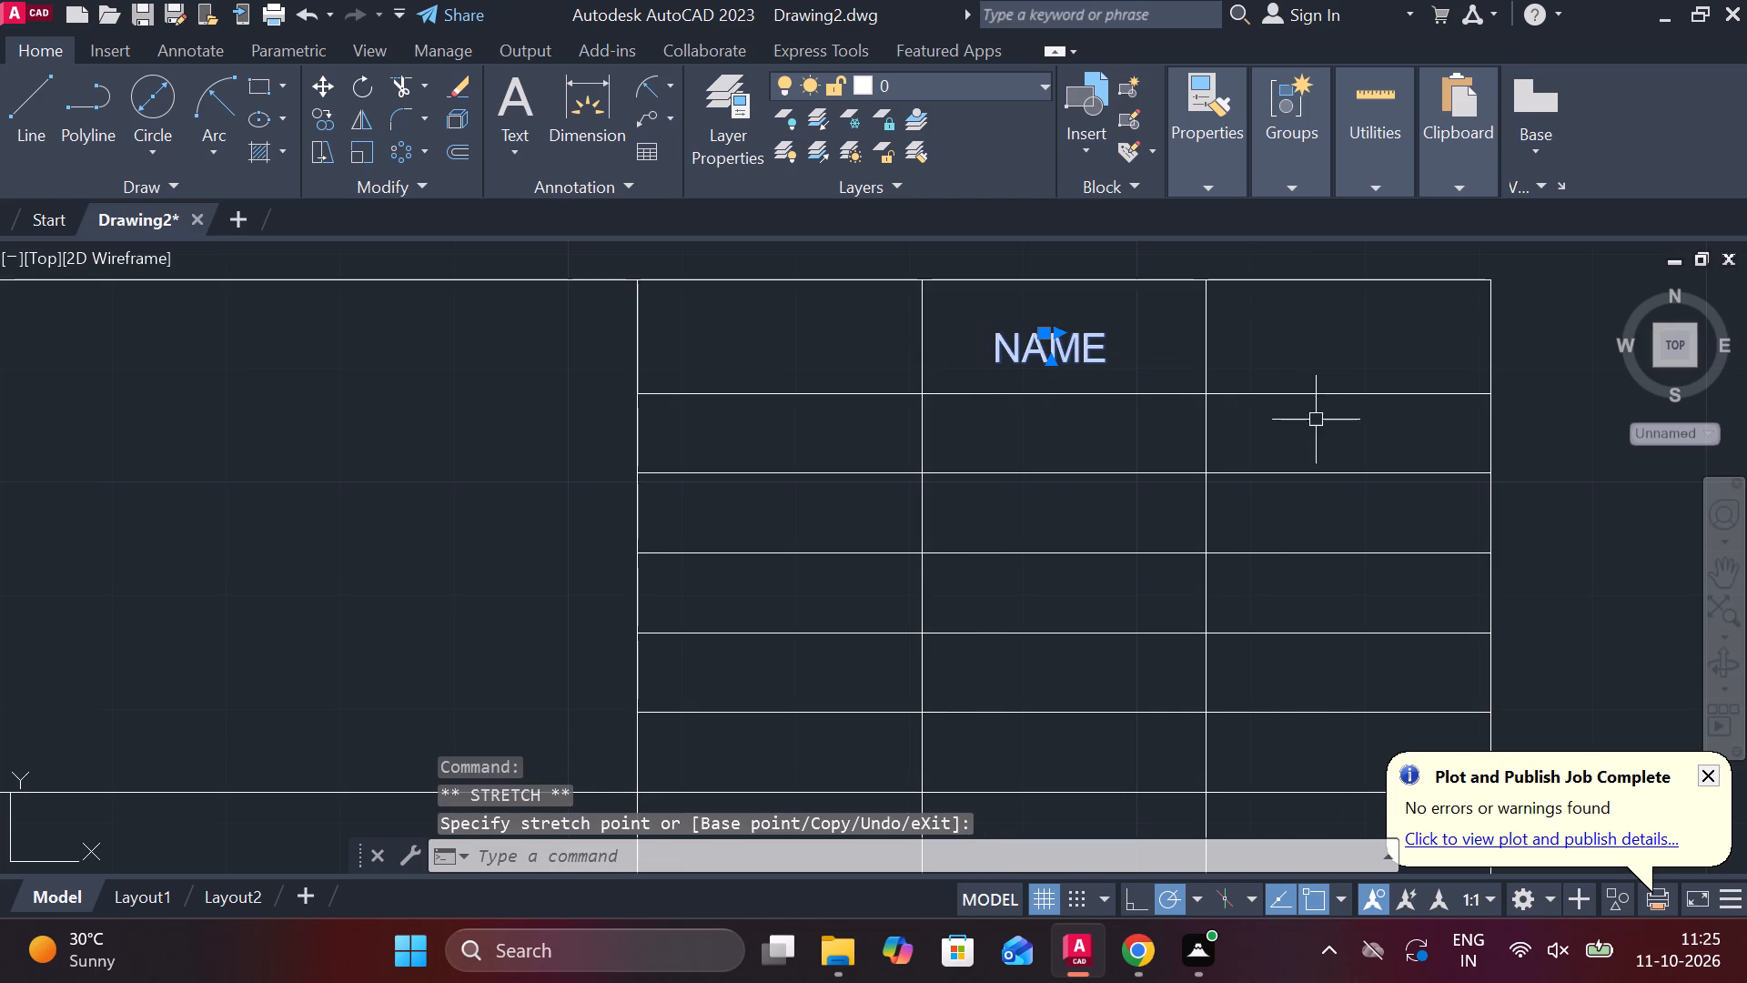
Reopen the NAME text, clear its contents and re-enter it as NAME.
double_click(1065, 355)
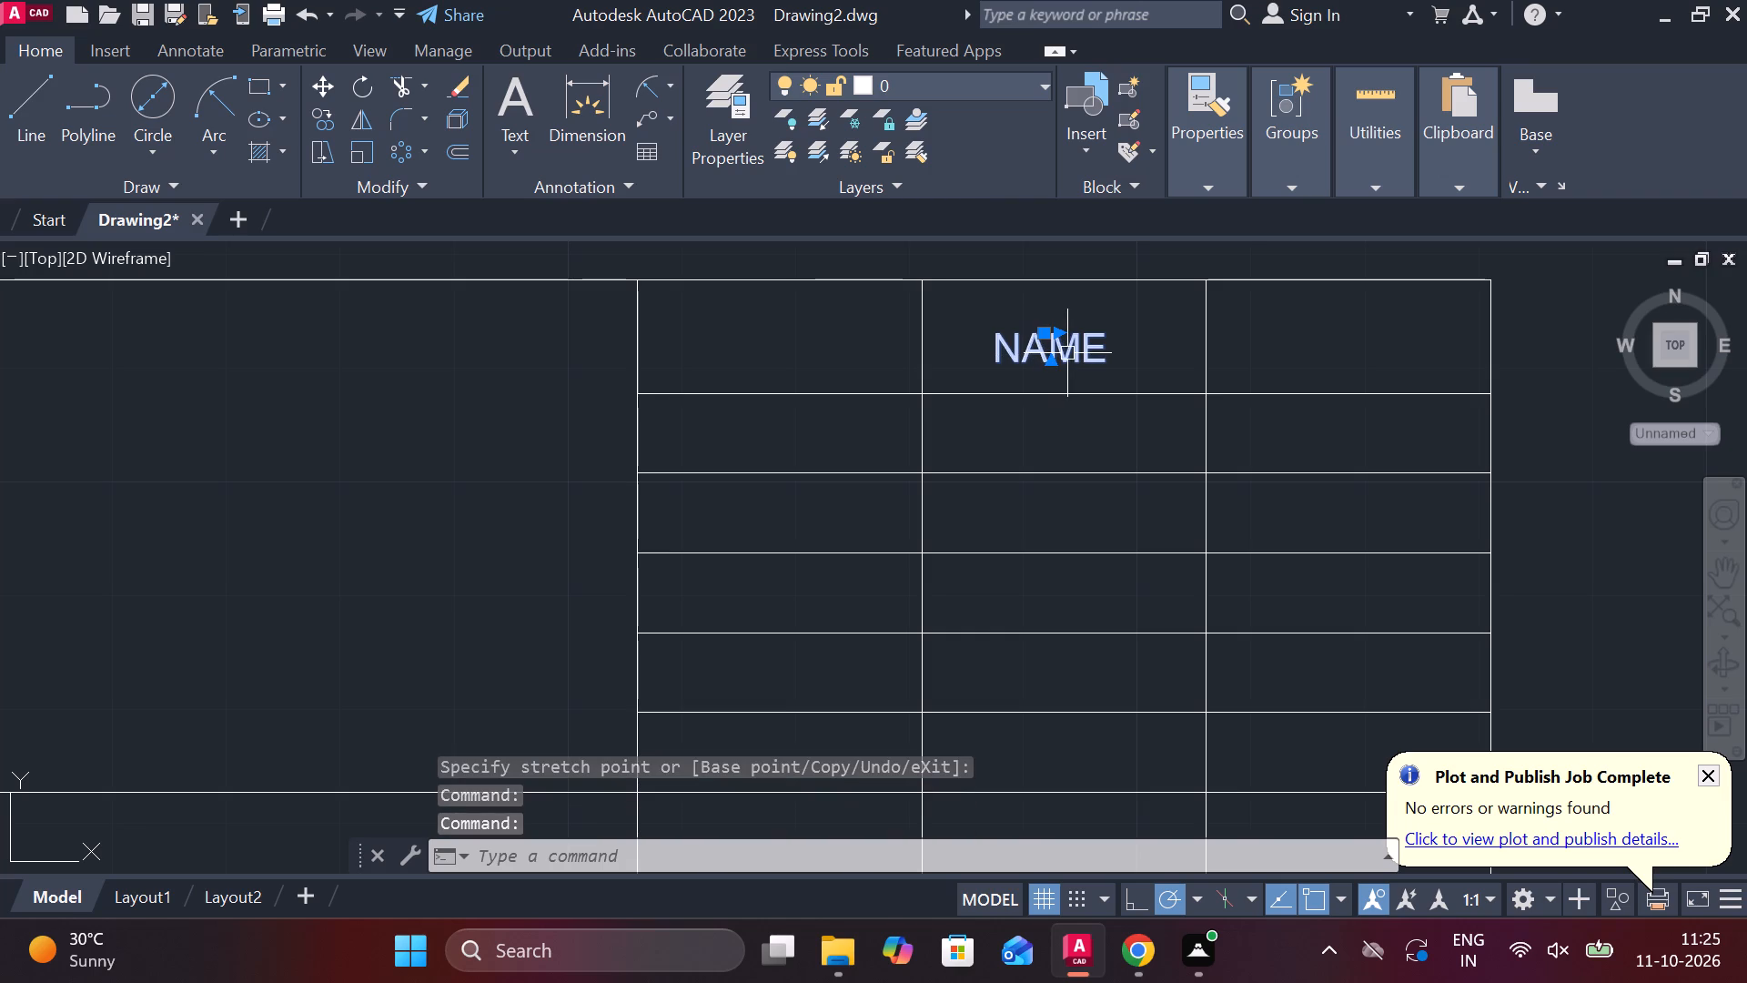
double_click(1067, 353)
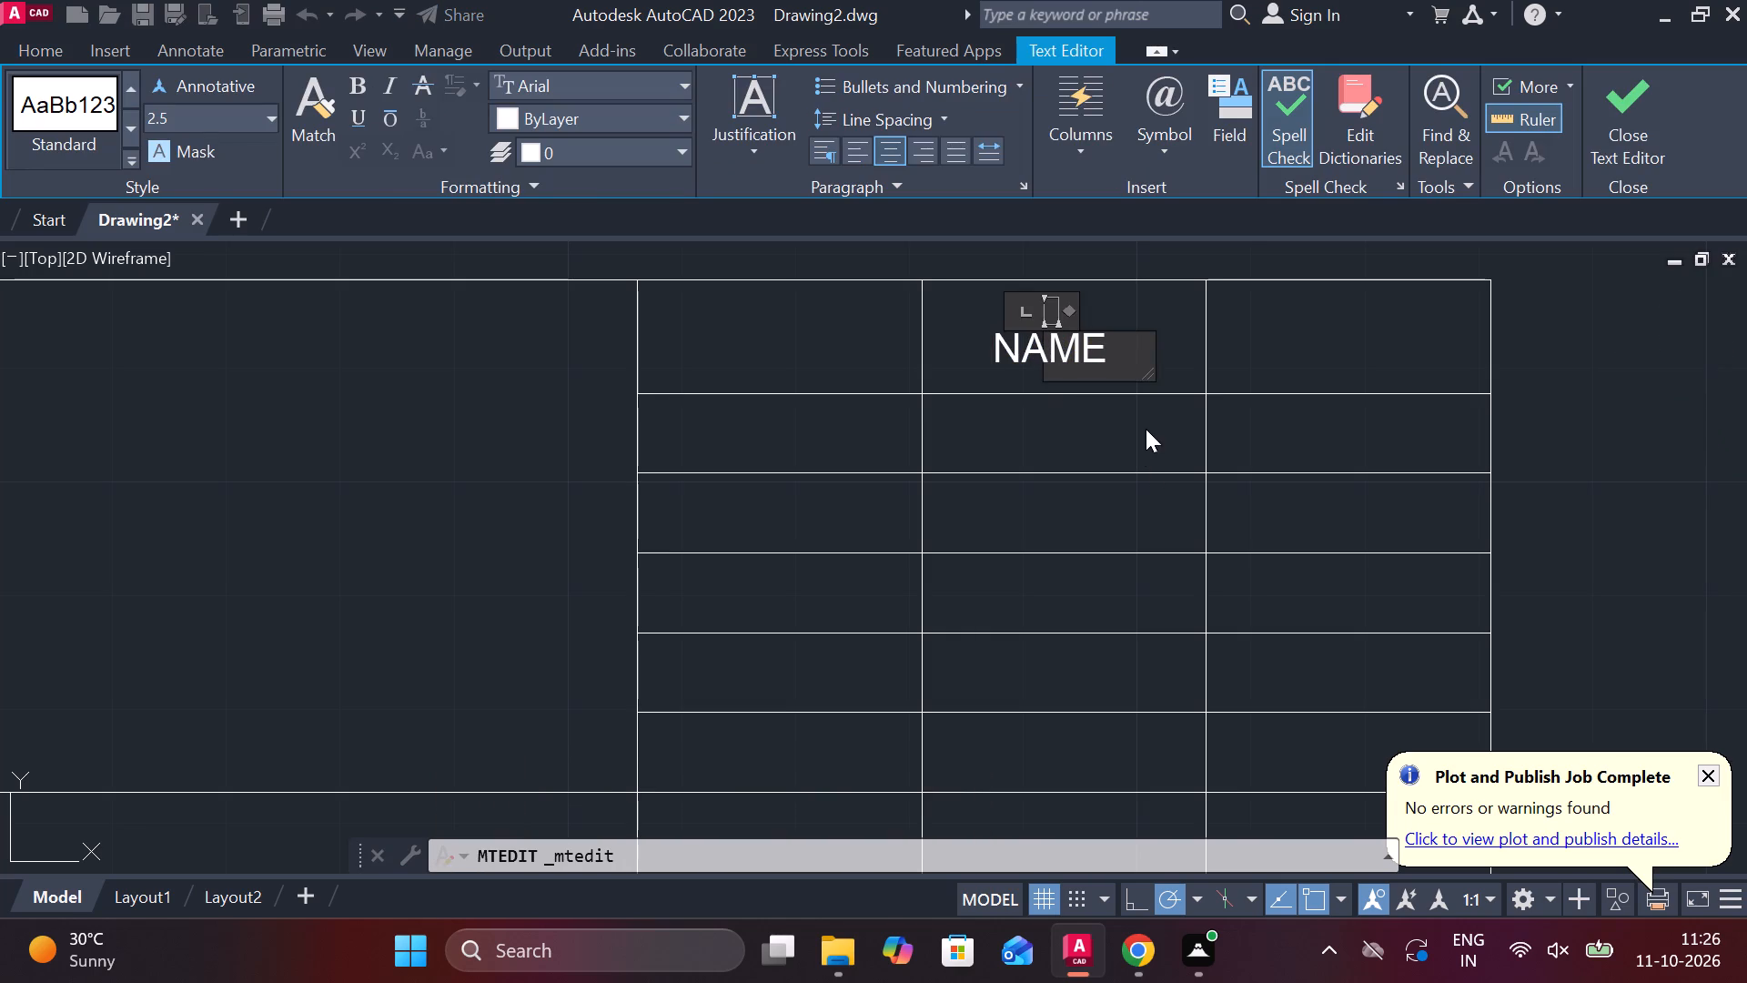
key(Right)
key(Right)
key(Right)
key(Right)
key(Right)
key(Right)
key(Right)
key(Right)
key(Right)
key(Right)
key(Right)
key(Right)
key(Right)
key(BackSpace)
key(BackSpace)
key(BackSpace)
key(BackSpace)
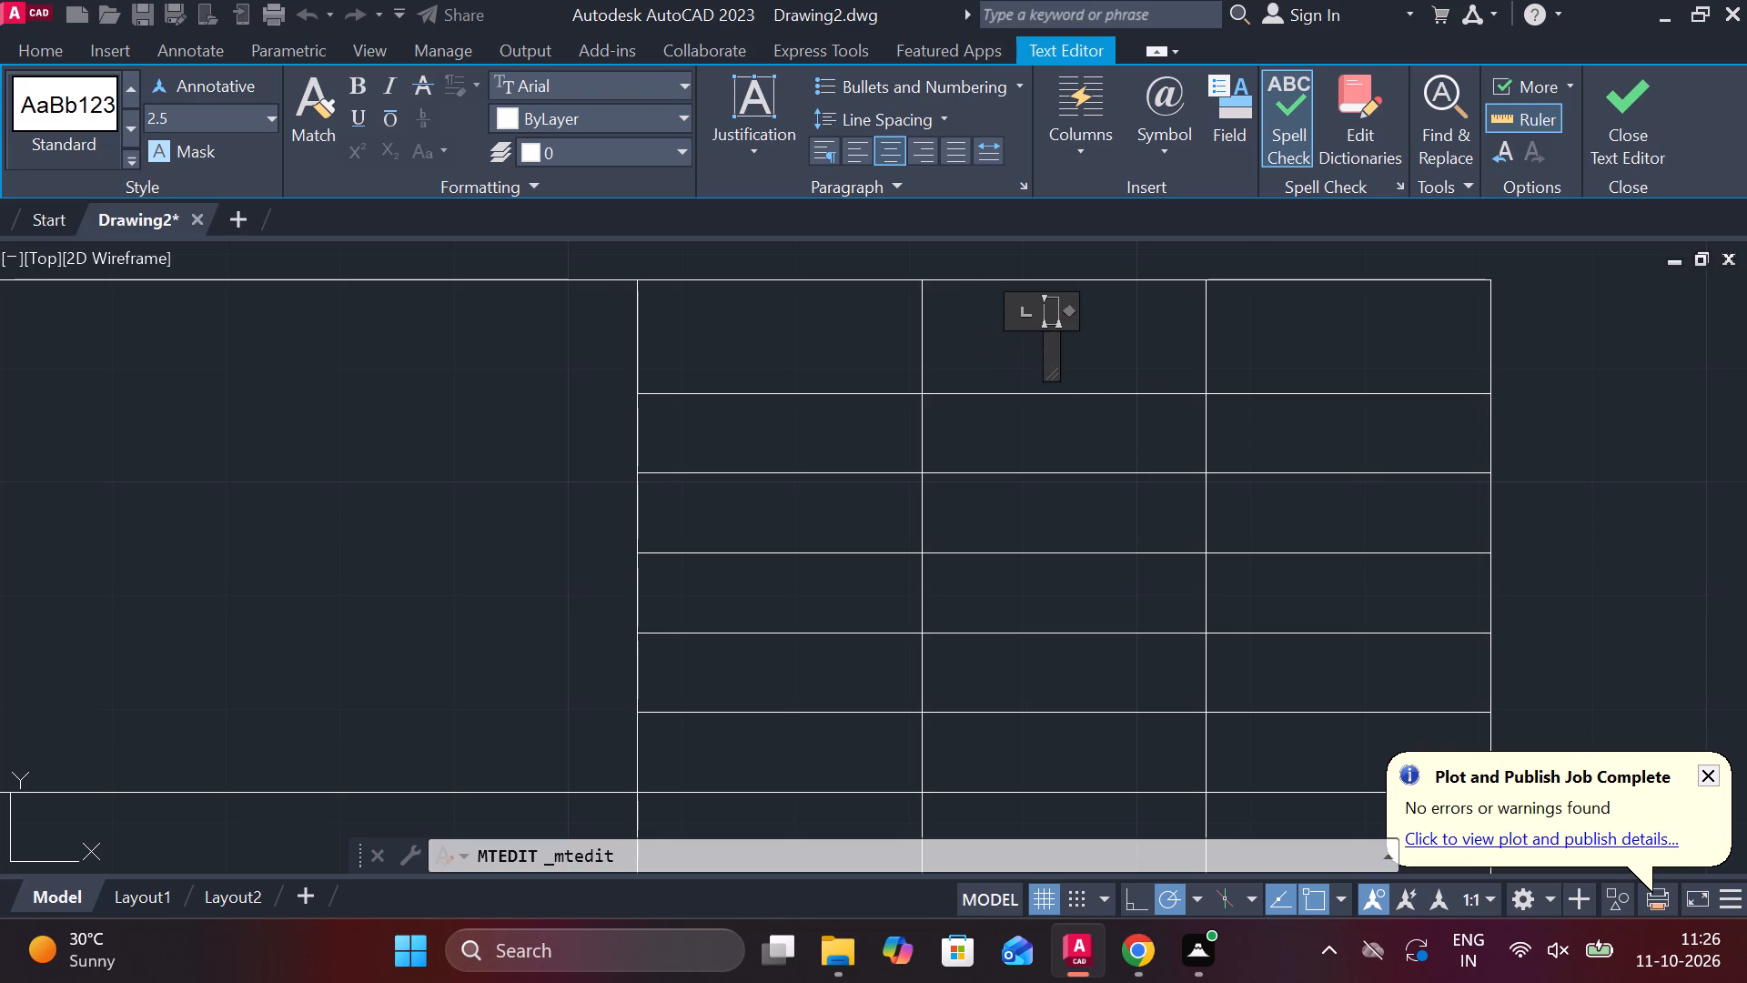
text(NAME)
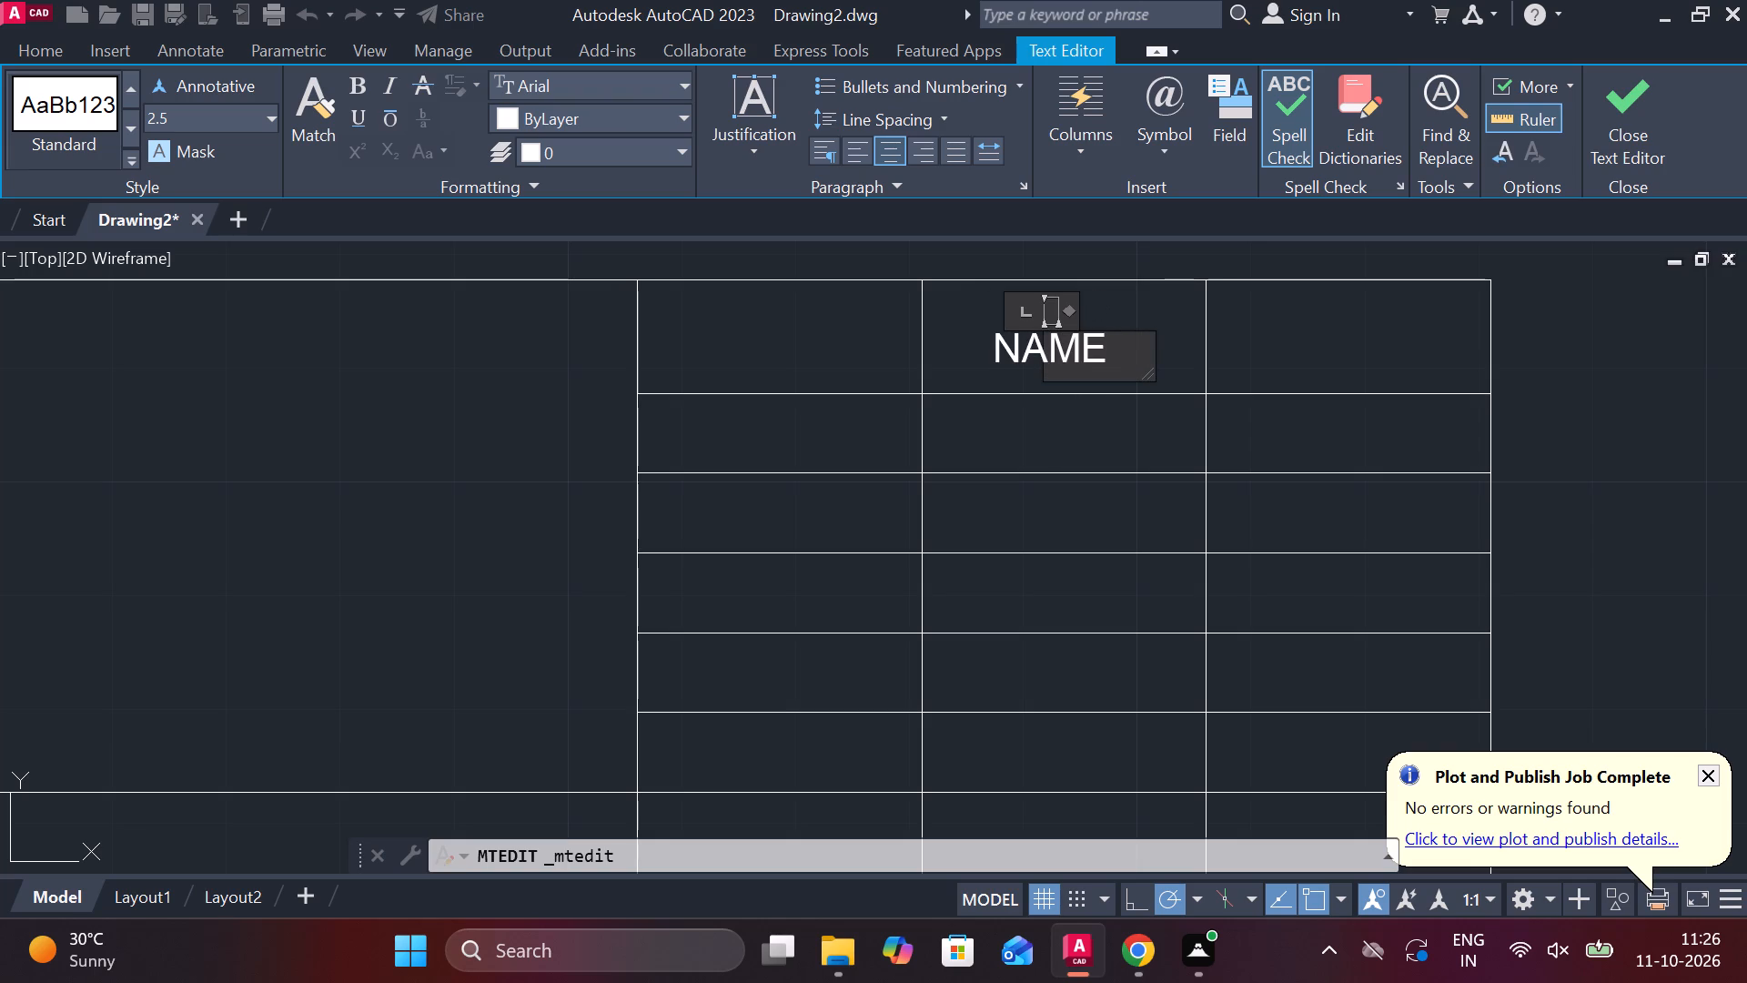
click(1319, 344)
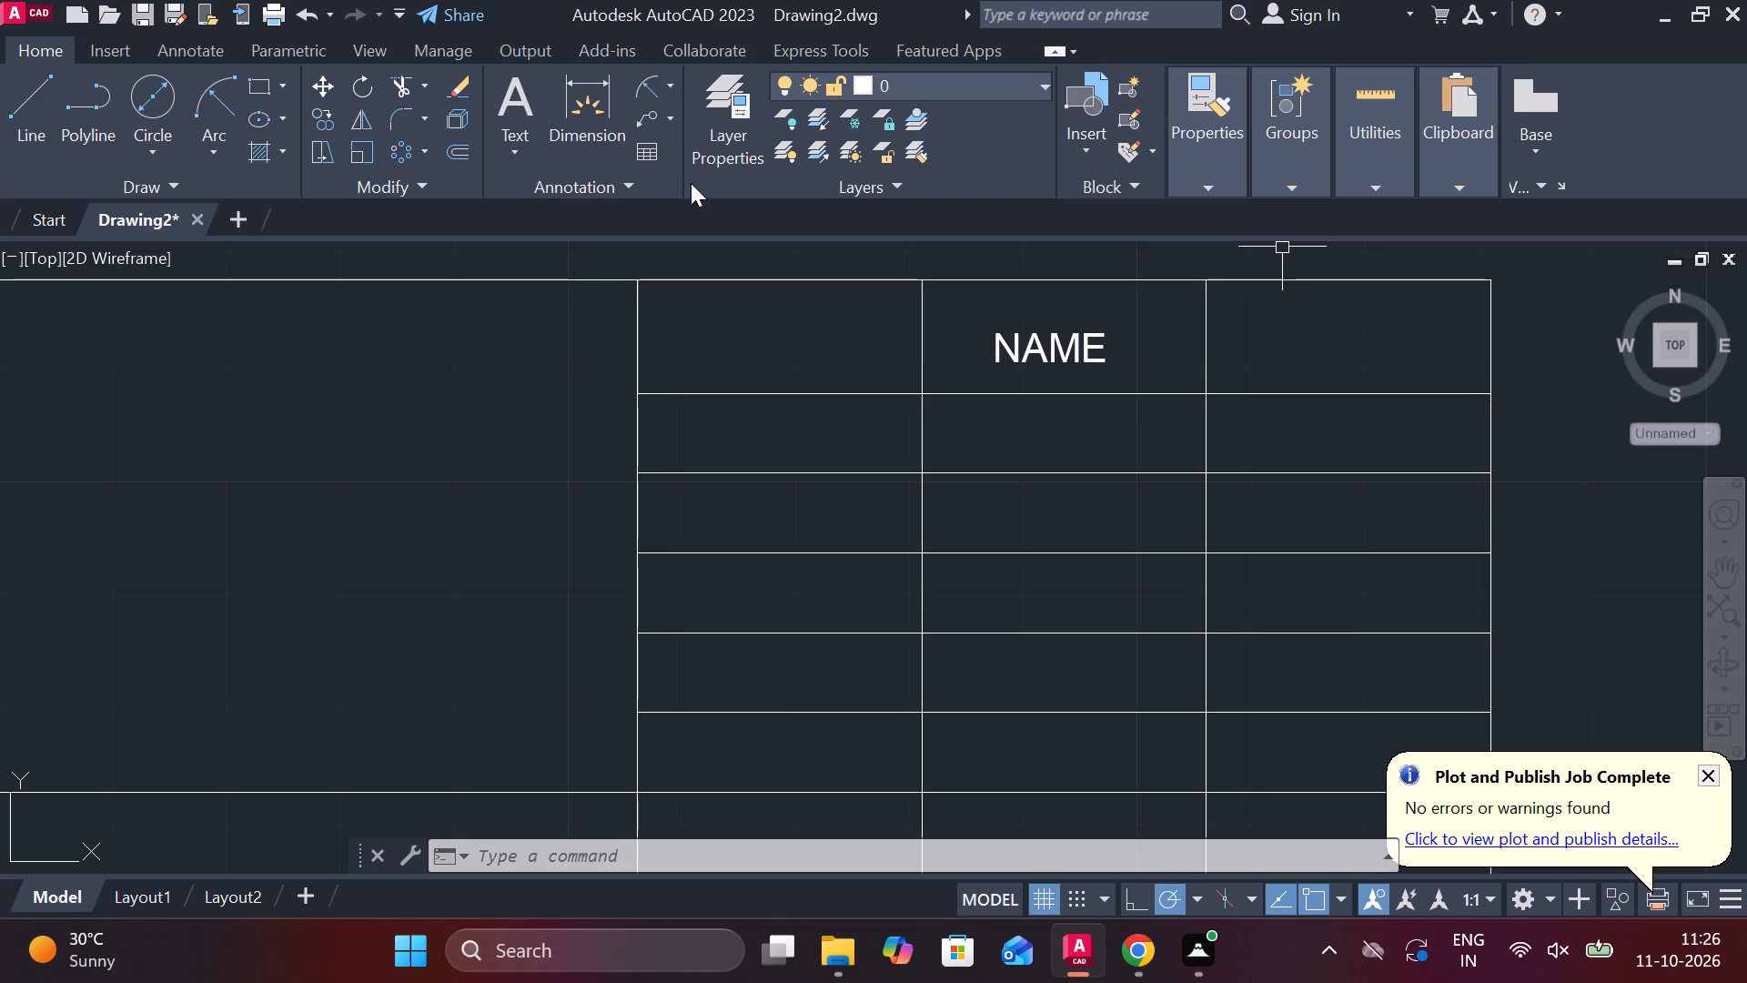
Add centred multiline text DATE in the top cell of the grid's third column, beside the NAME cell.
double_click(1277, 346)
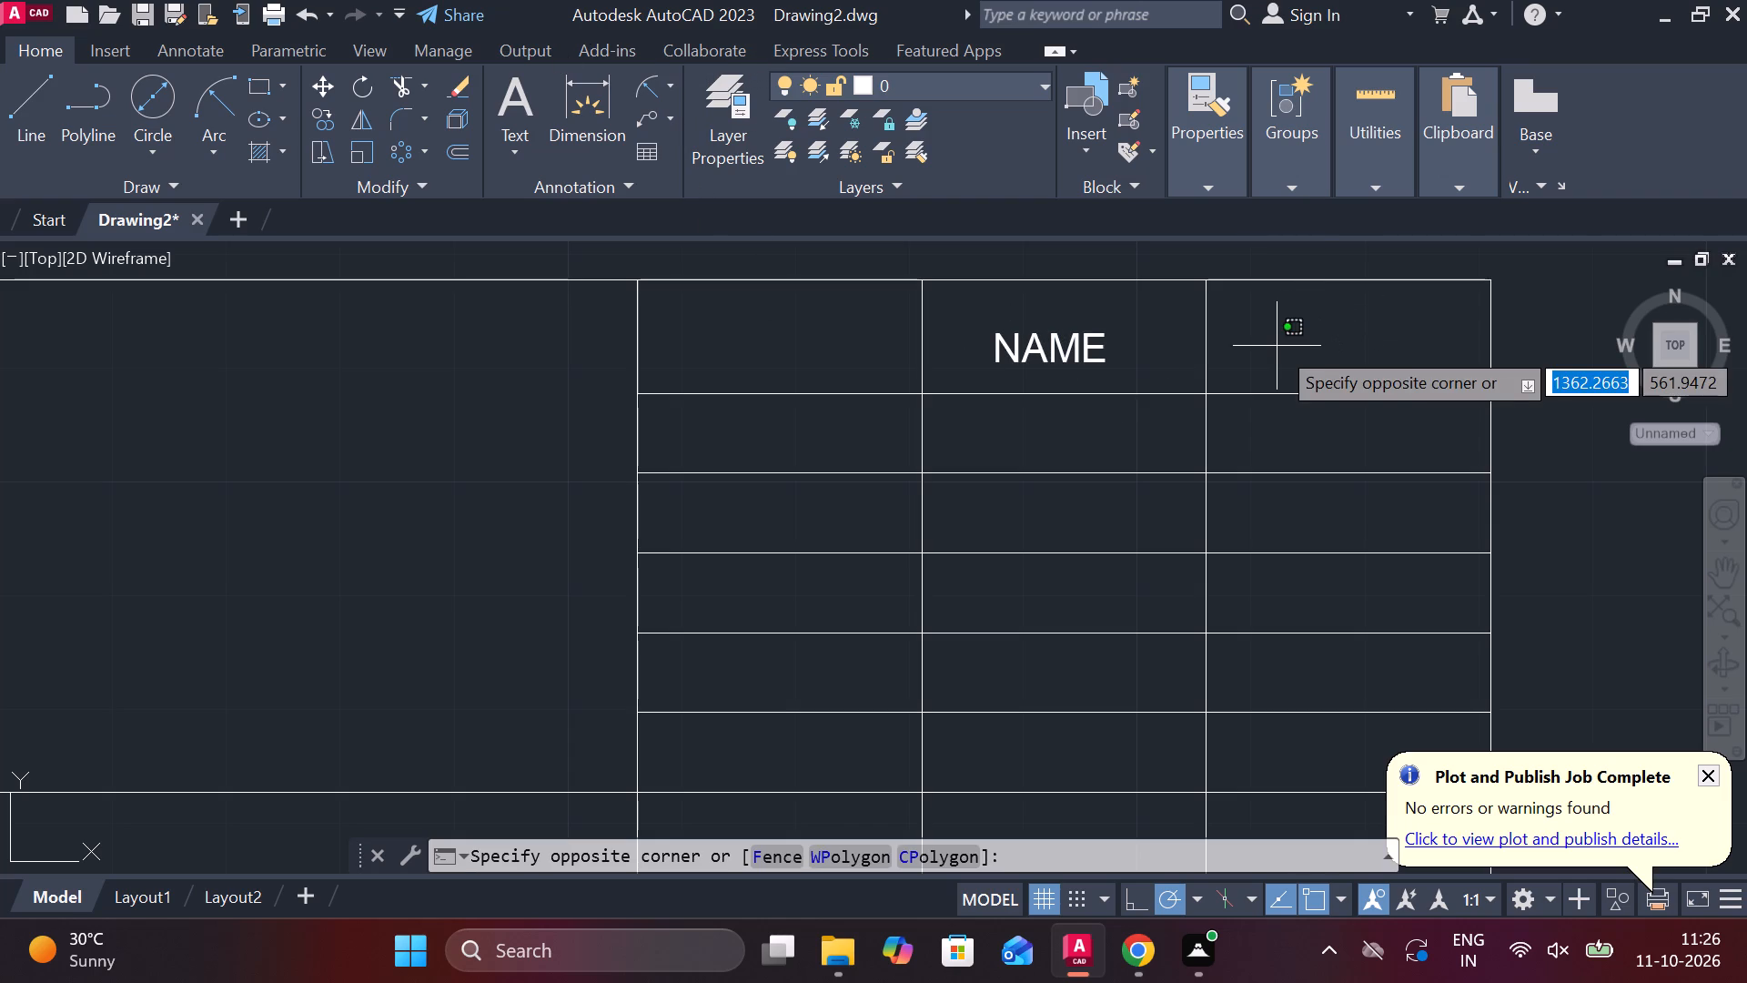
key(Escape)
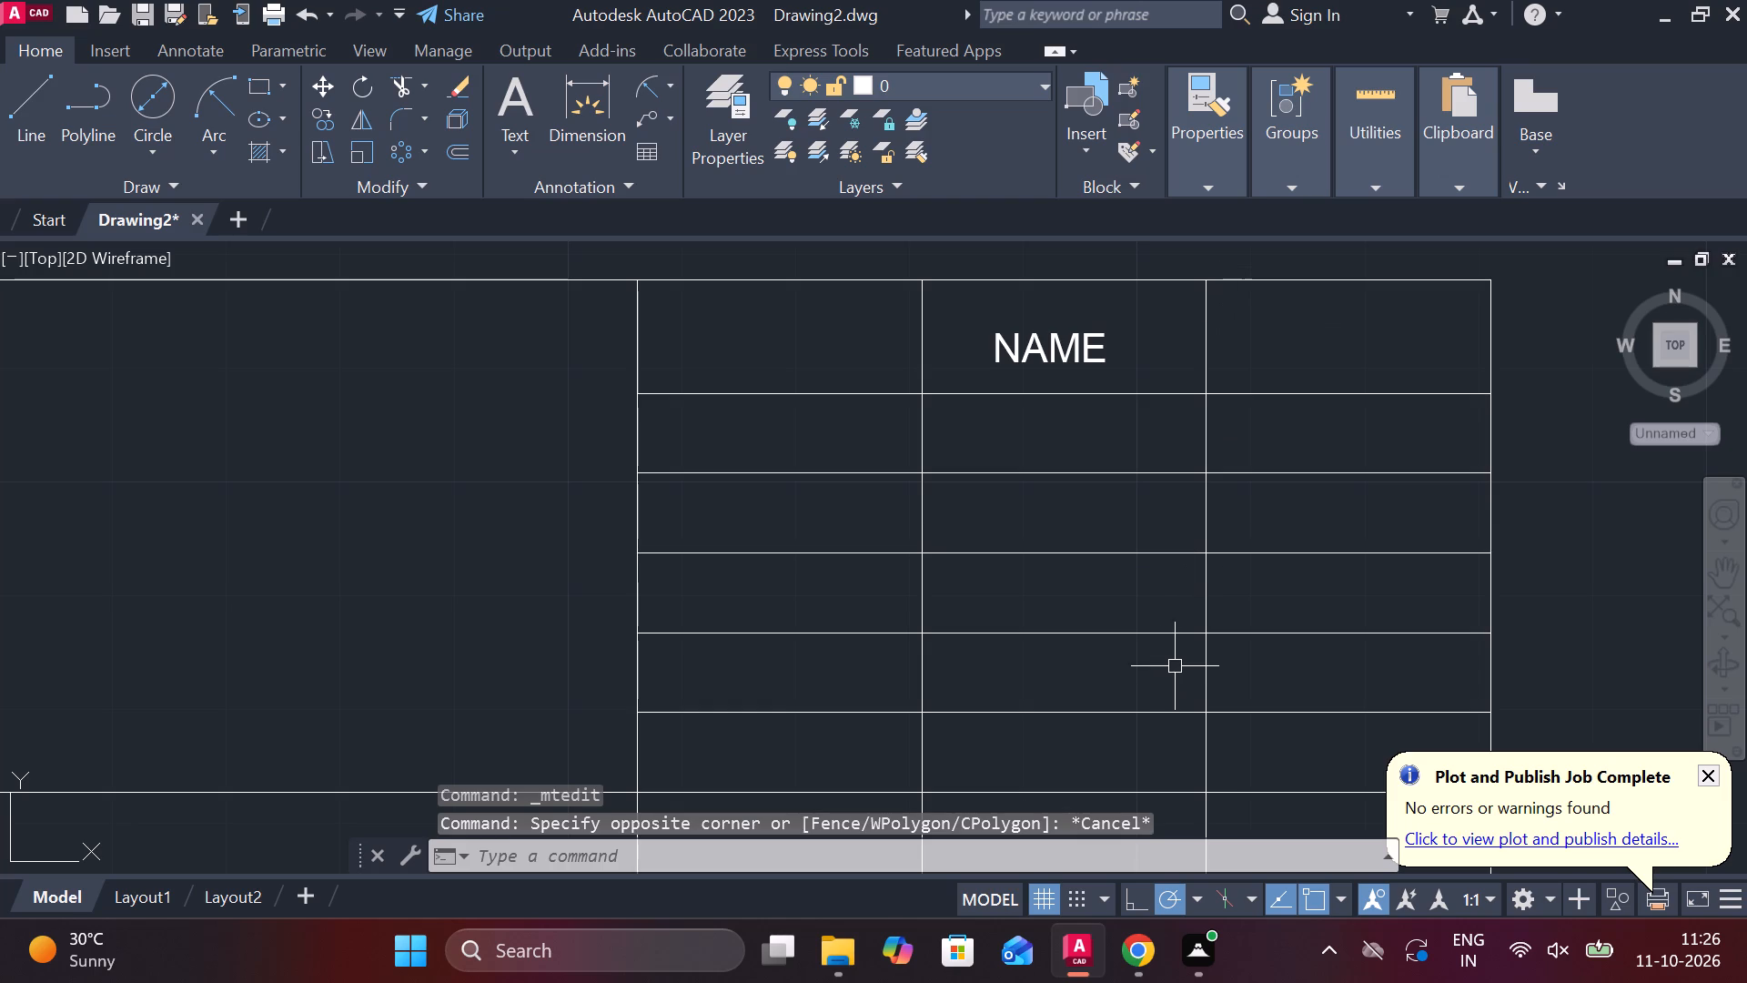
text(MT)
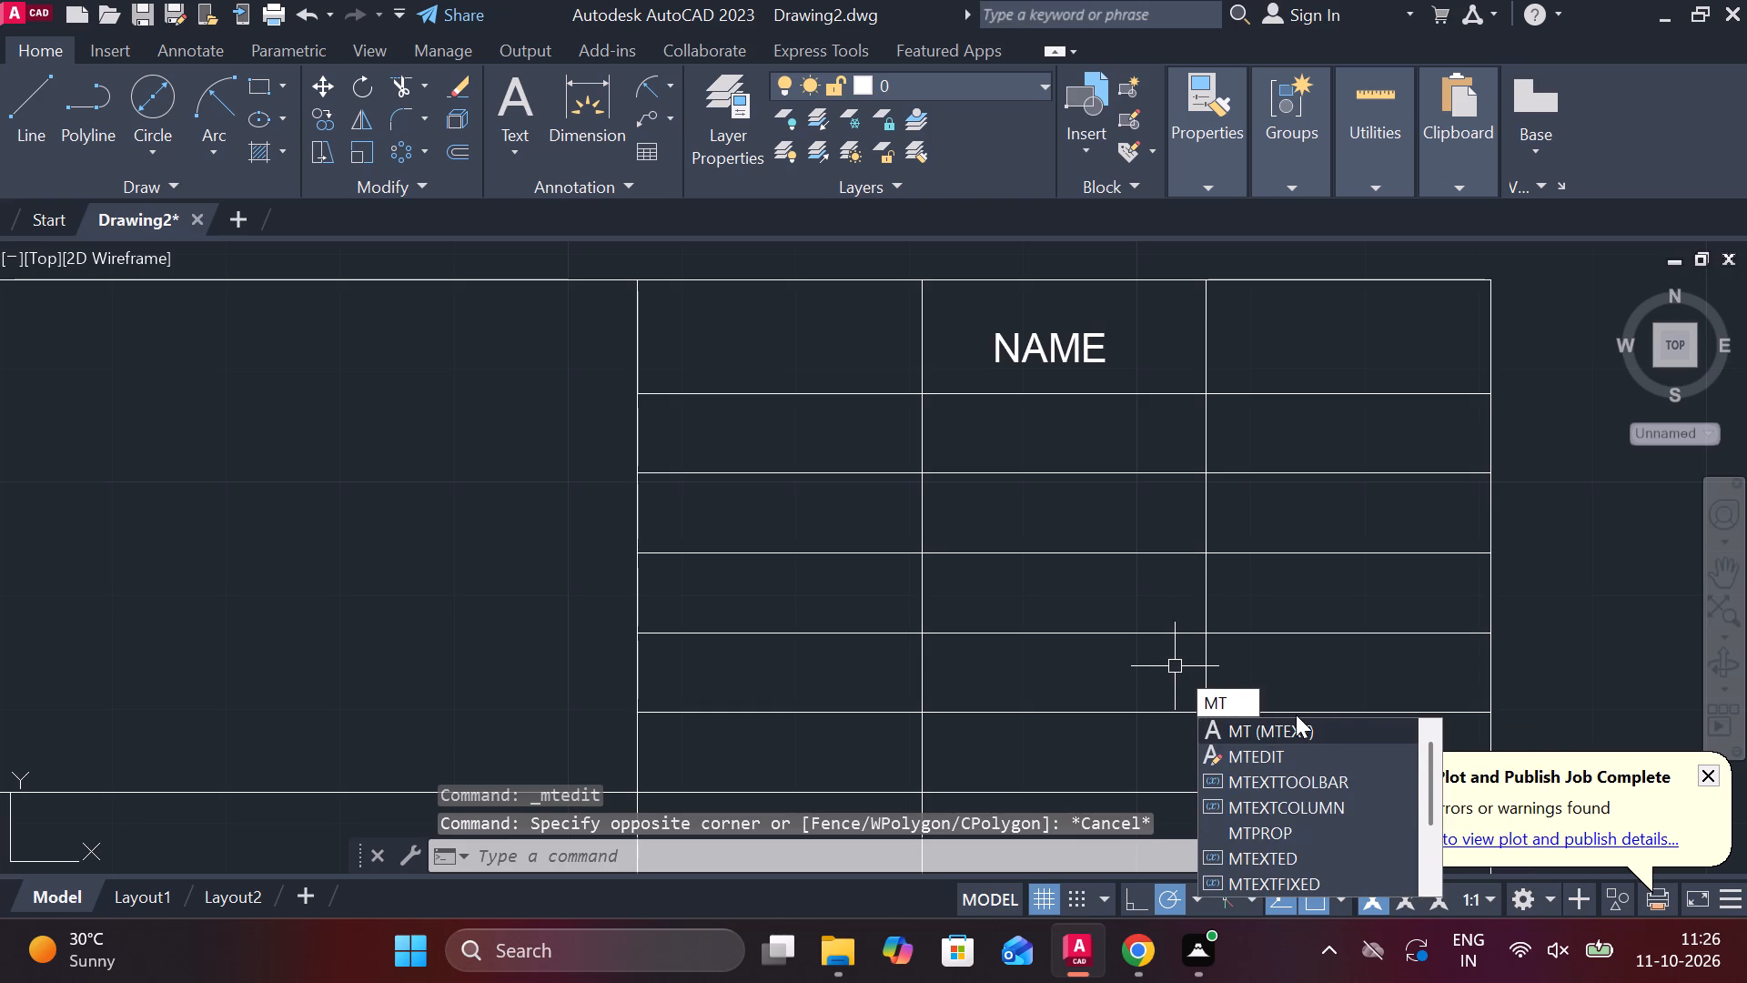
click(1296, 718)
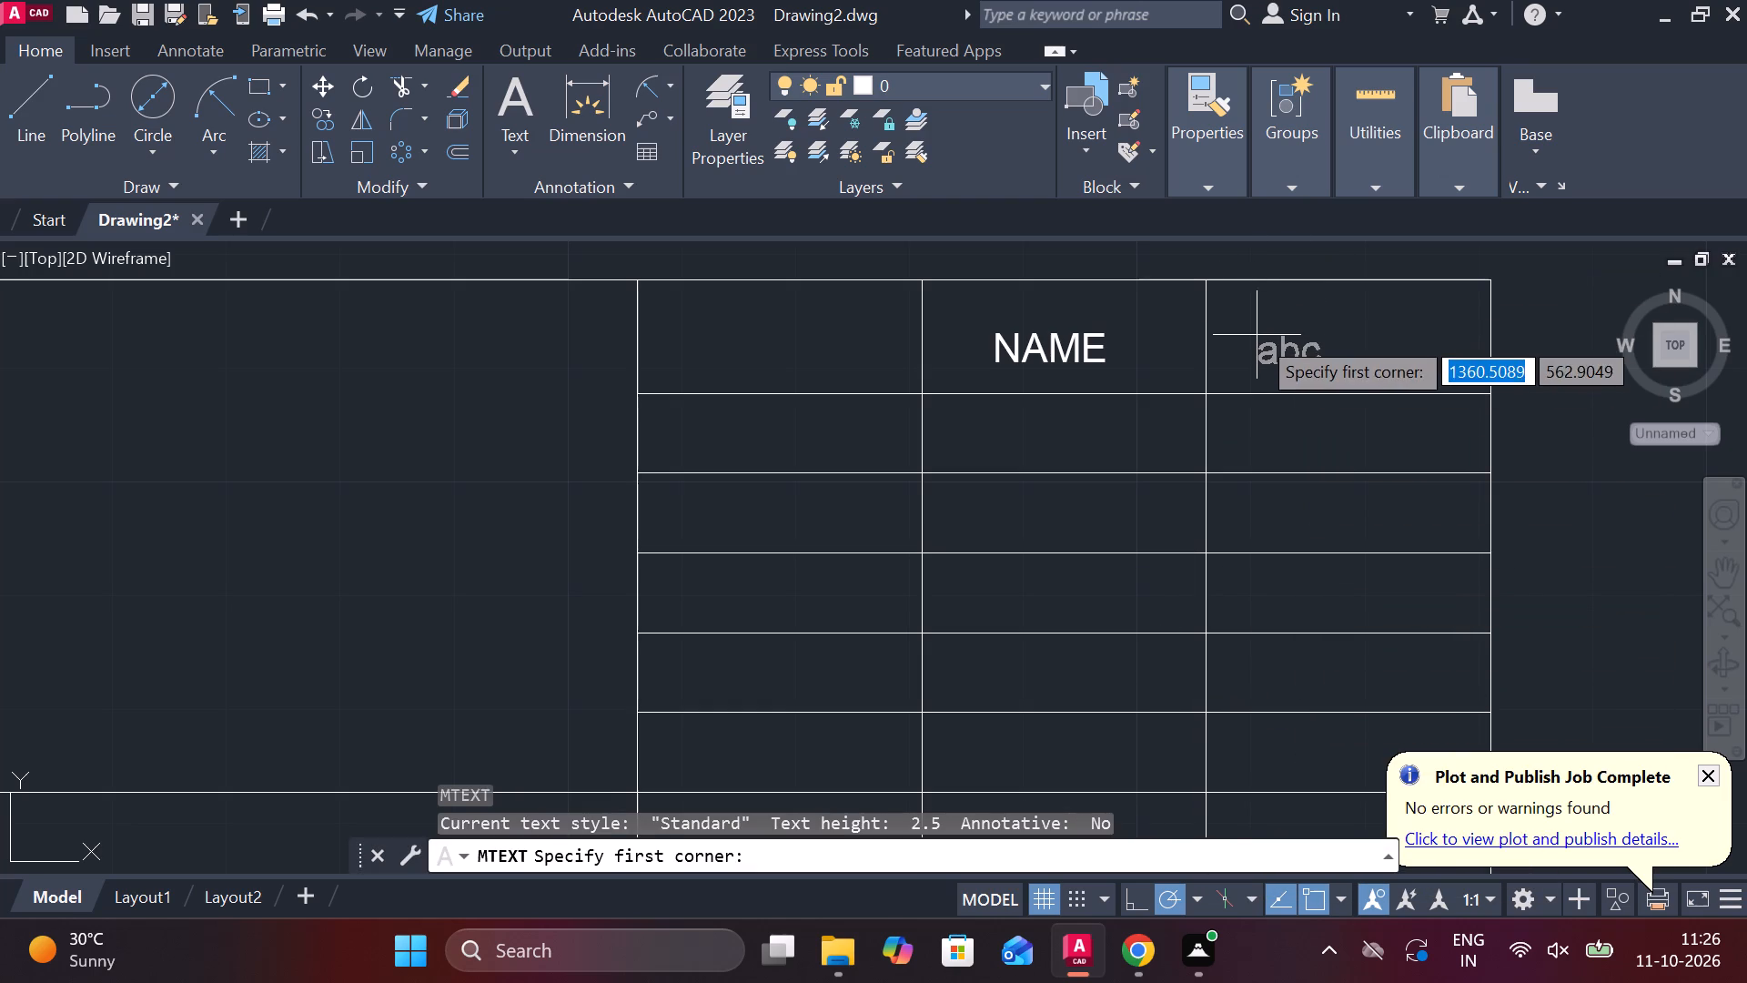
click(1257, 335)
click(1406, 357)
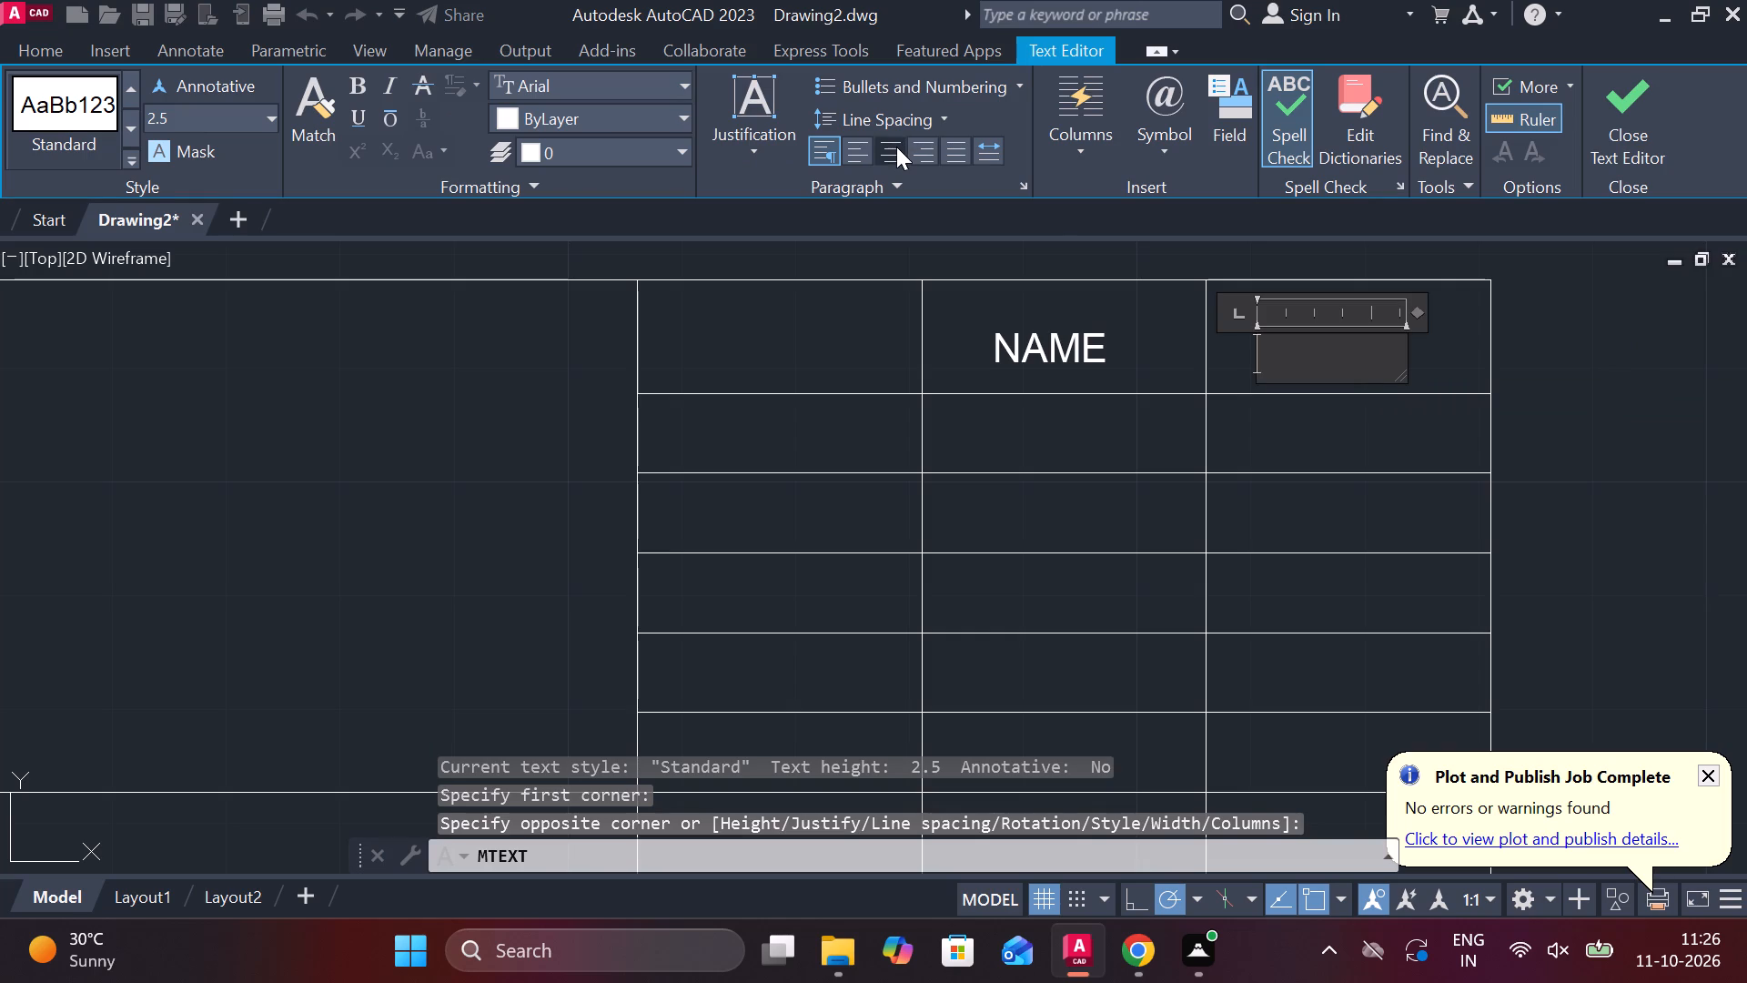
click(896, 147)
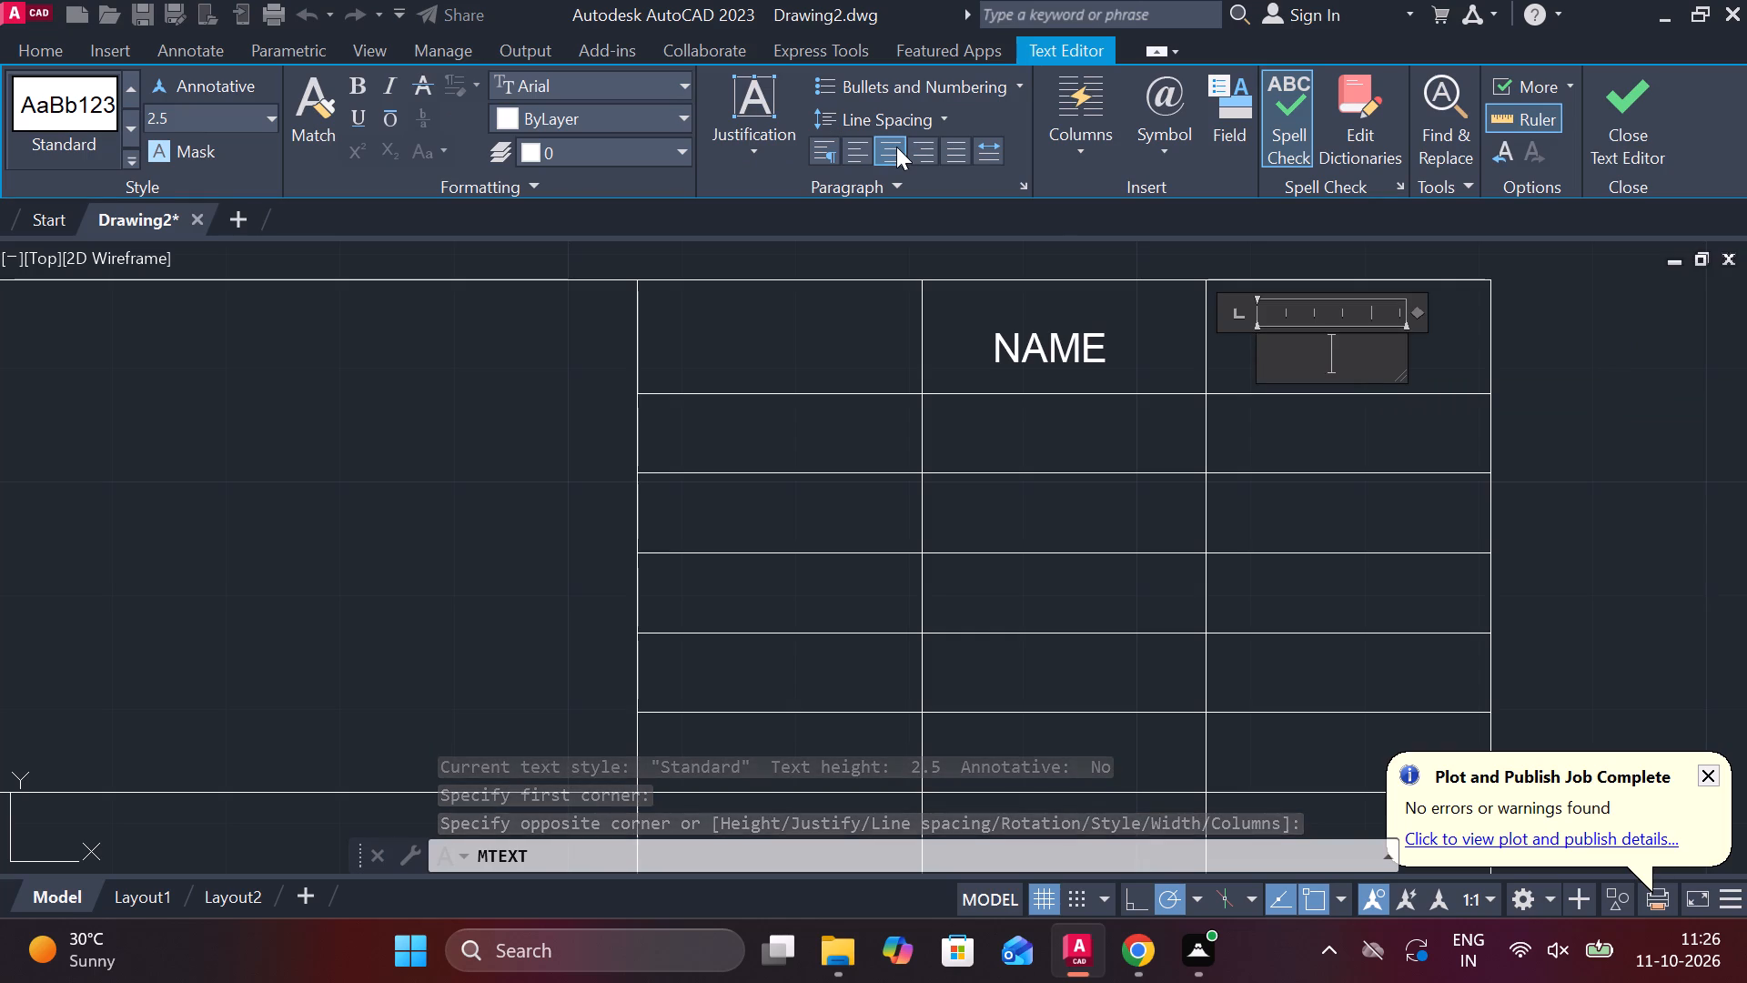
text(DATE)
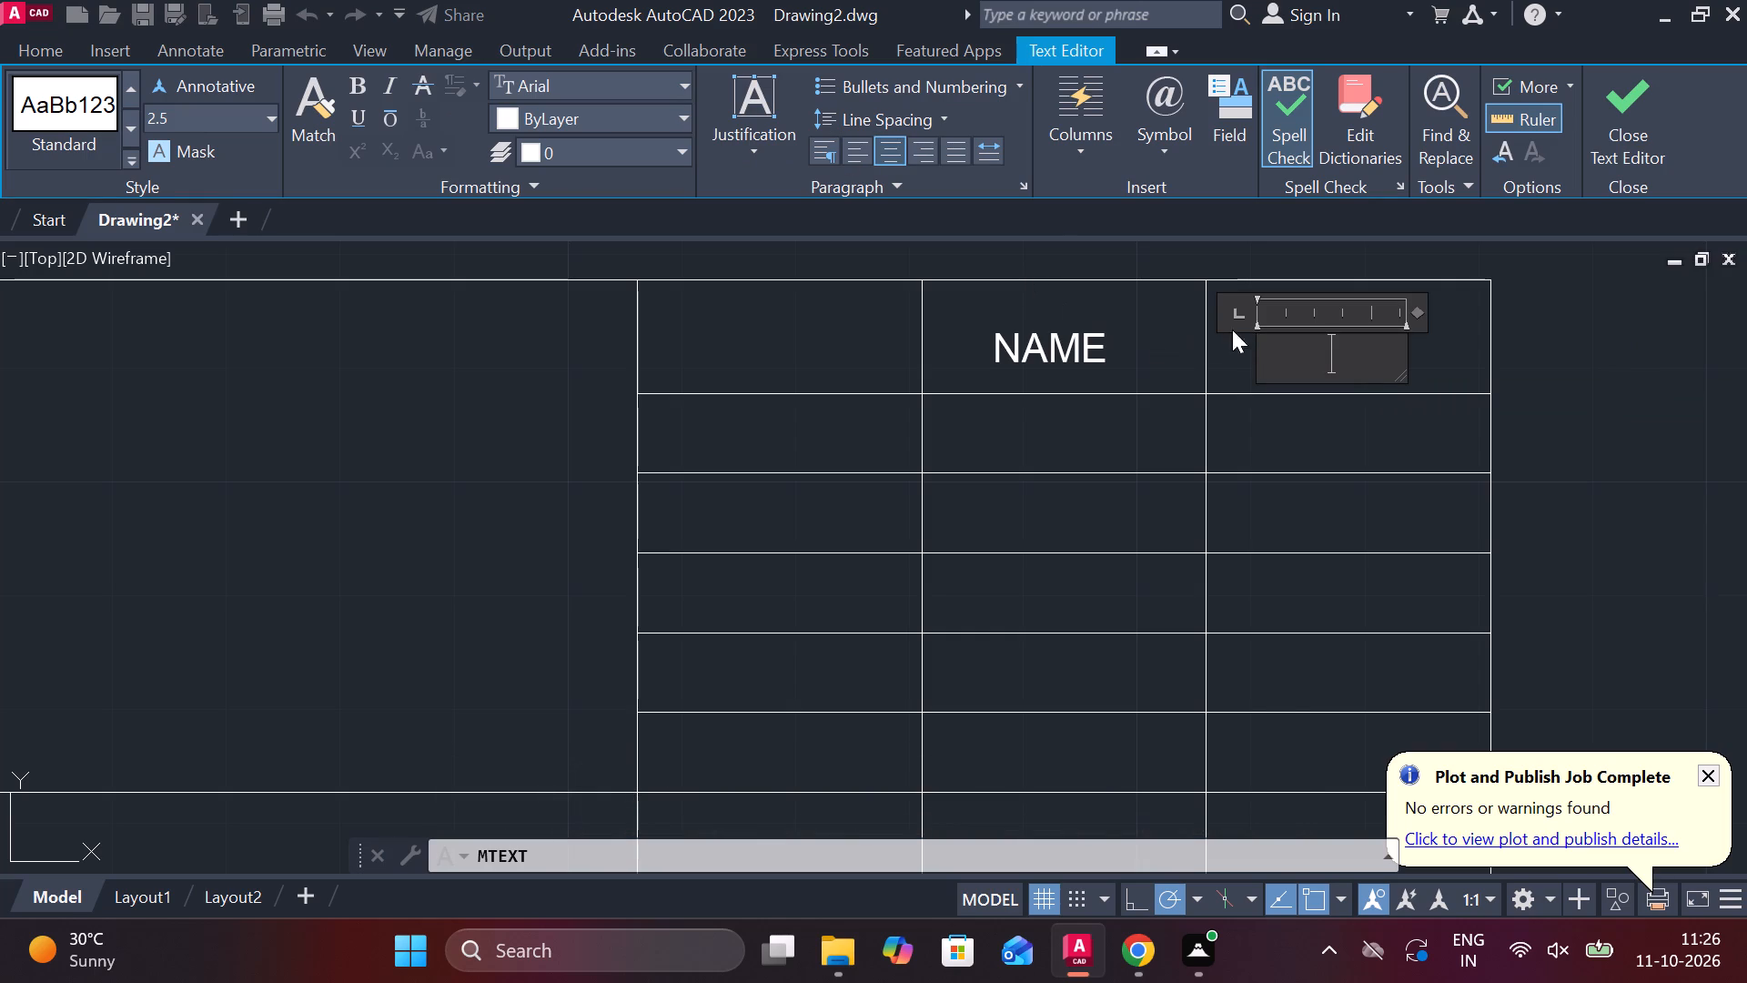
click(1359, 350)
text(DATE)
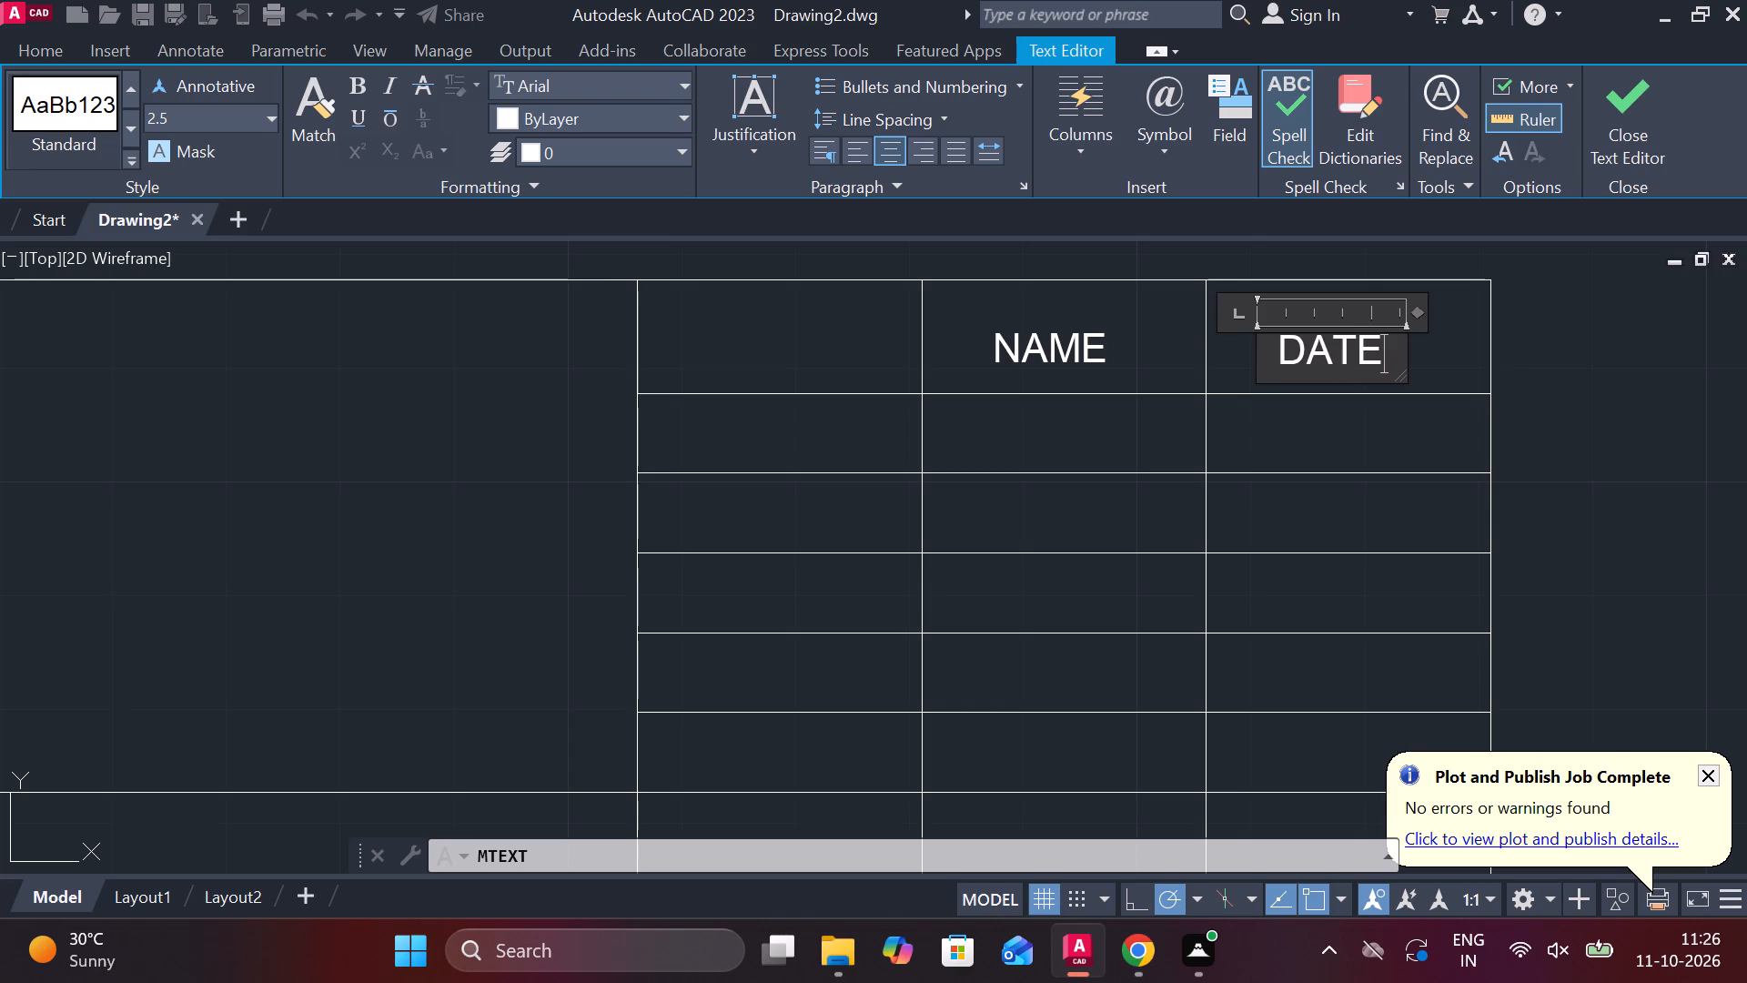
key(Return)
key(BackSpace)
key(BackSpace)
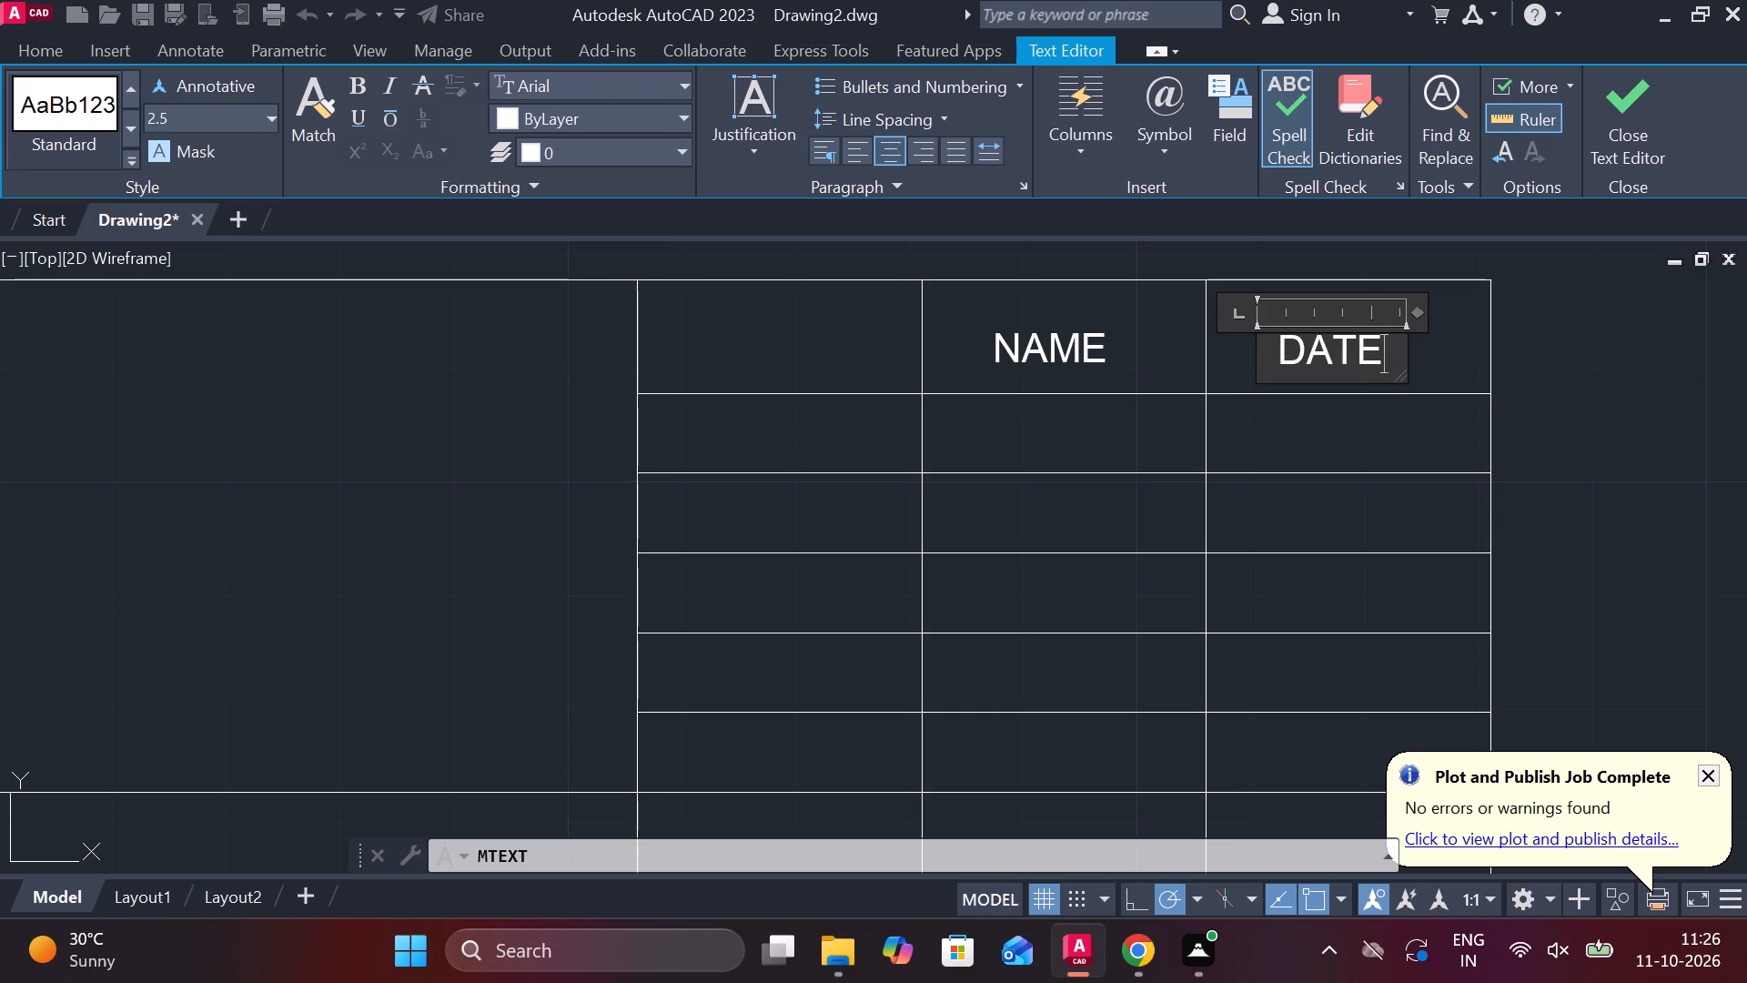
click(783, 440)
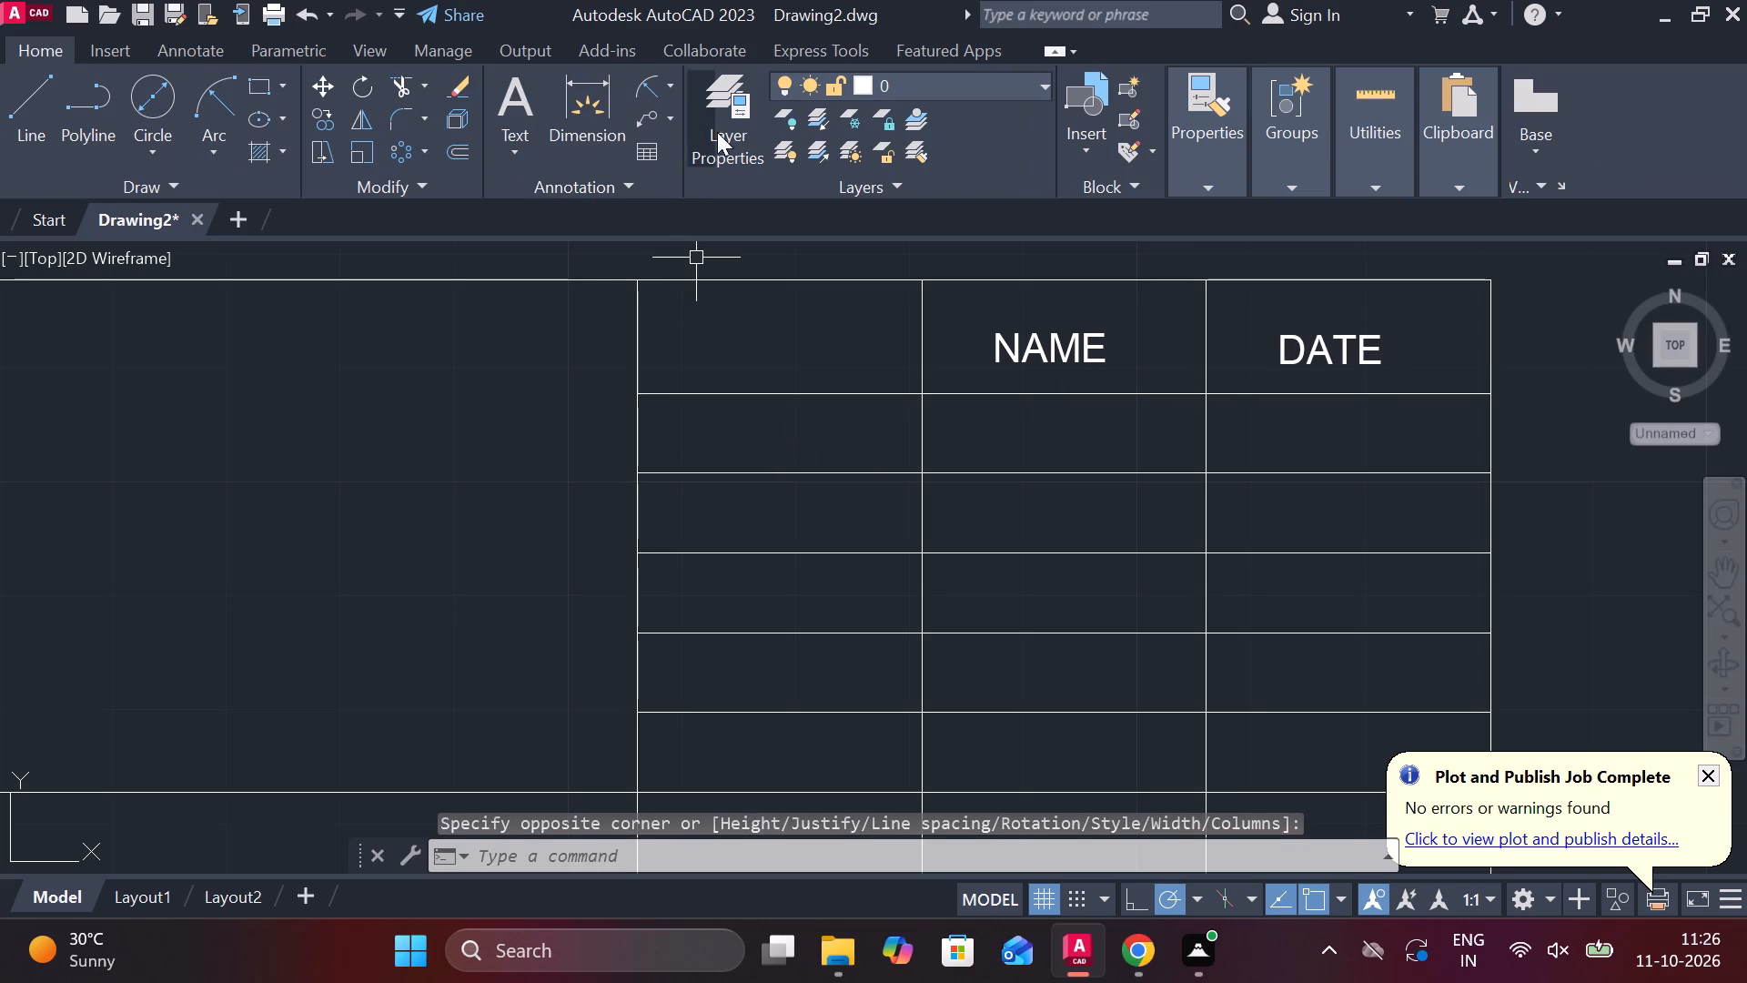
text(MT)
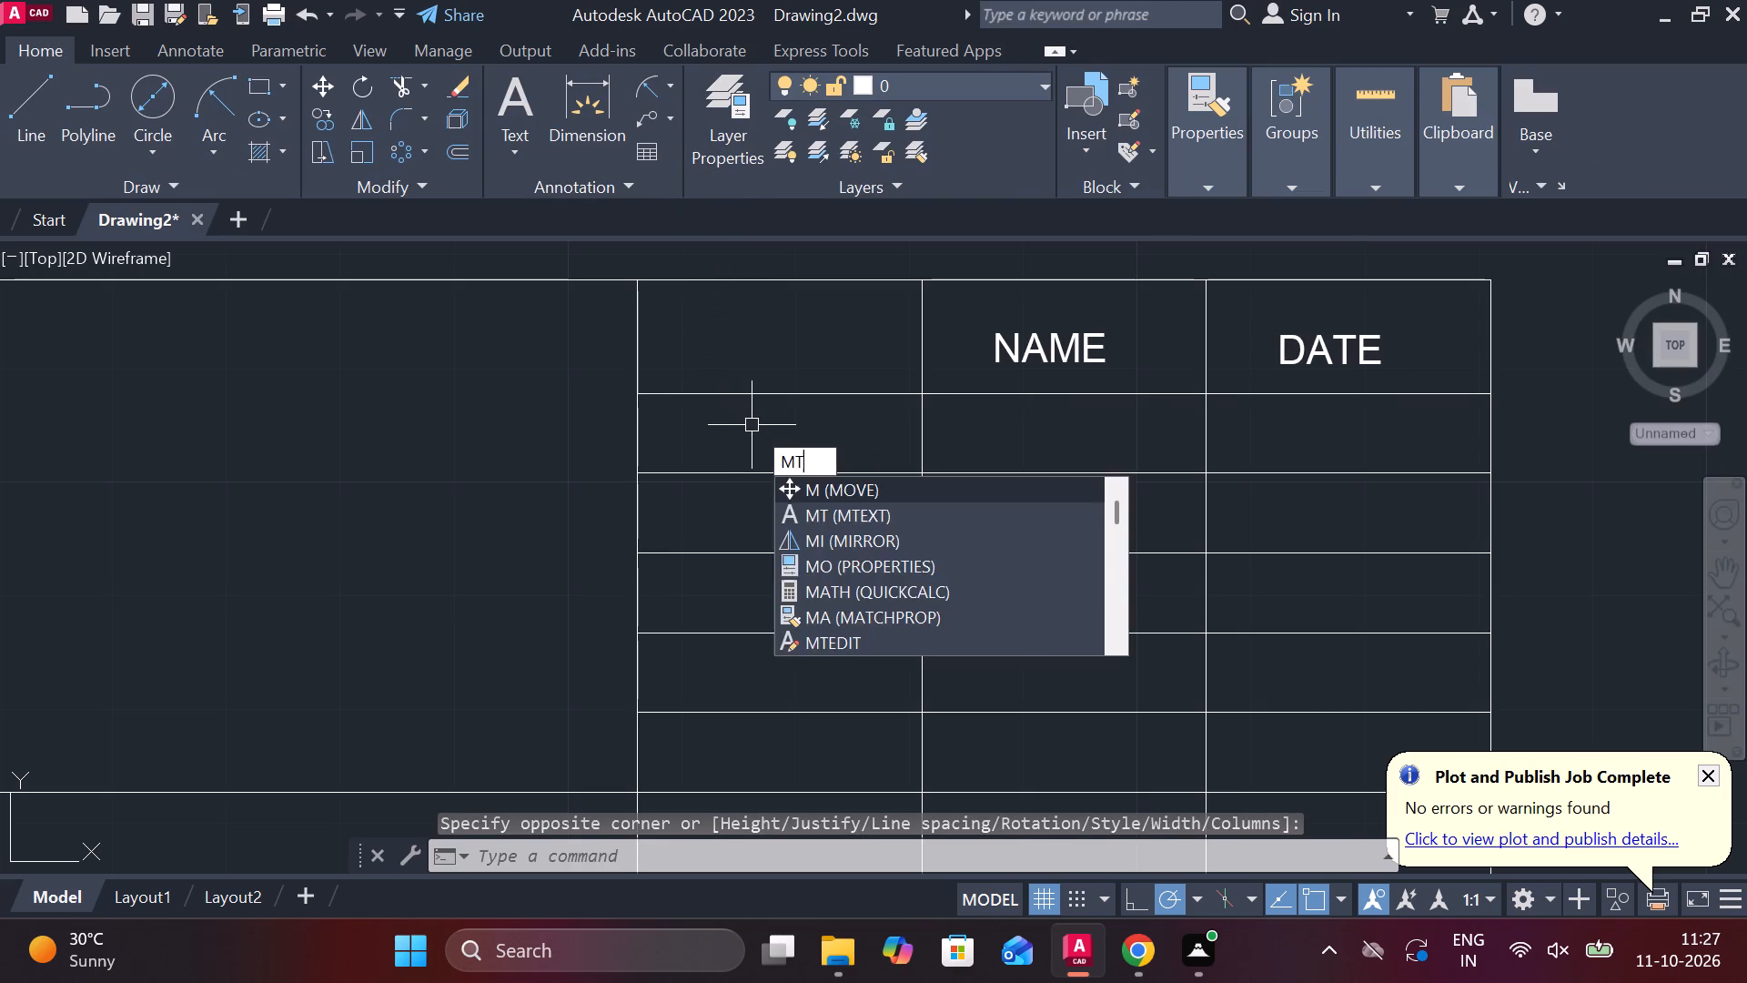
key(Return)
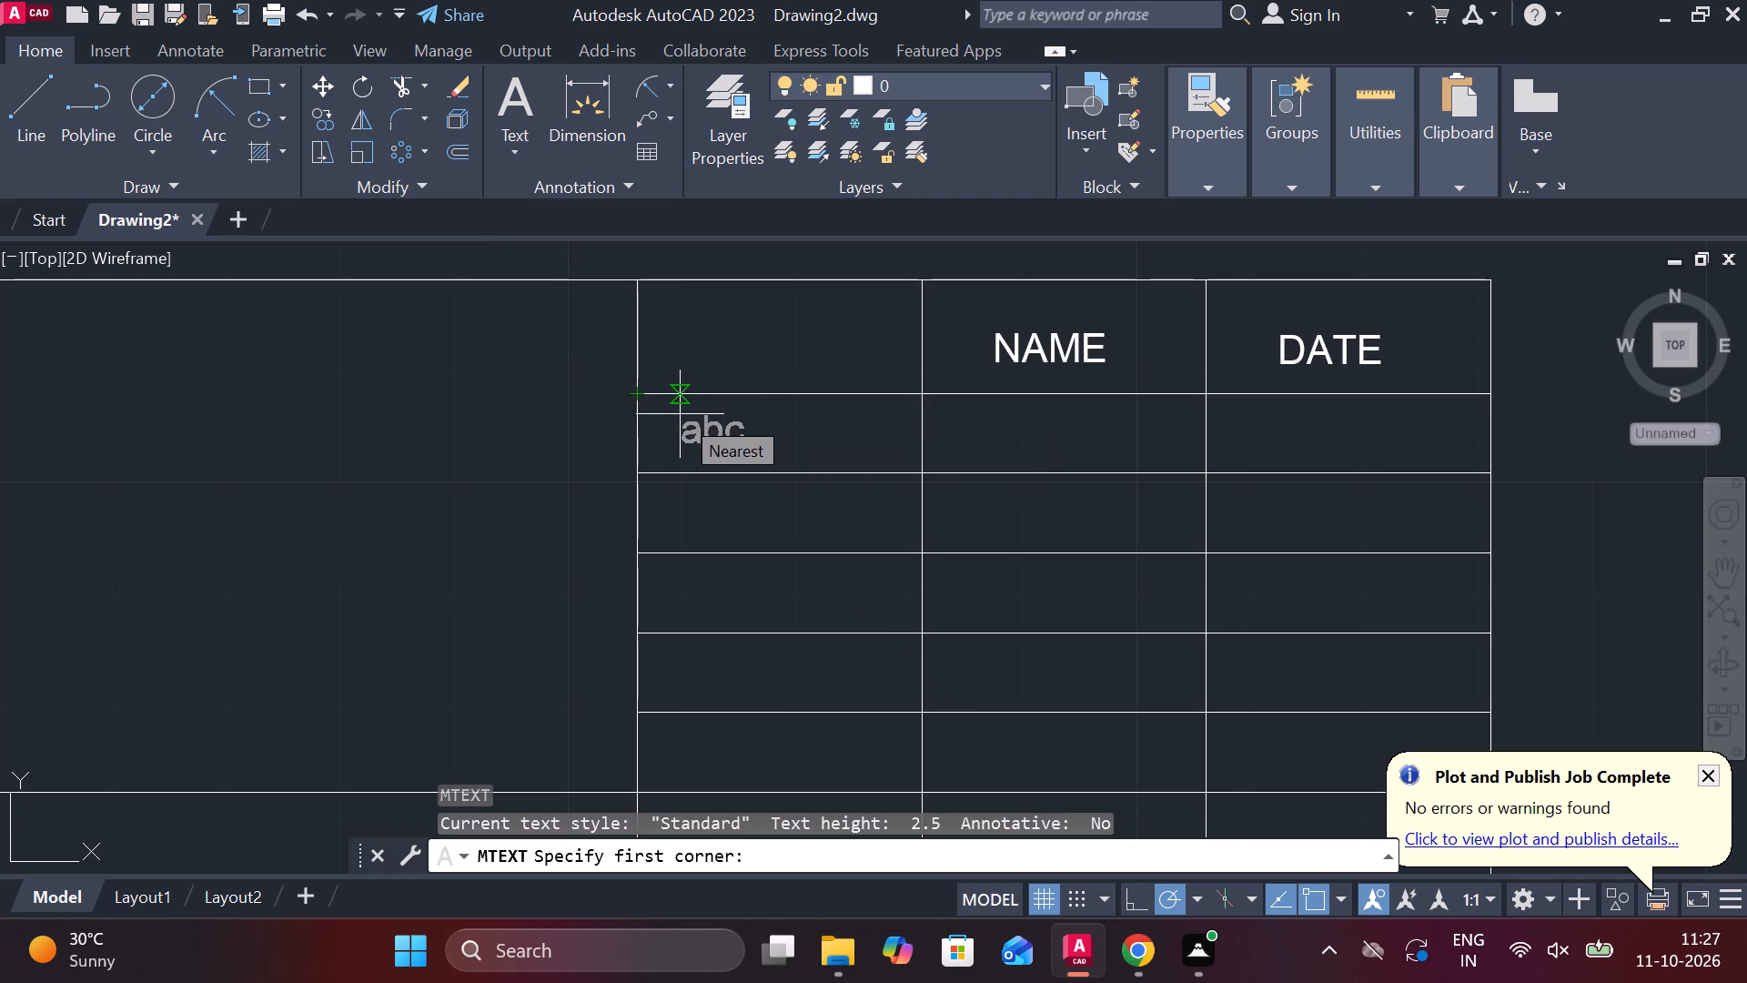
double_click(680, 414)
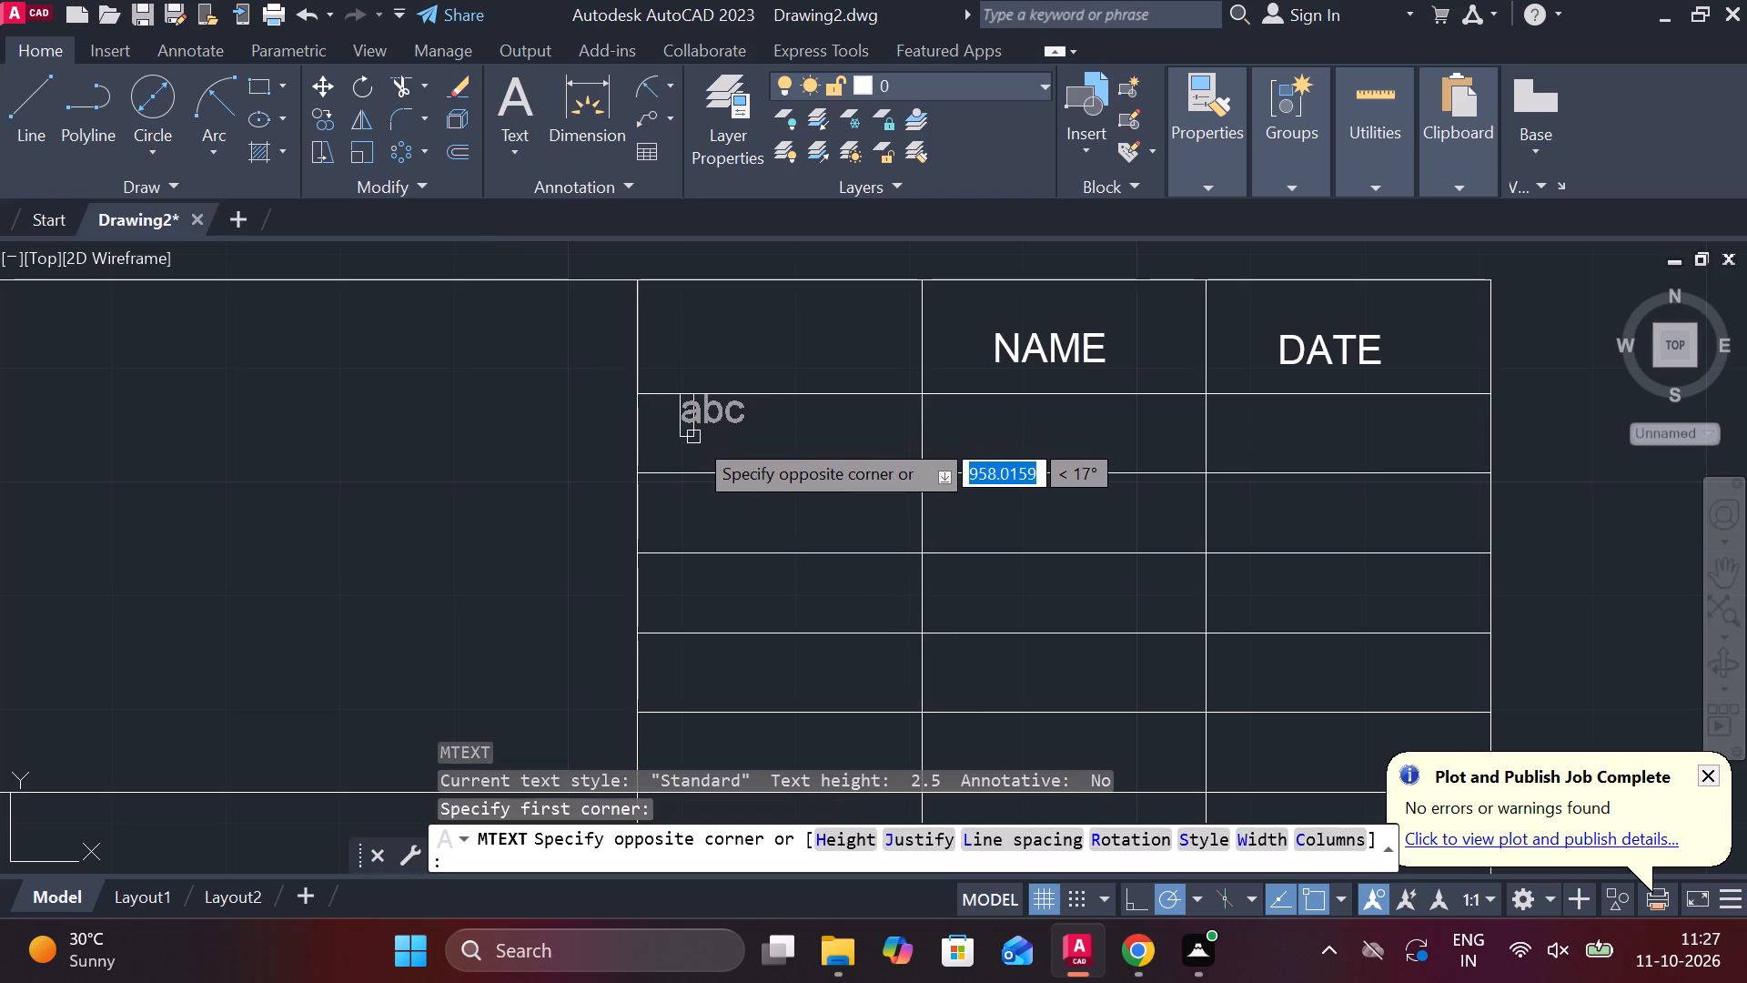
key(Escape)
Add centred multiline text DESIGNED at the start of the first column's second-row cell.
text(MT)
key(Return)
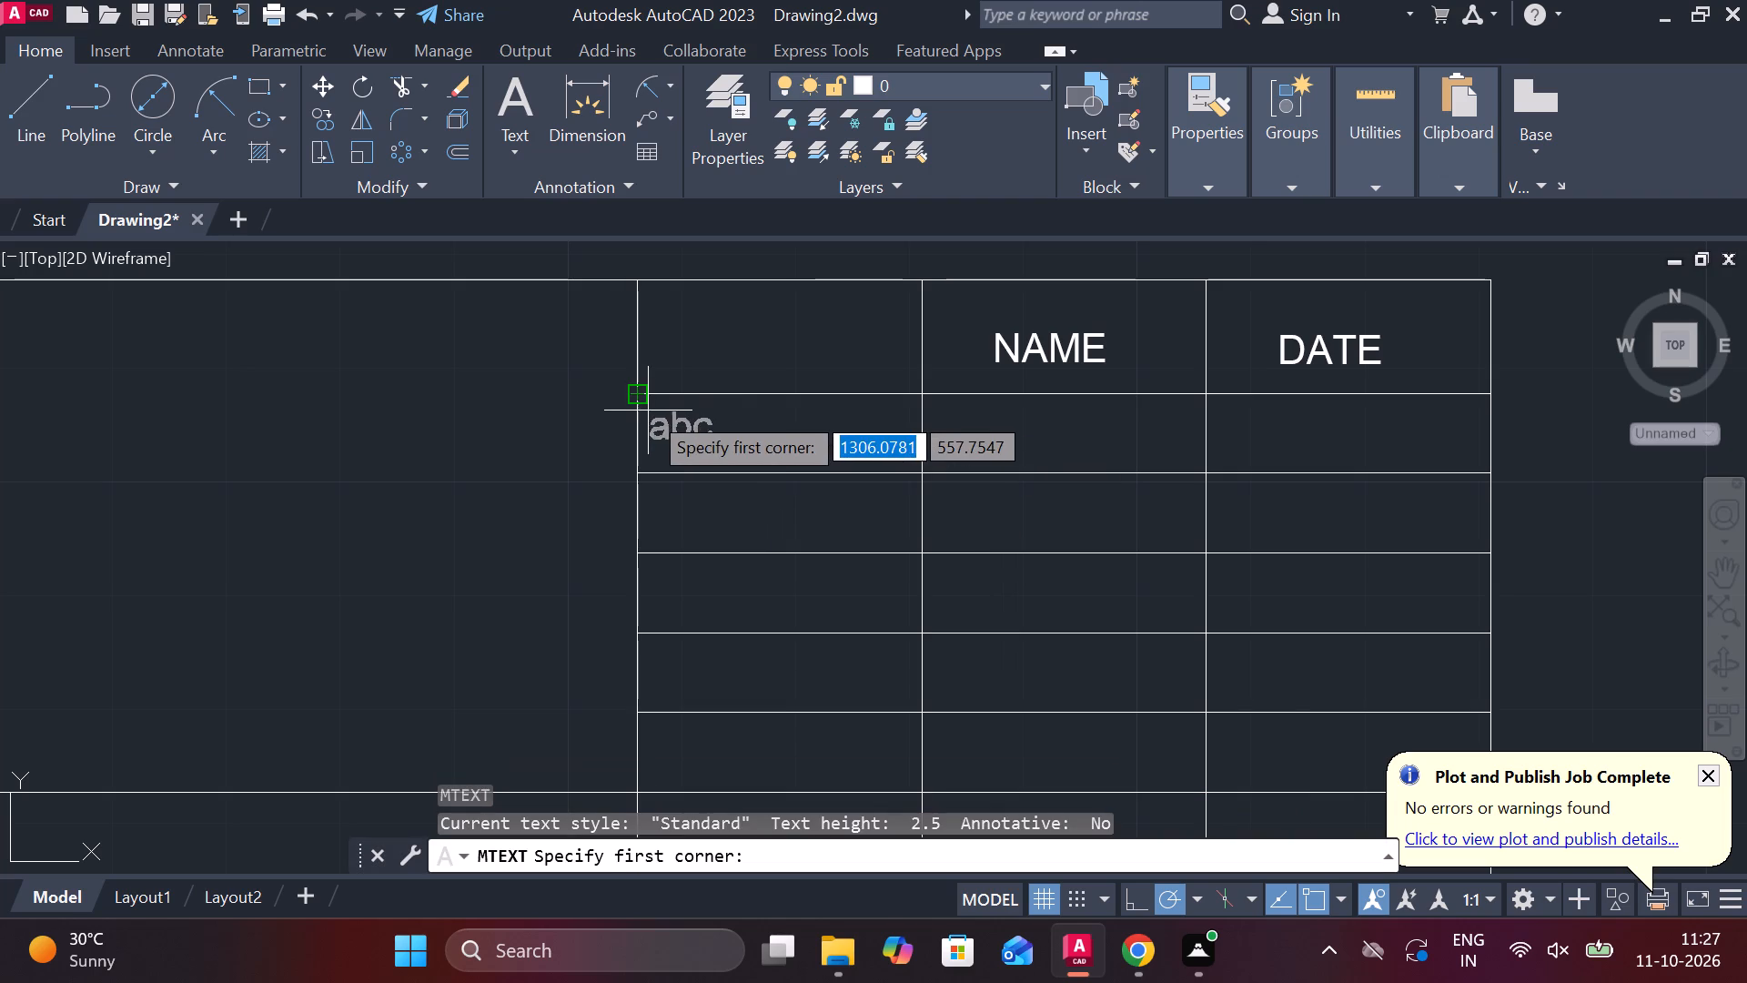
click(664, 418)
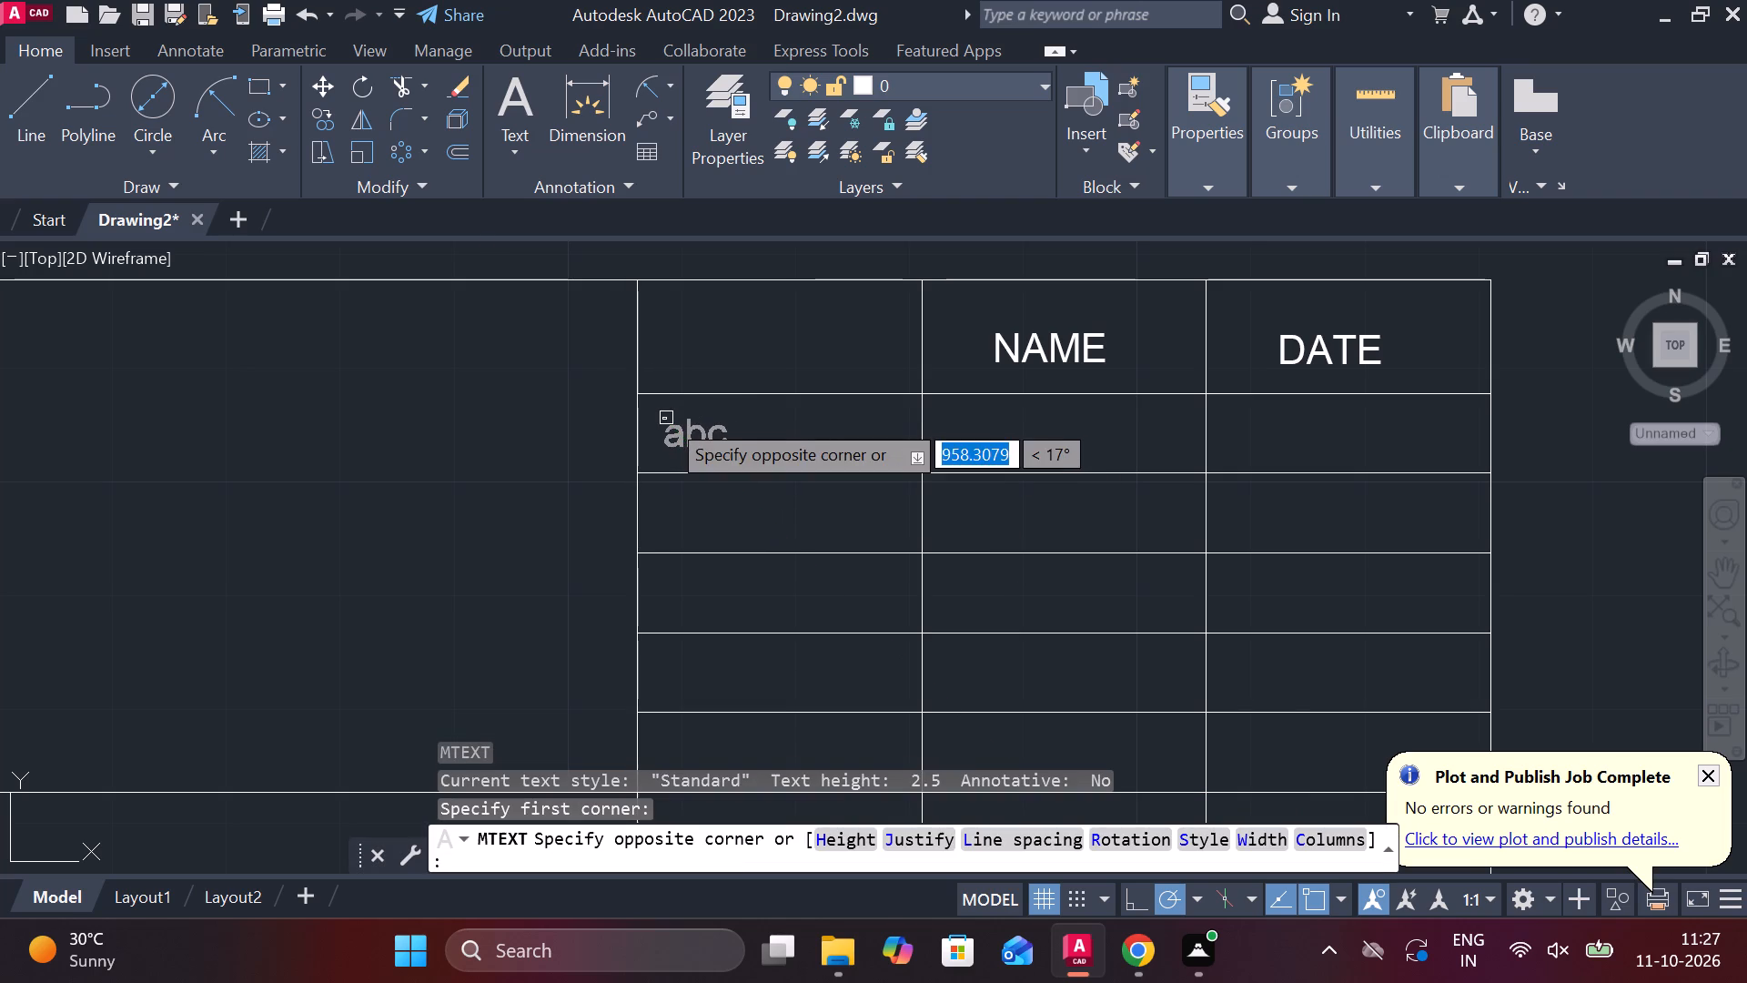
double_click(670, 420)
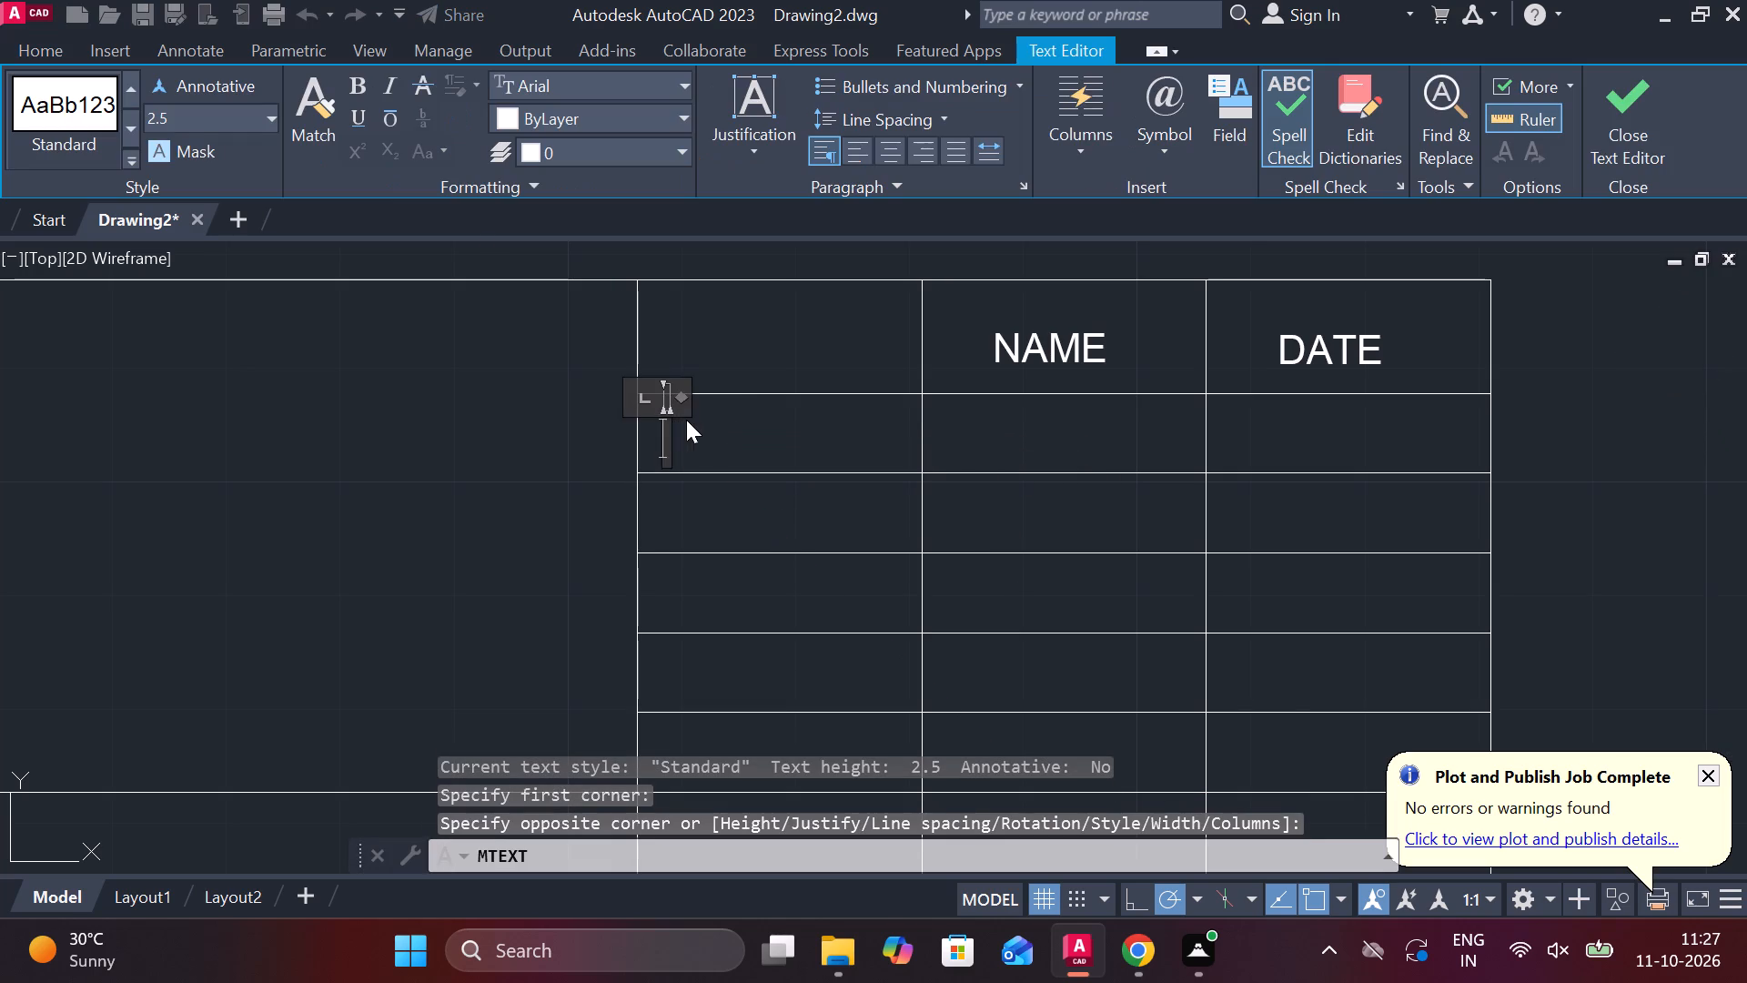
click(884, 157)
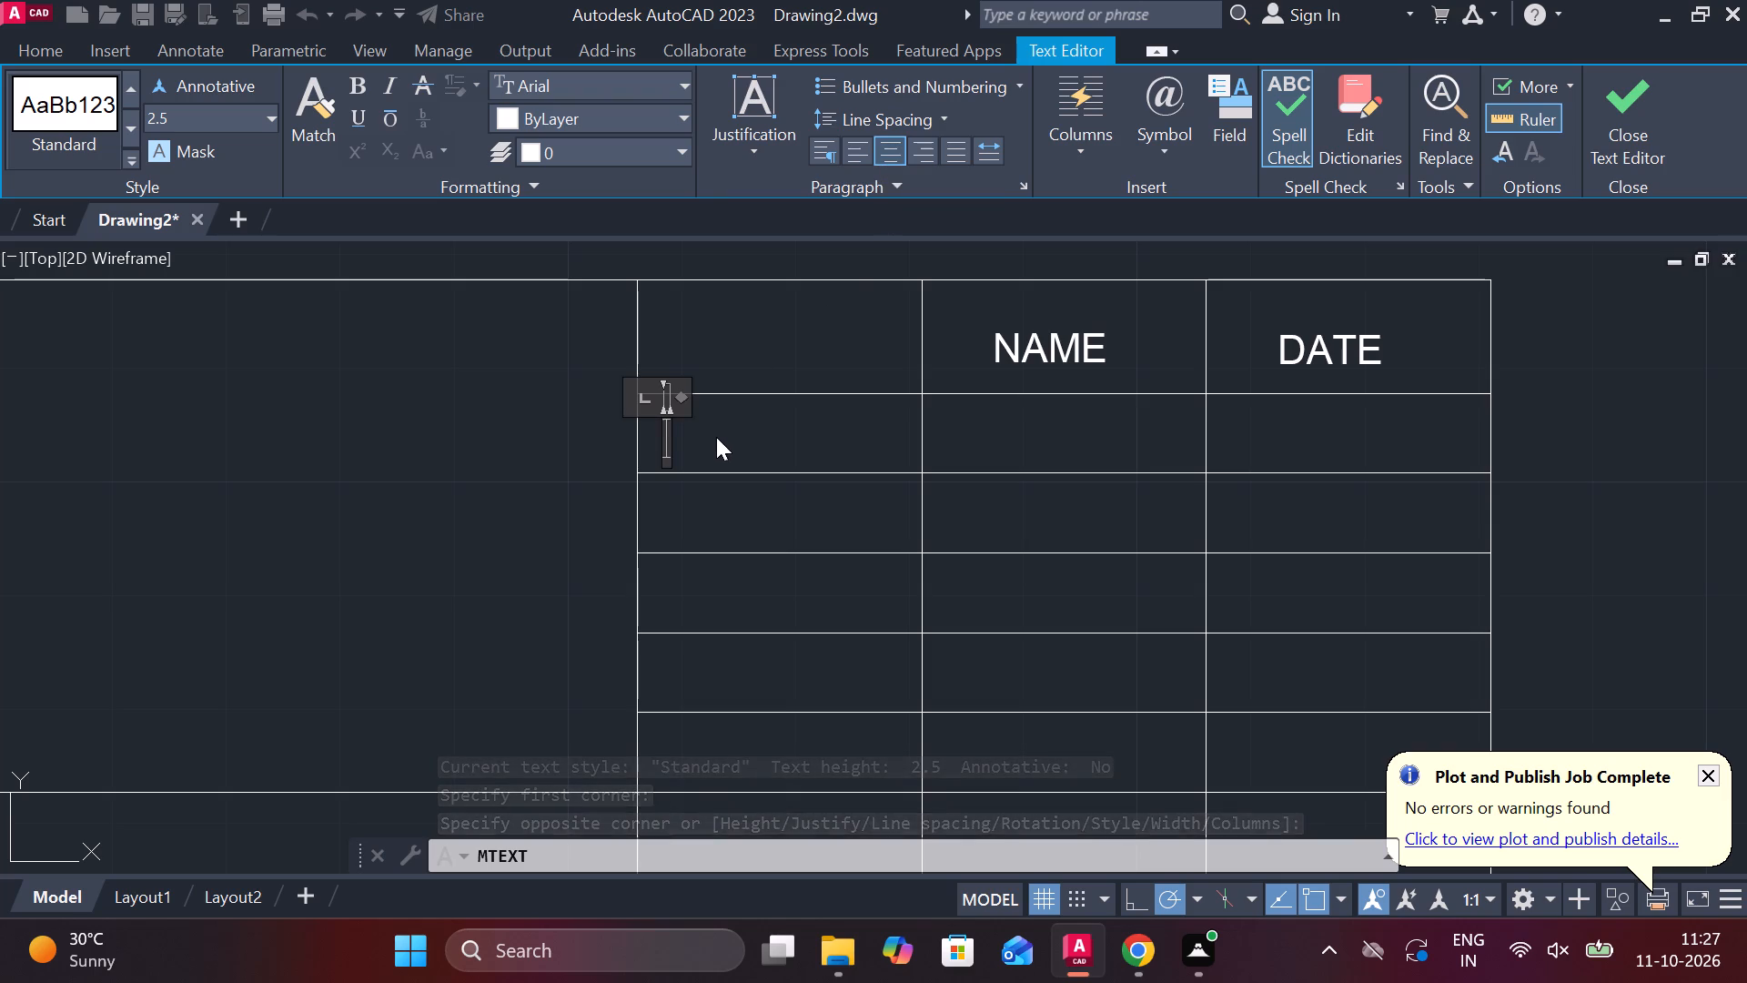
text(DES)
key(i)
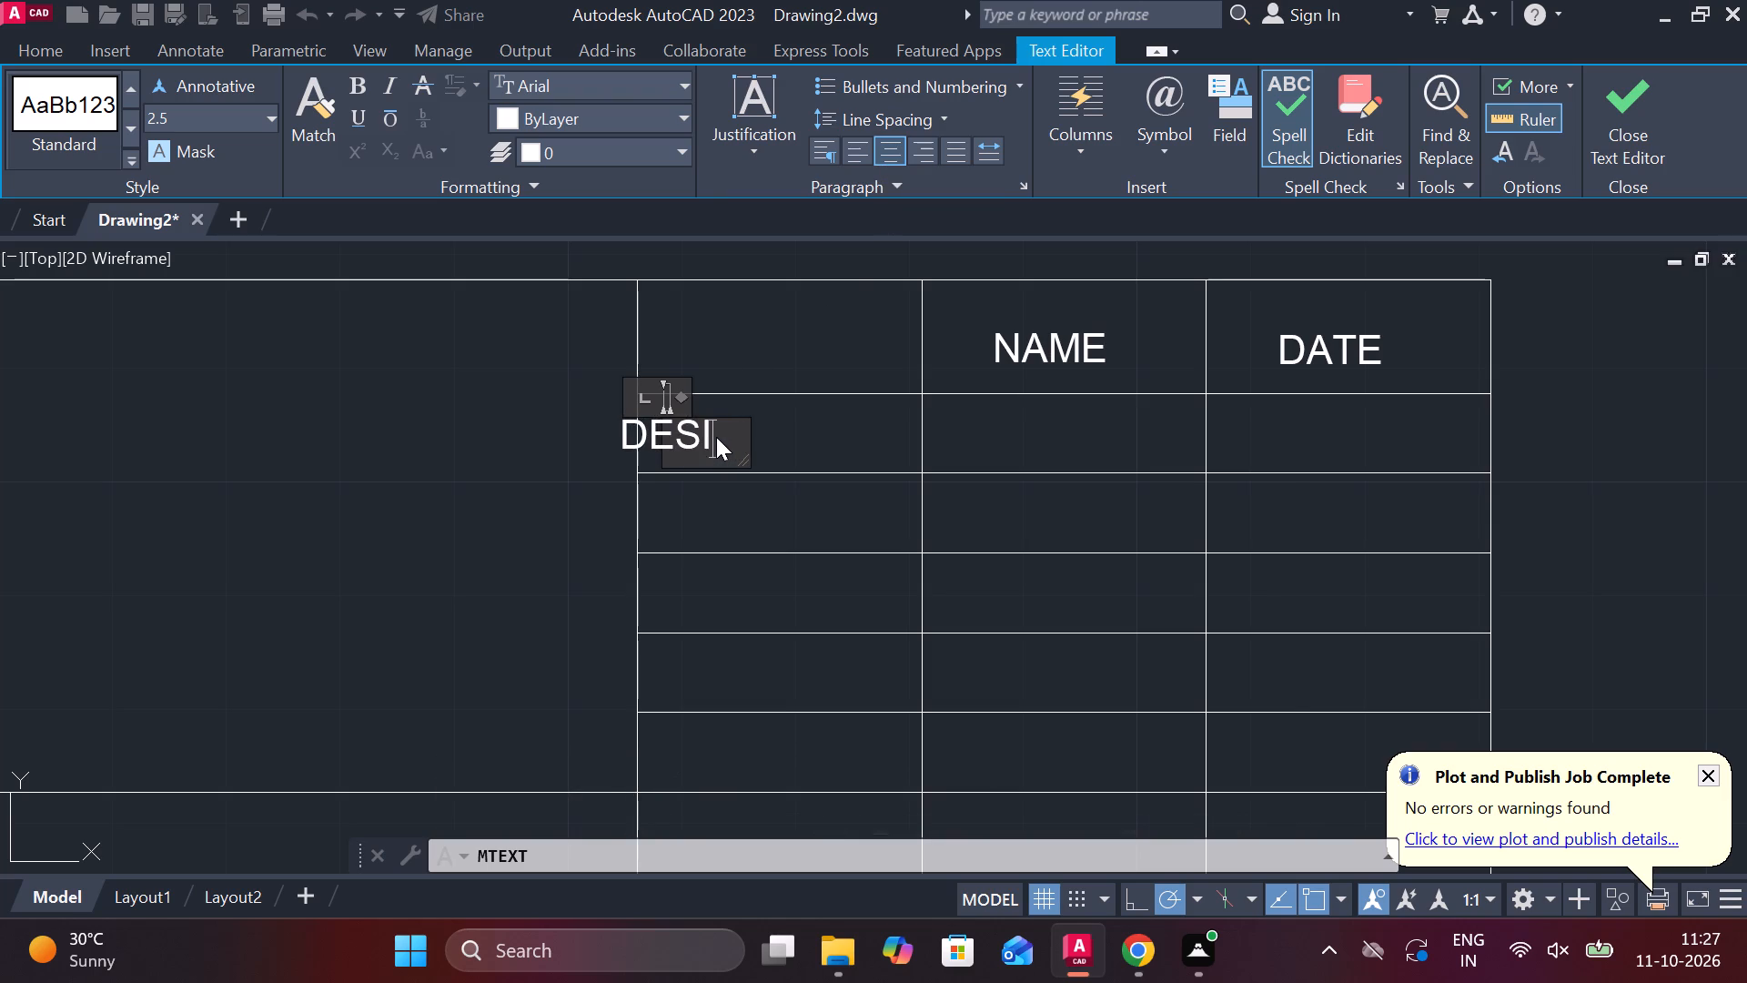
key(g)
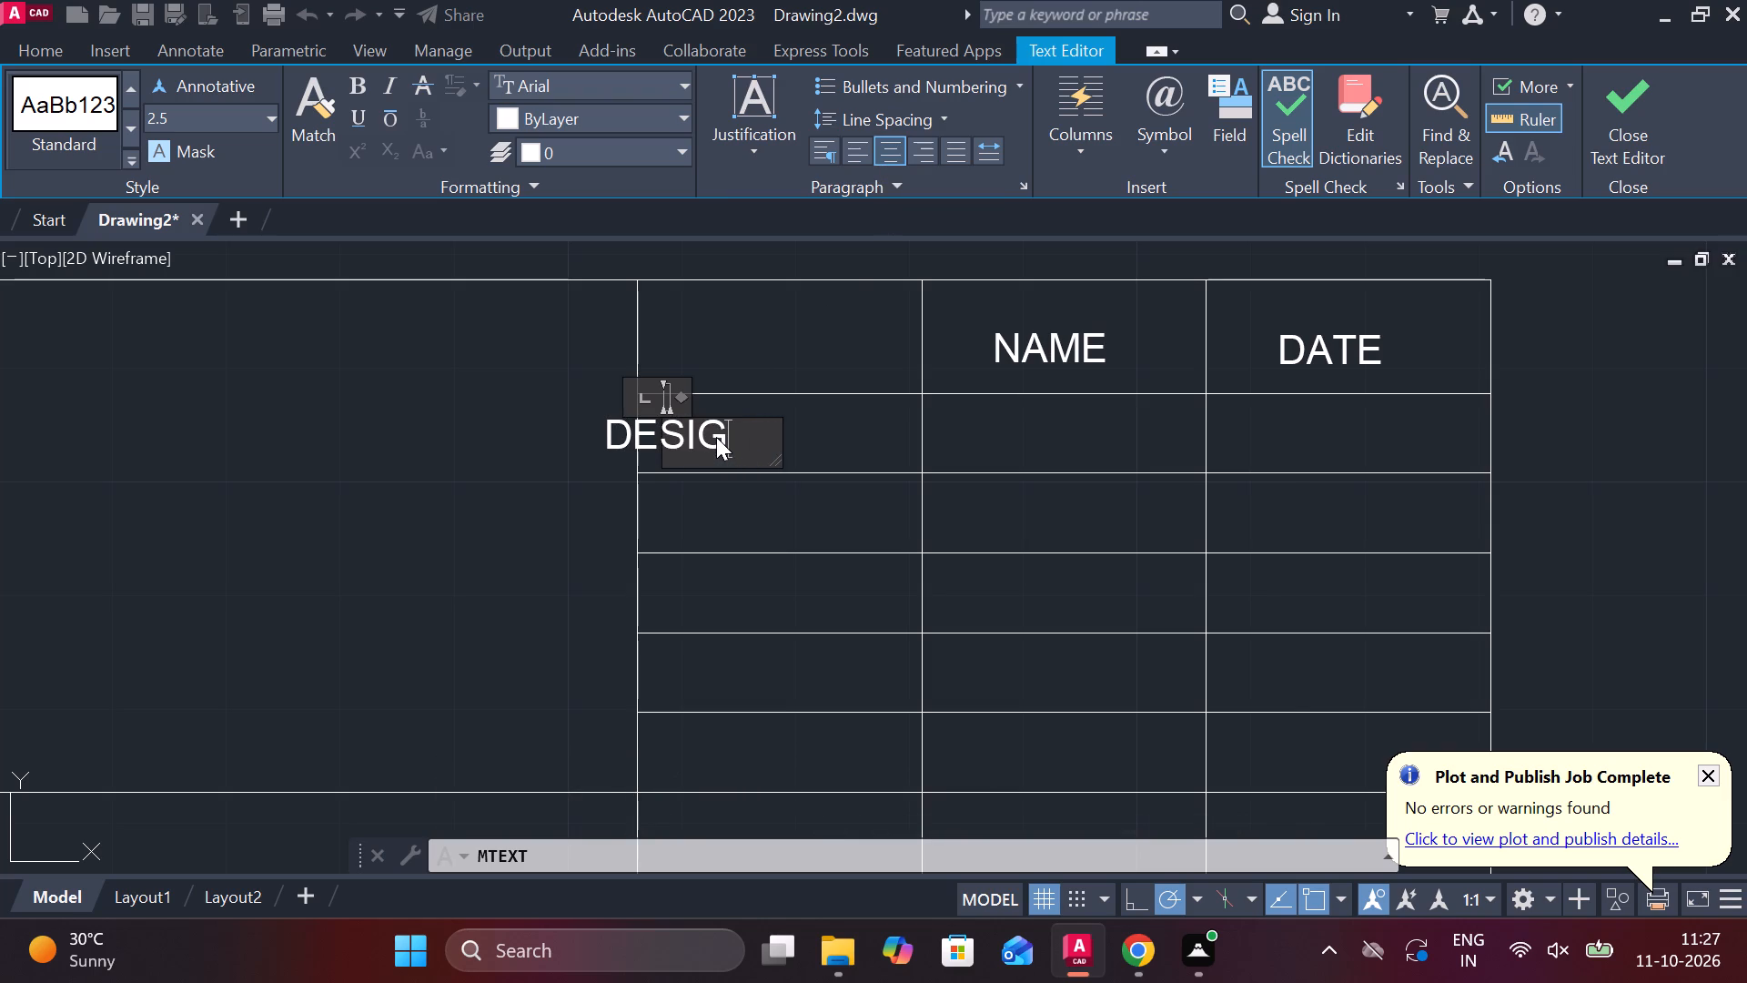
text(NED)
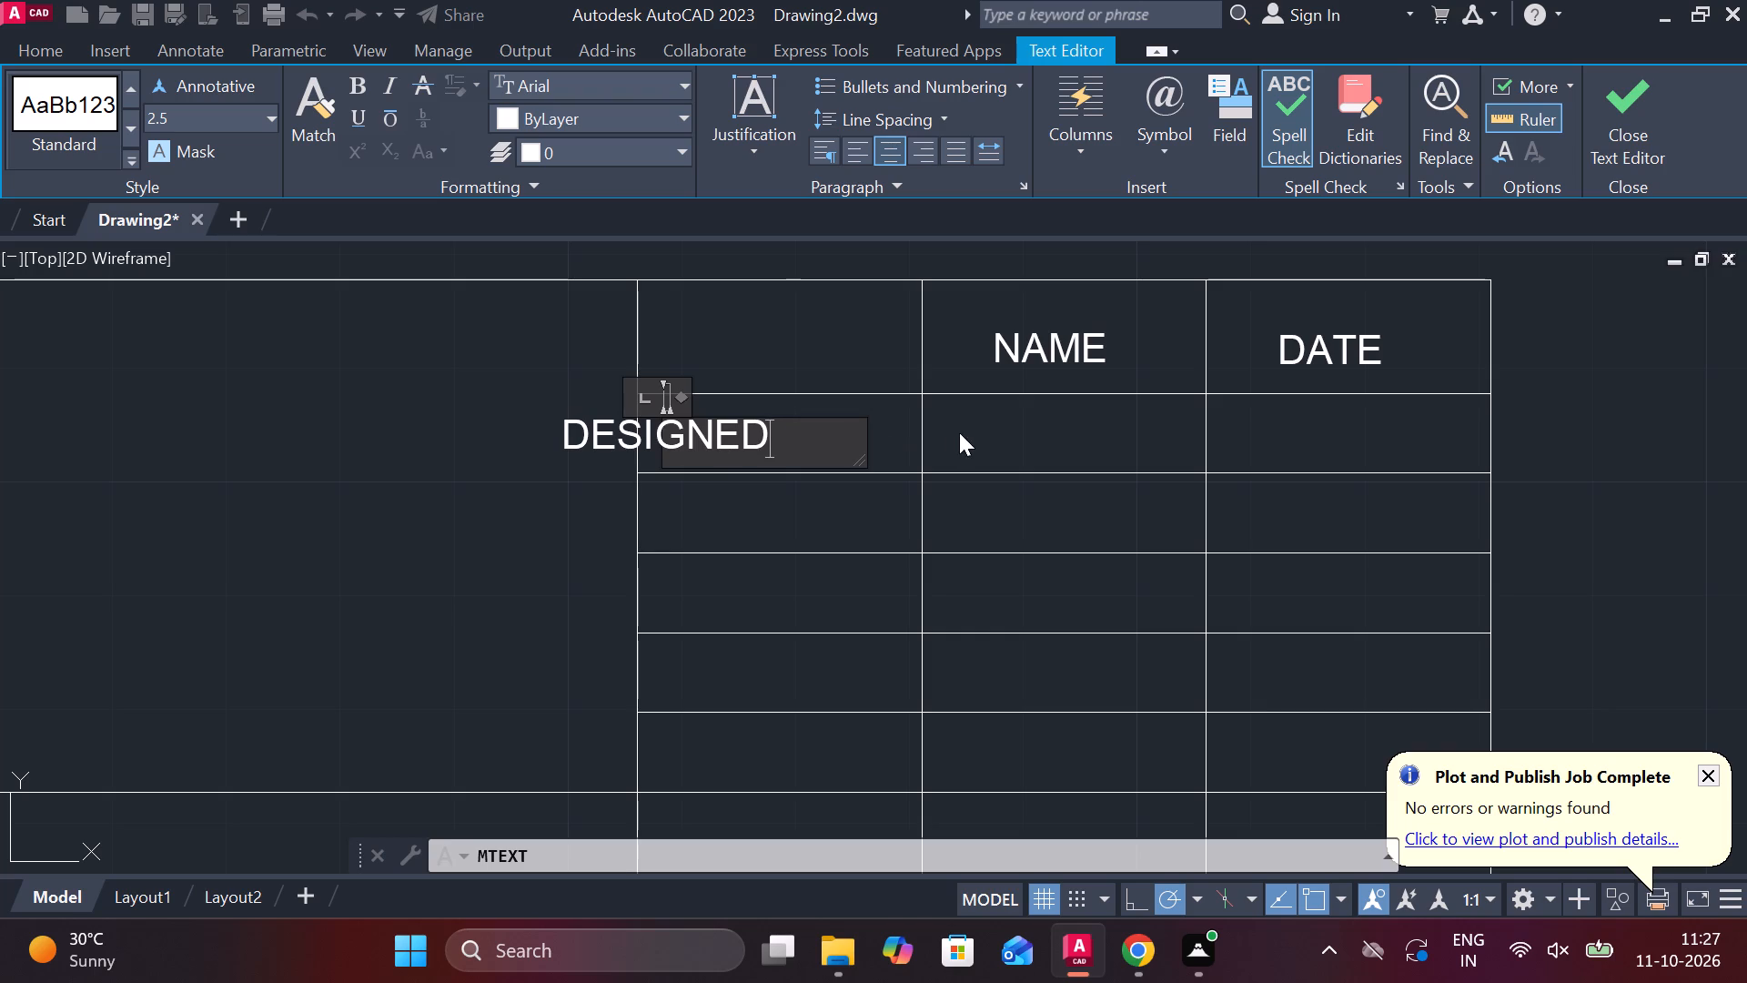
click(998, 429)
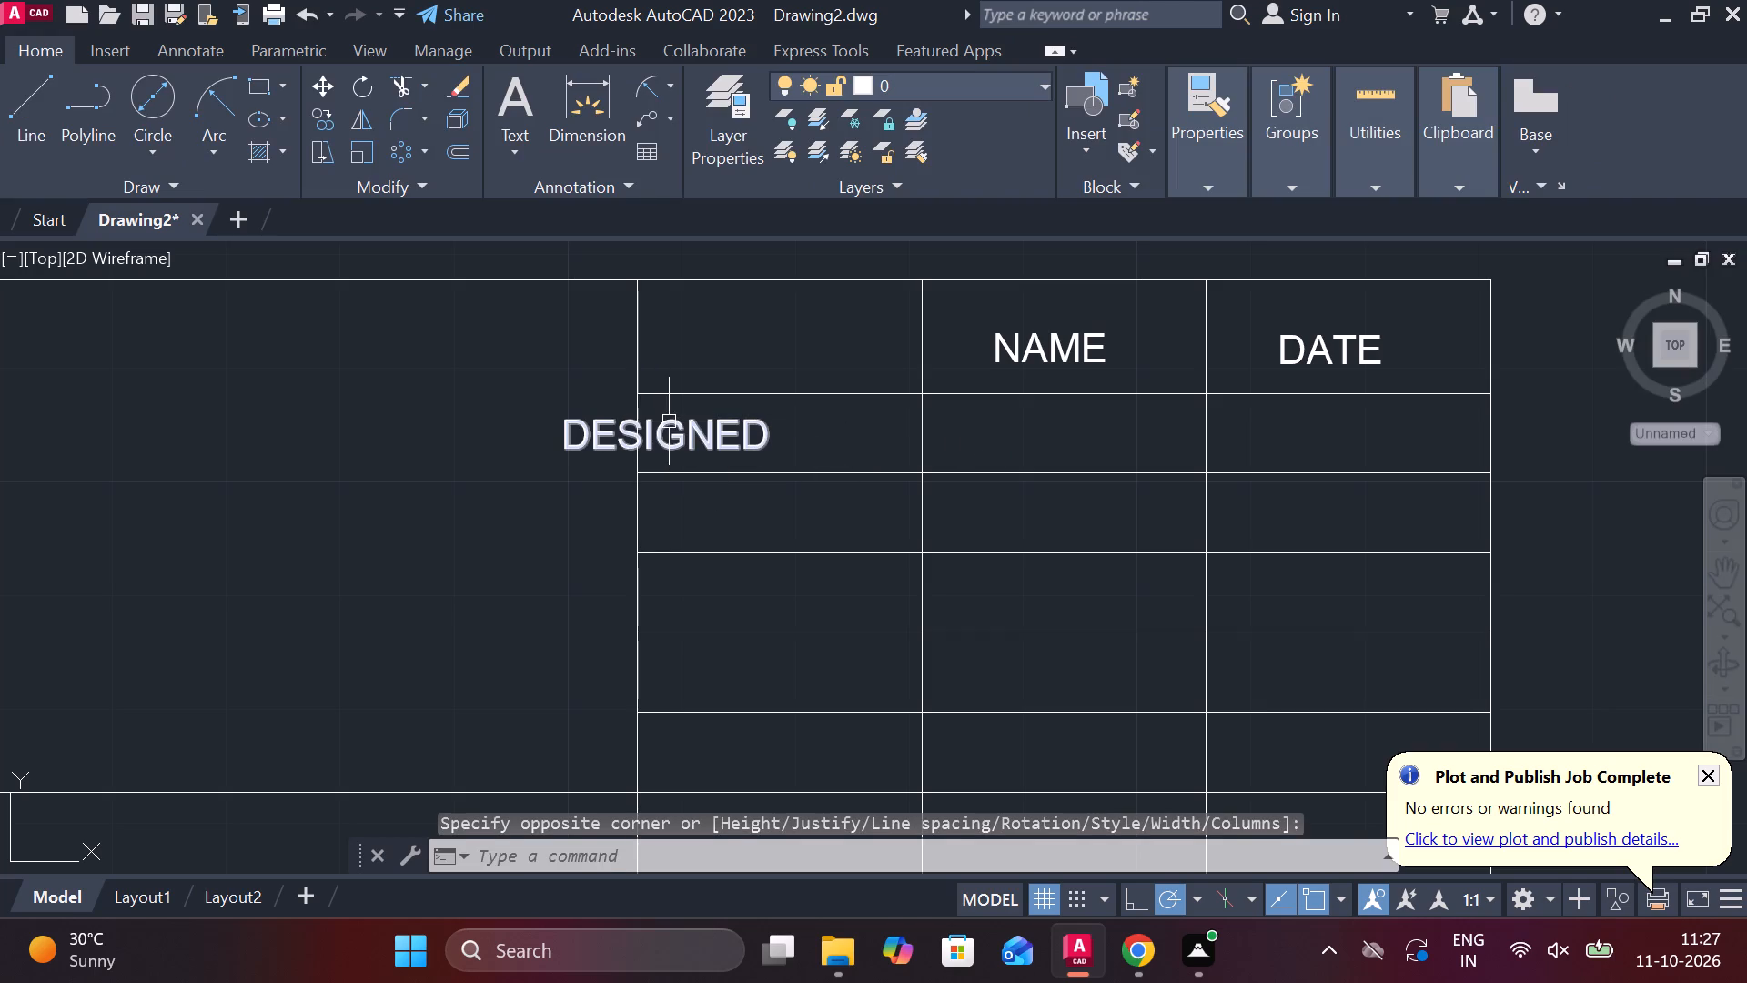
Move the DESIGNED text horizontally so it sits inside its cell in the first column.
click(669, 439)
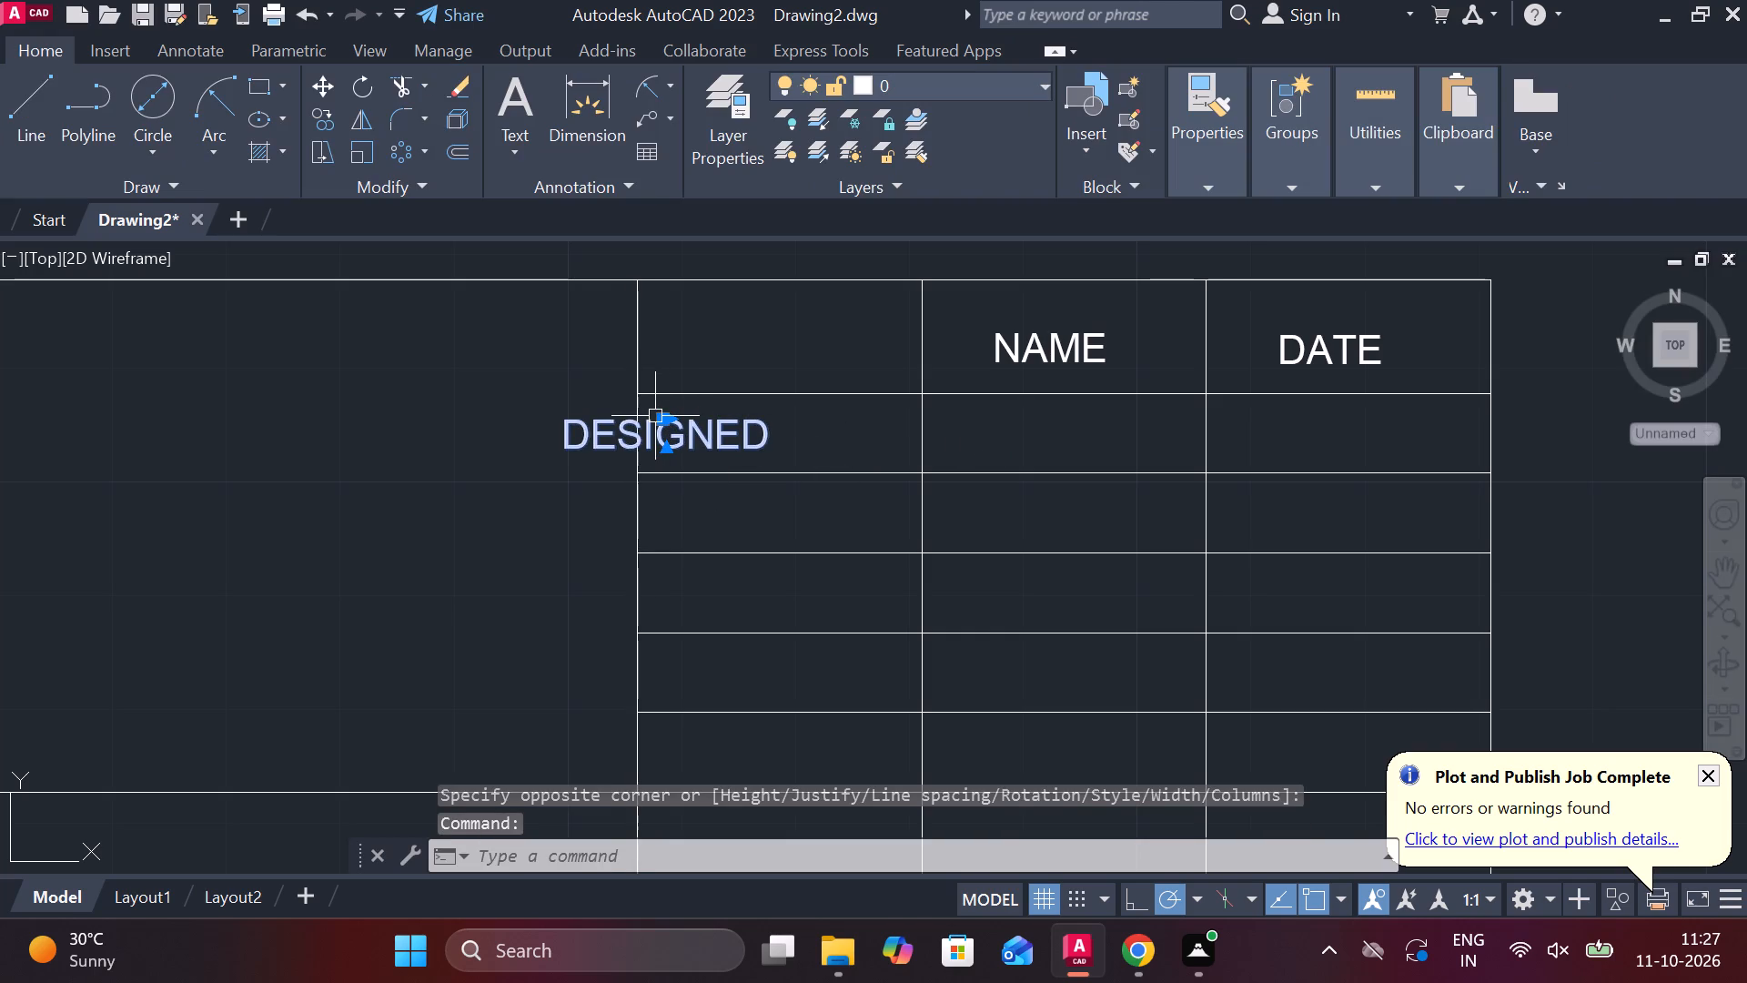
click(661, 416)
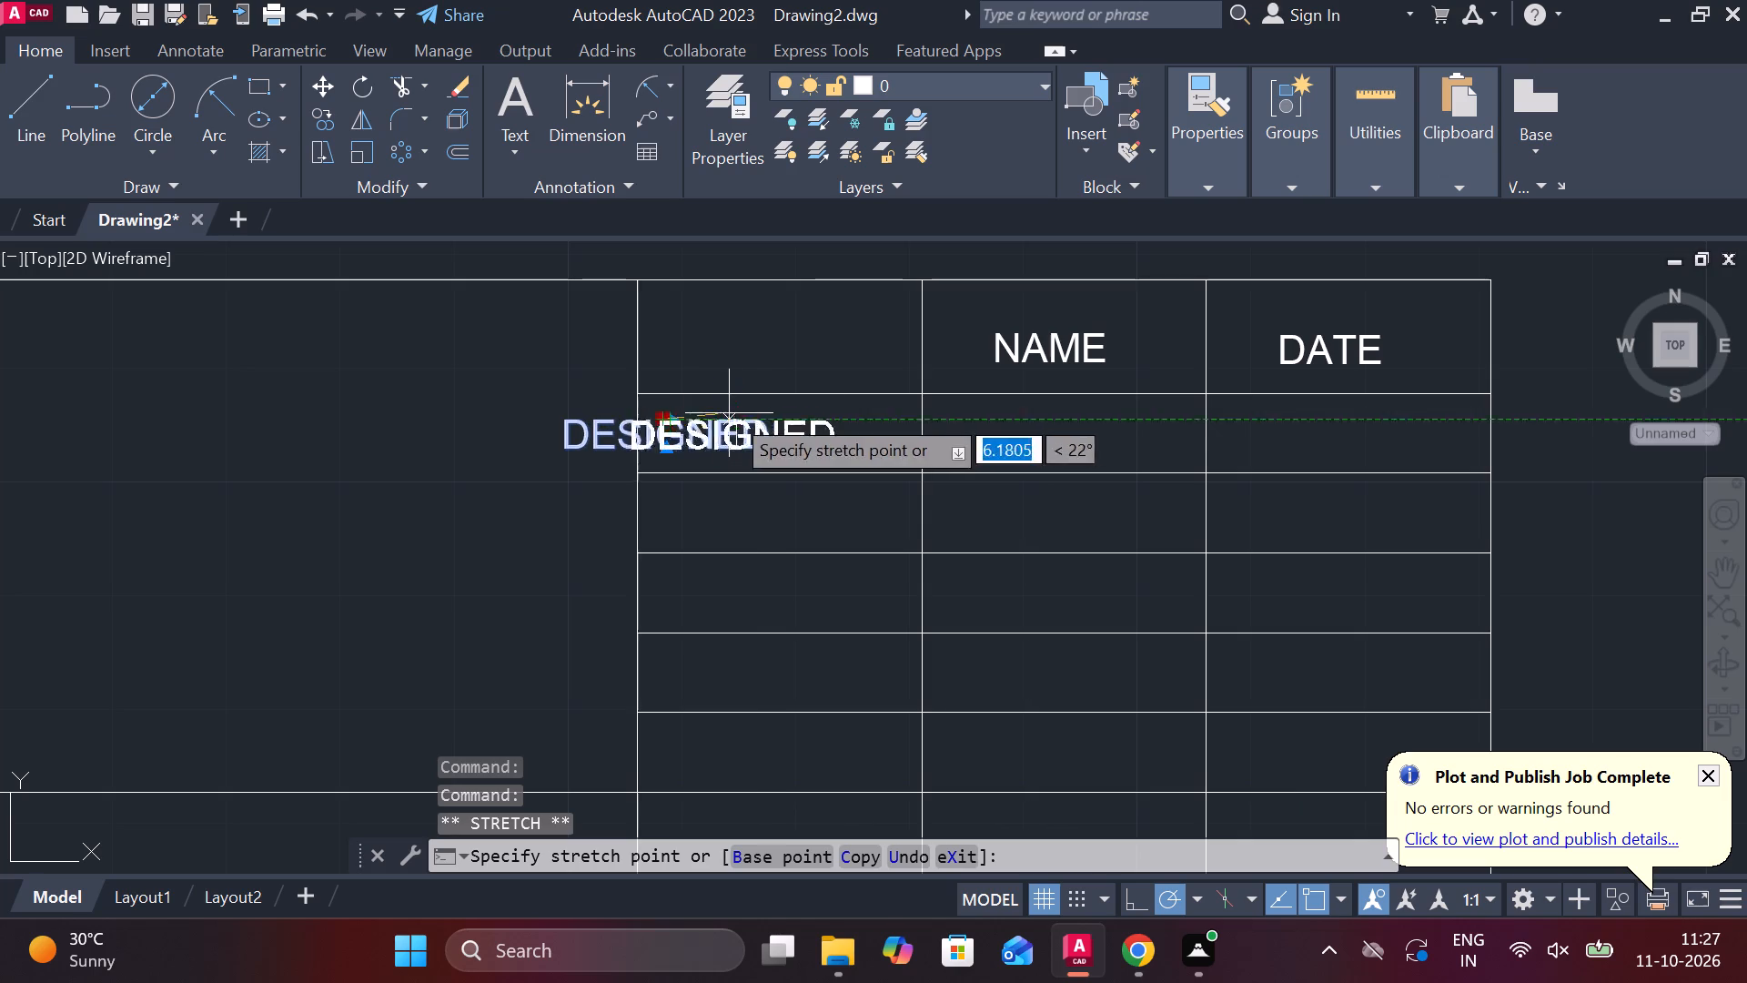
click(756, 417)
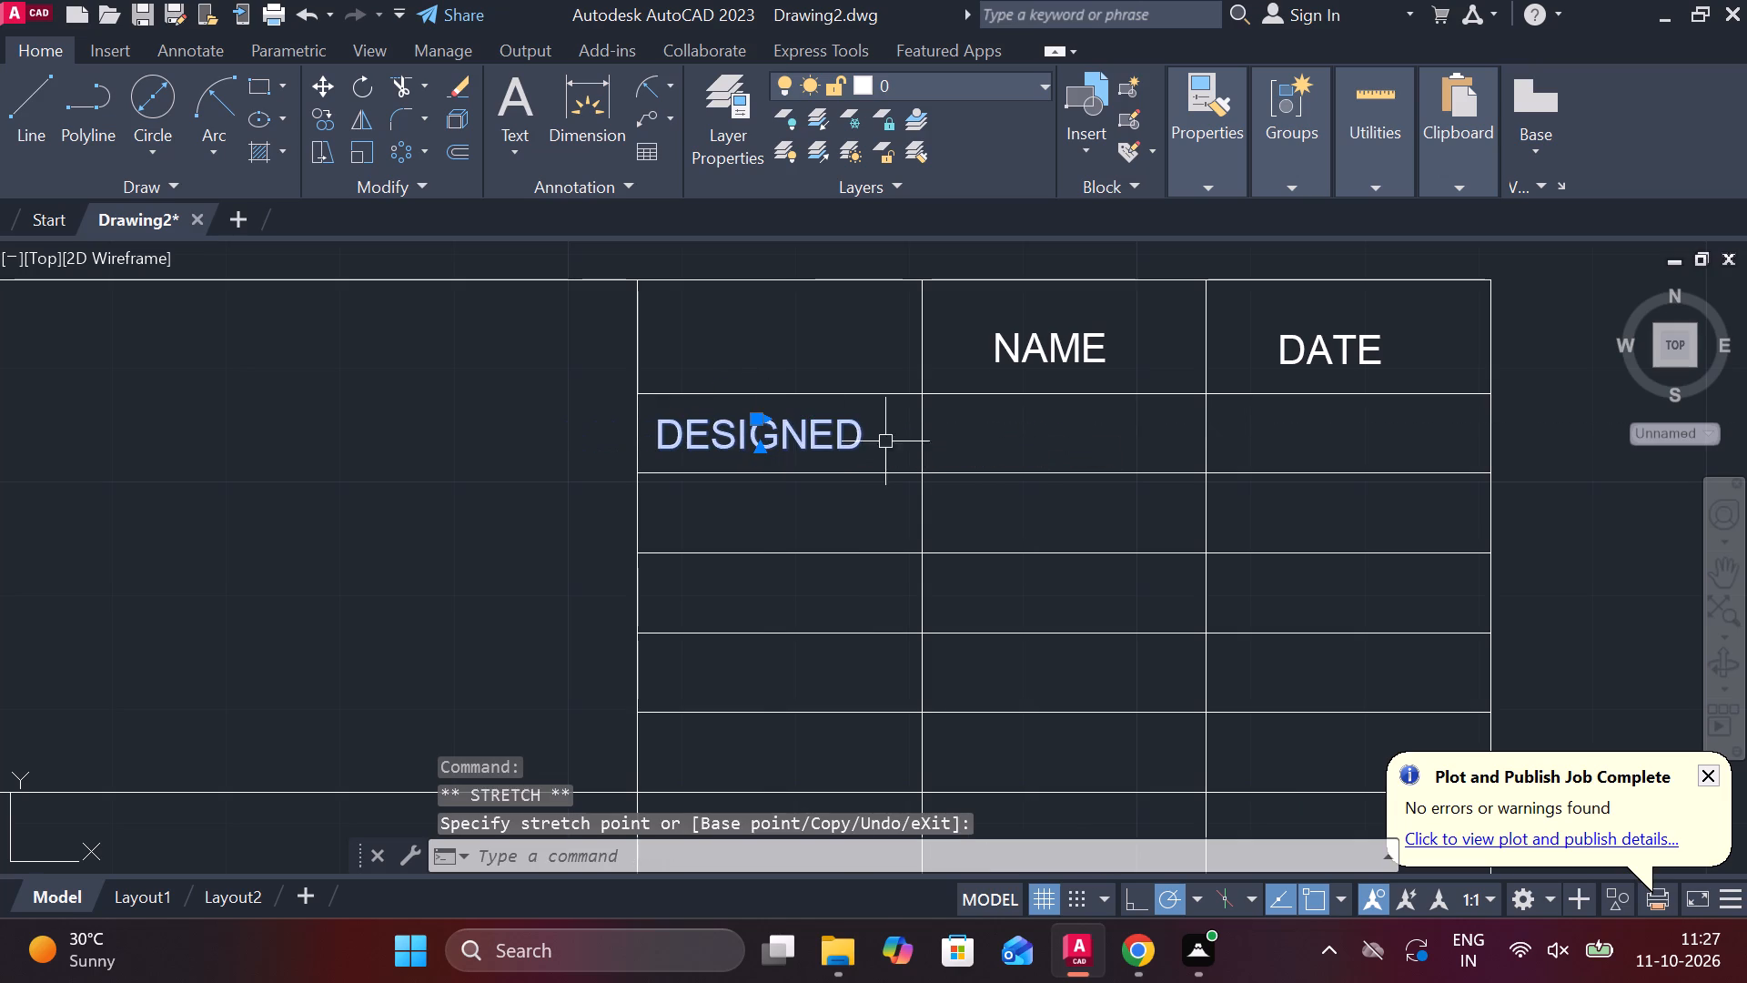
click(760, 519)
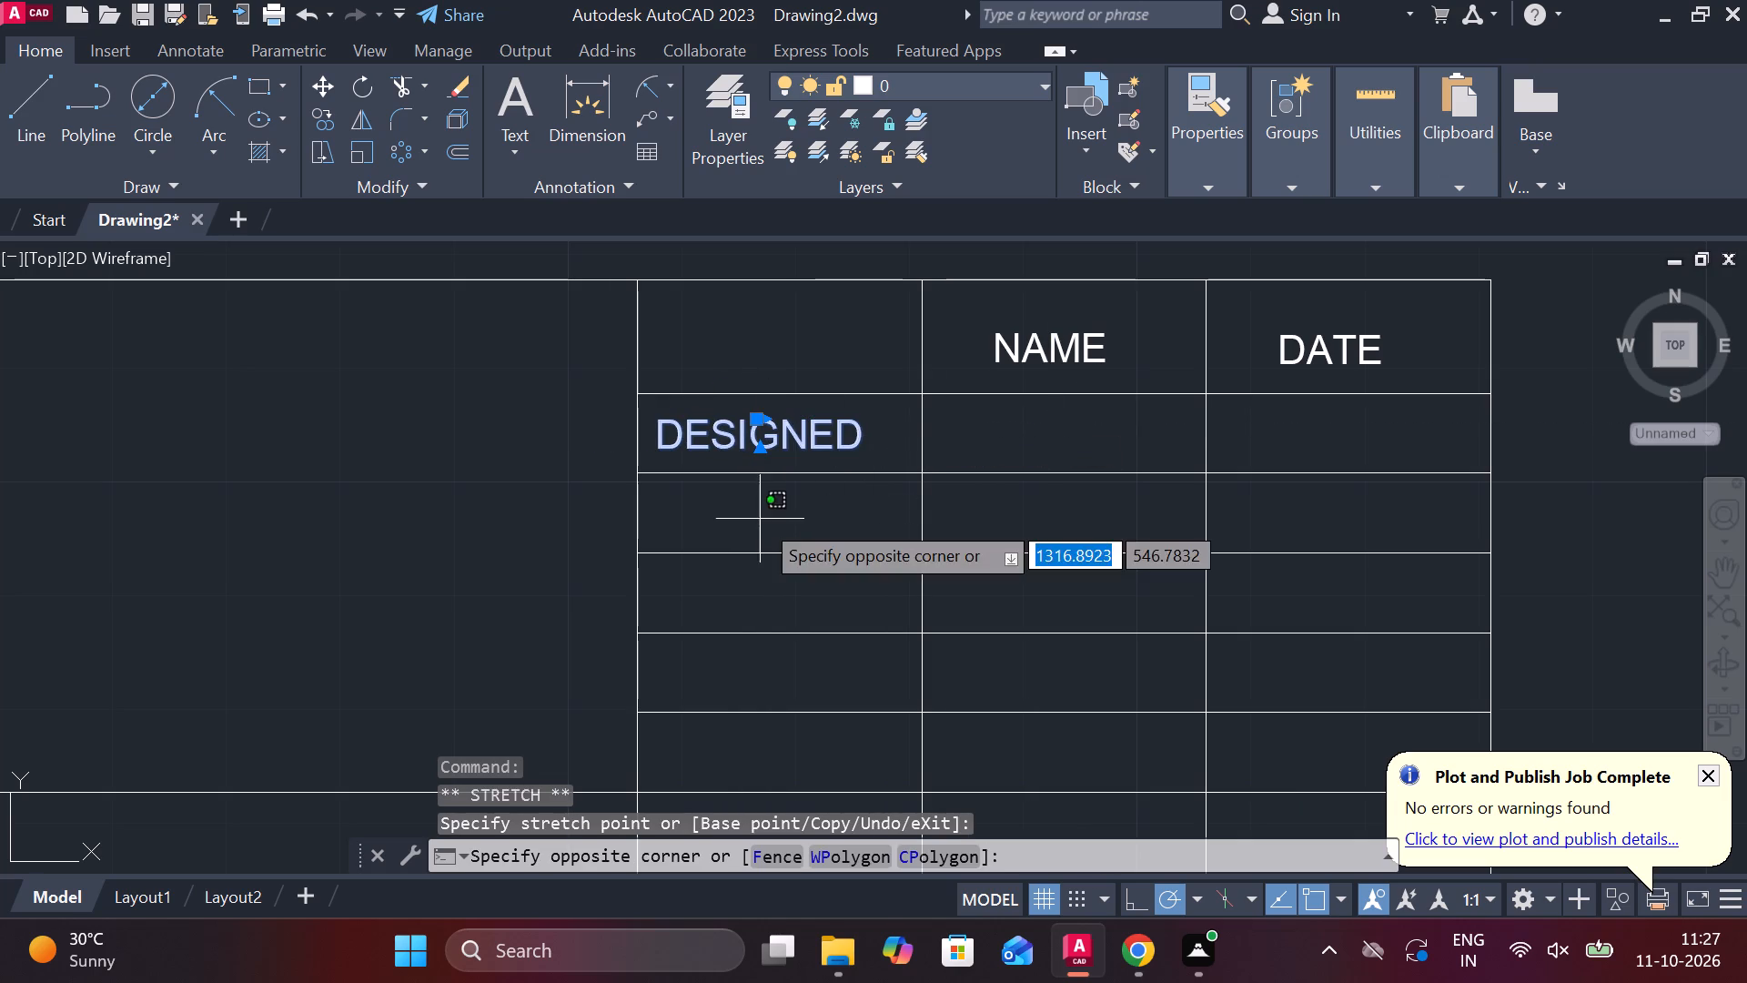
double_click(760, 519)
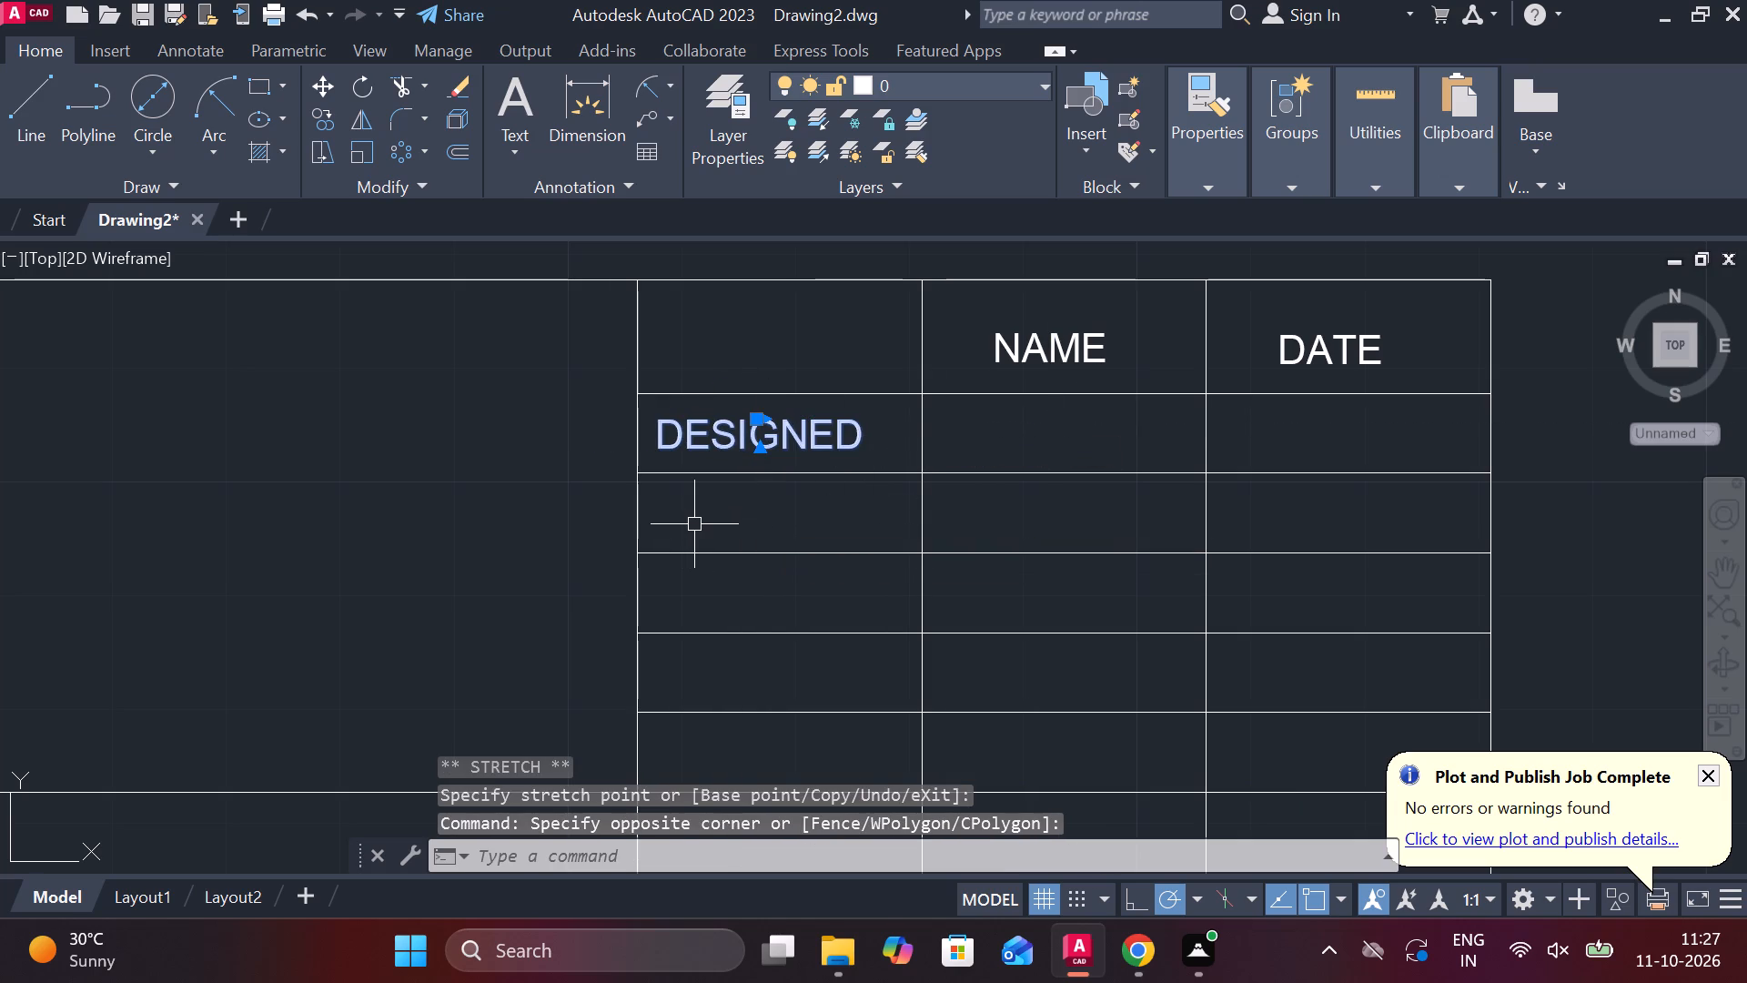
Add centred multiline text DRAWN in the first-column cell directly below DESIGNED.
text(MT)
click(819, 602)
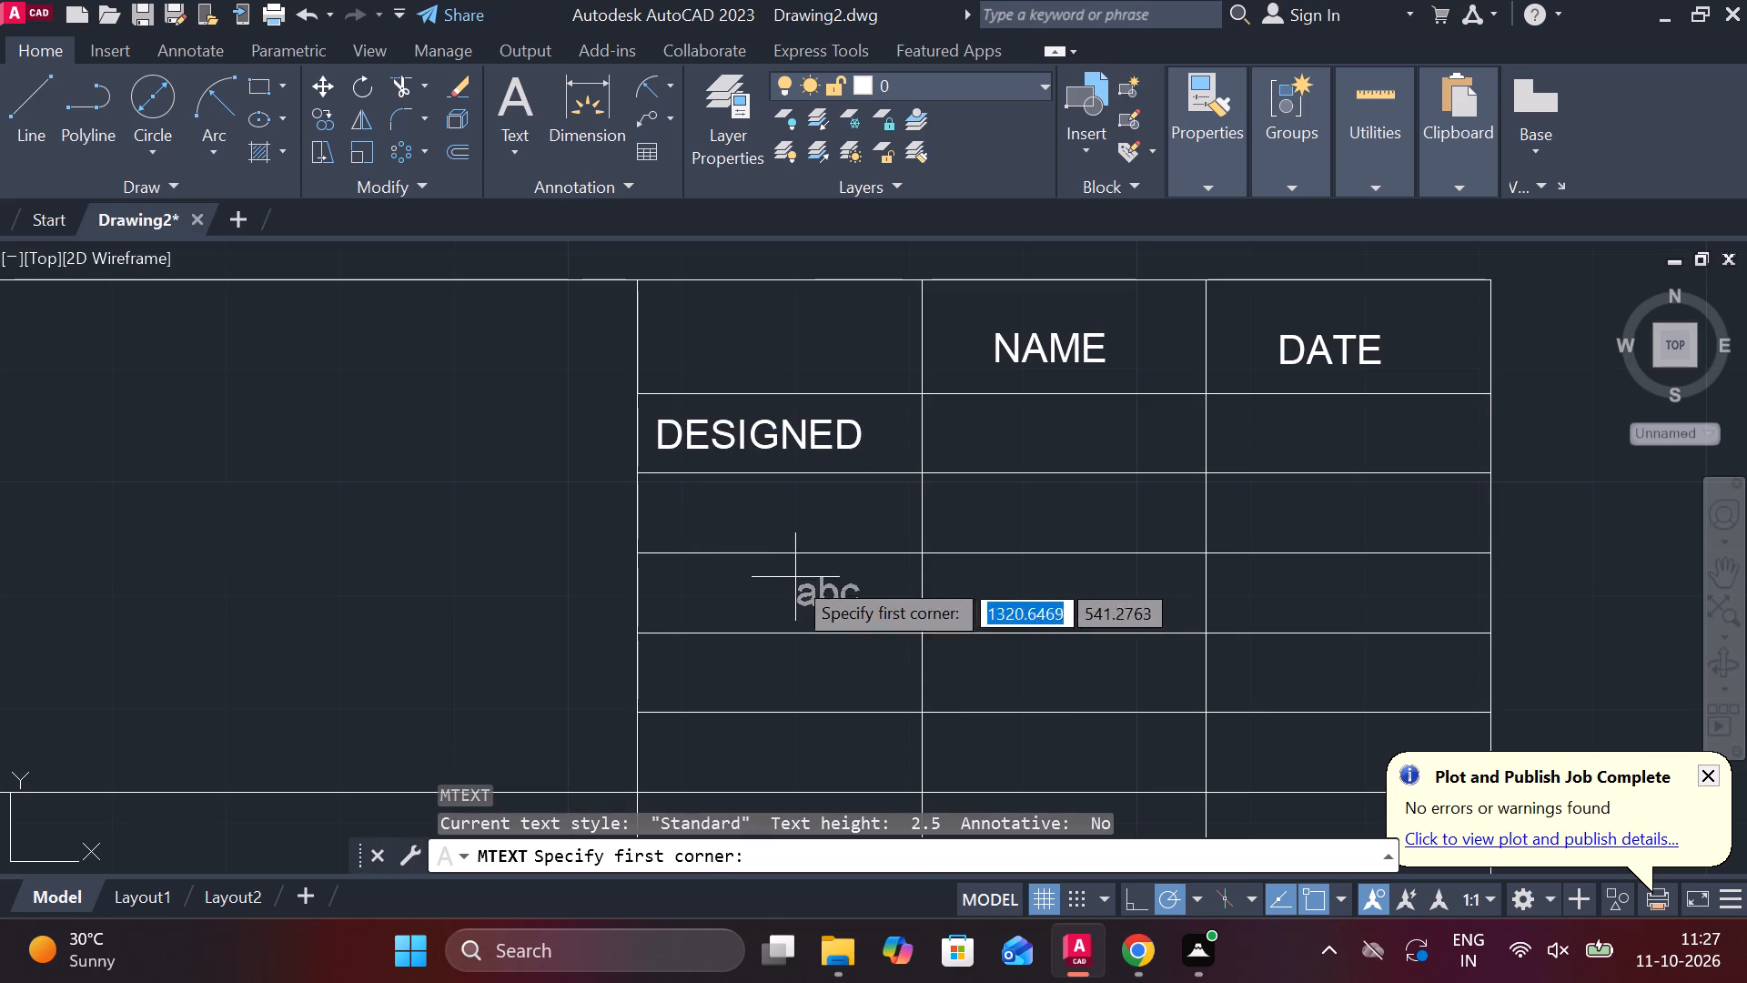
click(669, 499)
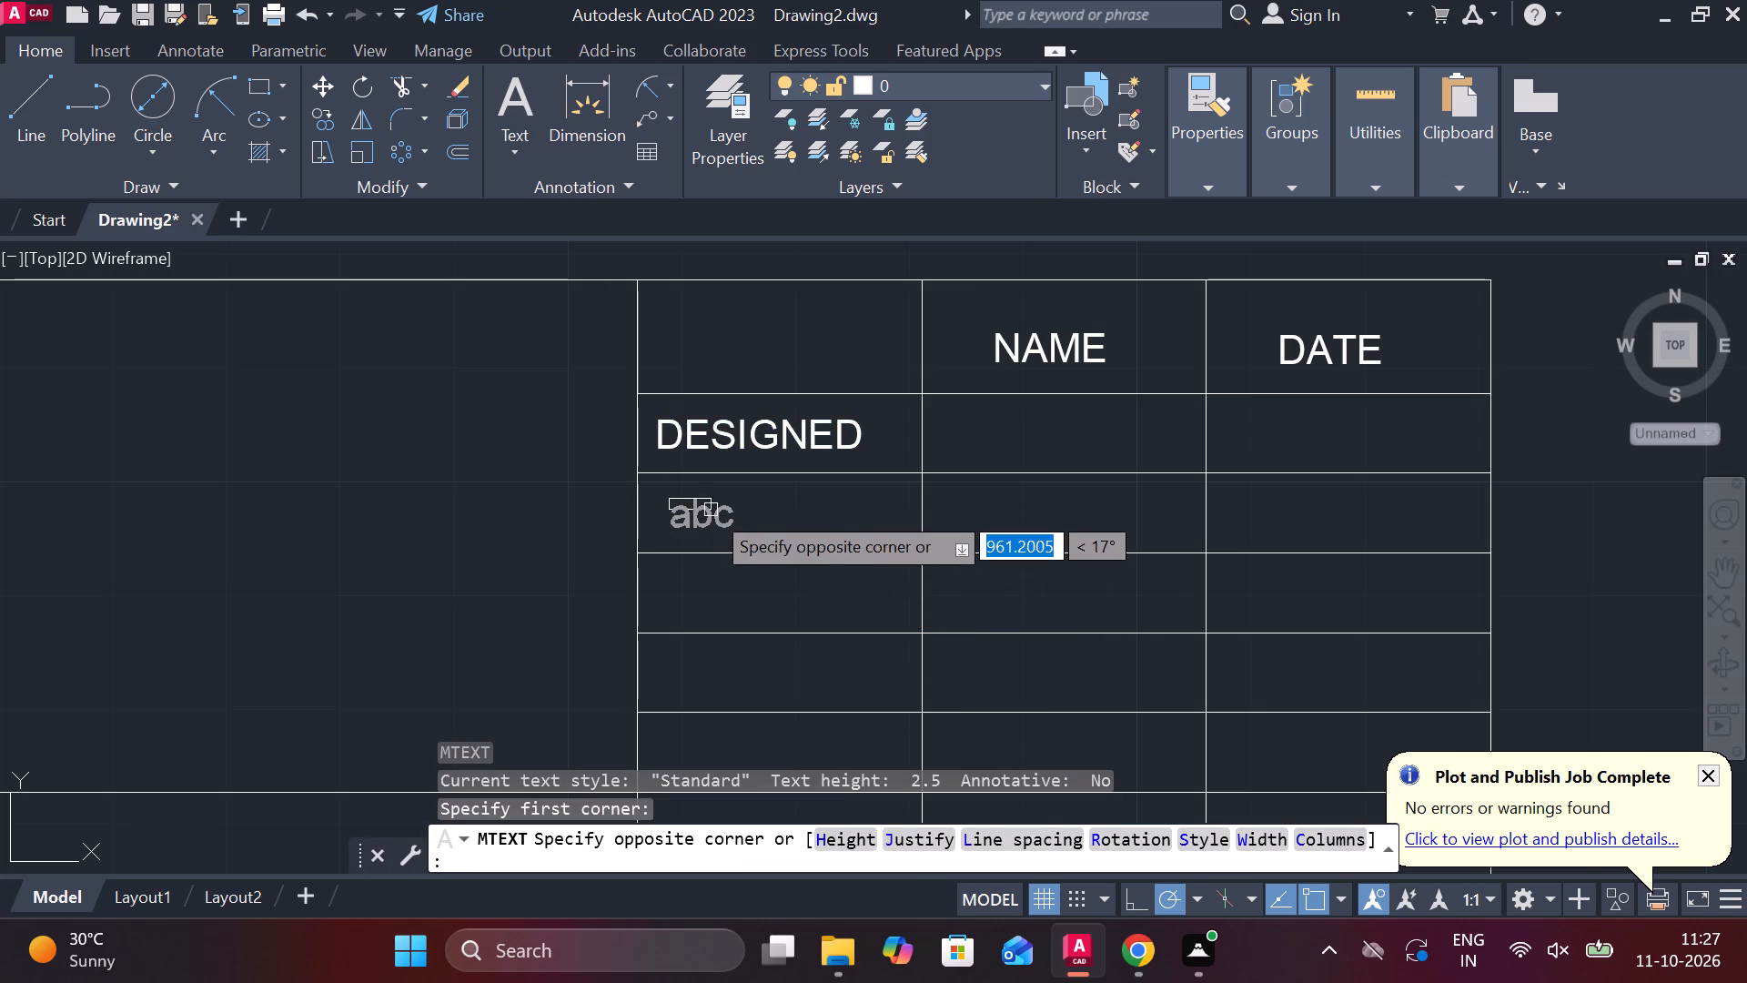
double_click(858, 522)
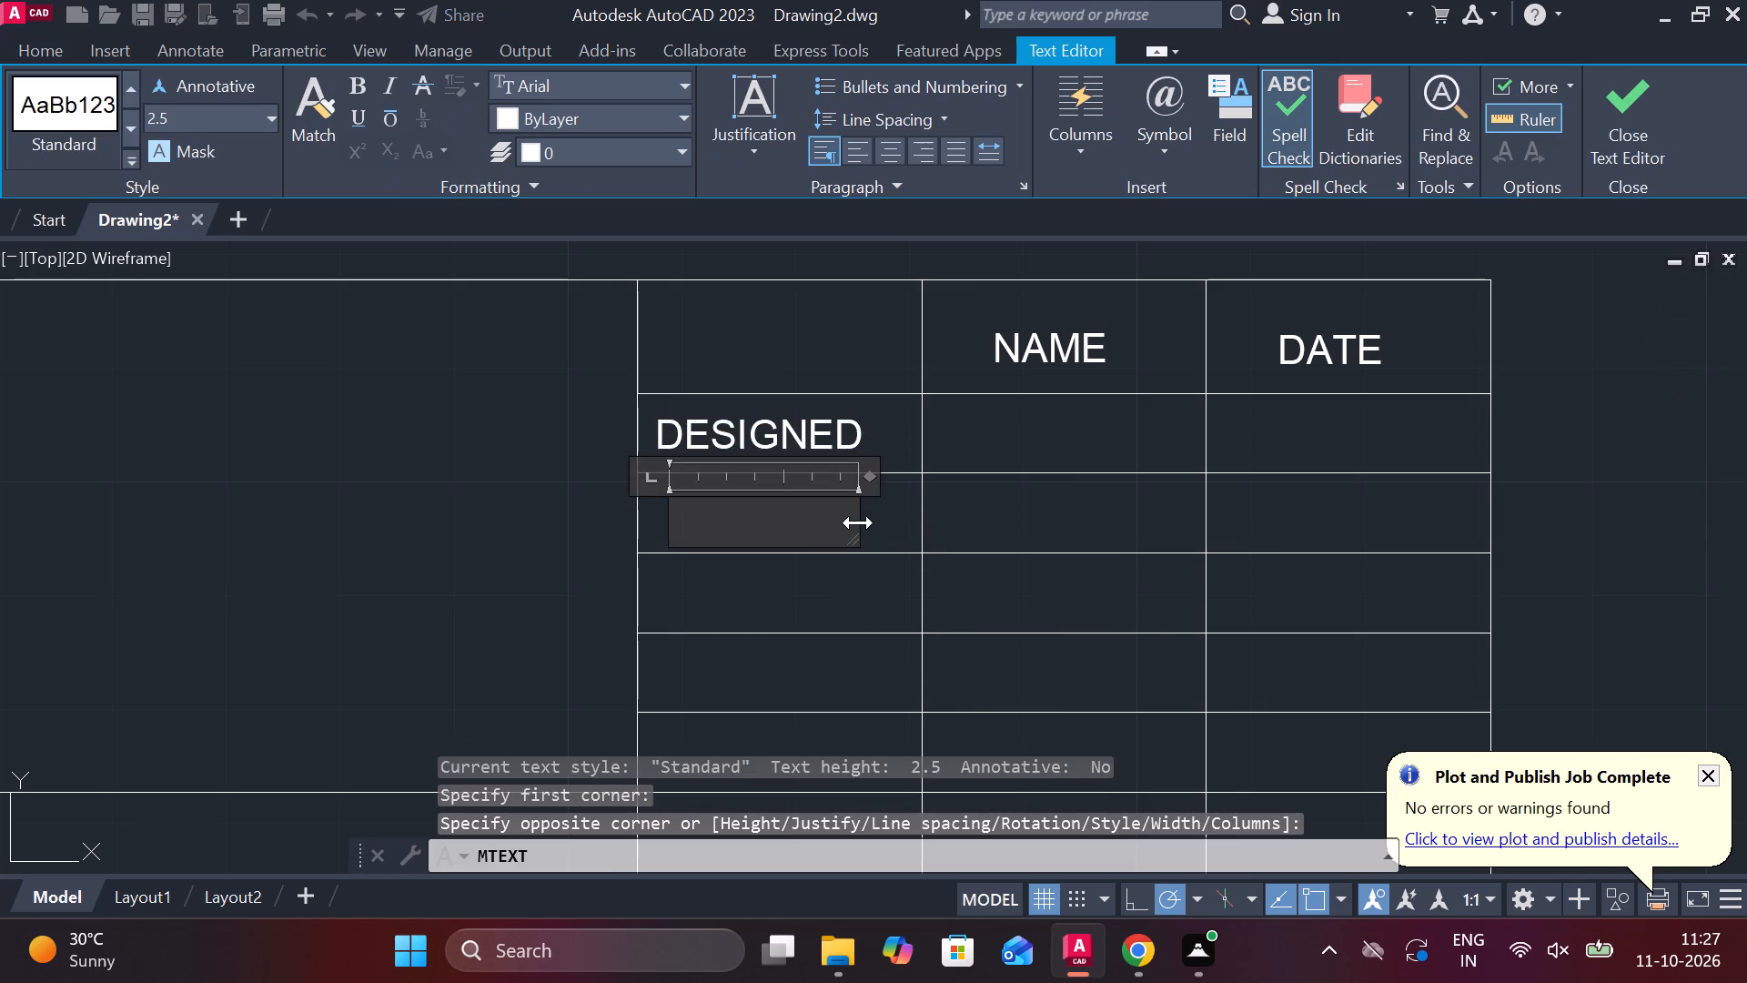
click(899, 147)
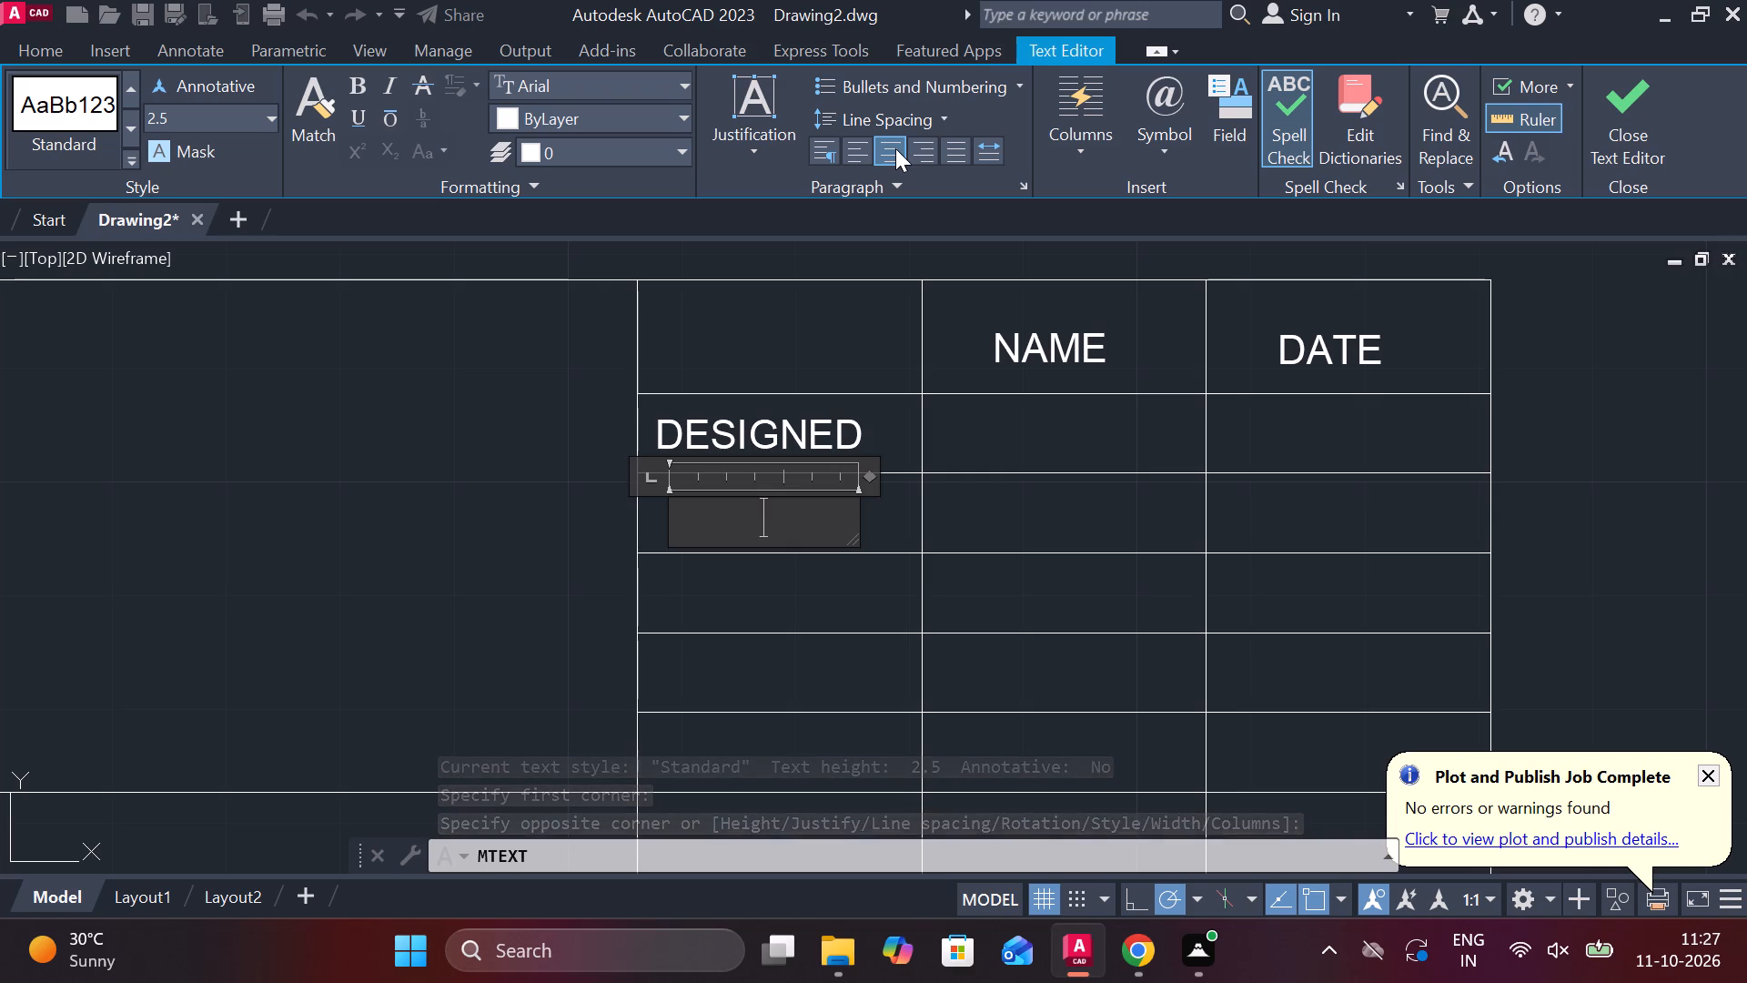
text(DRAWN)
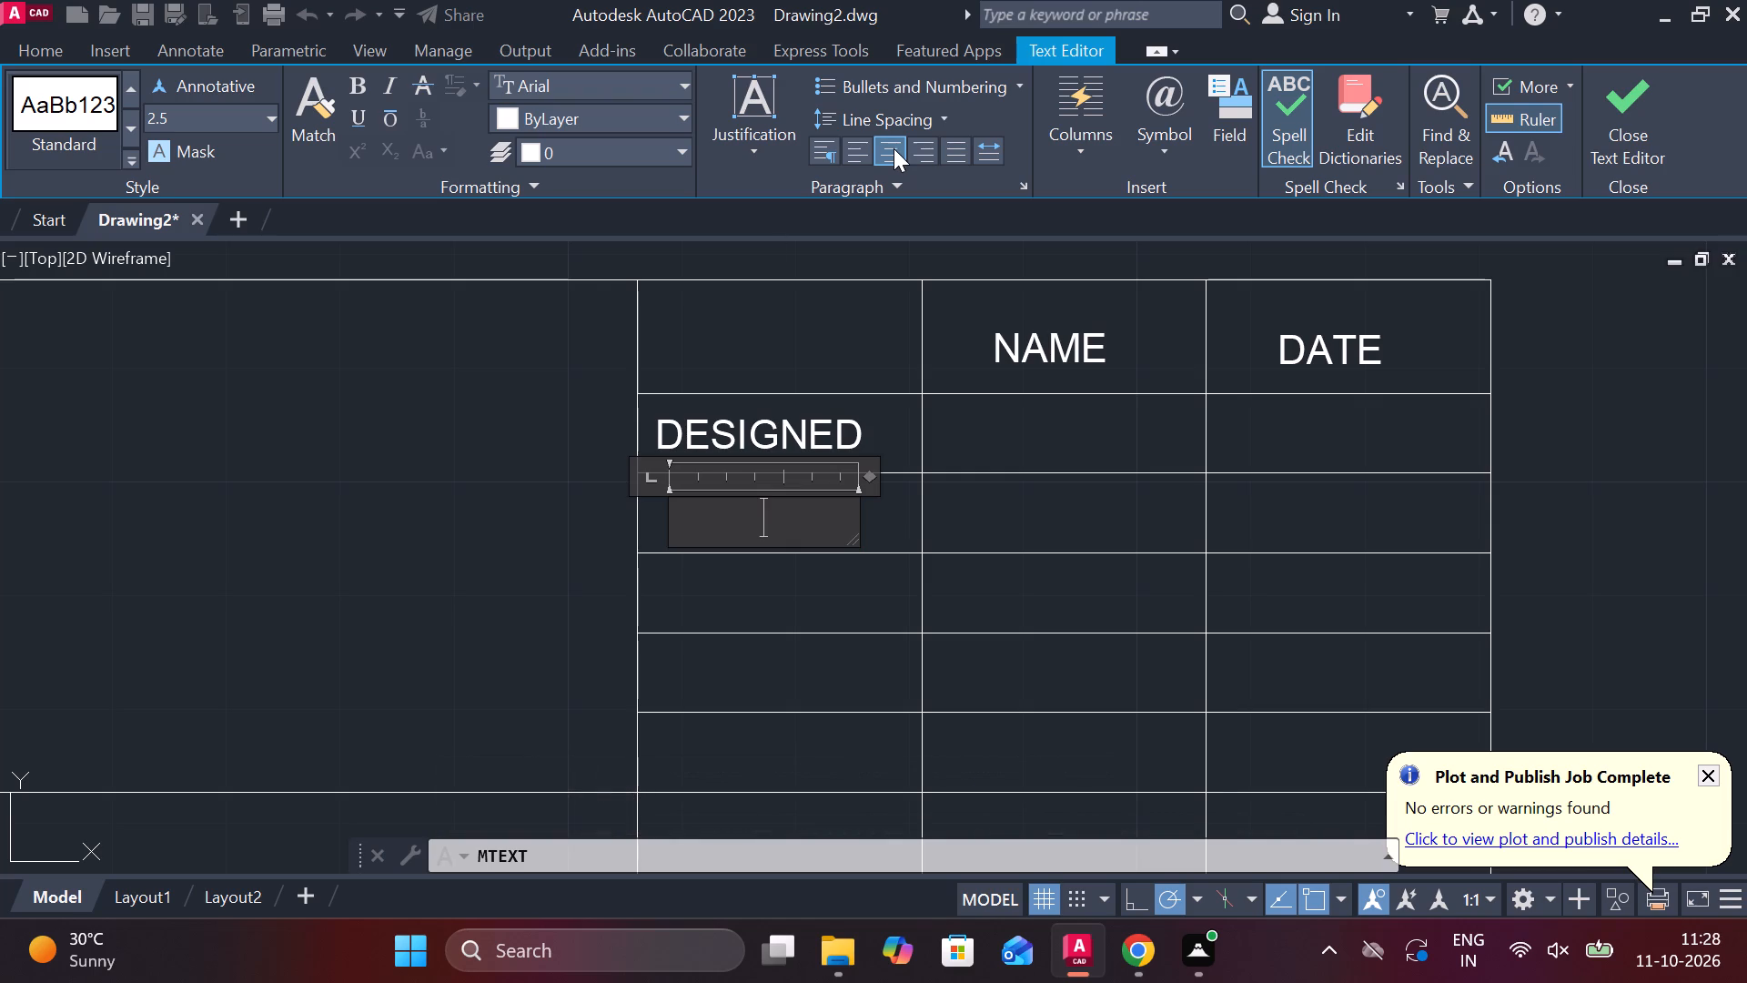
click(822, 535)
text(DRAWN)
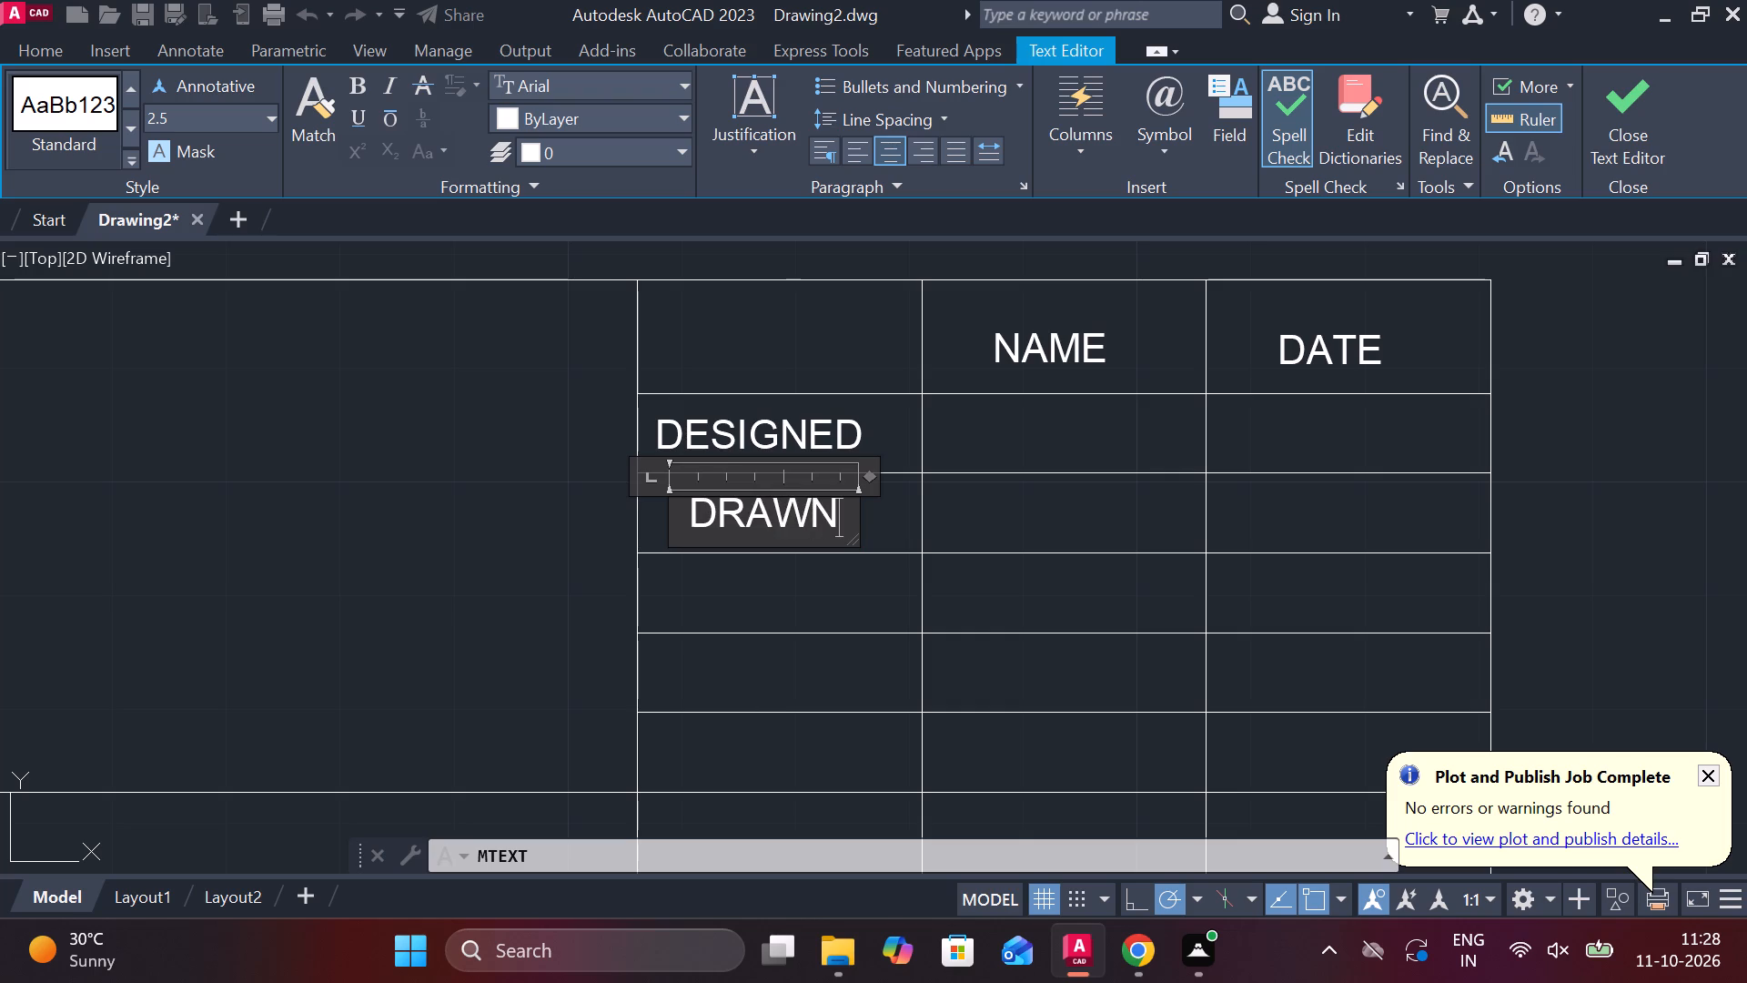
double_click(732, 592)
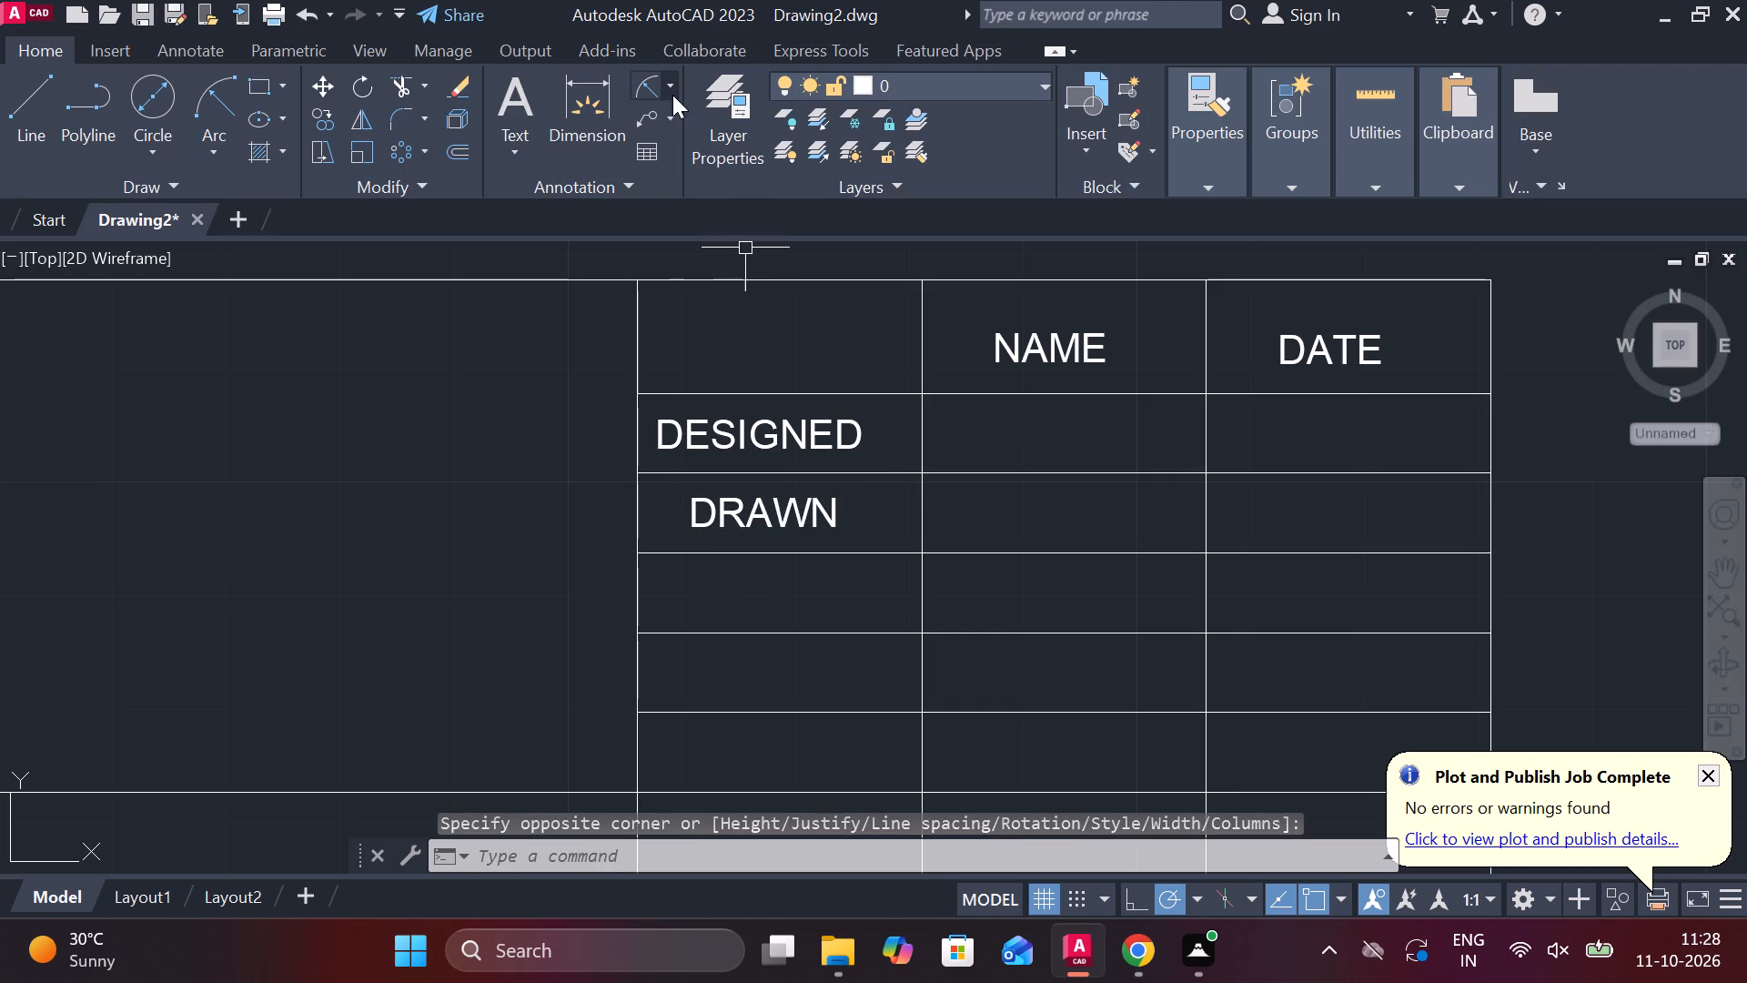
Add centred multiline text CHECKED in the first-column cell directly below DRAWN.
text(MT)
click(839, 725)
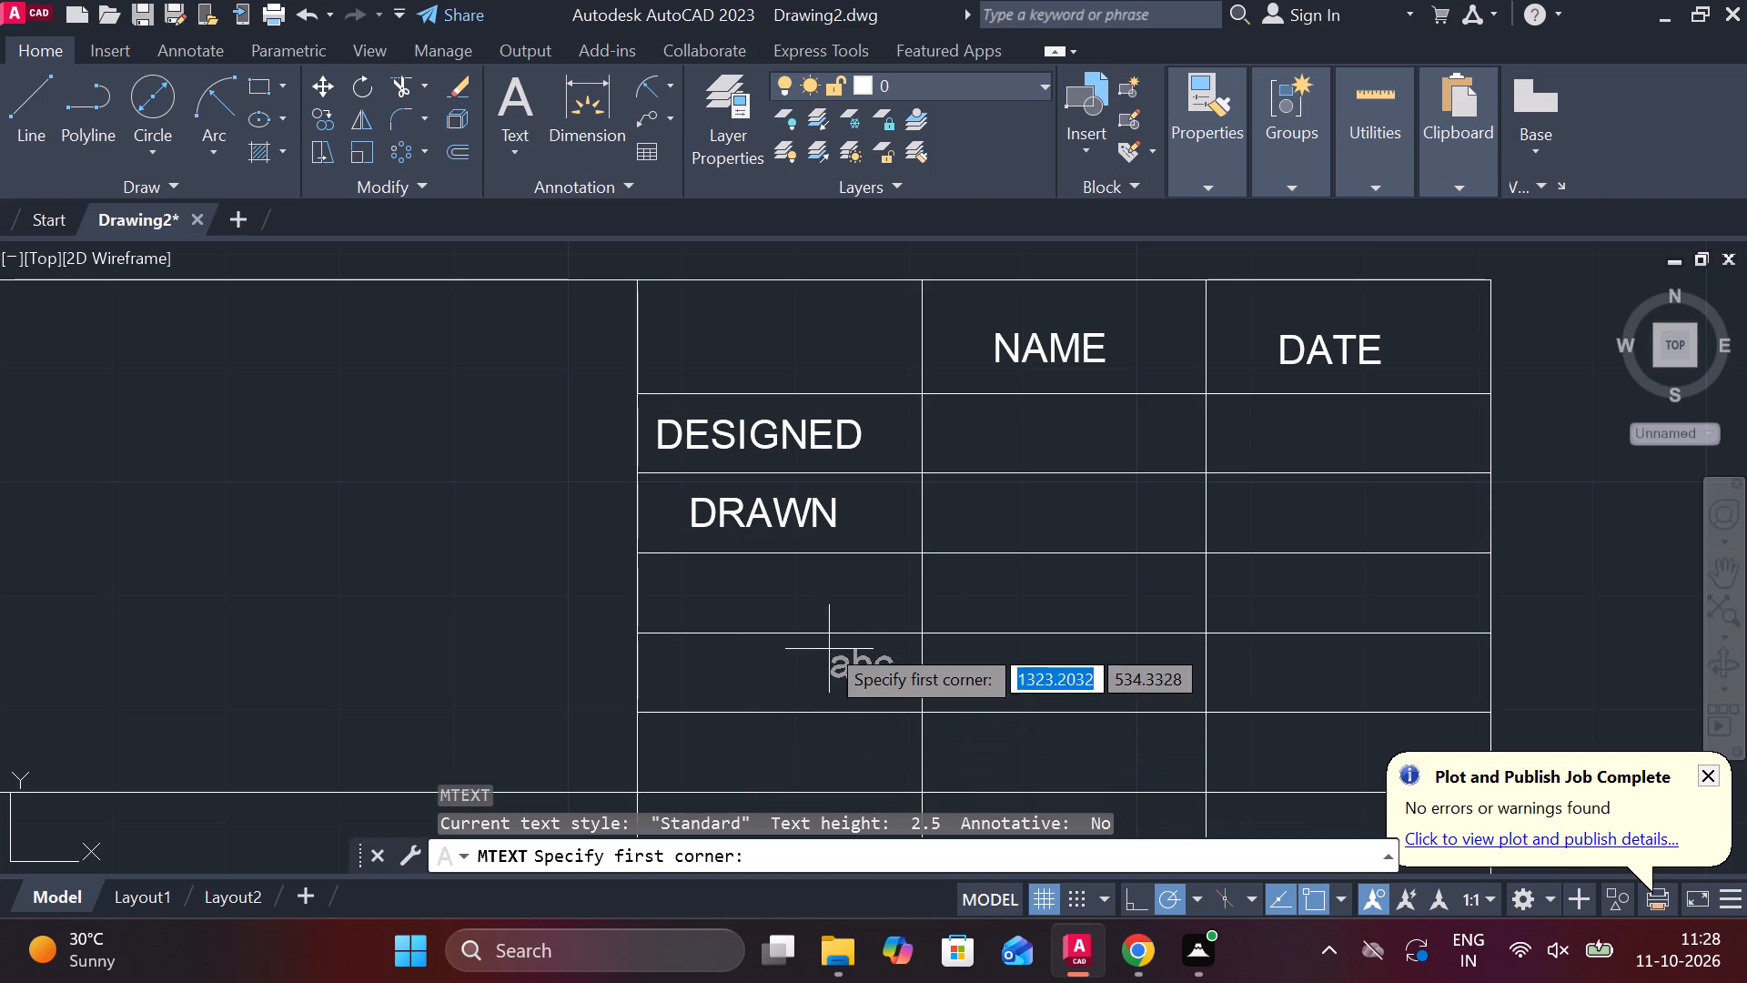
double_click(670, 589)
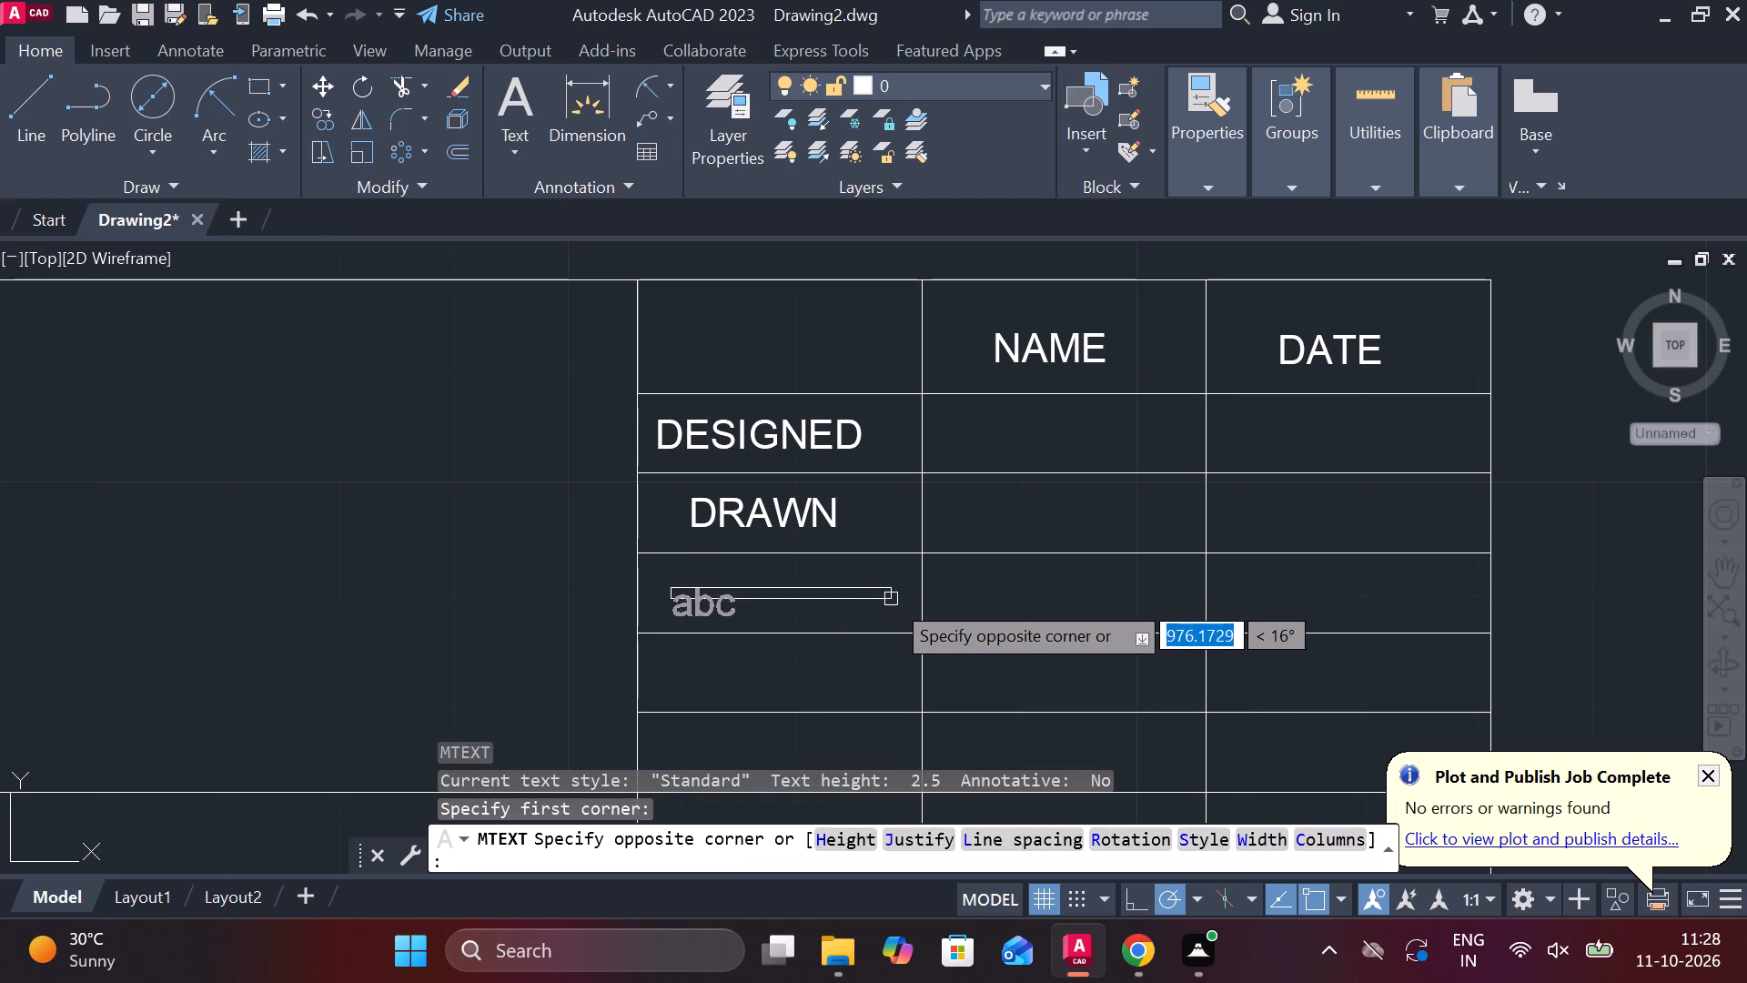
click(882, 600)
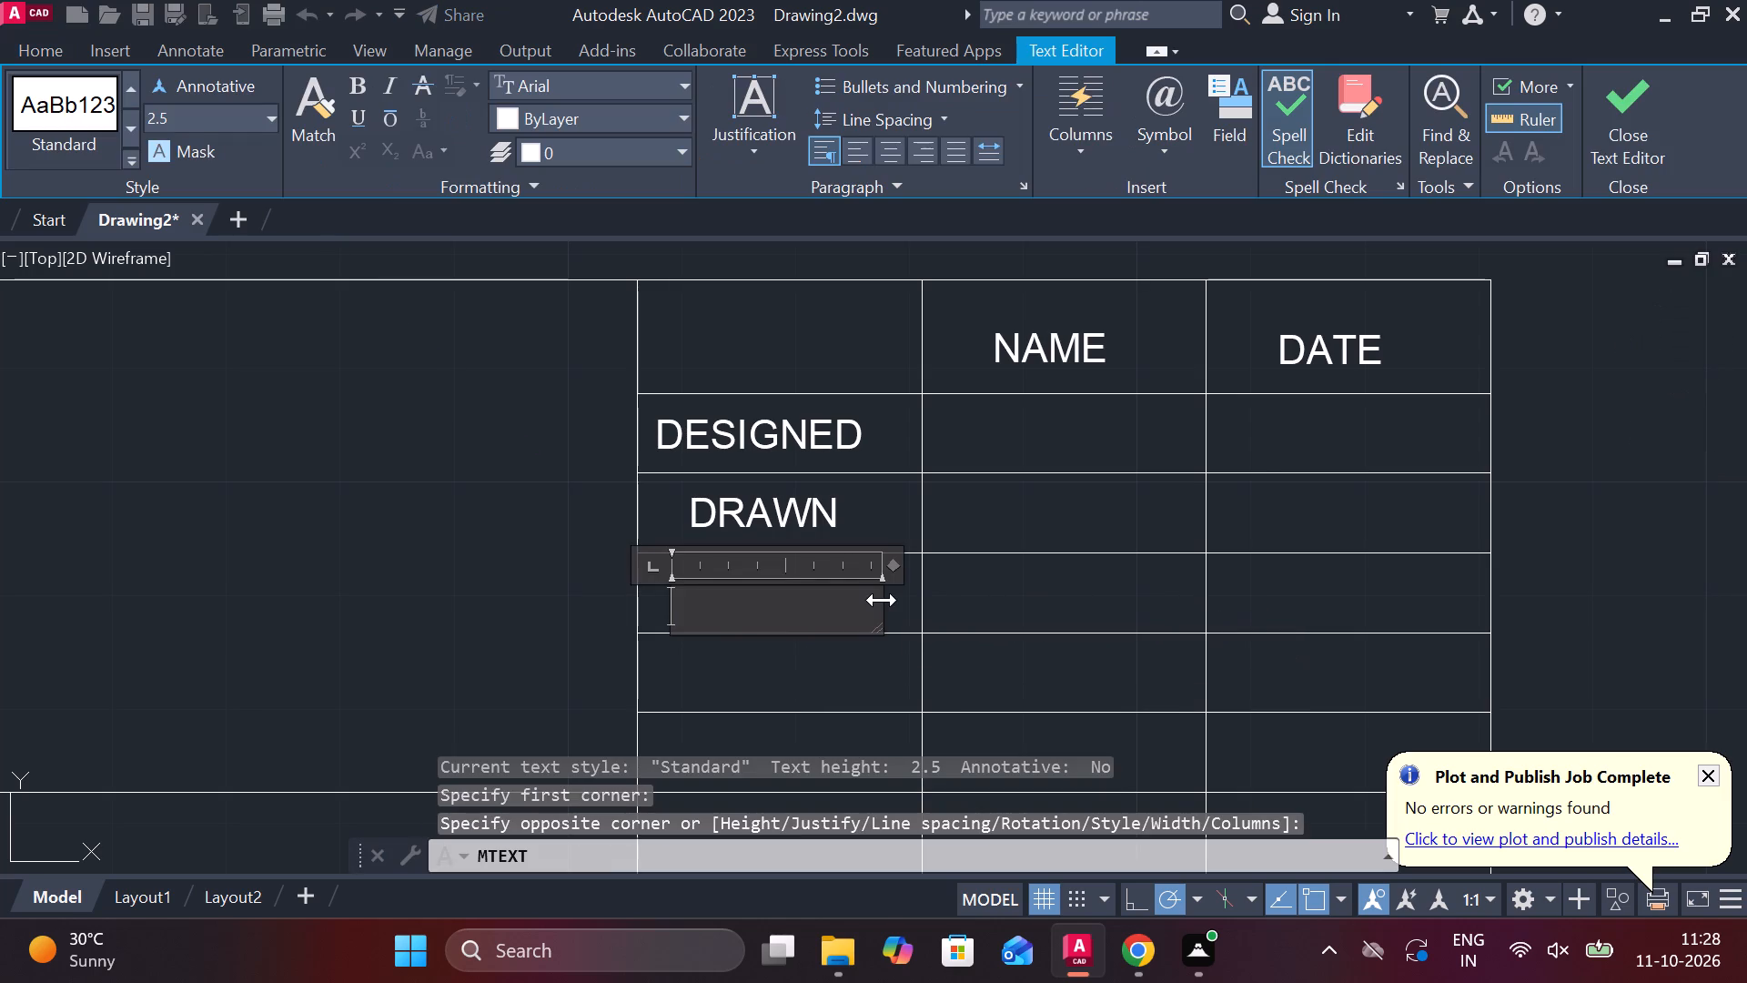
click(885, 144)
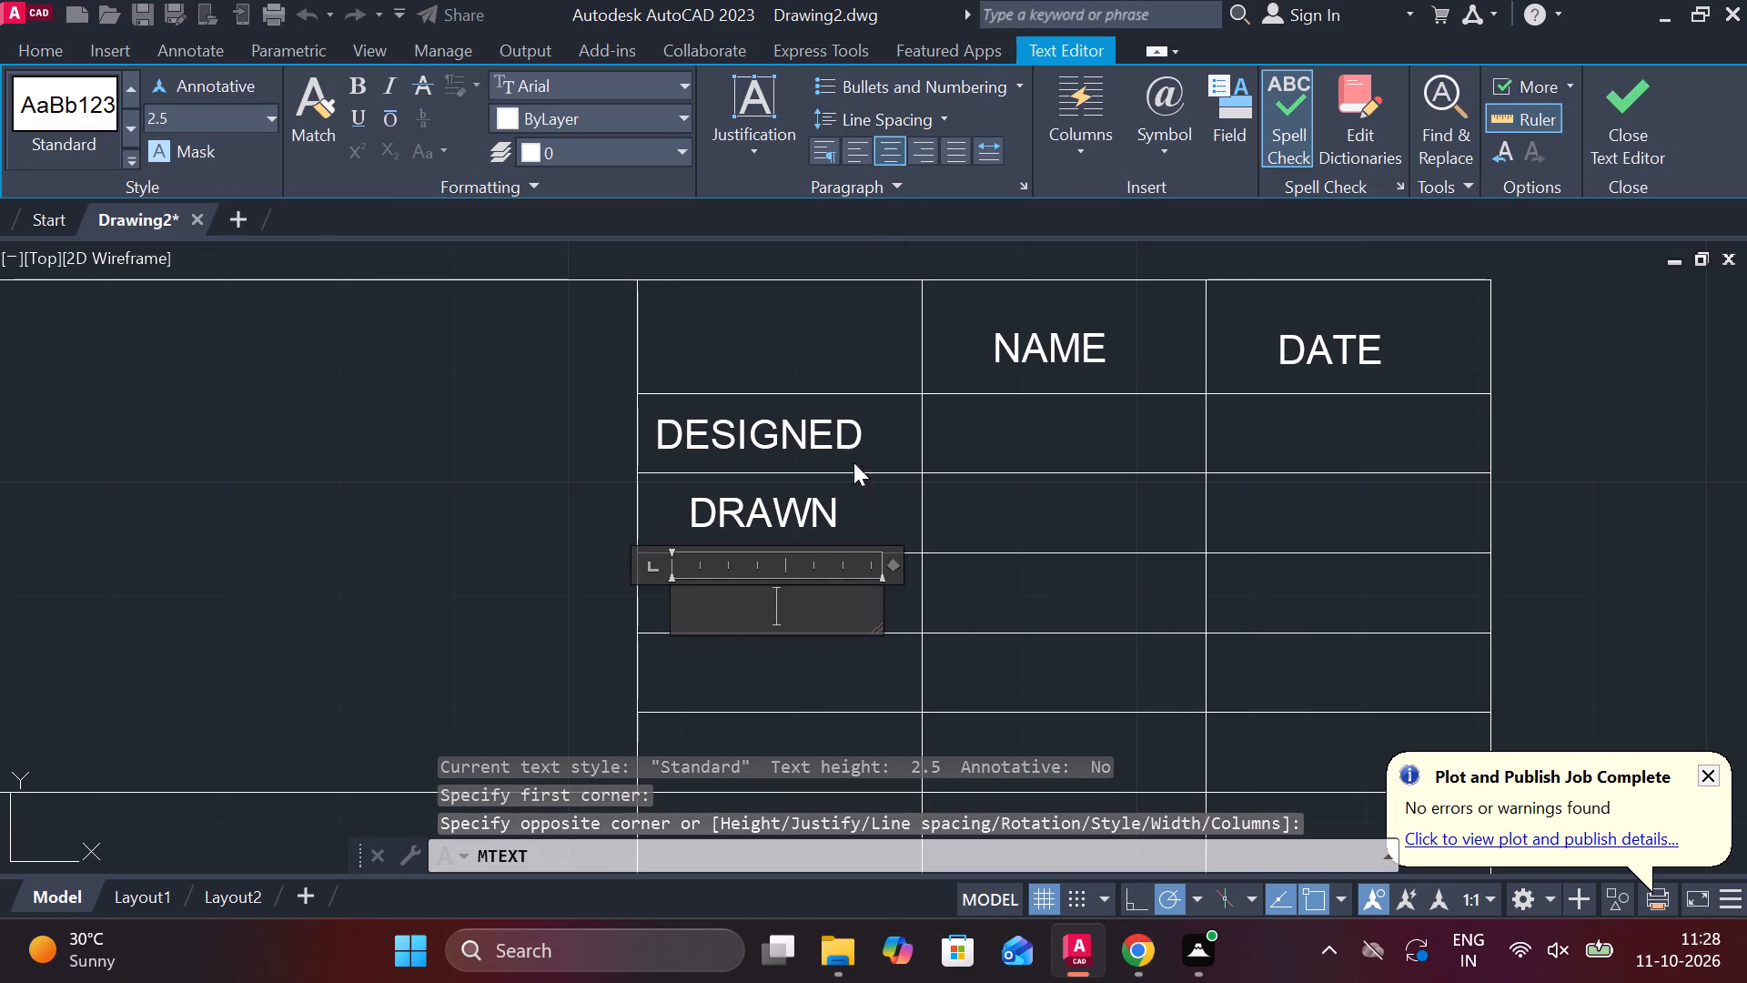
click(790, 606)
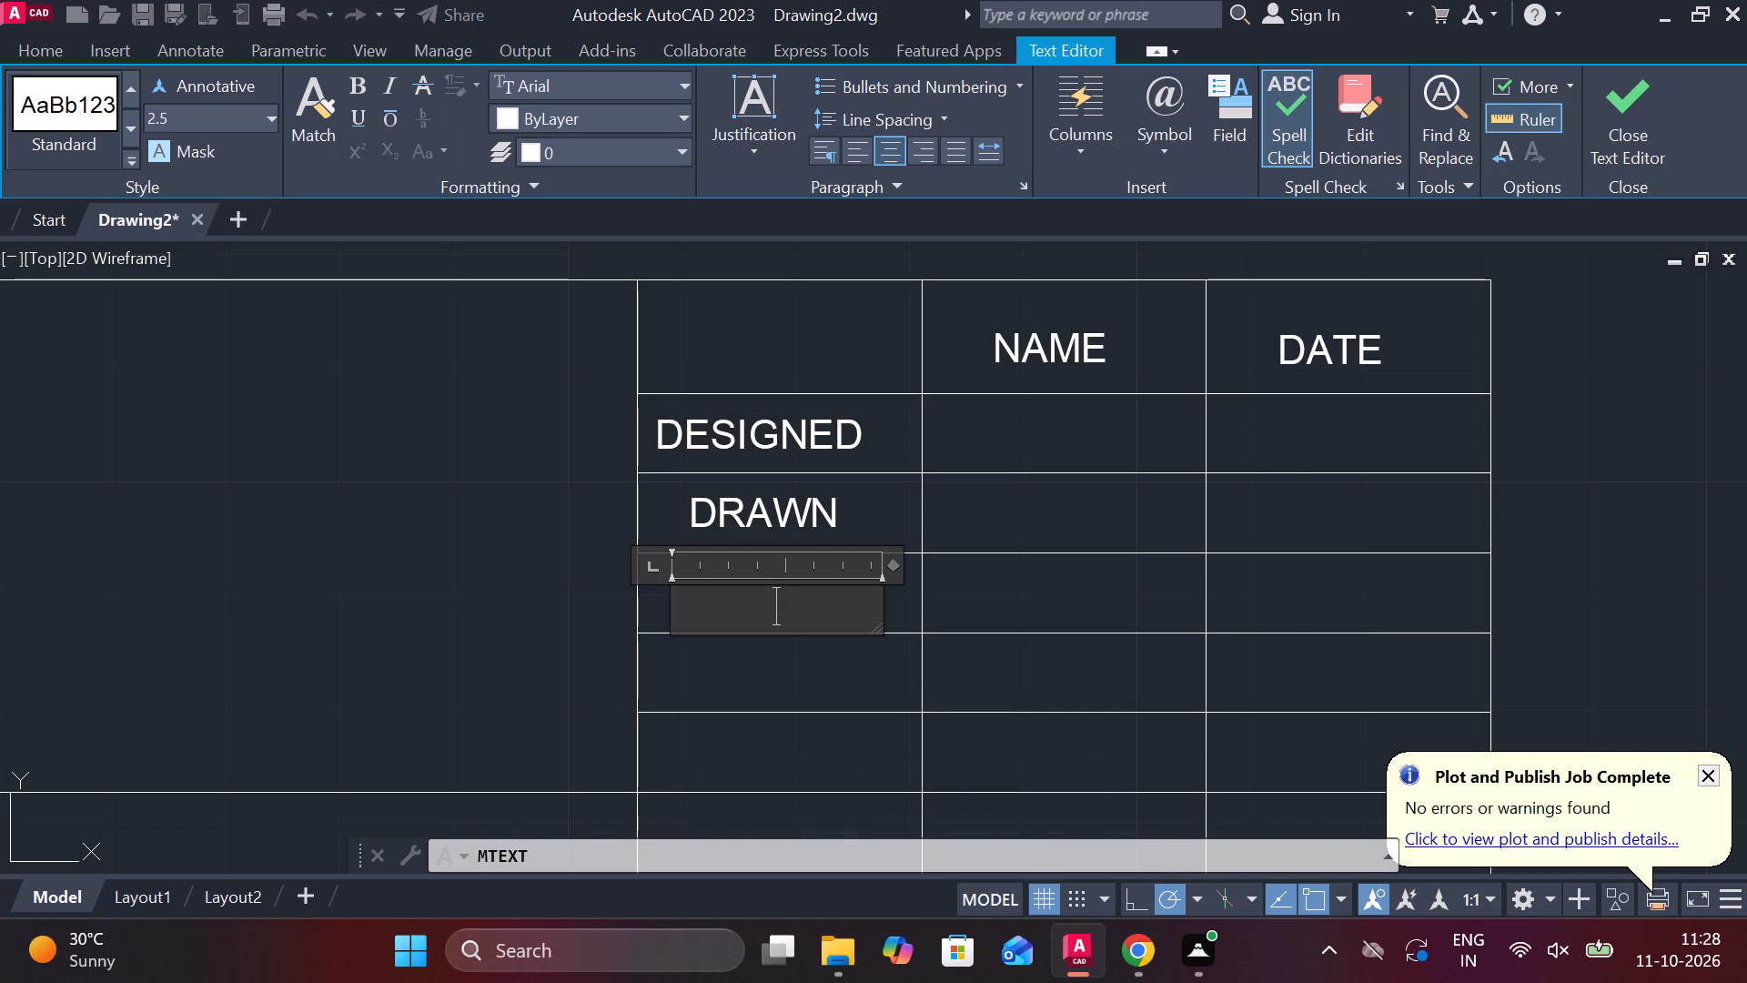
text(CHECKED)
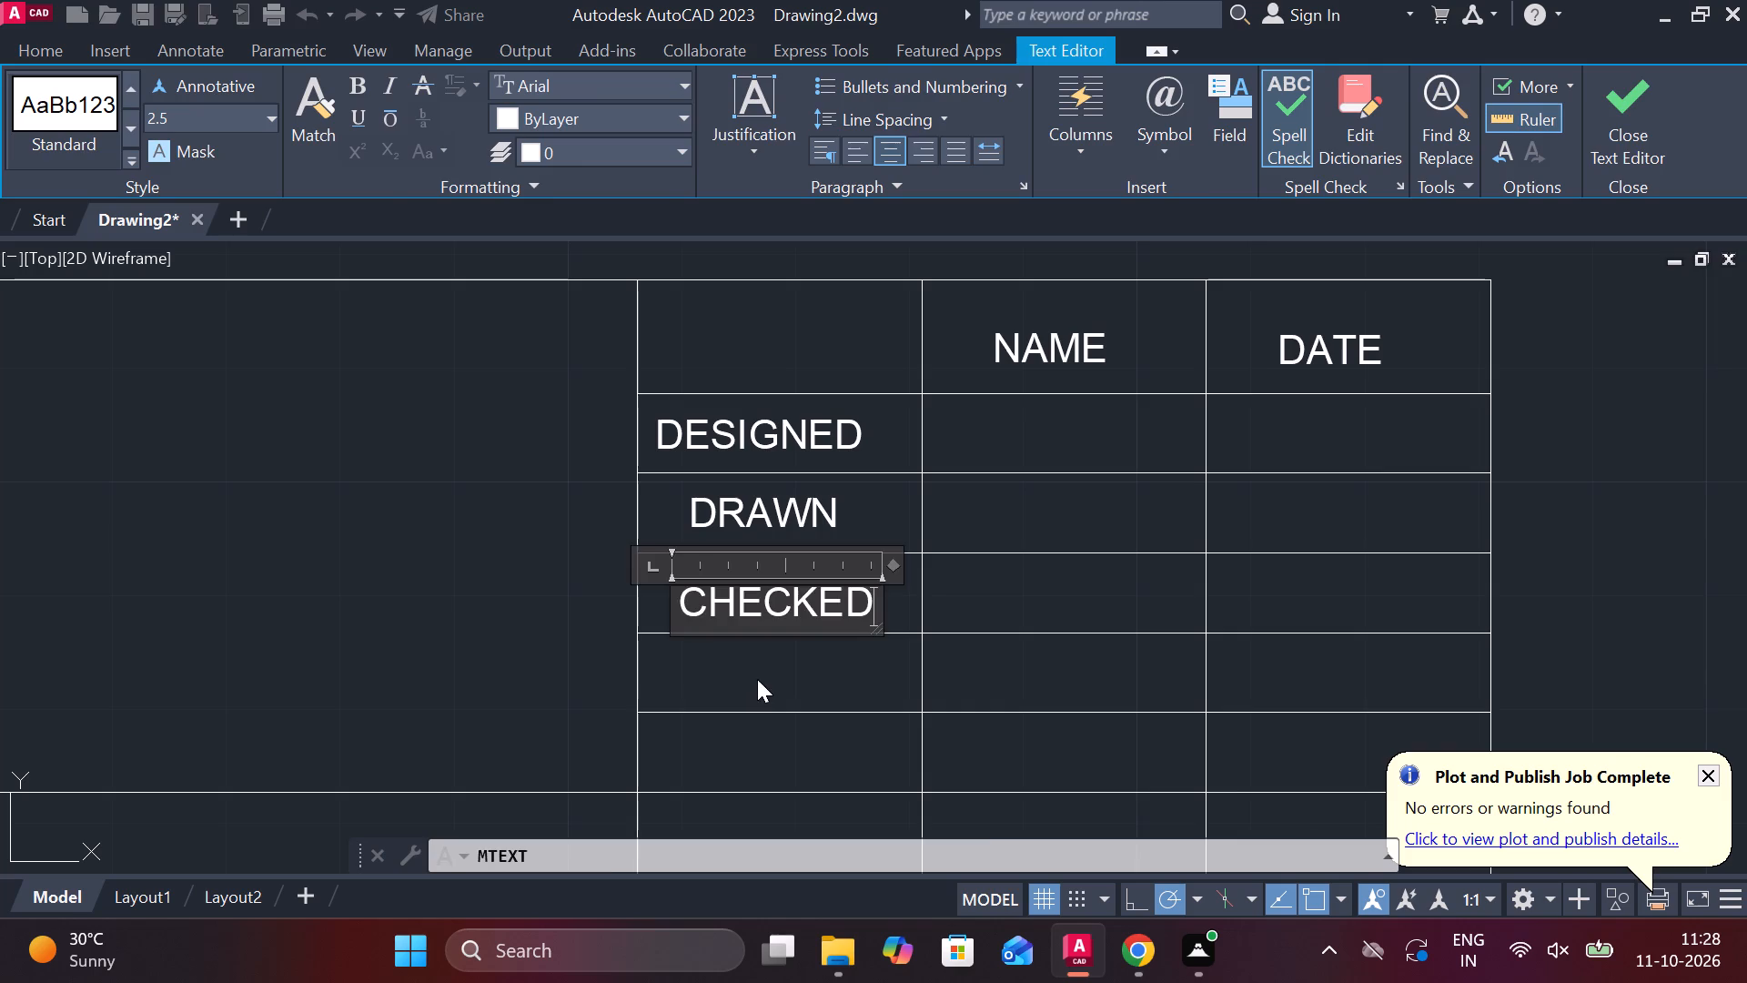
click(757, 679)
Shift the CHECKED text slightly upward so it sits midway between the lines of its cell.
click(770, 605)
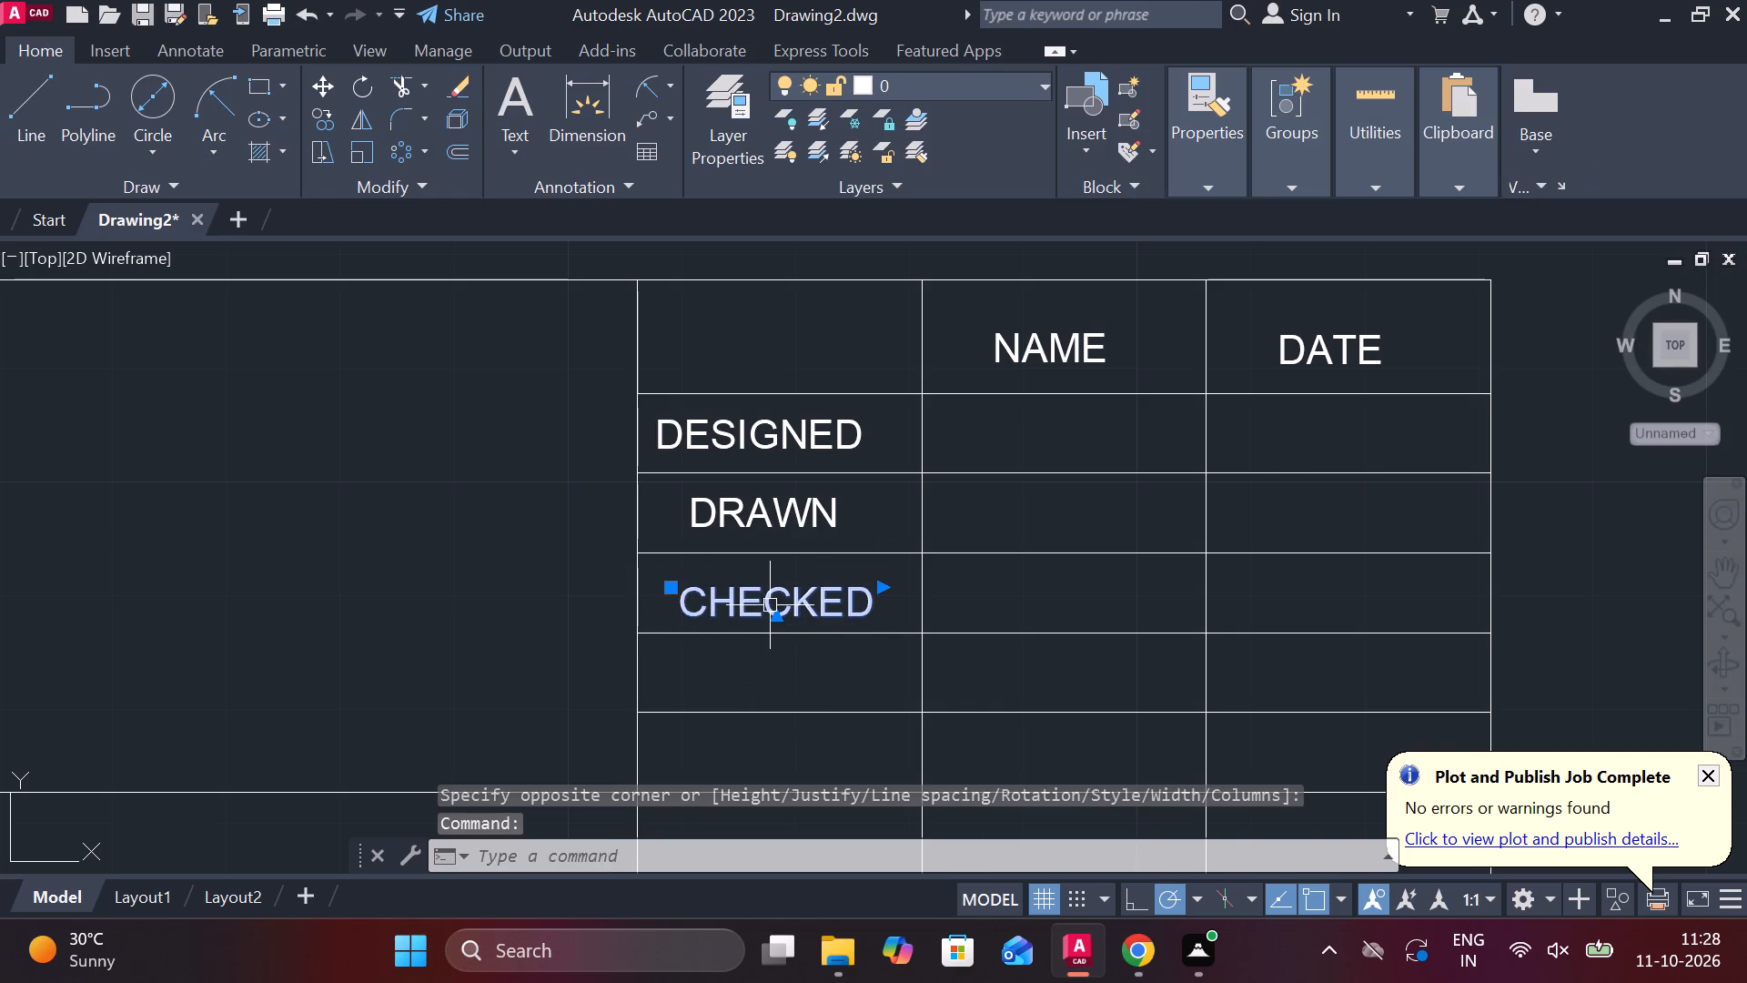
click(675, 590)
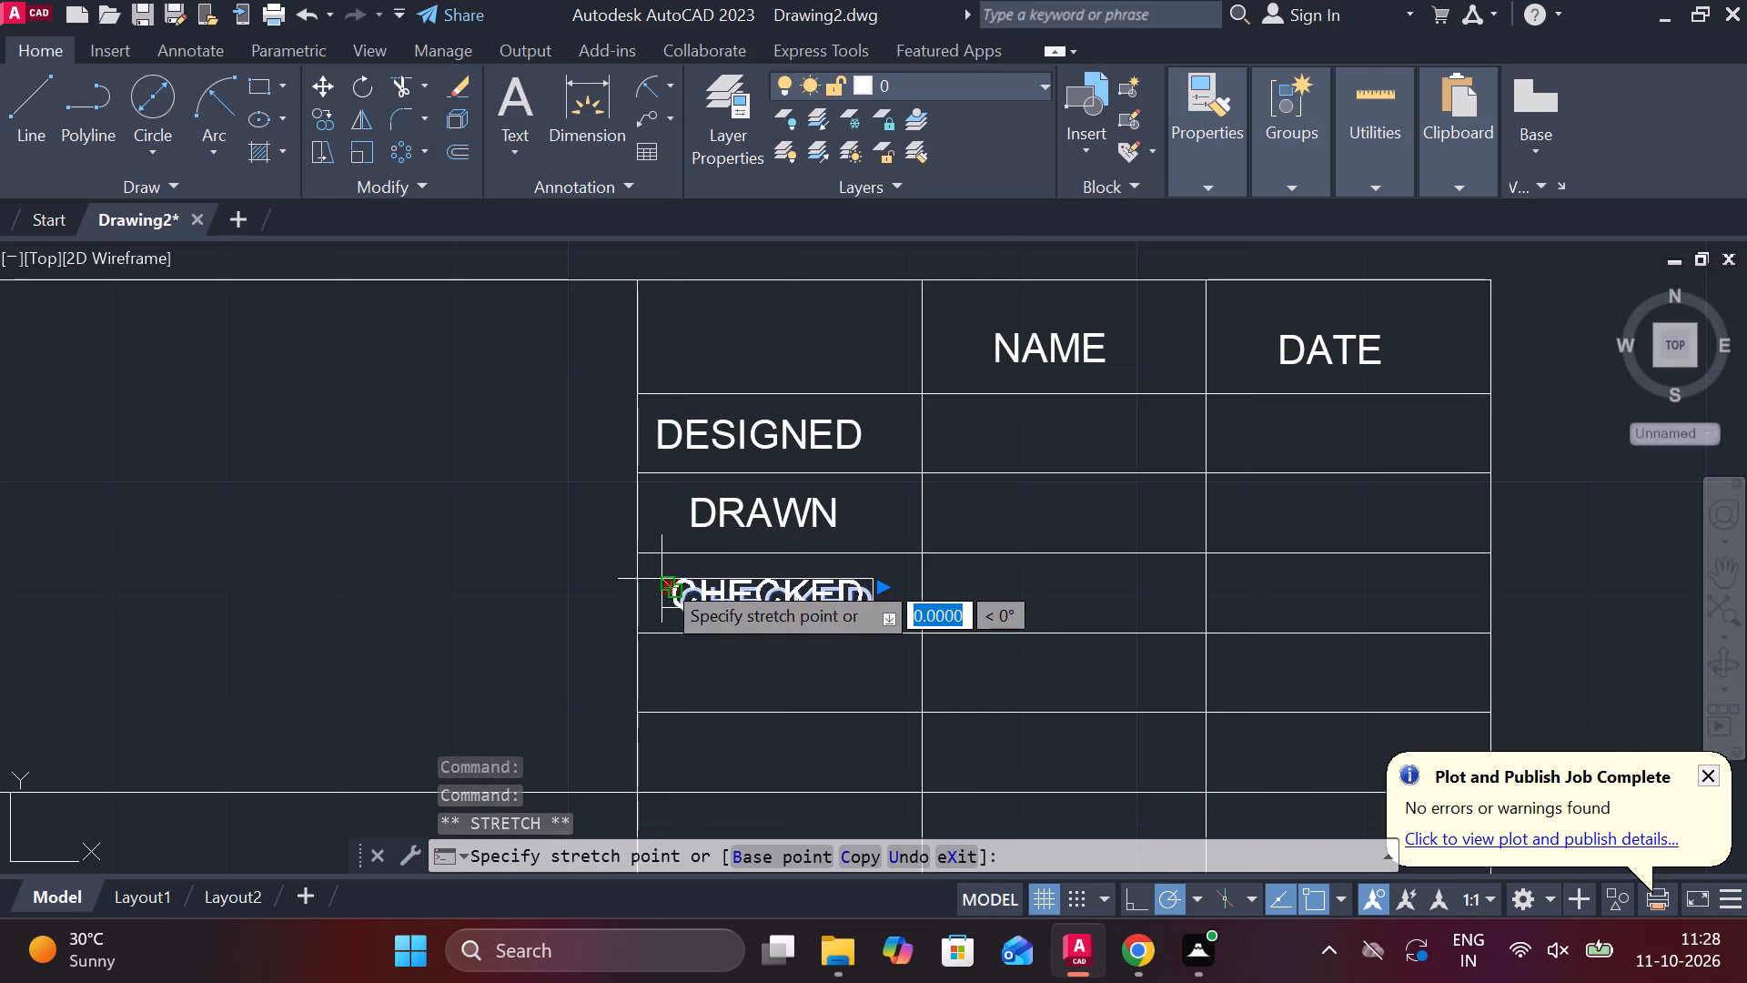
click(661, 579)
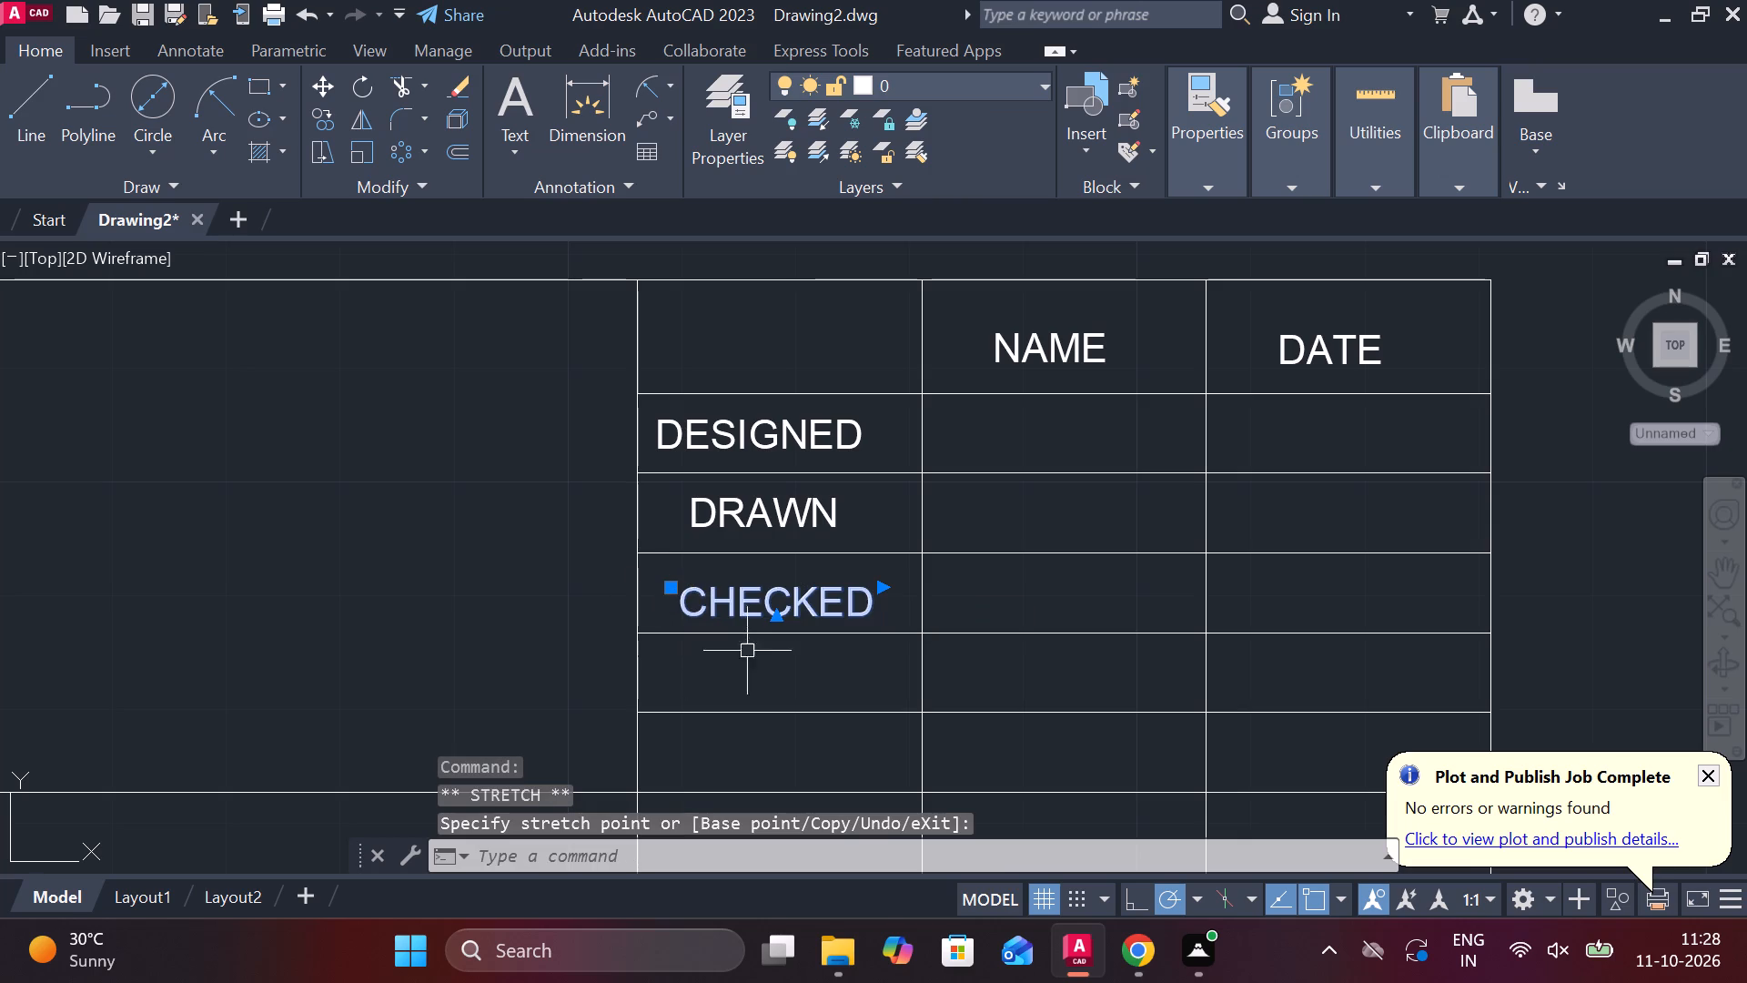
click(671, 590)
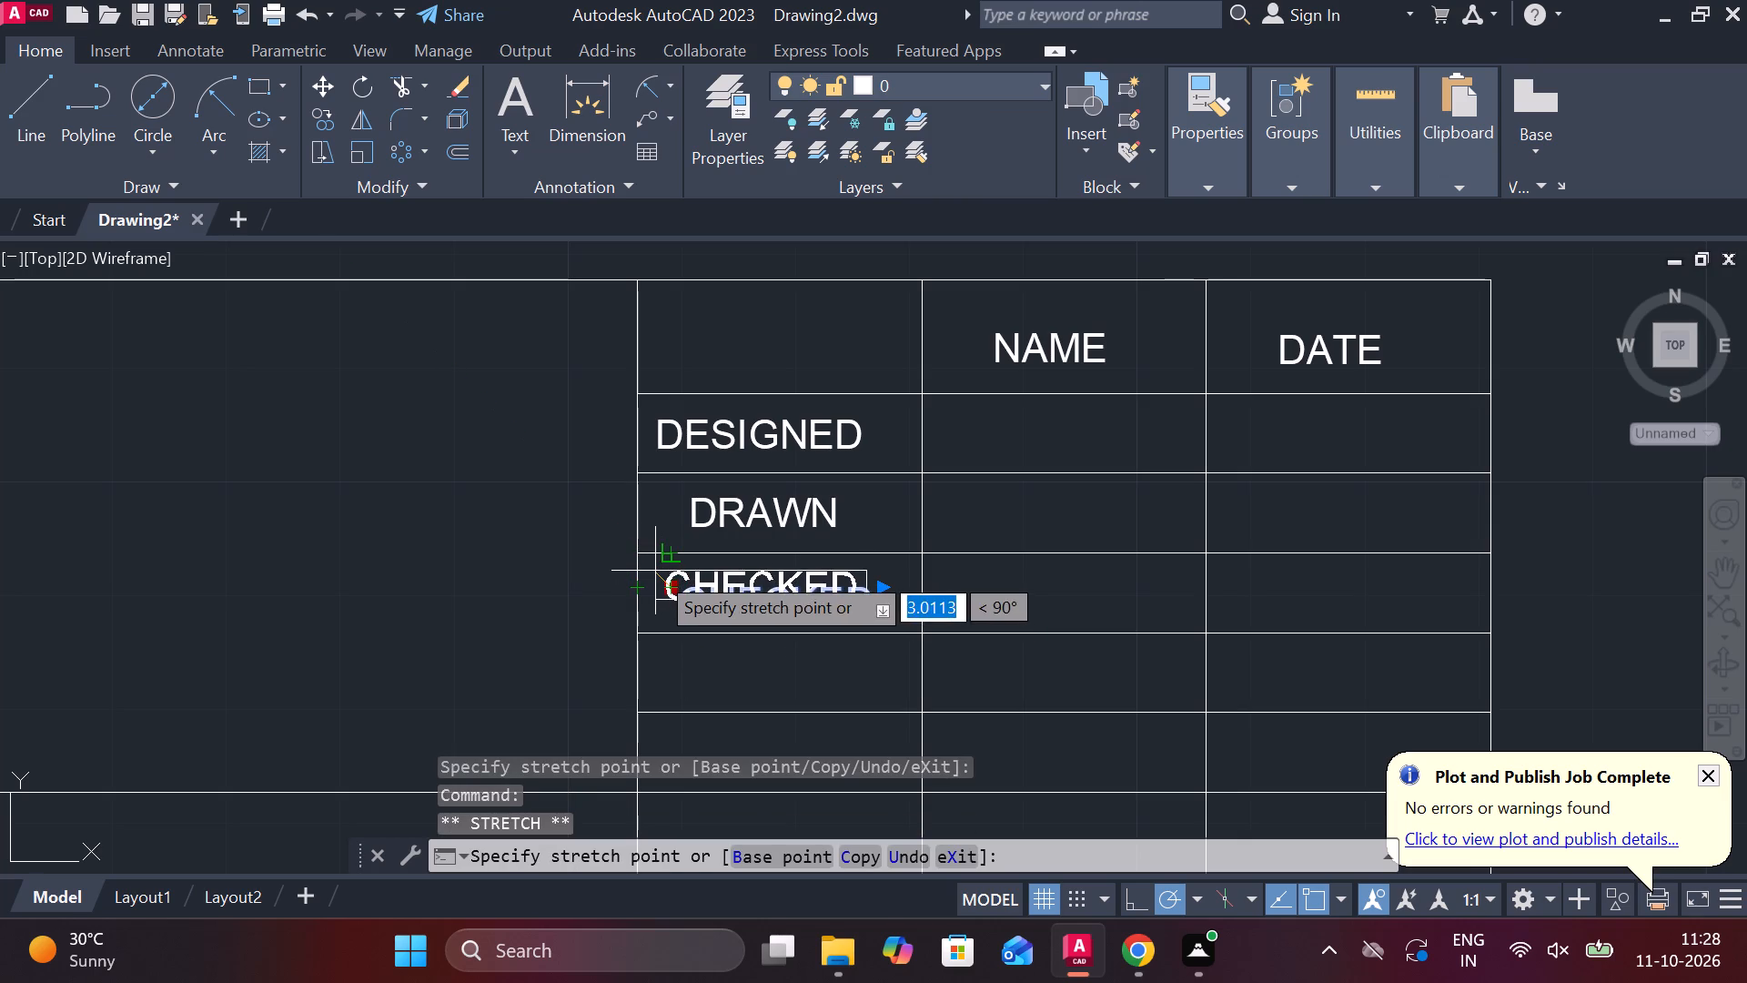
click(655, 571)
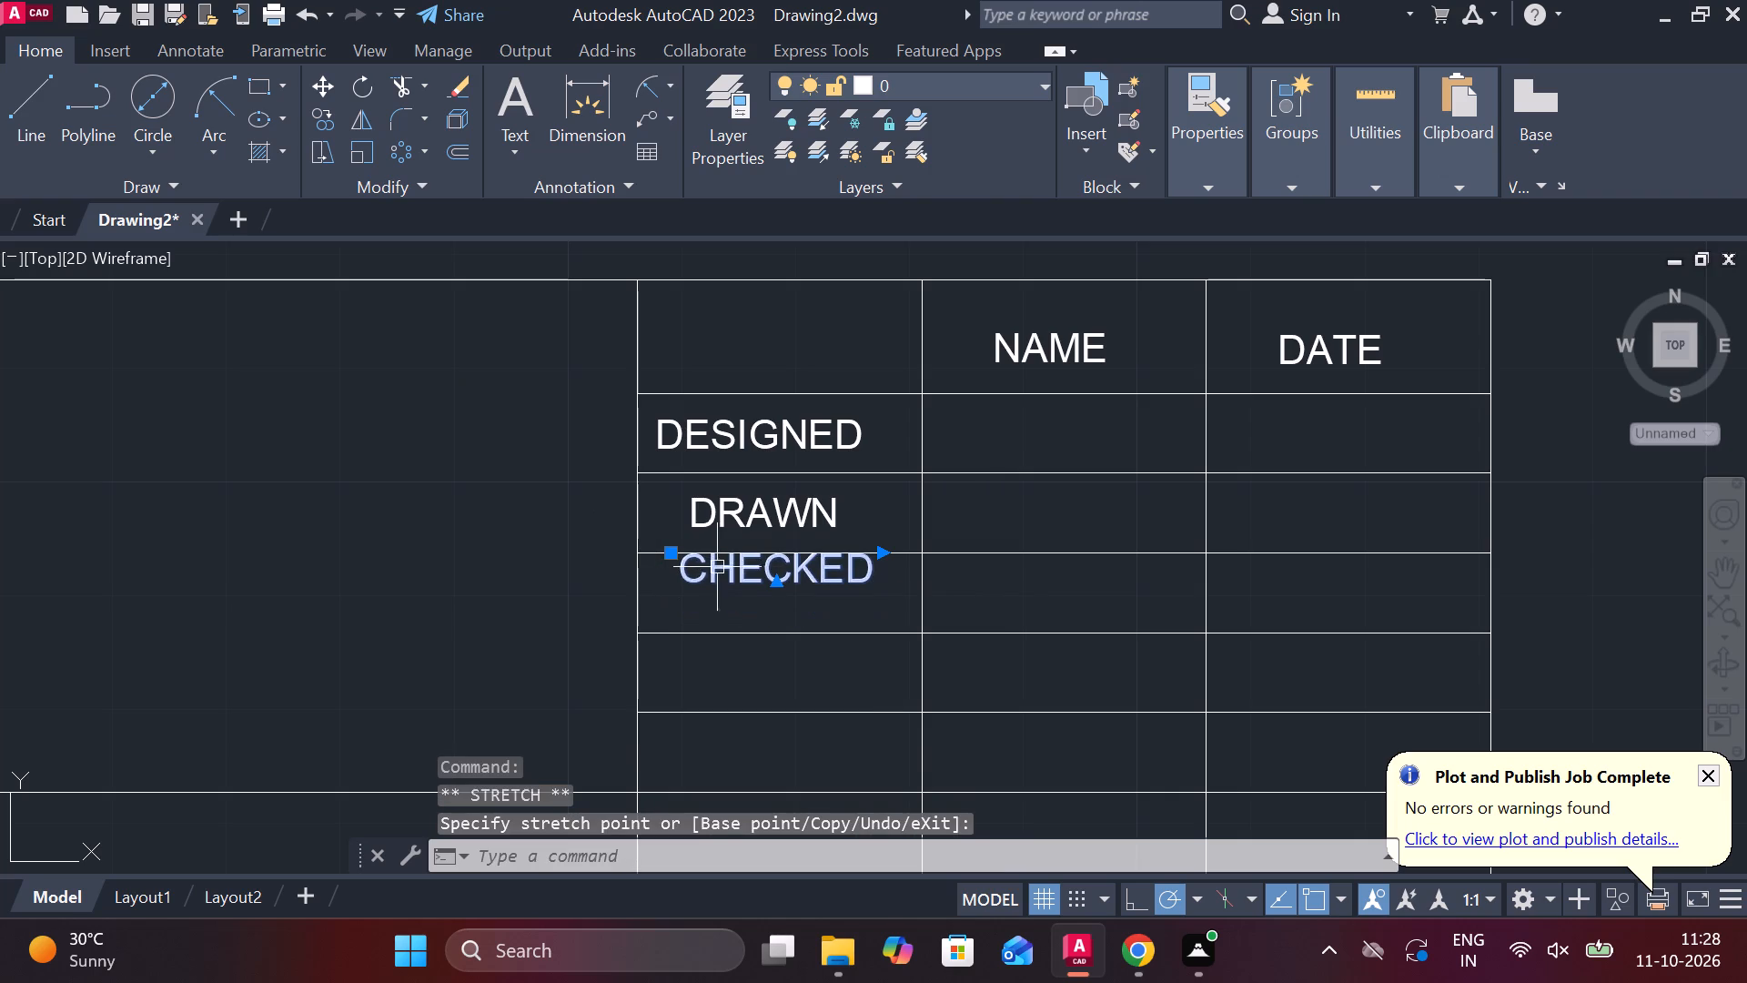
click(672, 557)
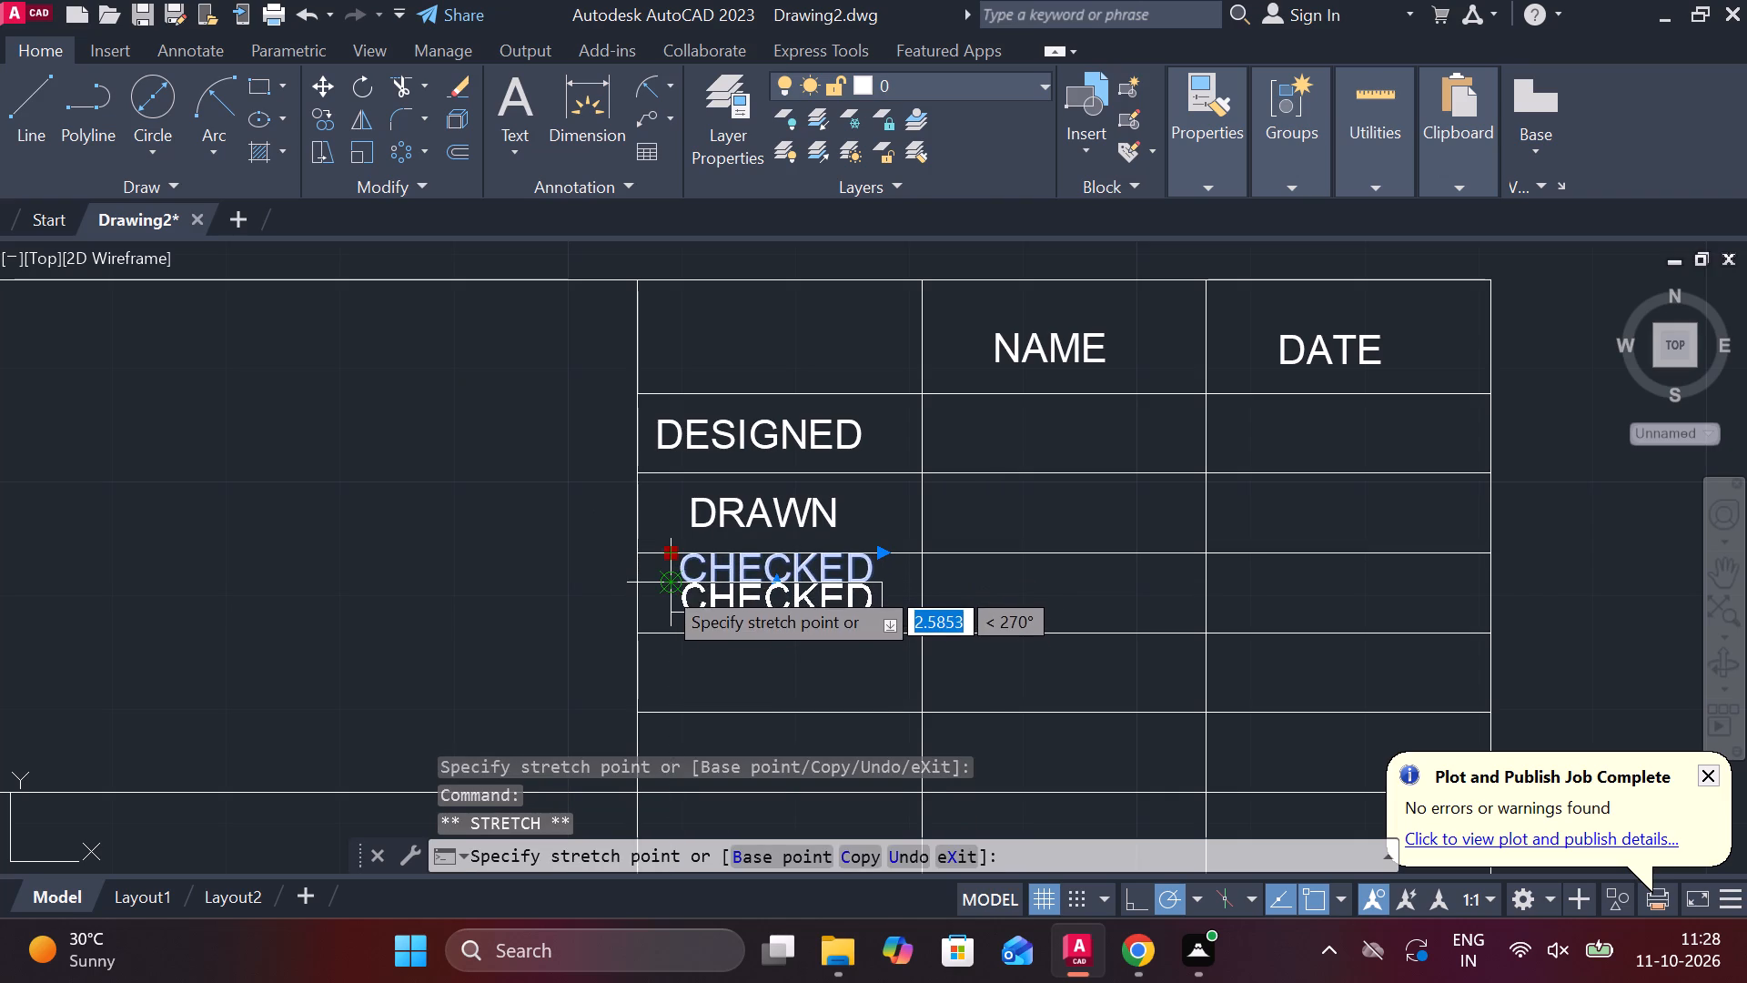
click(660, 585)
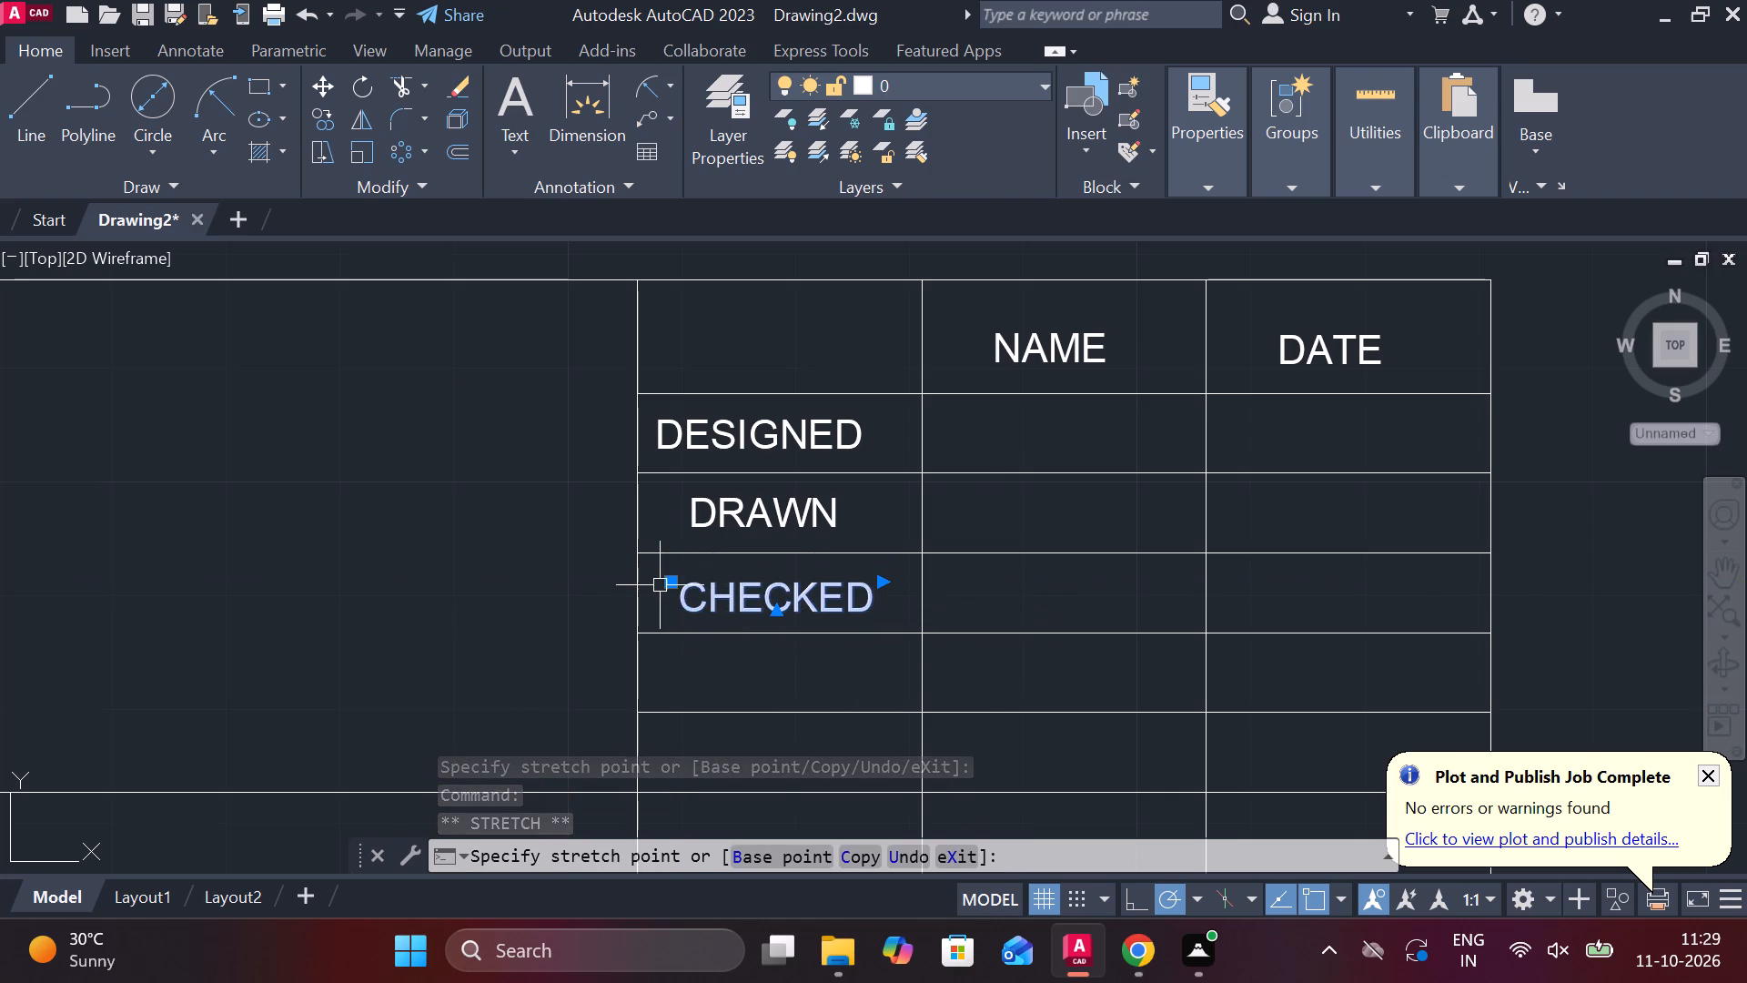
double_click(794, 664)
key(Escape)
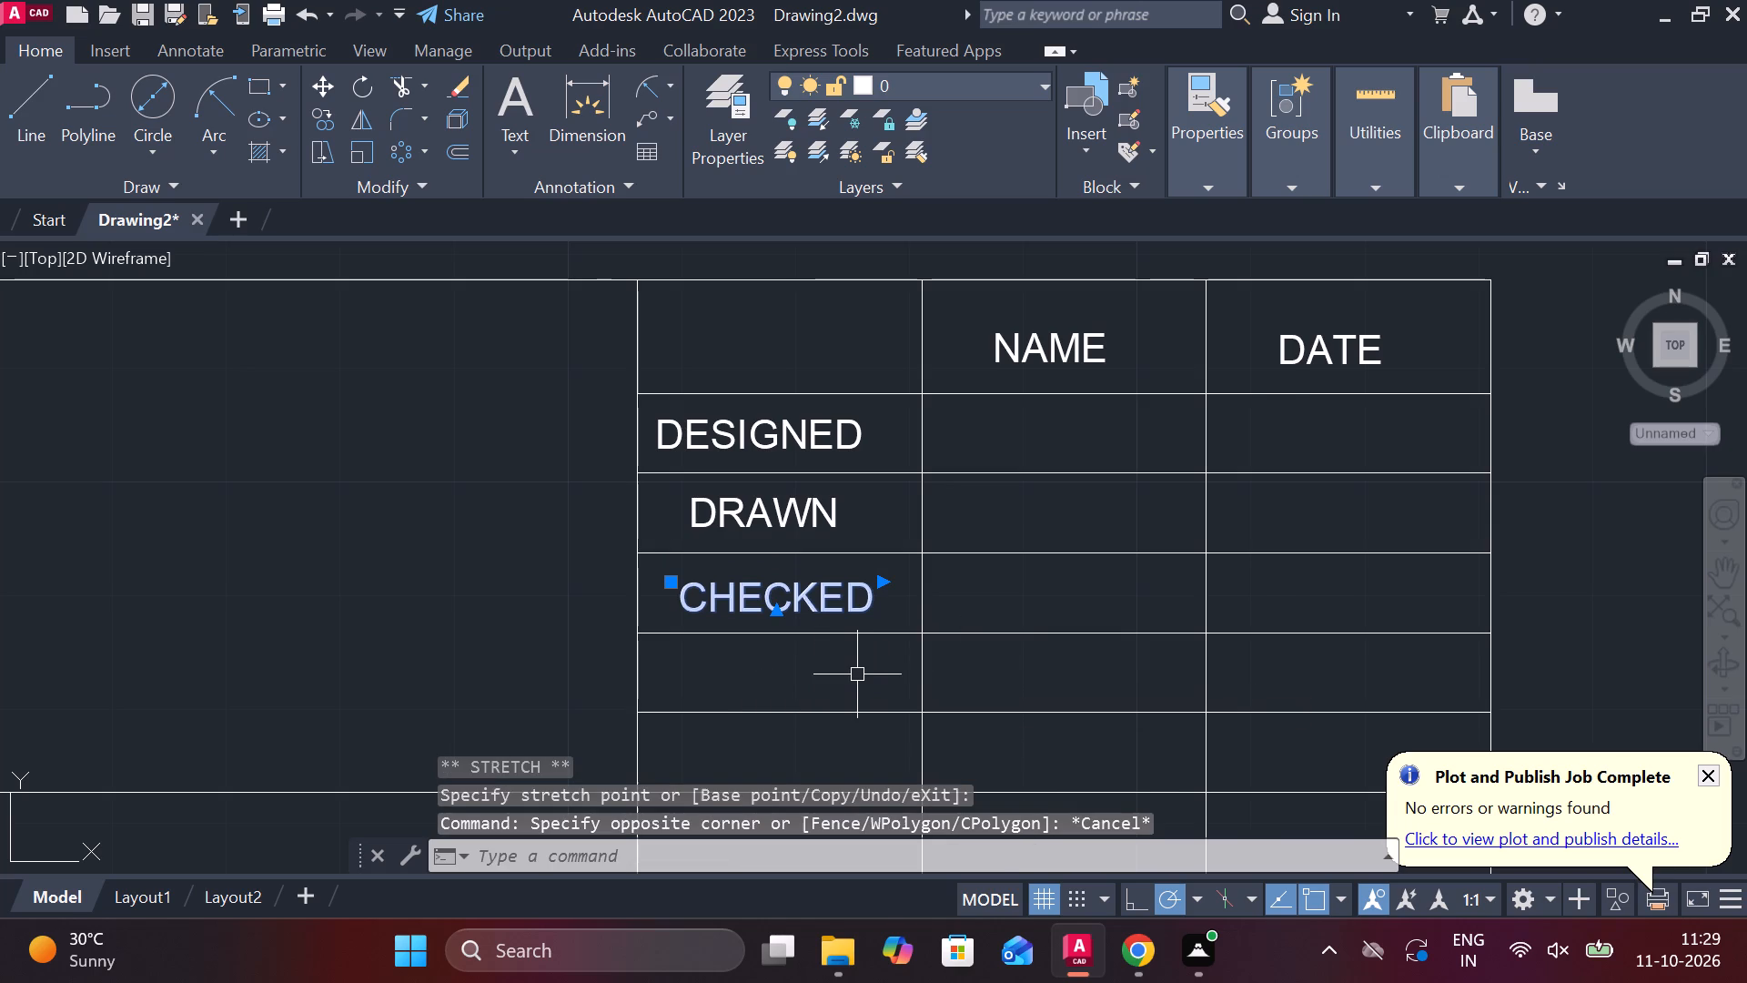
Add centred multiline text STANDARD in the first-column cell directly below CHECKED.
text(MT)
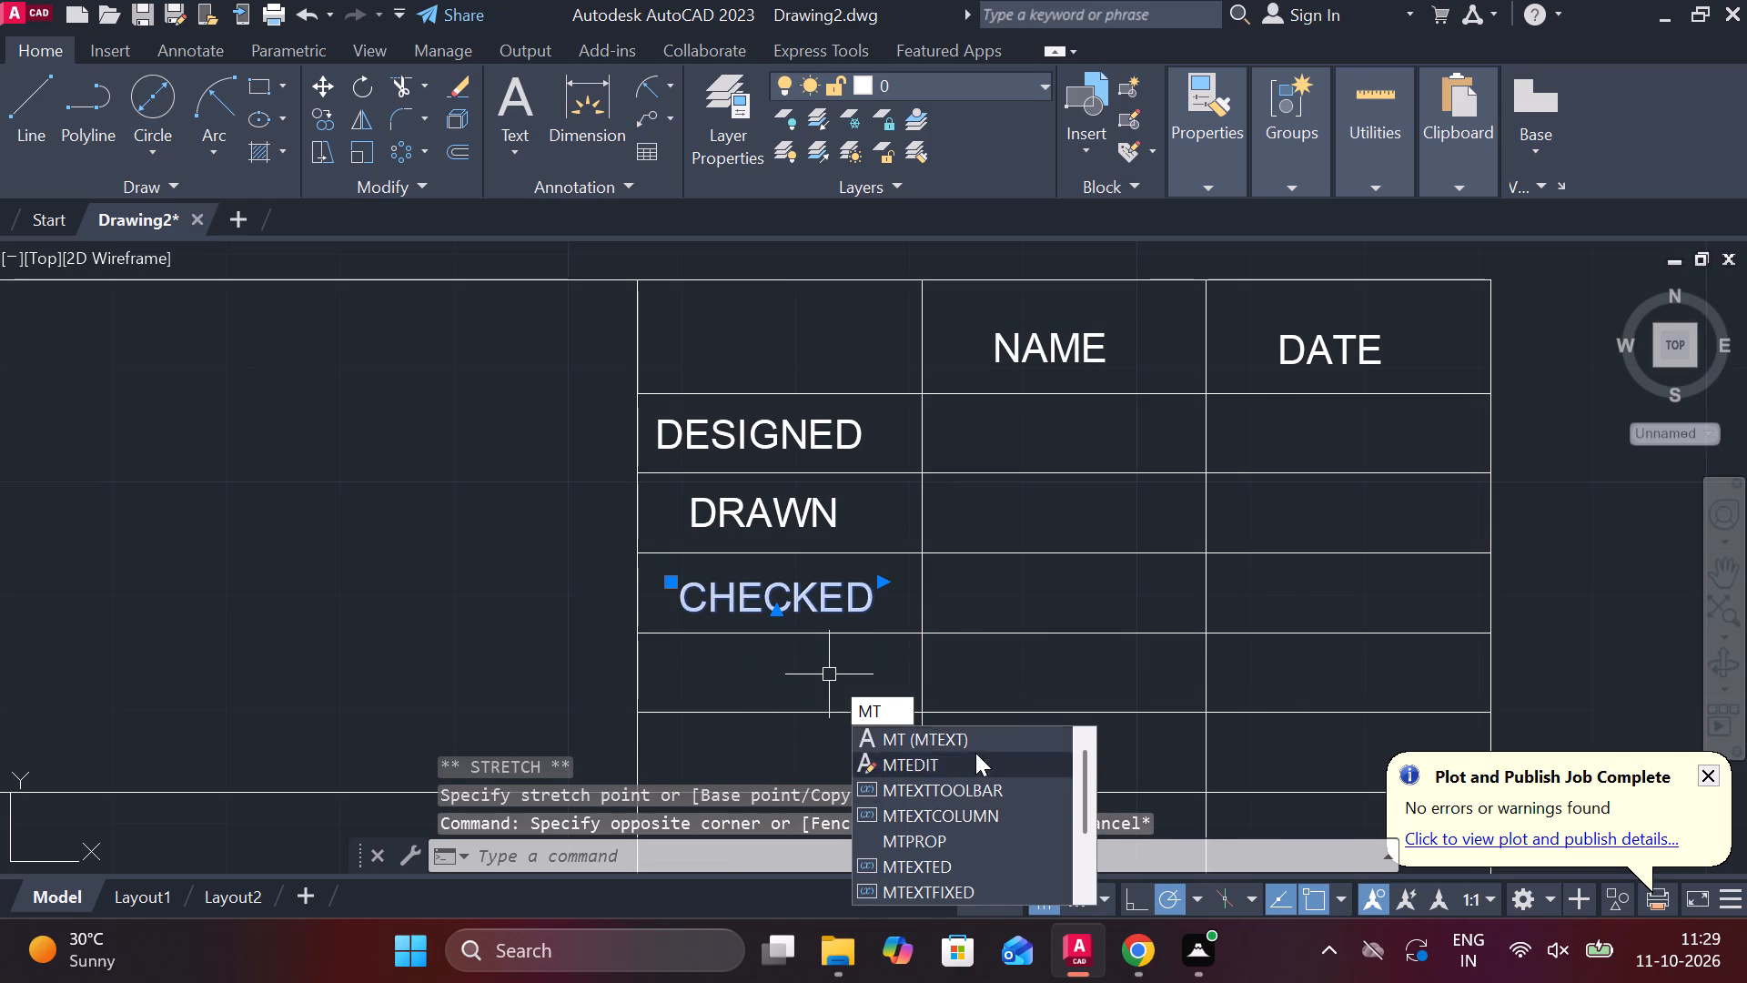
click(975, 742)
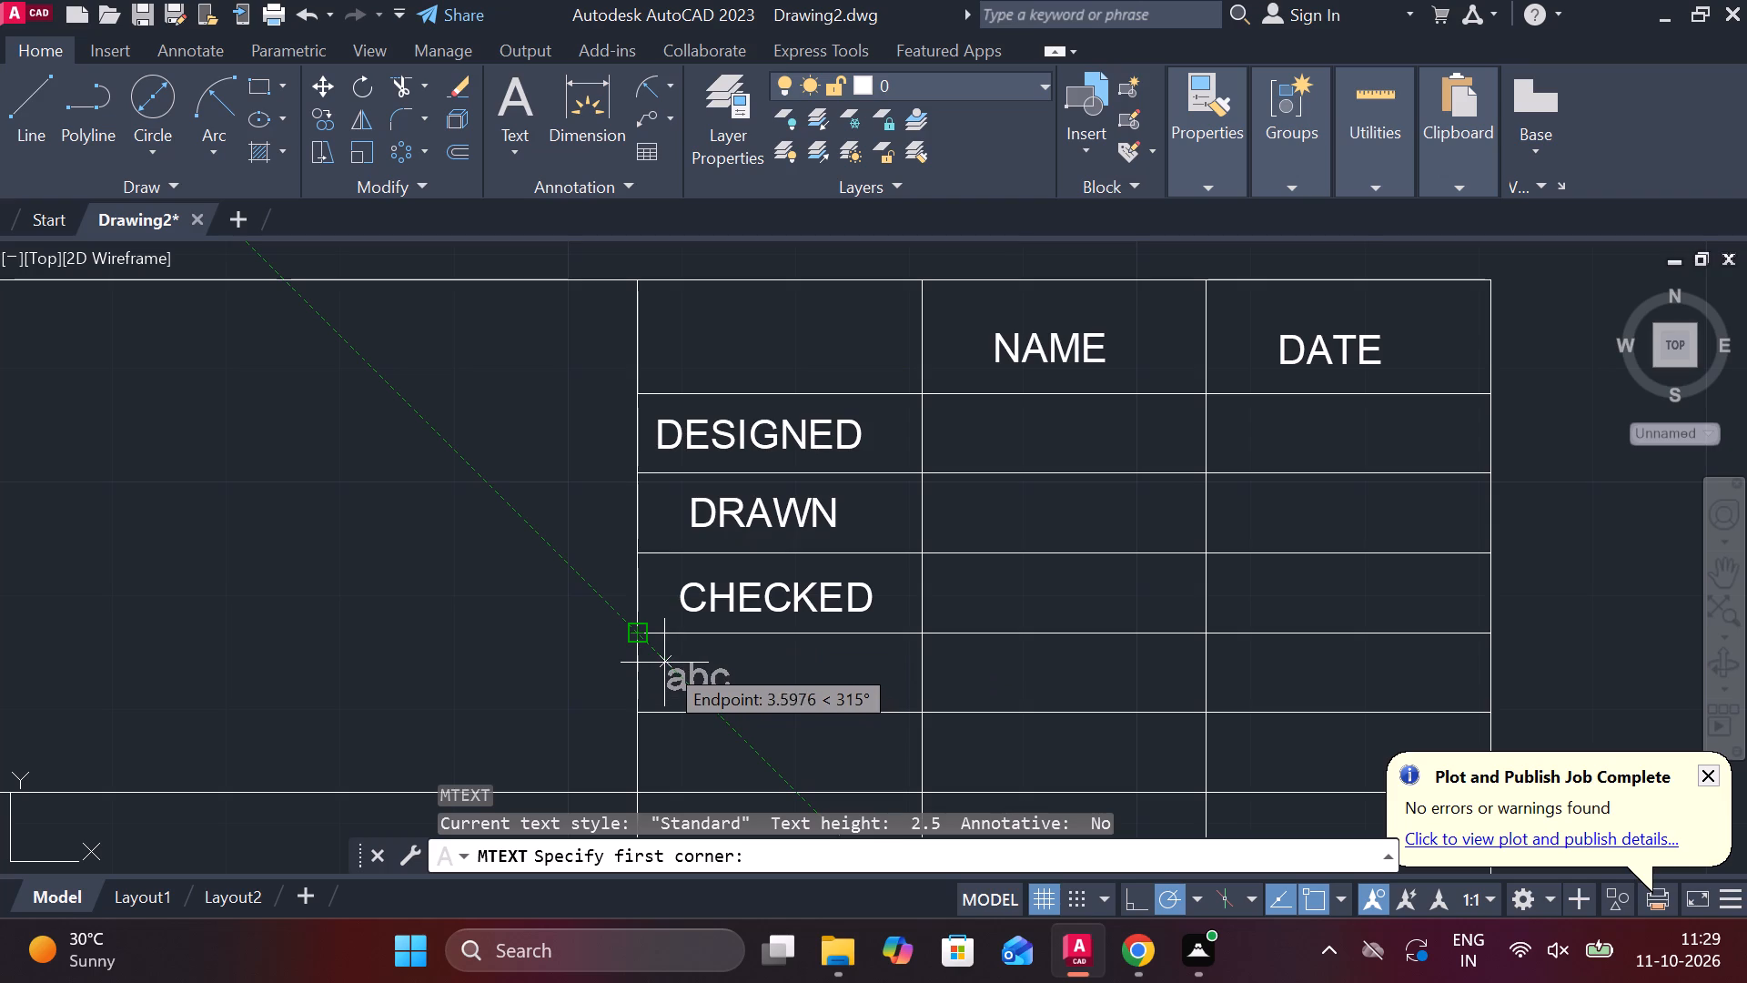
click(662, 662)
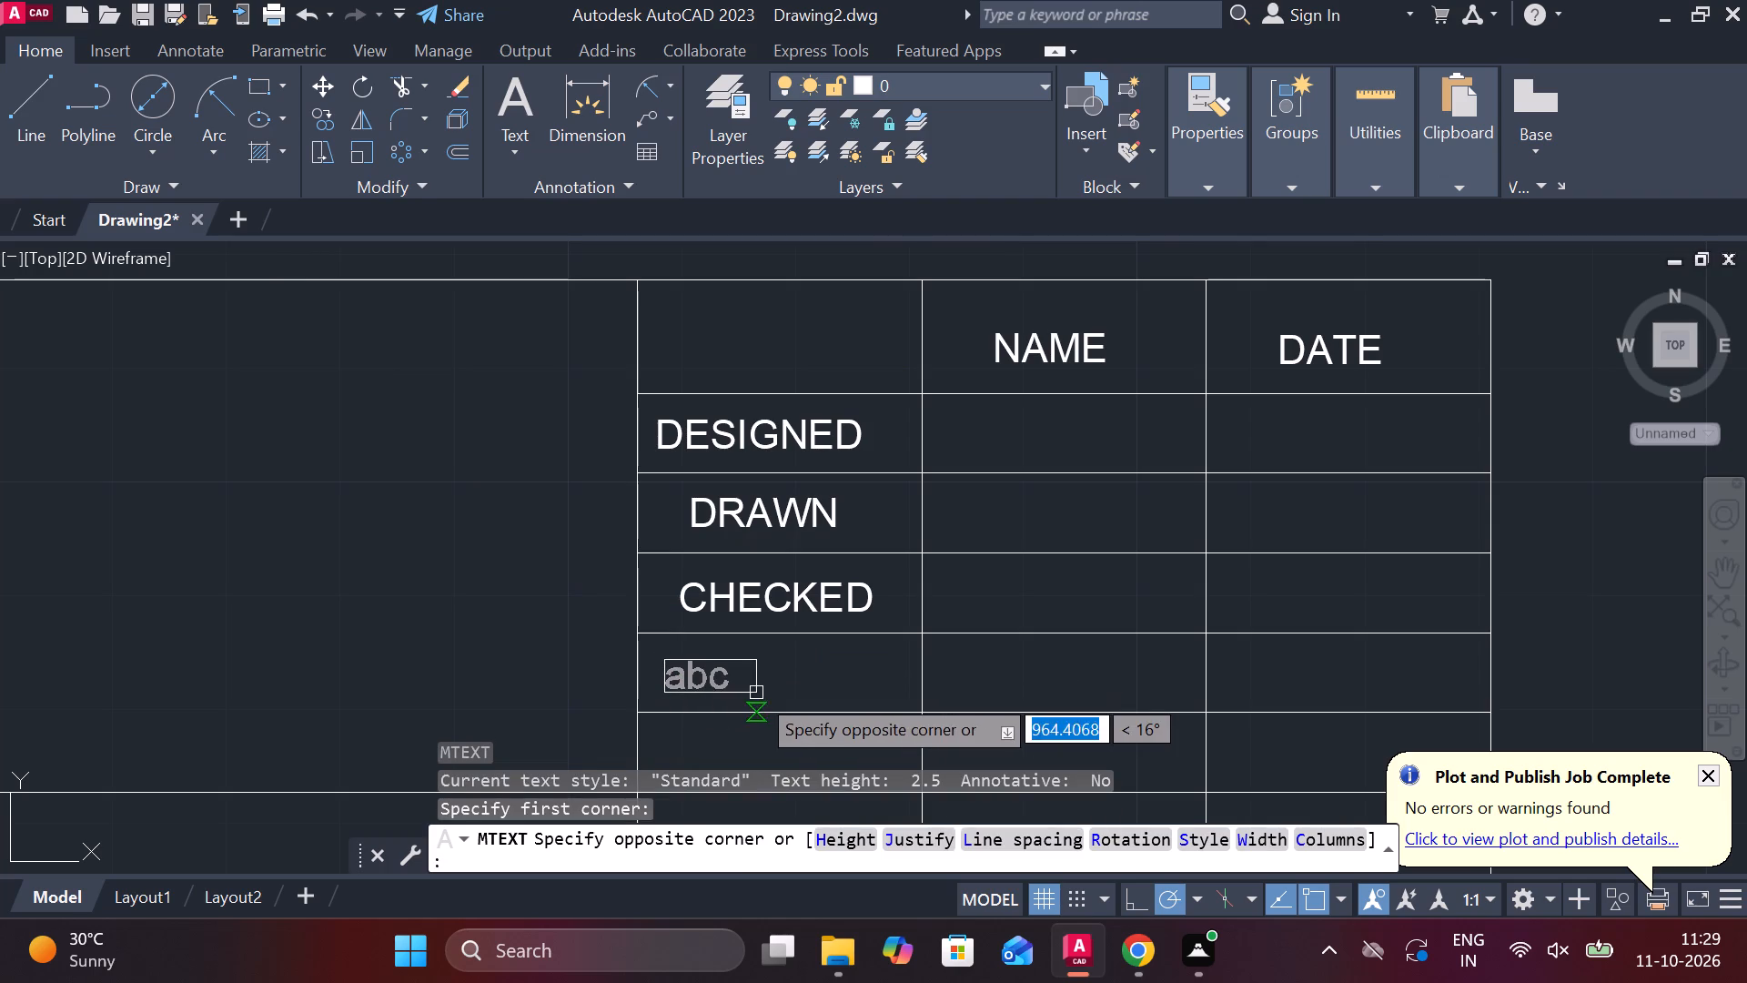
click(886, 694)
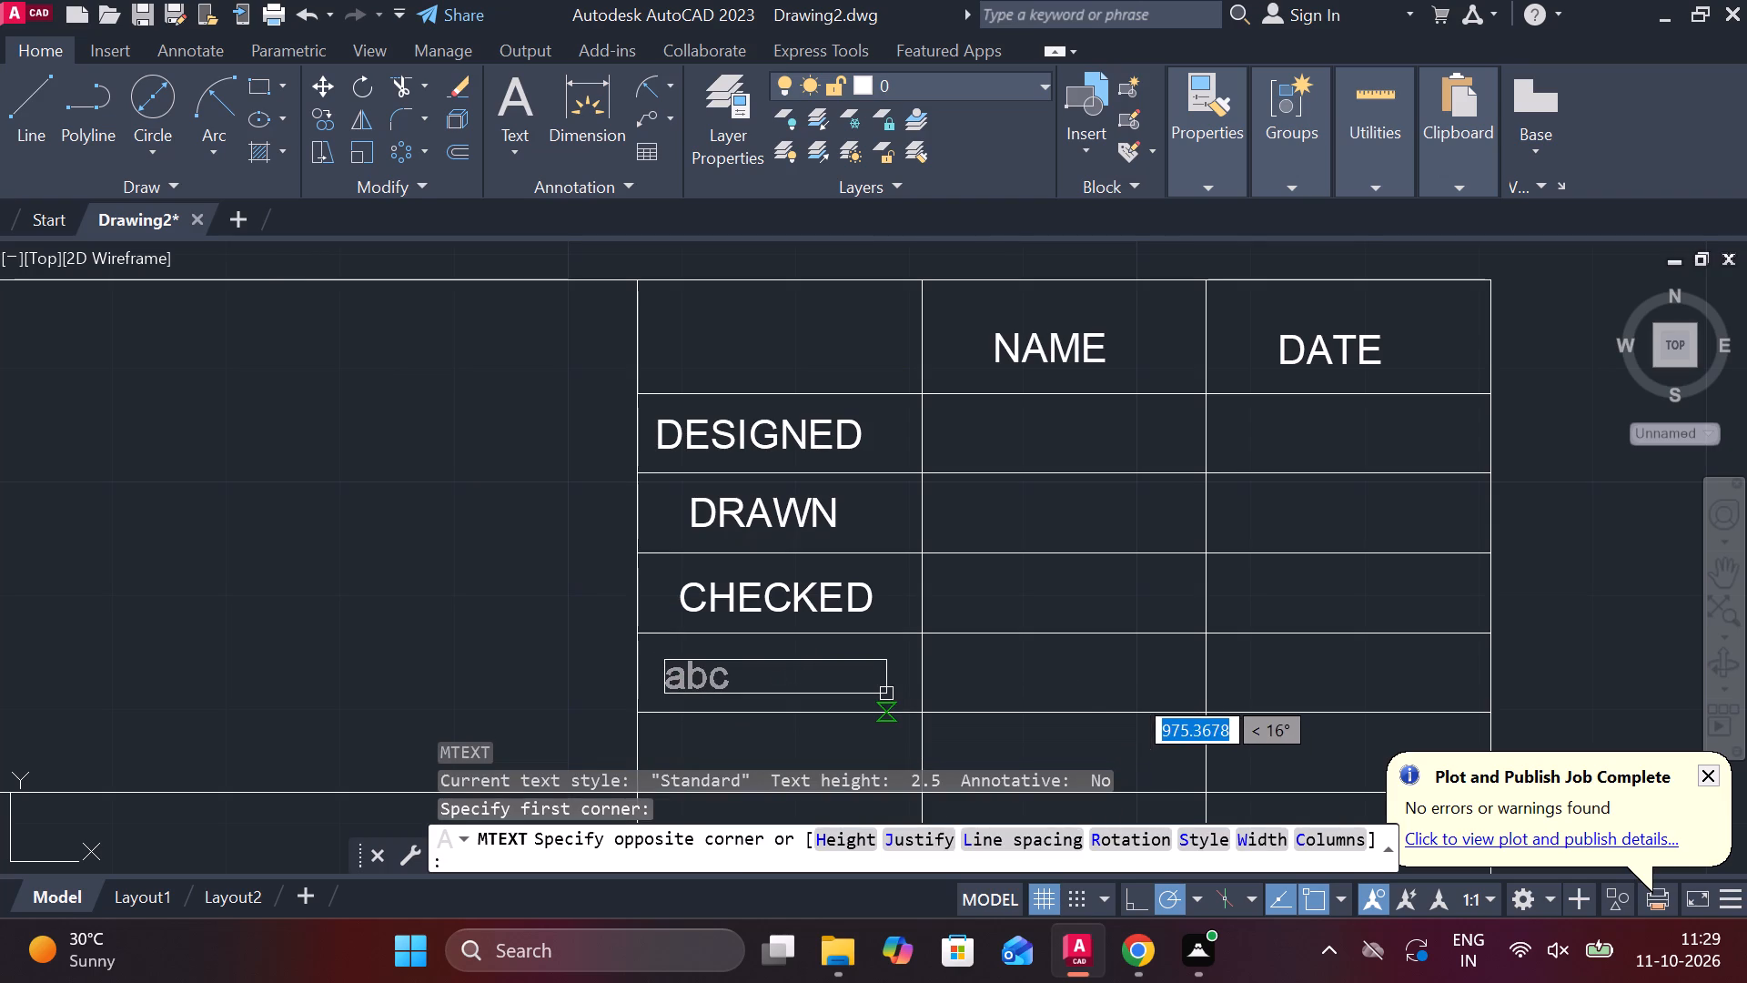
click(886, 141)
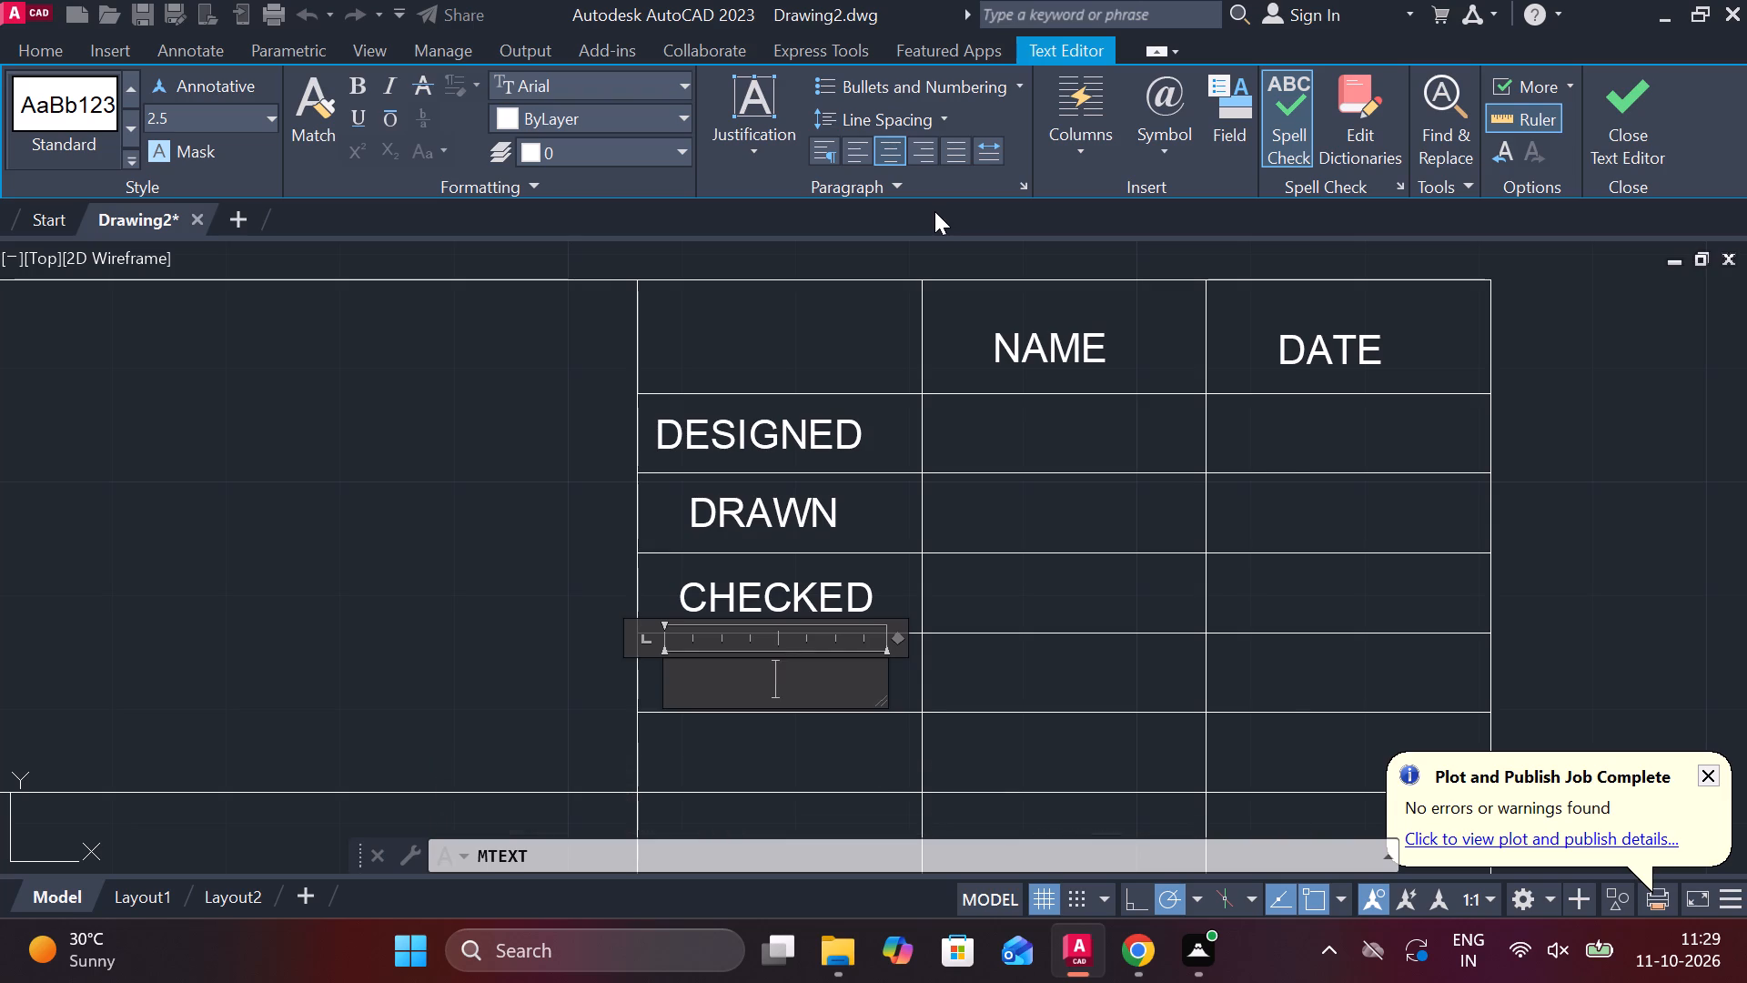
text(STANDARD)
click(855, 683)
text(STA)
text(NDARD)
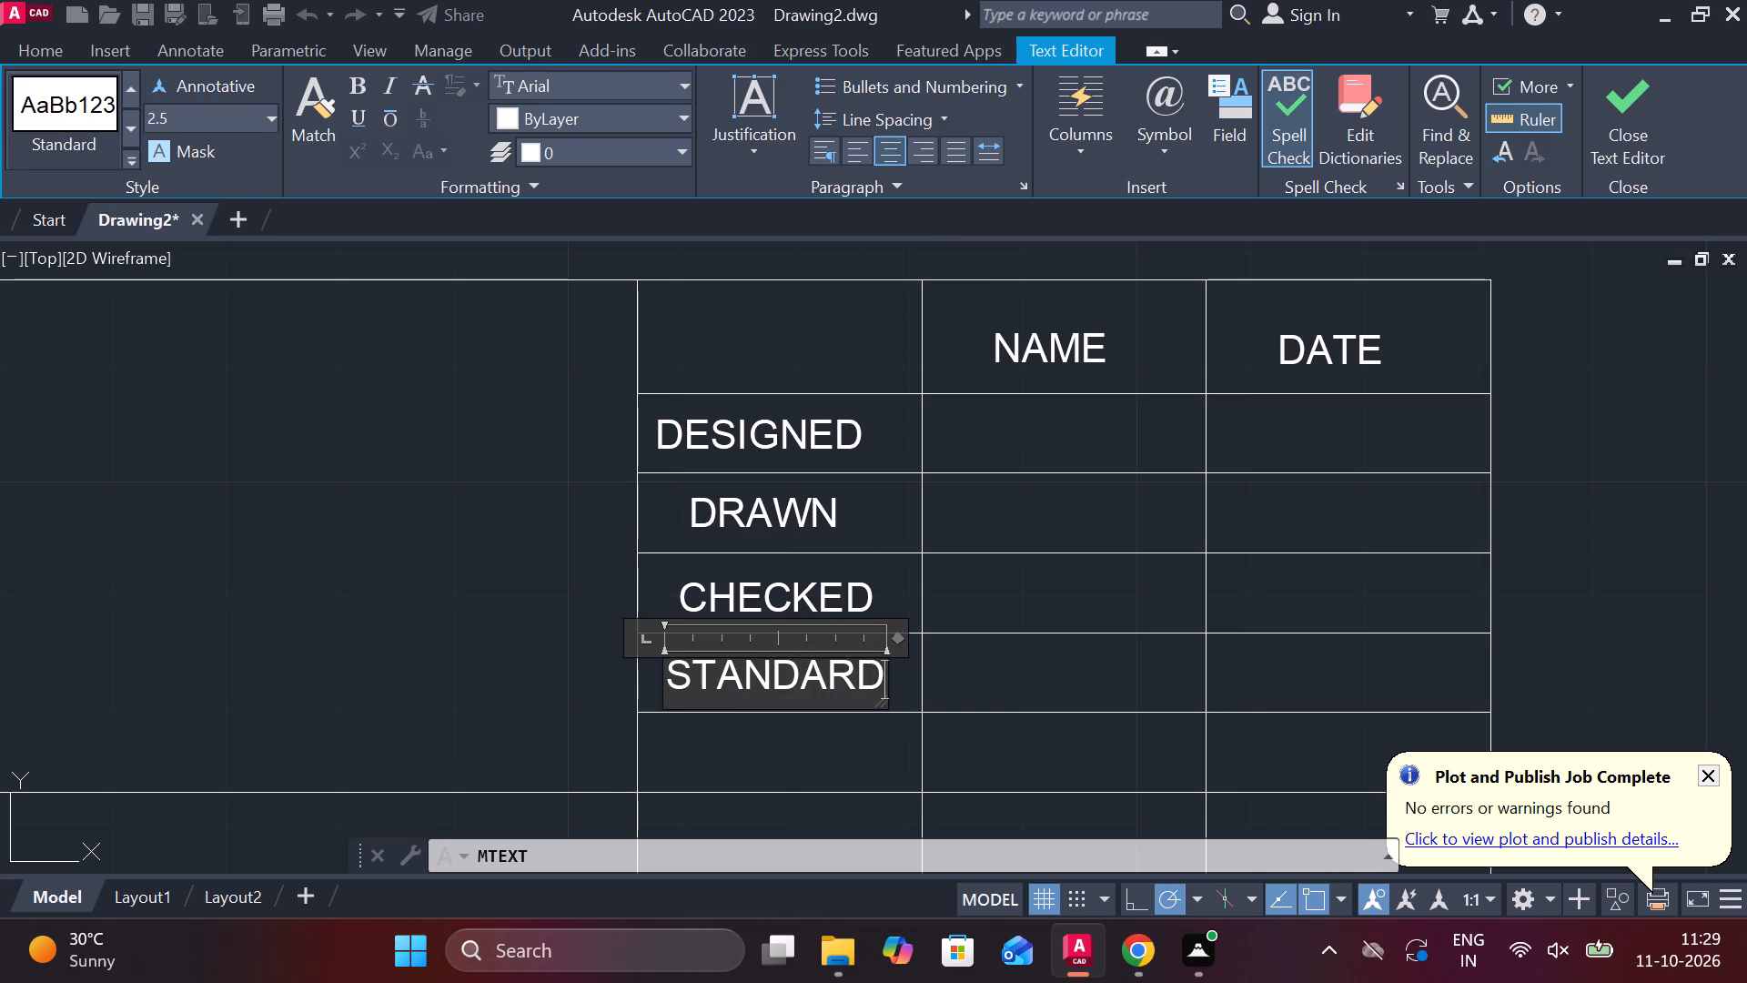
double_click(744, 743)
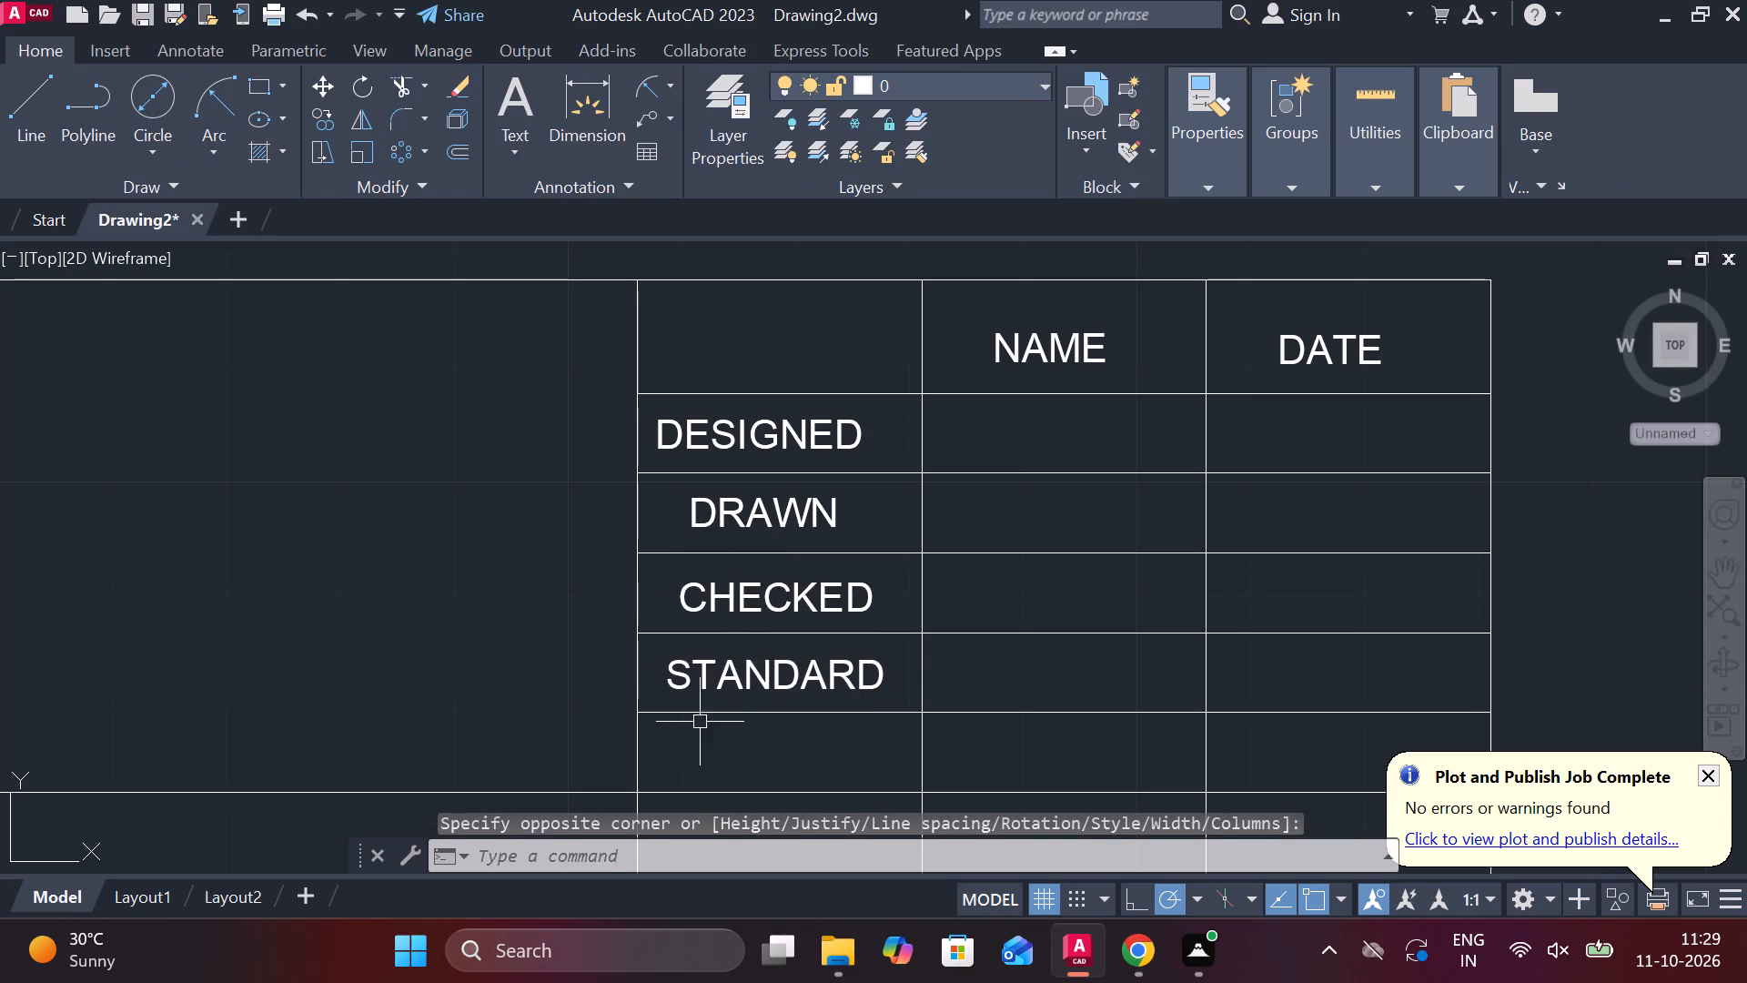
Add centred multiline text APPROVED in the first-column cell directly below STANDARD.
key(m)
key(t)
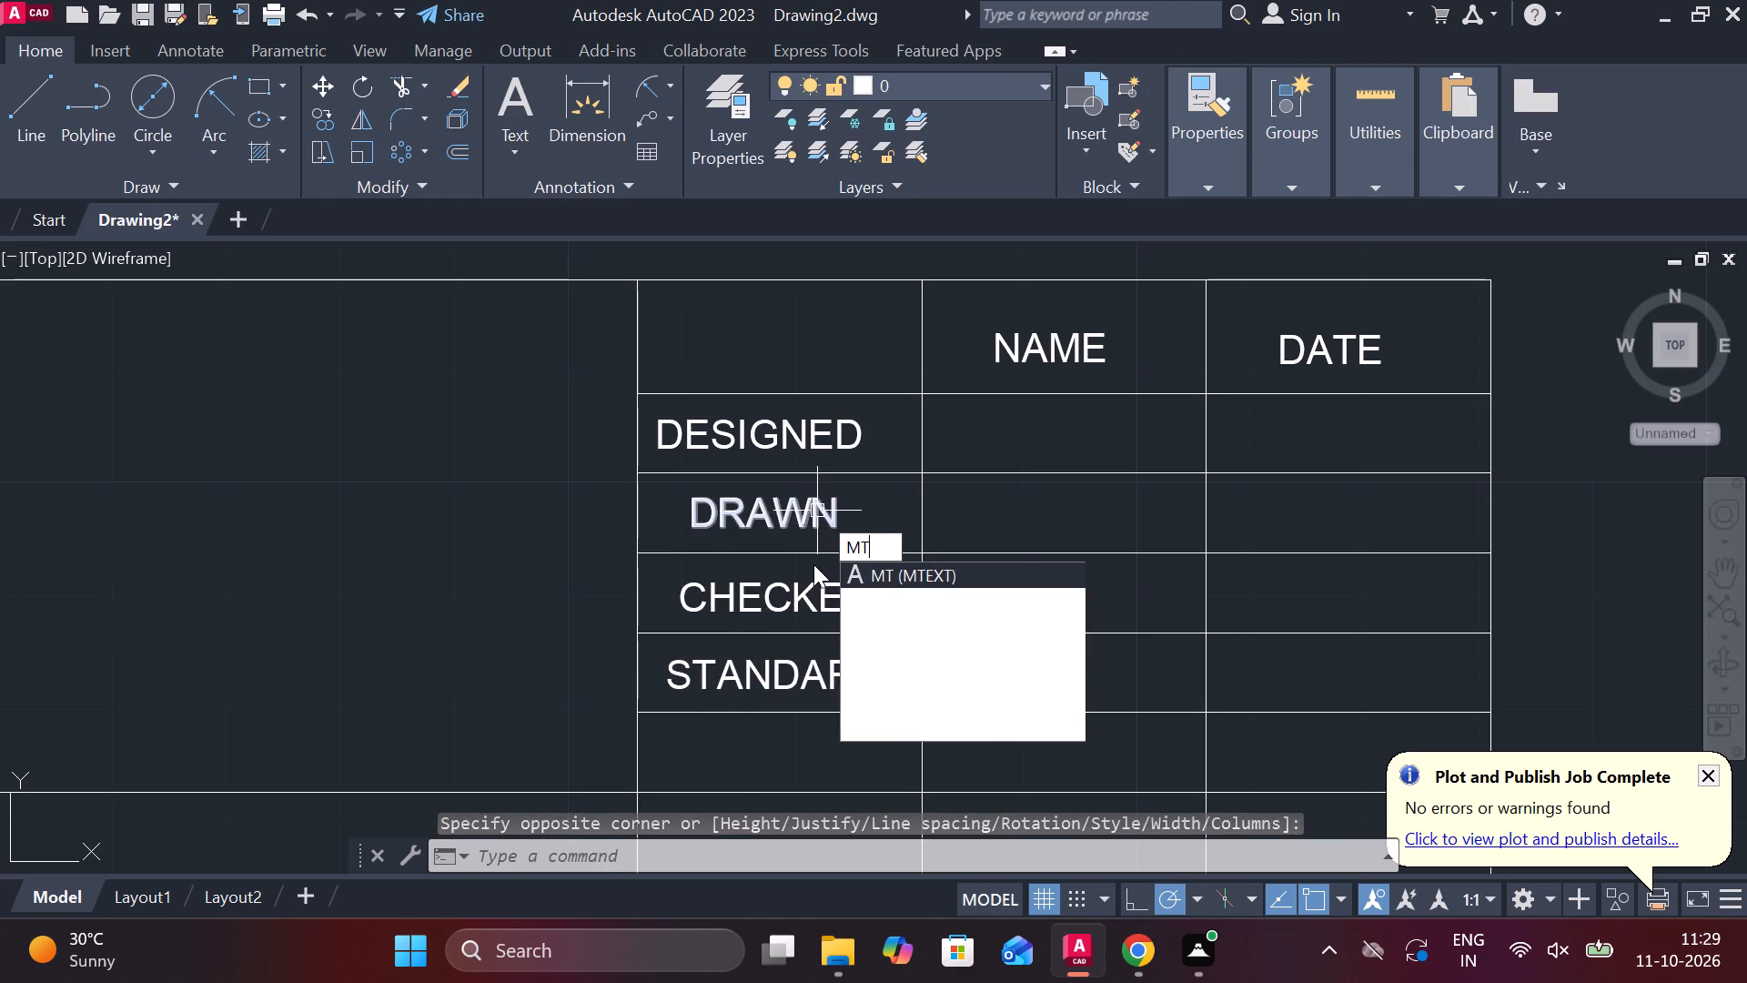
click(935, 576)
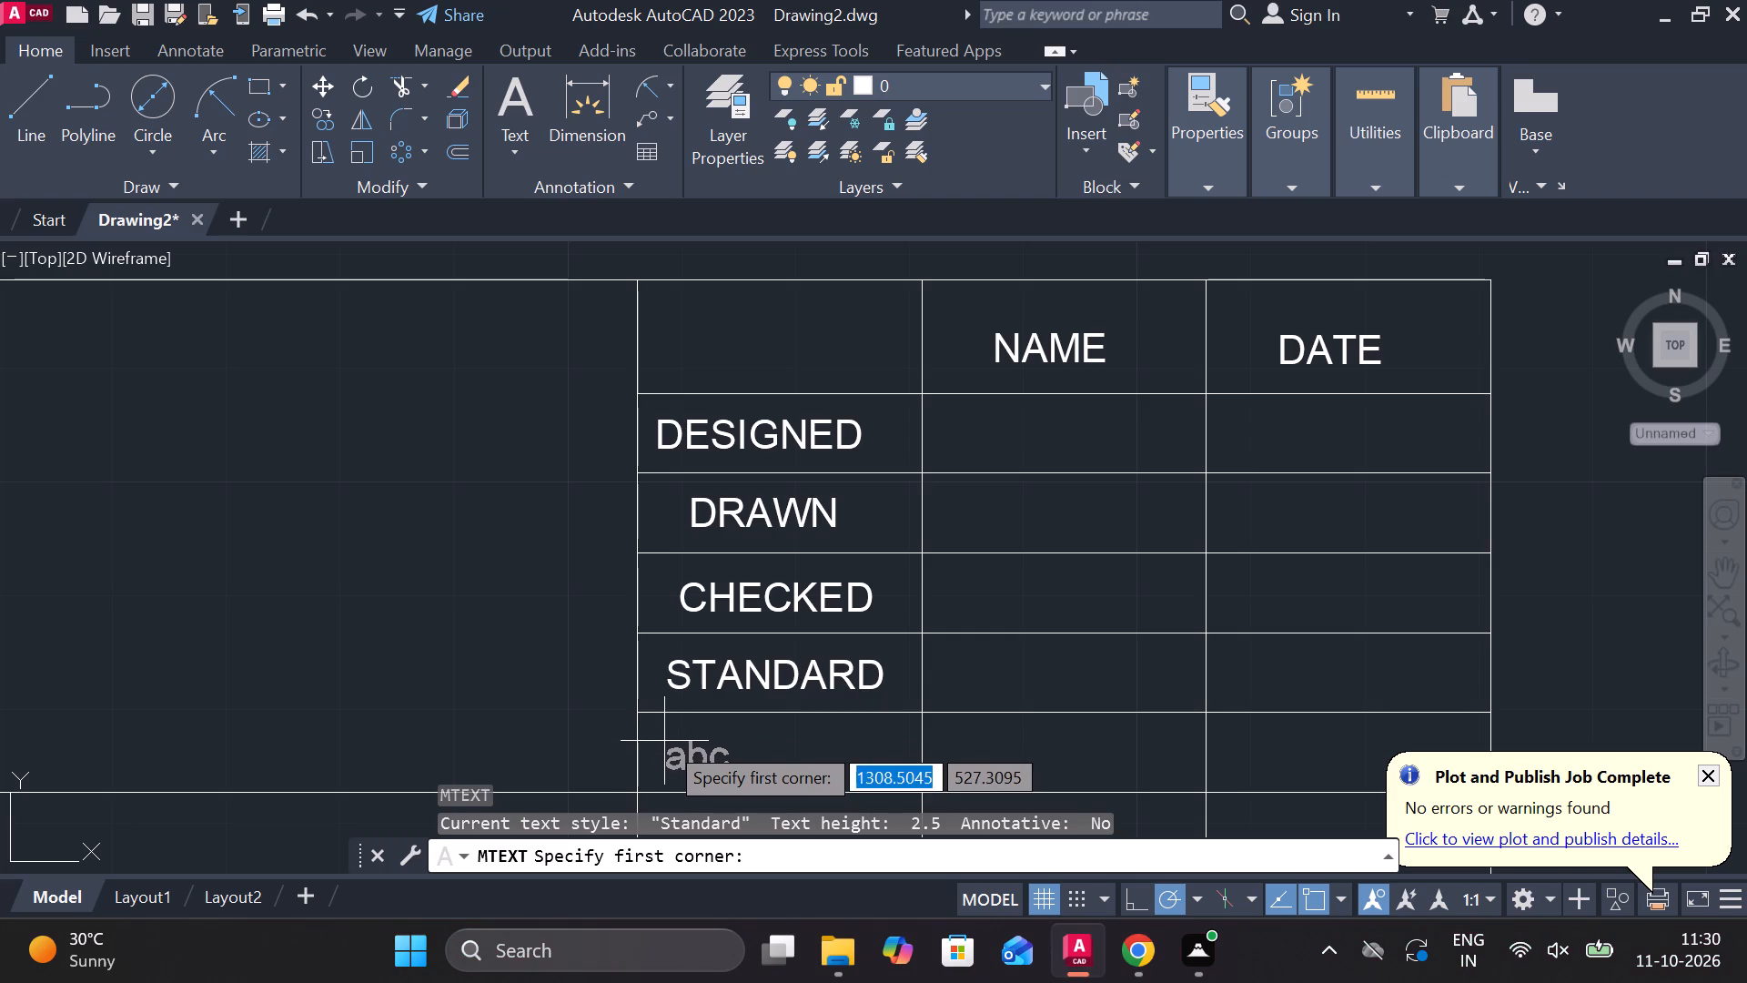
click(664, 741)
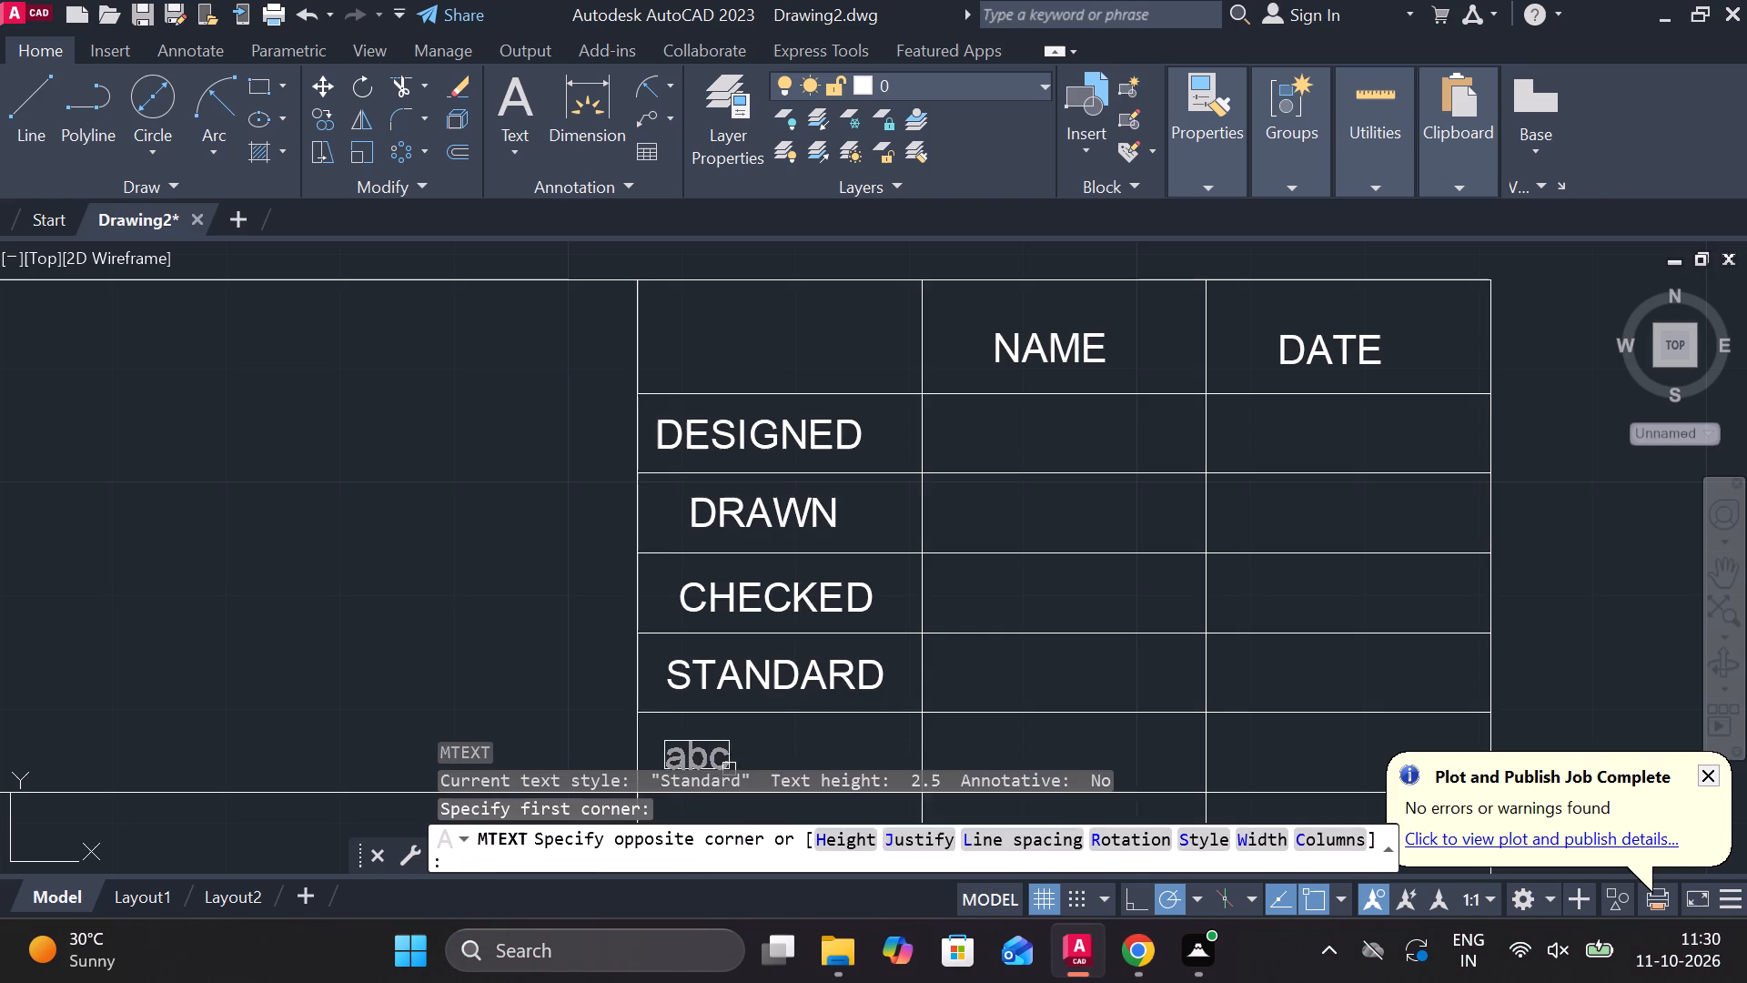
click(814, 770)
click(844, 762)
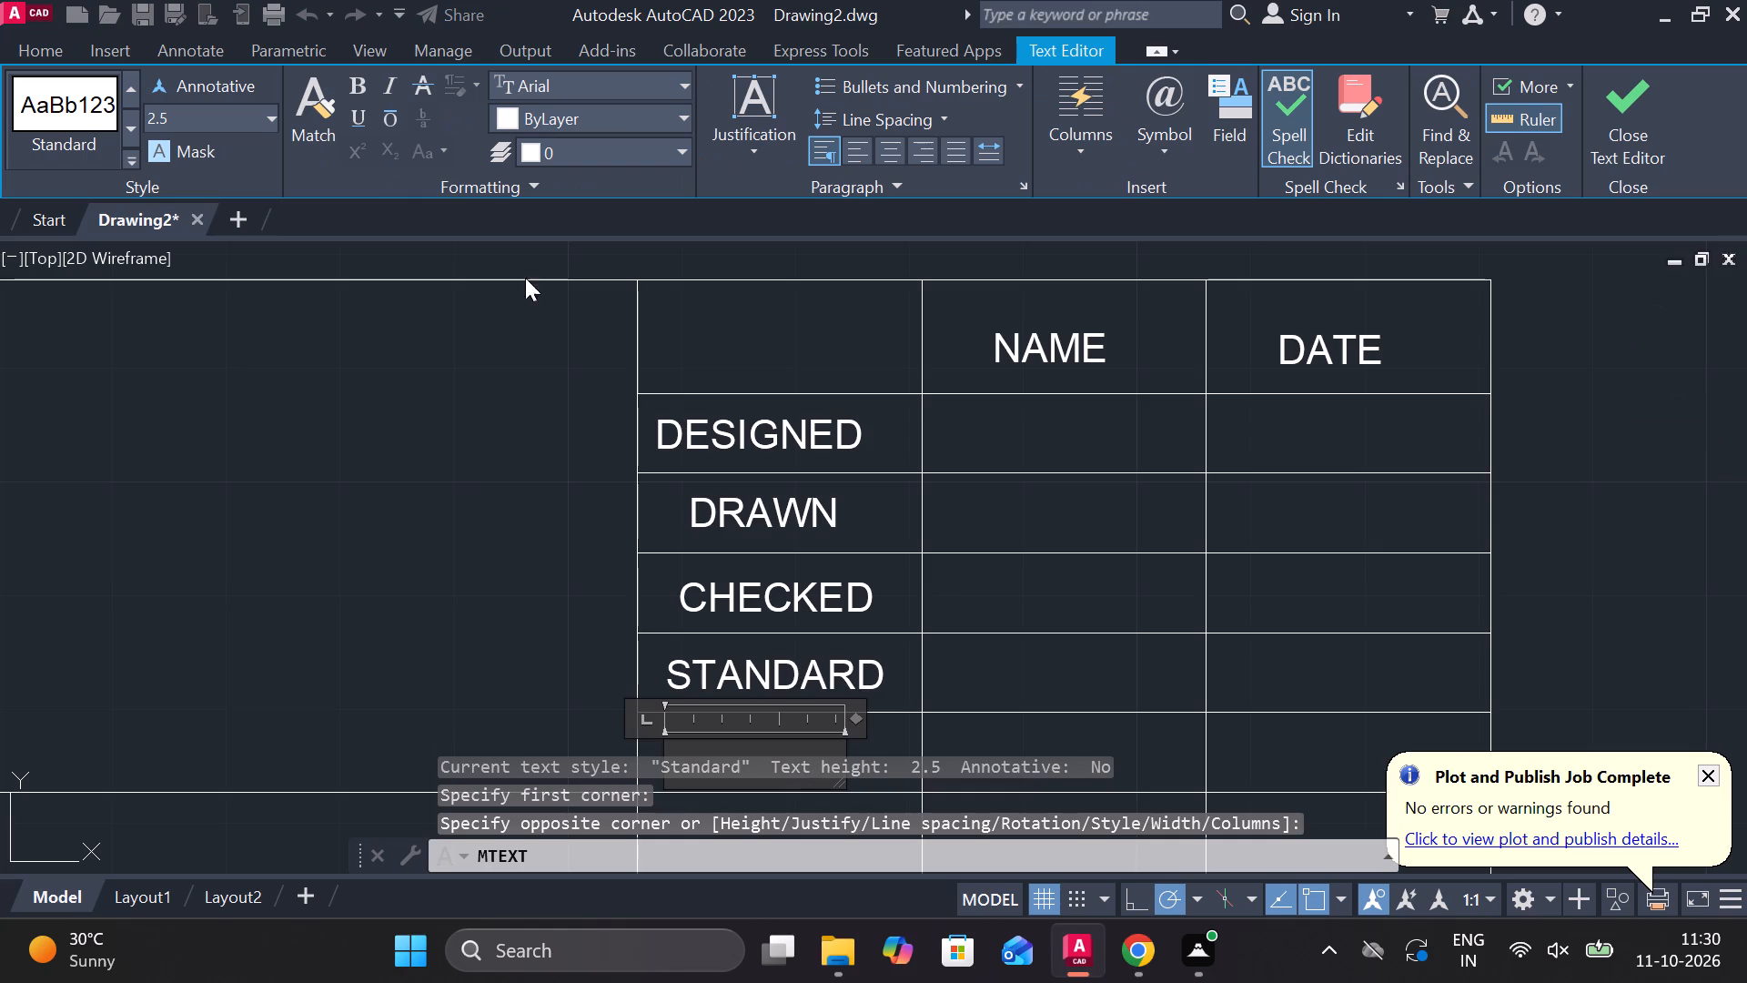
click(893, 159)
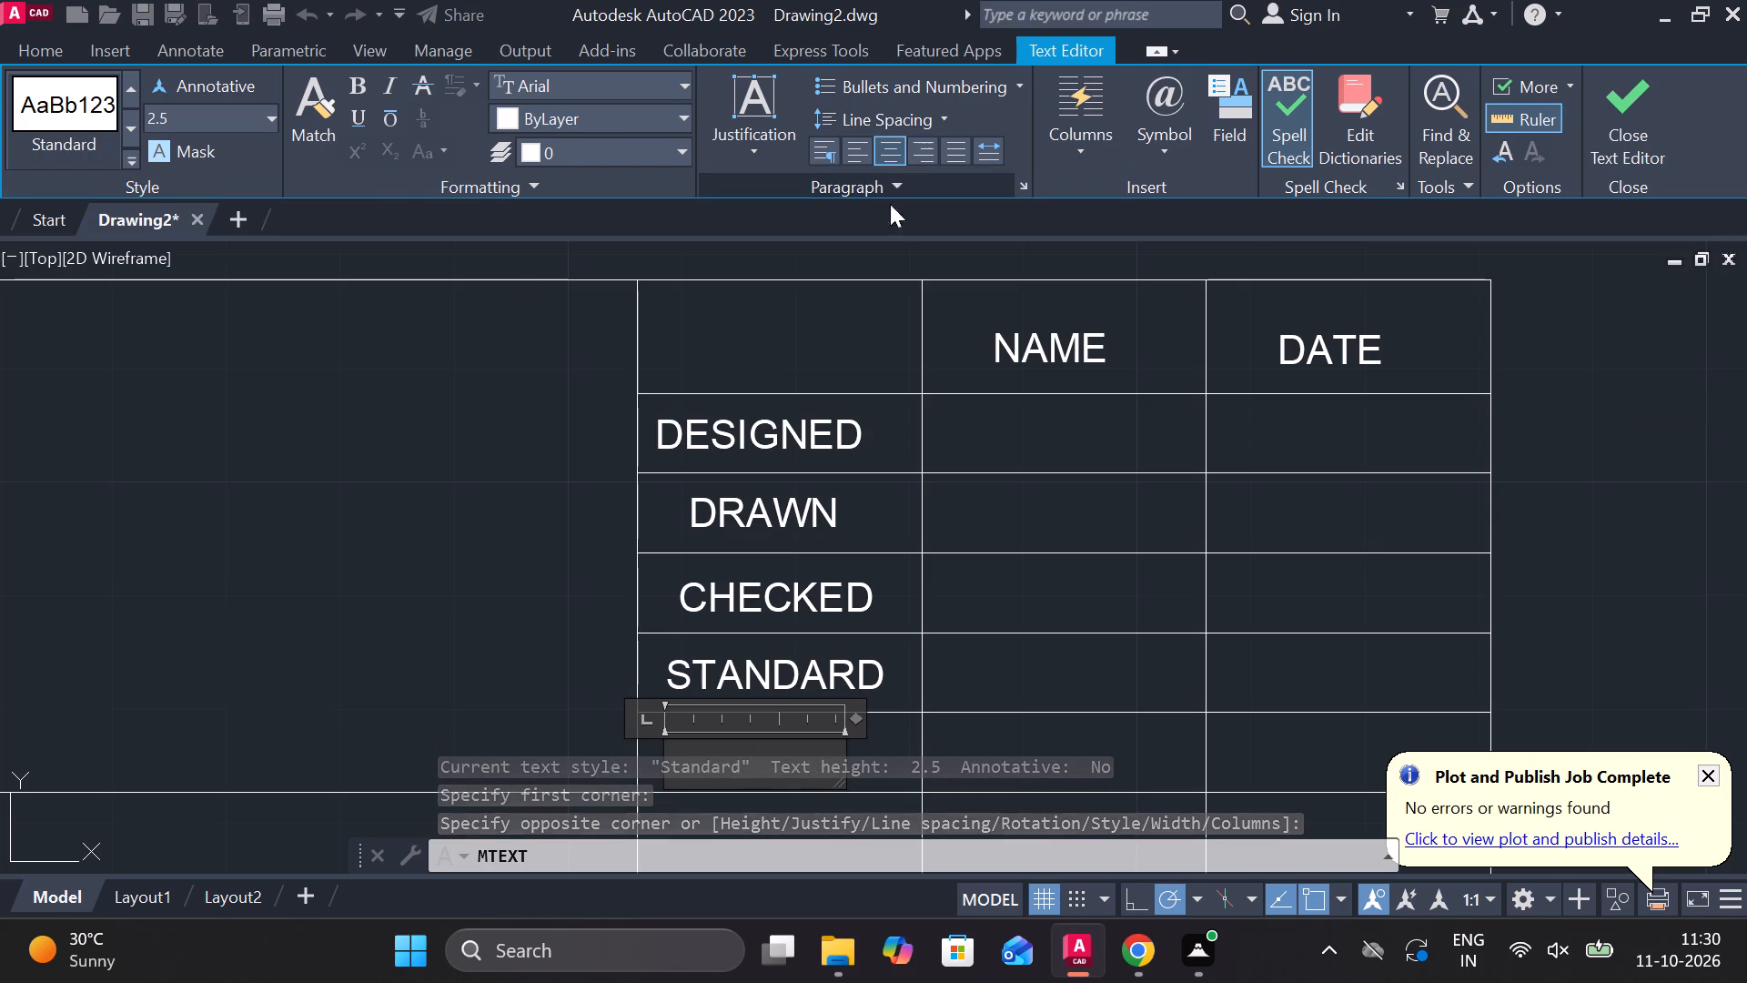
key(a)
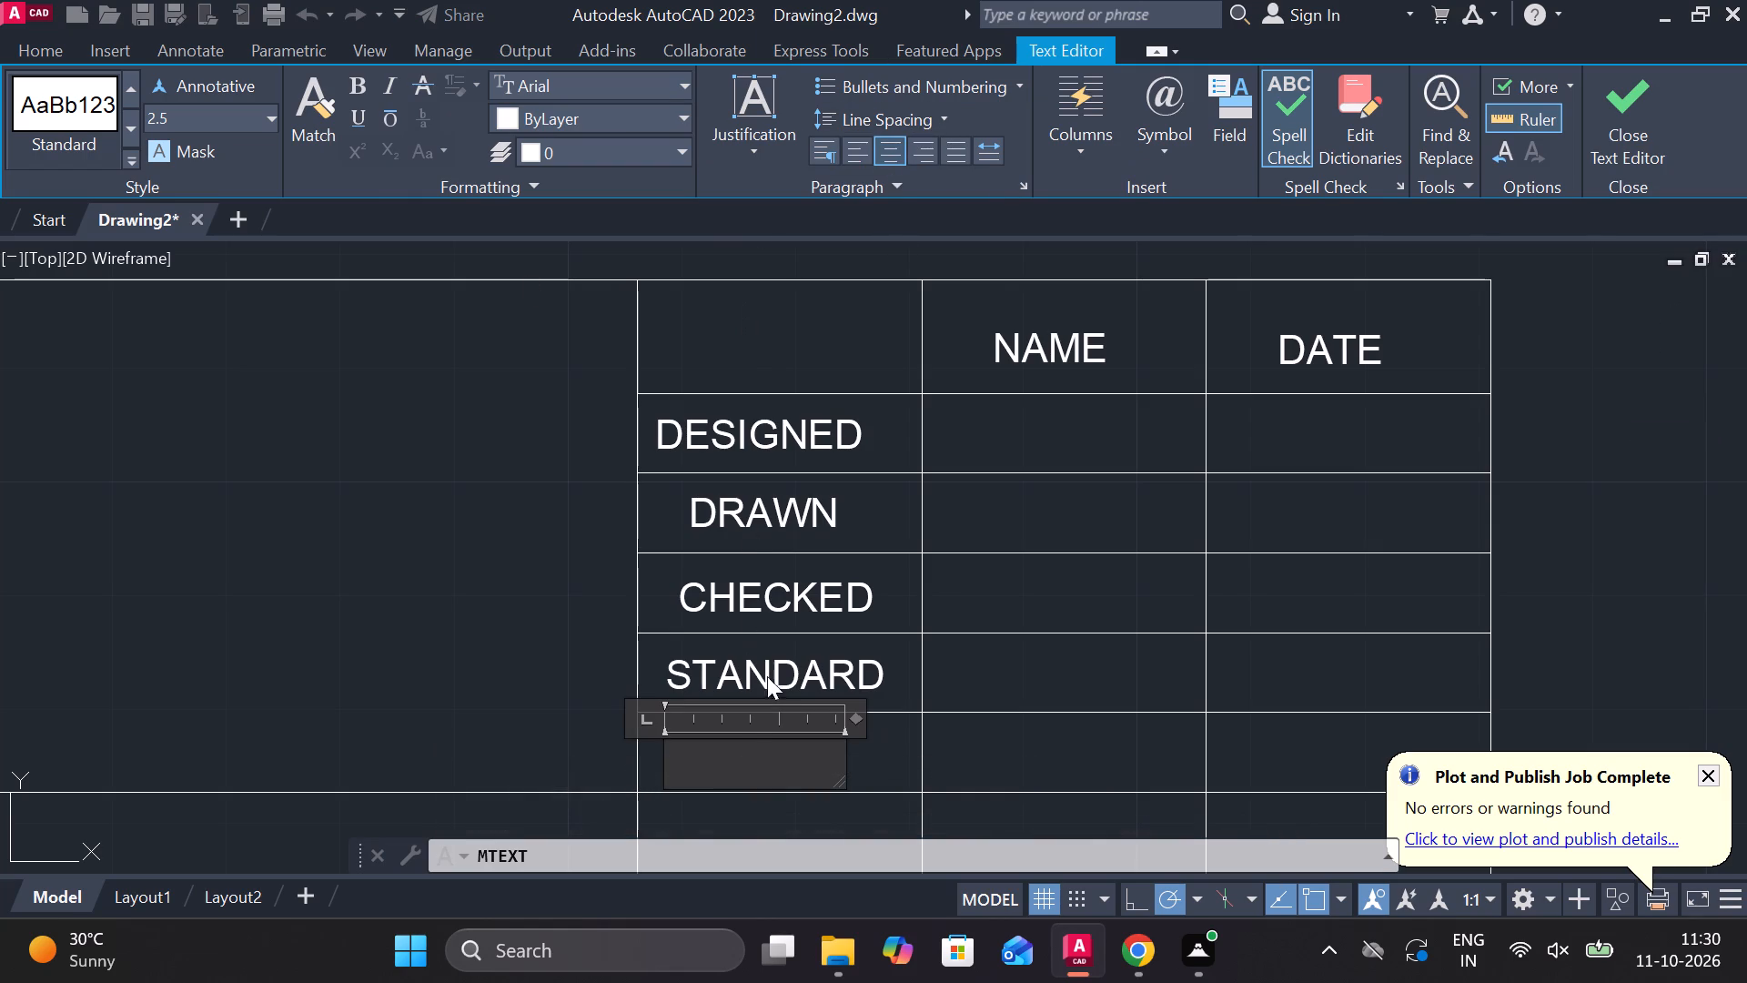
click(777, 760)
key(a)
text(PPRO)
text(VED)
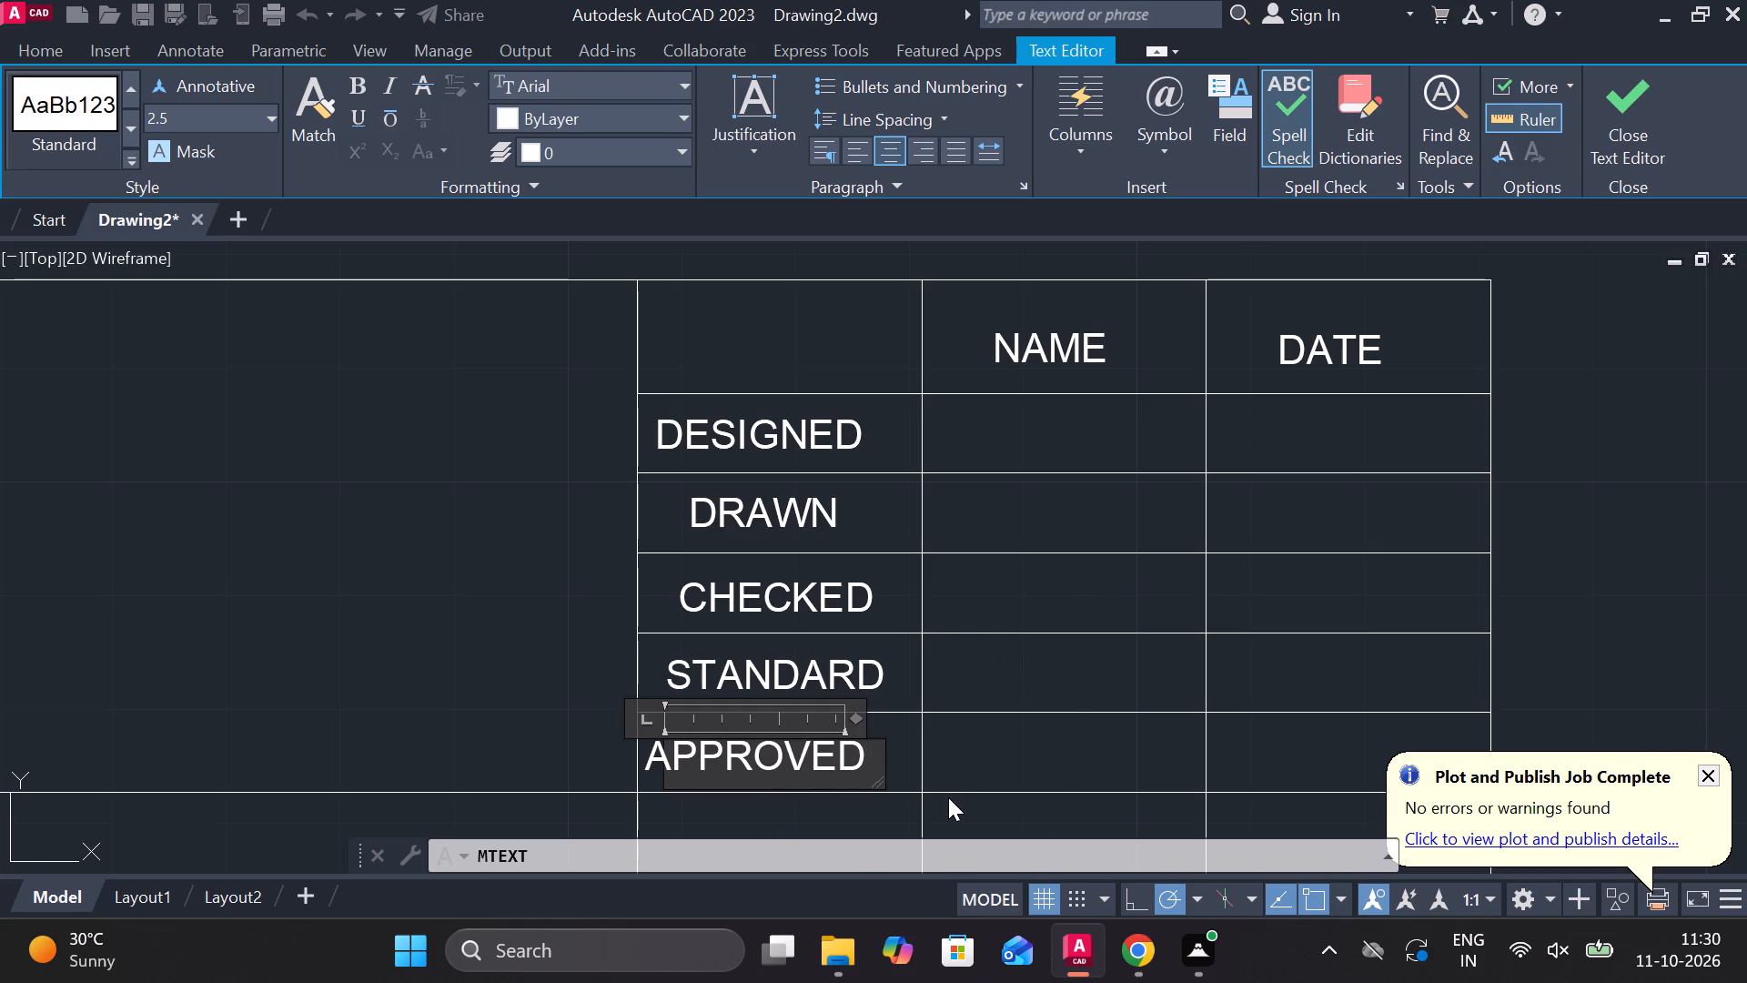
click(810, 816)
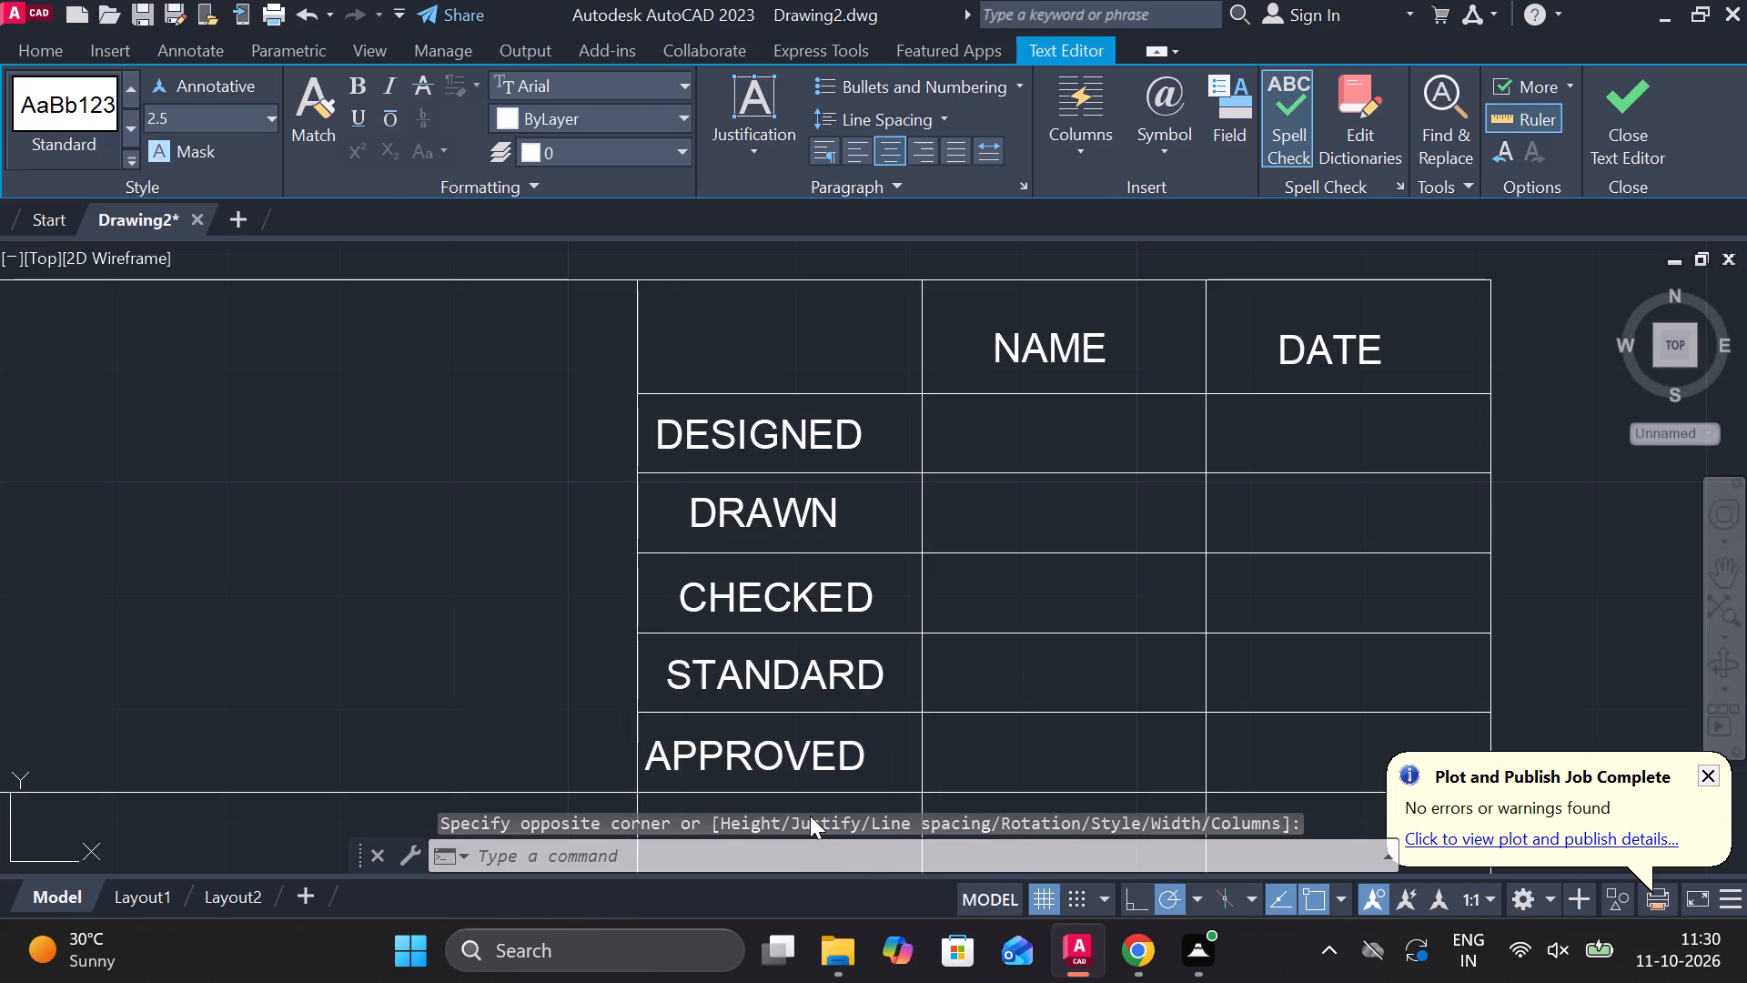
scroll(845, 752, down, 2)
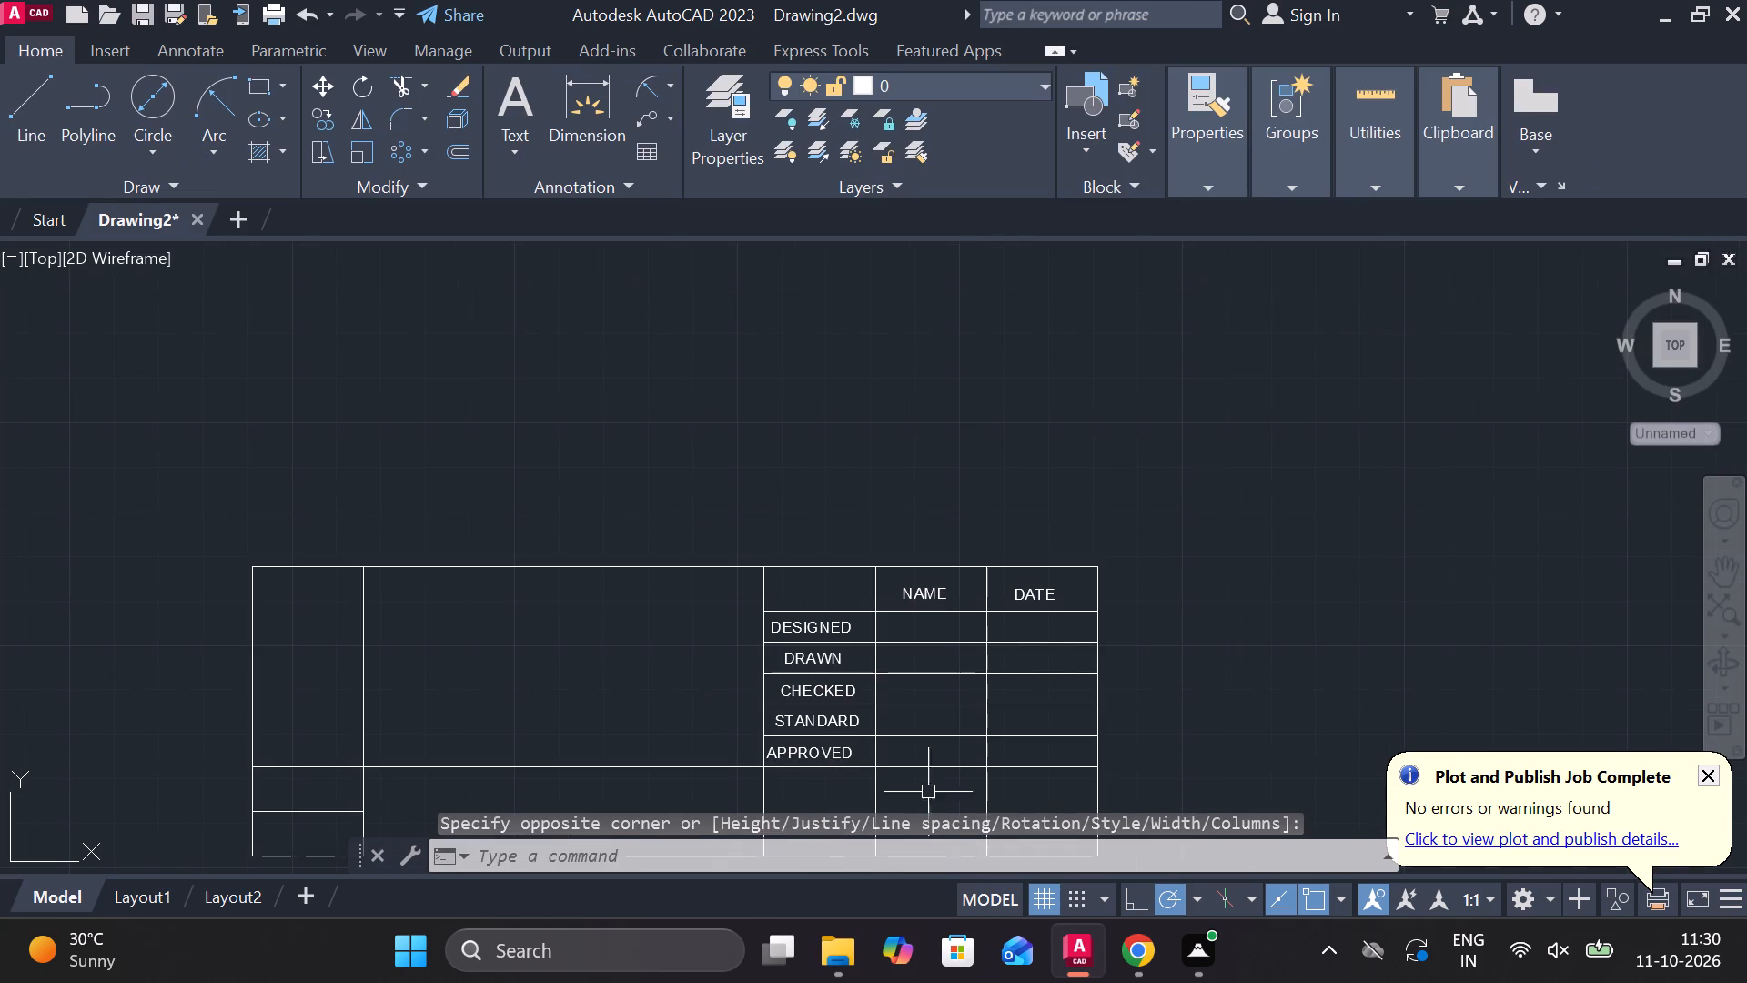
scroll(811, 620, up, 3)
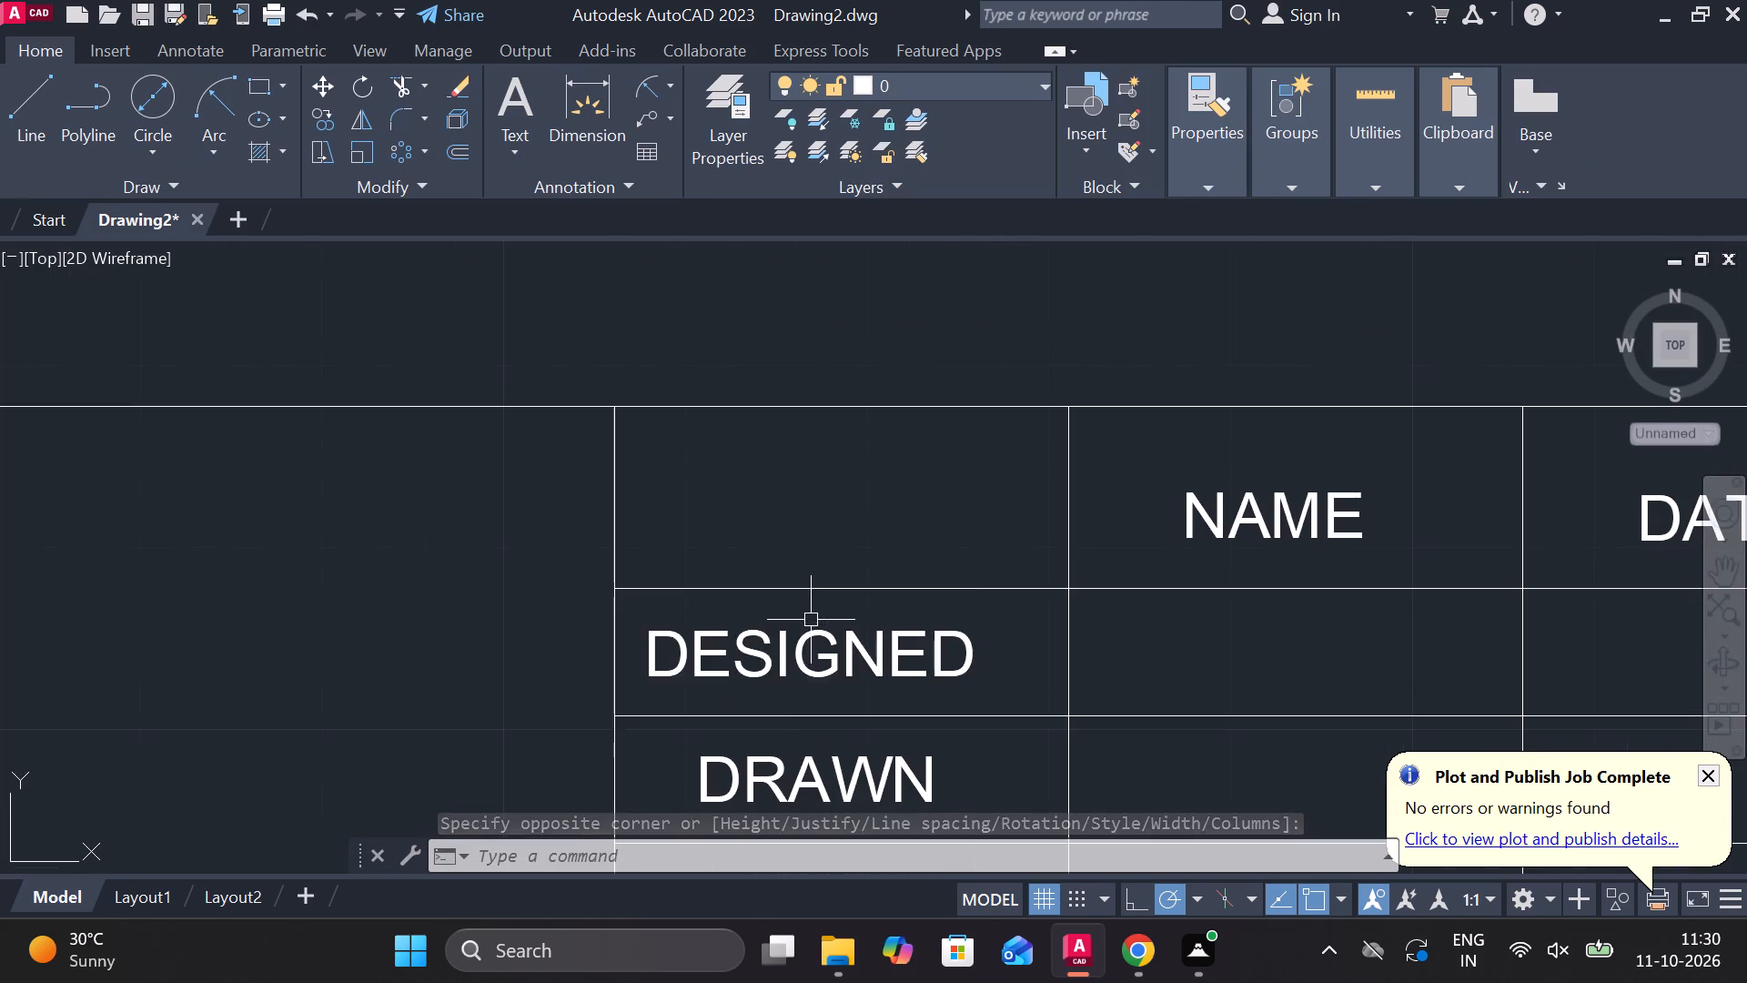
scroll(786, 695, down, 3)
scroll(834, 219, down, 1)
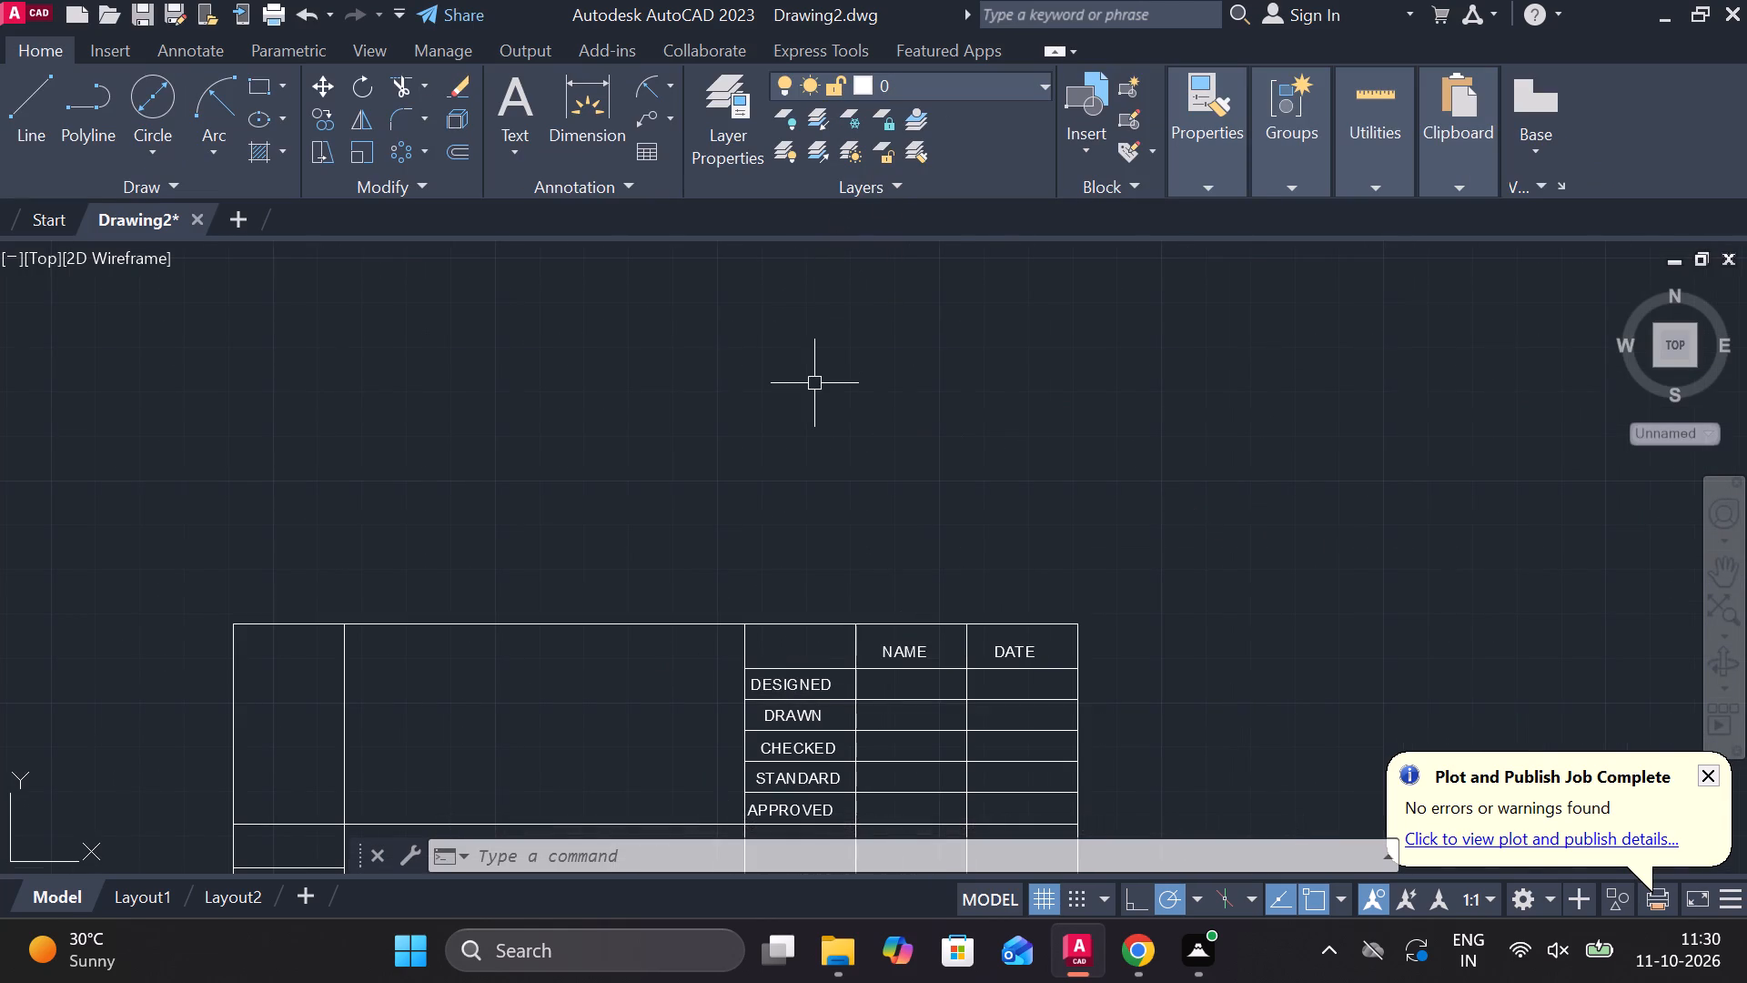
Shift the DRAWN text left in its cell so its insertion point sits on the first label column's left line.
scroll(814, 386, down, 1)
scroll(794, 638, up, 3)
click(796, 451)
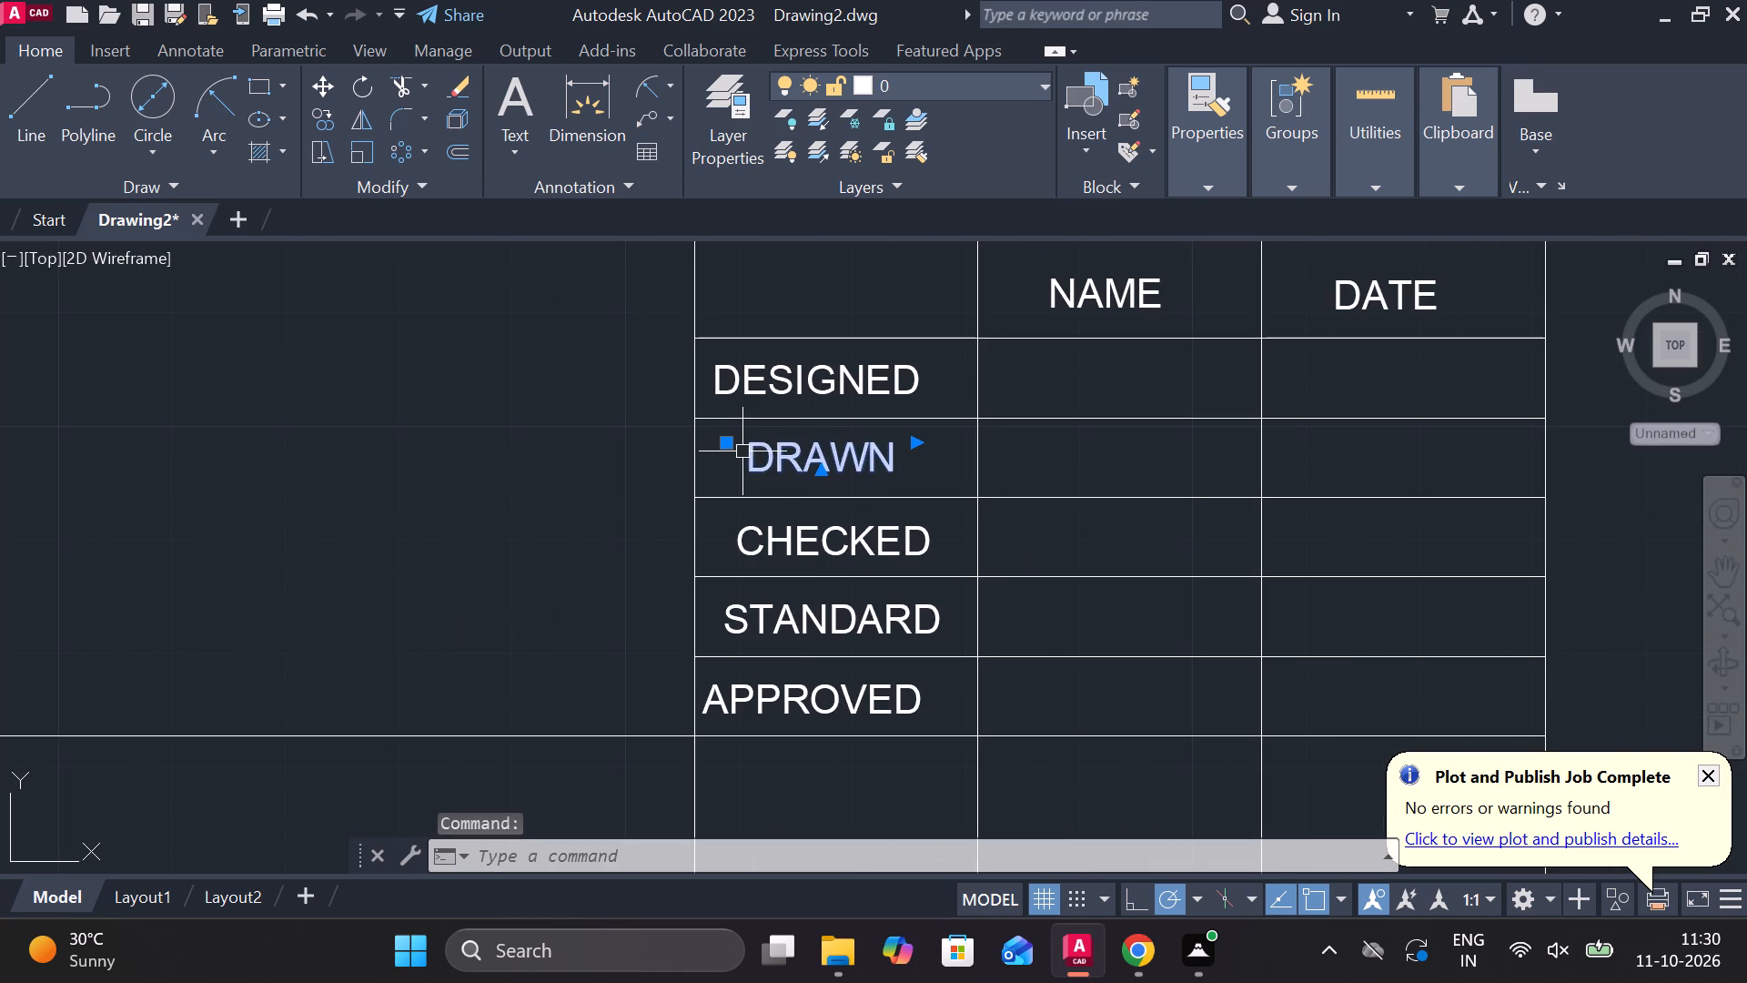
click(724, 442)
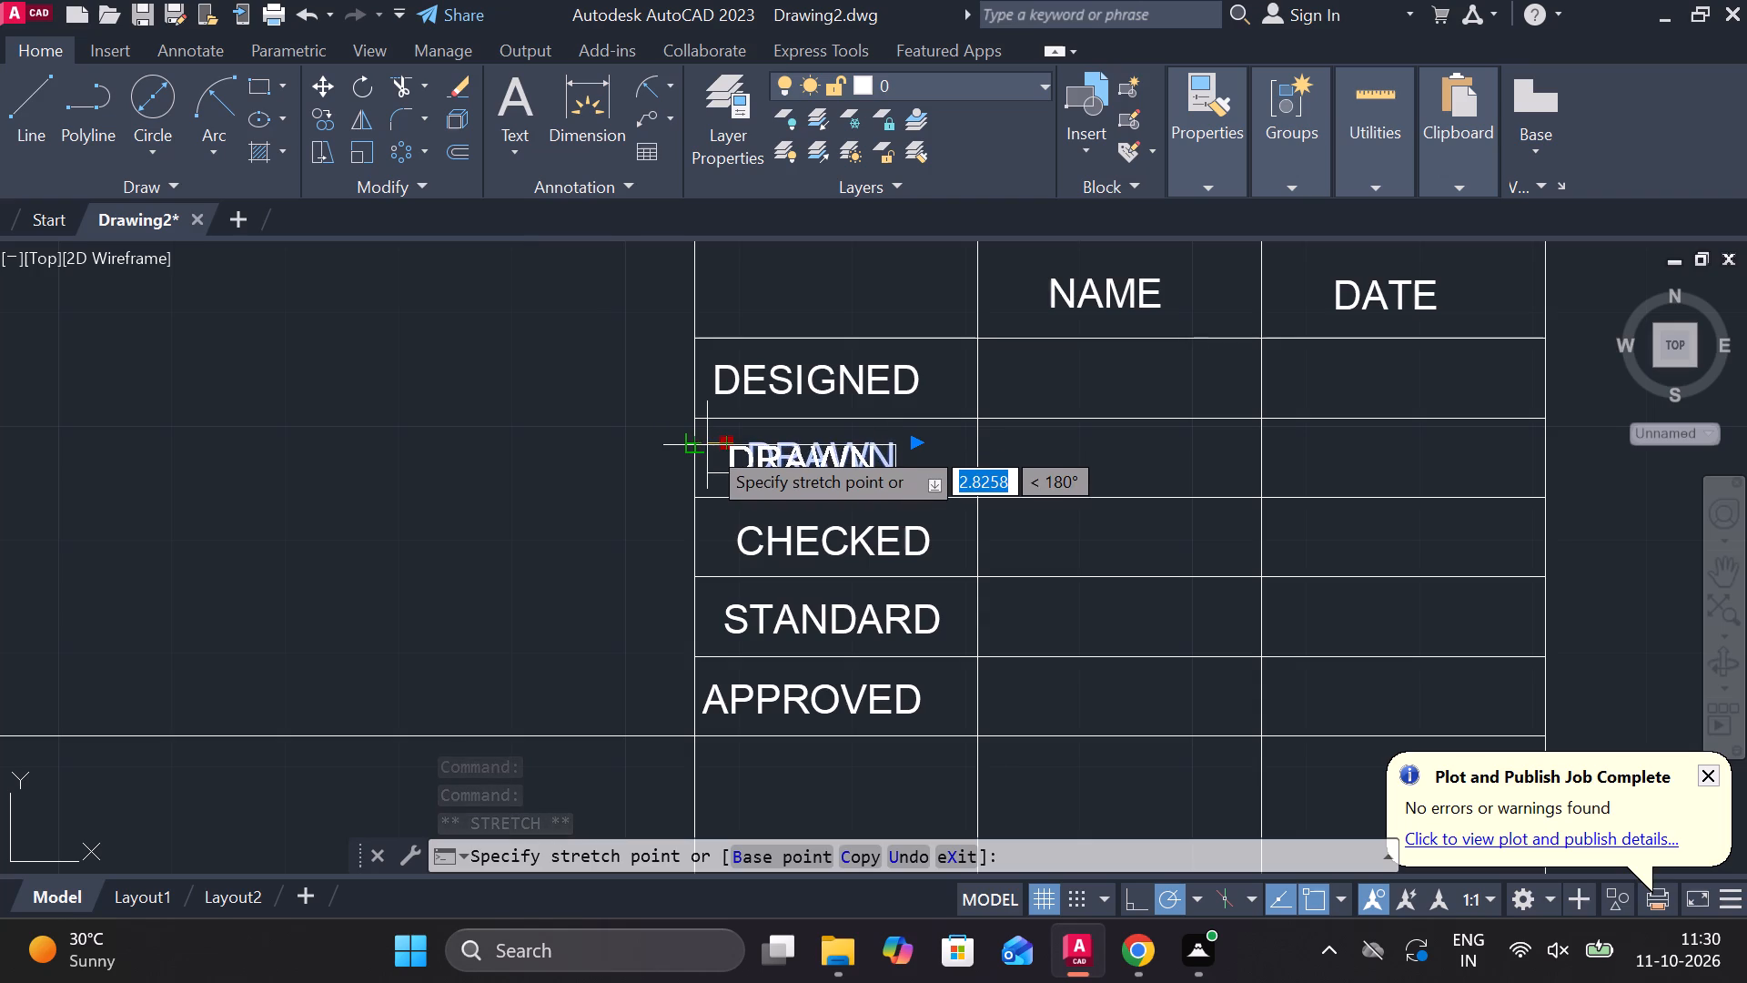
click(707, 439)
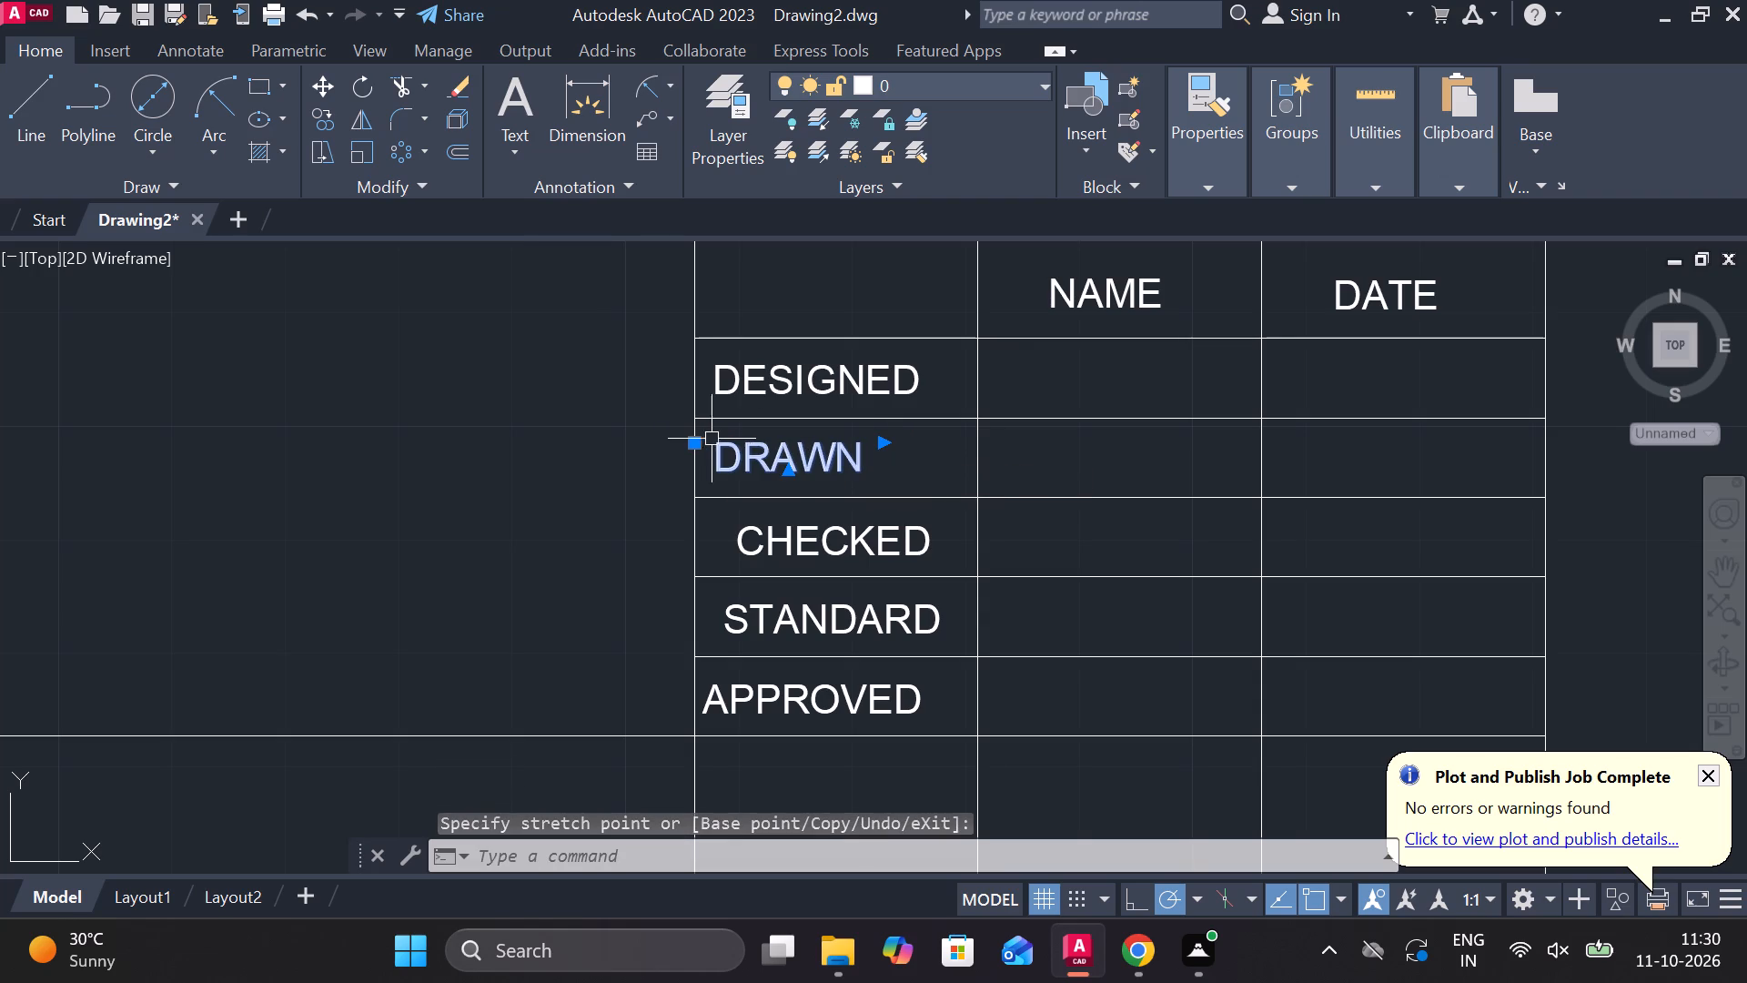
Shift the CHECKED text left in its cell so its insertion point sits on the label column's left line.
click(759, 548)
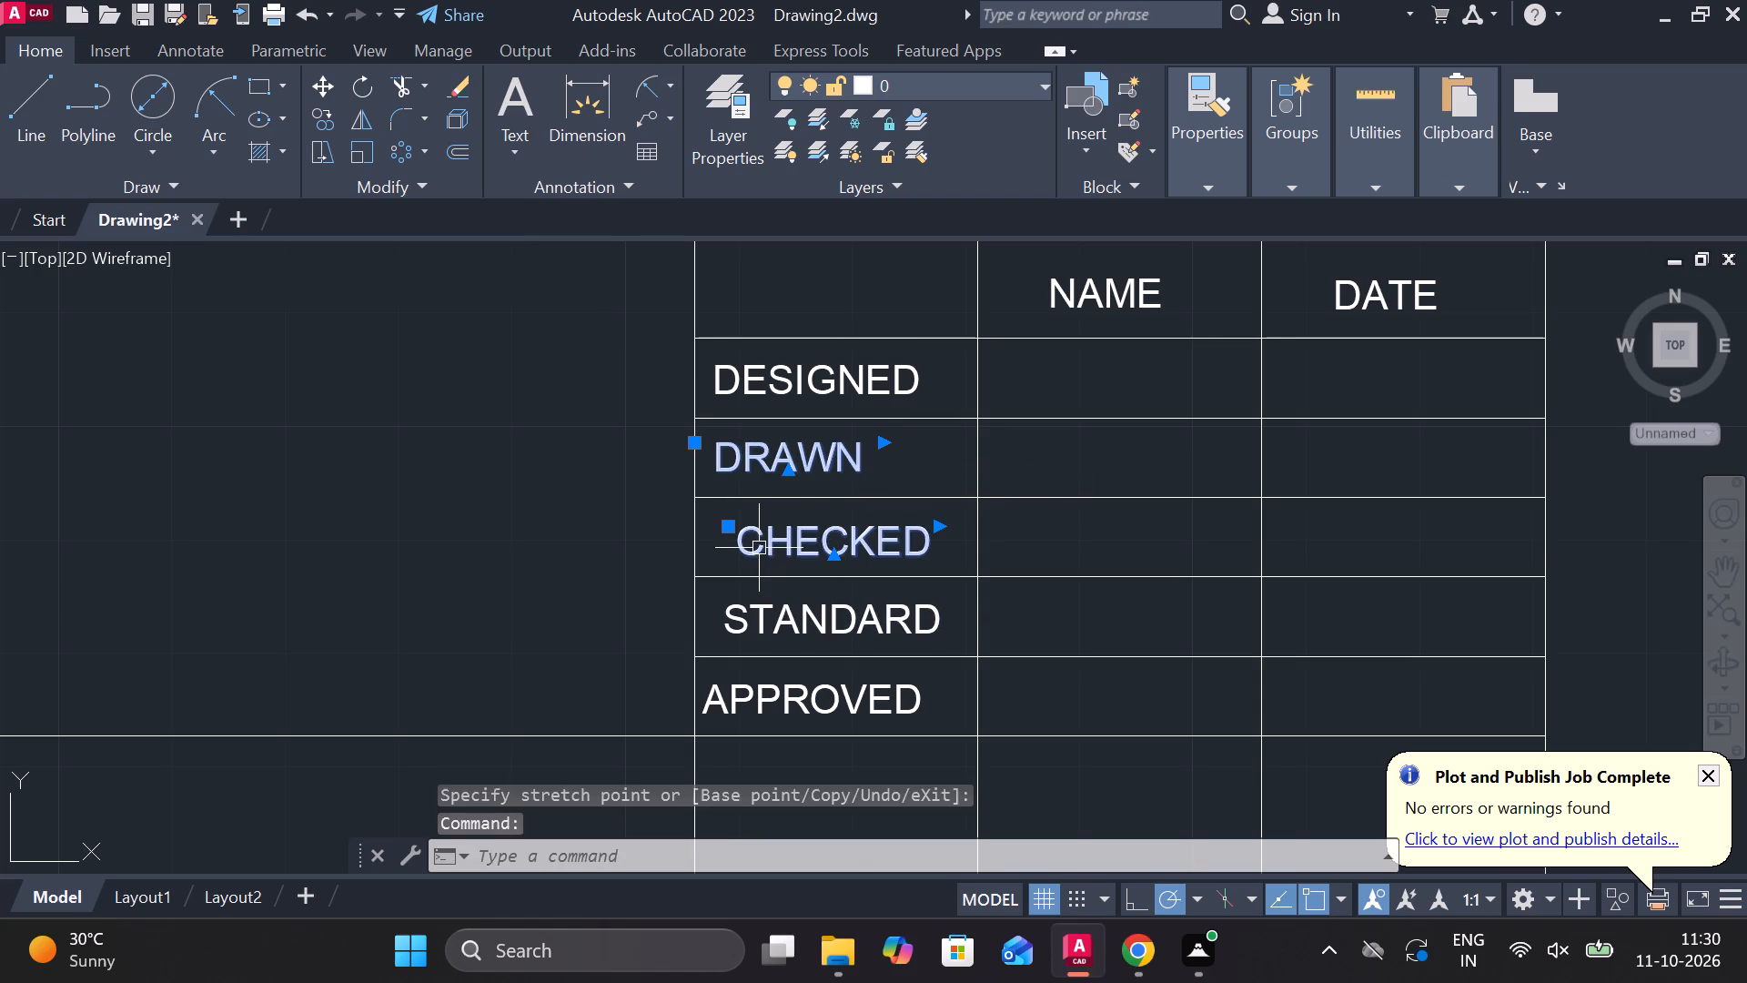
click(728, 531)
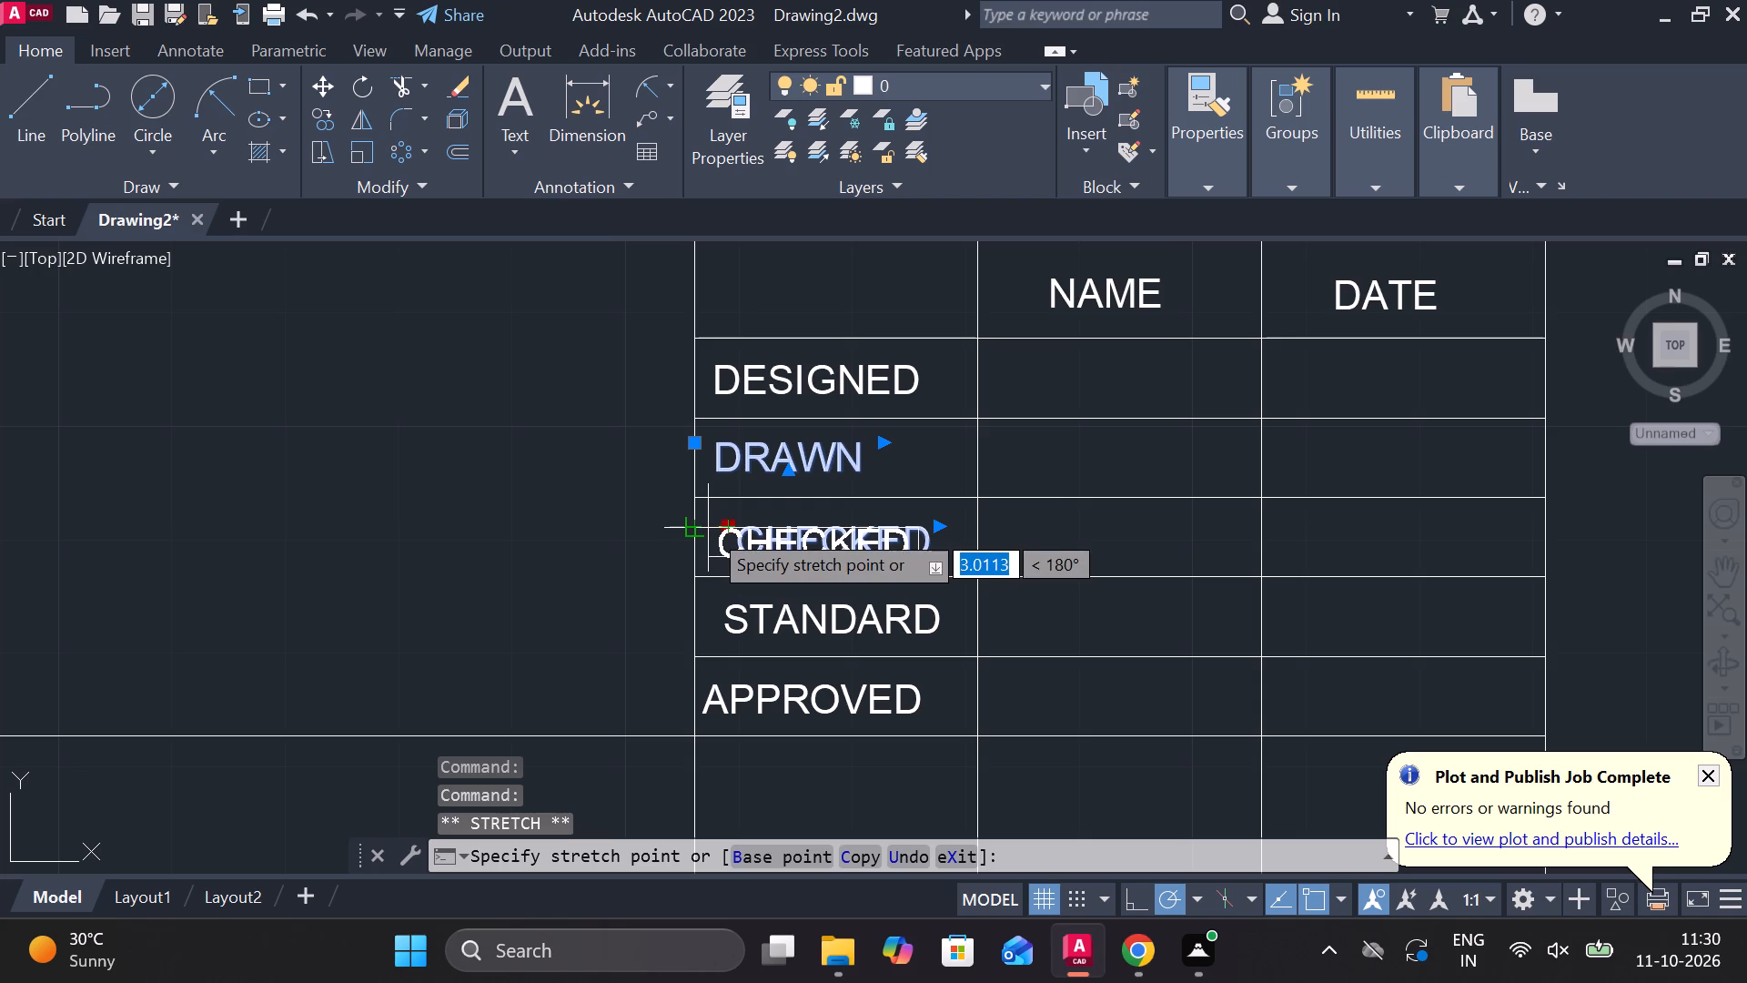
click(708, 528)
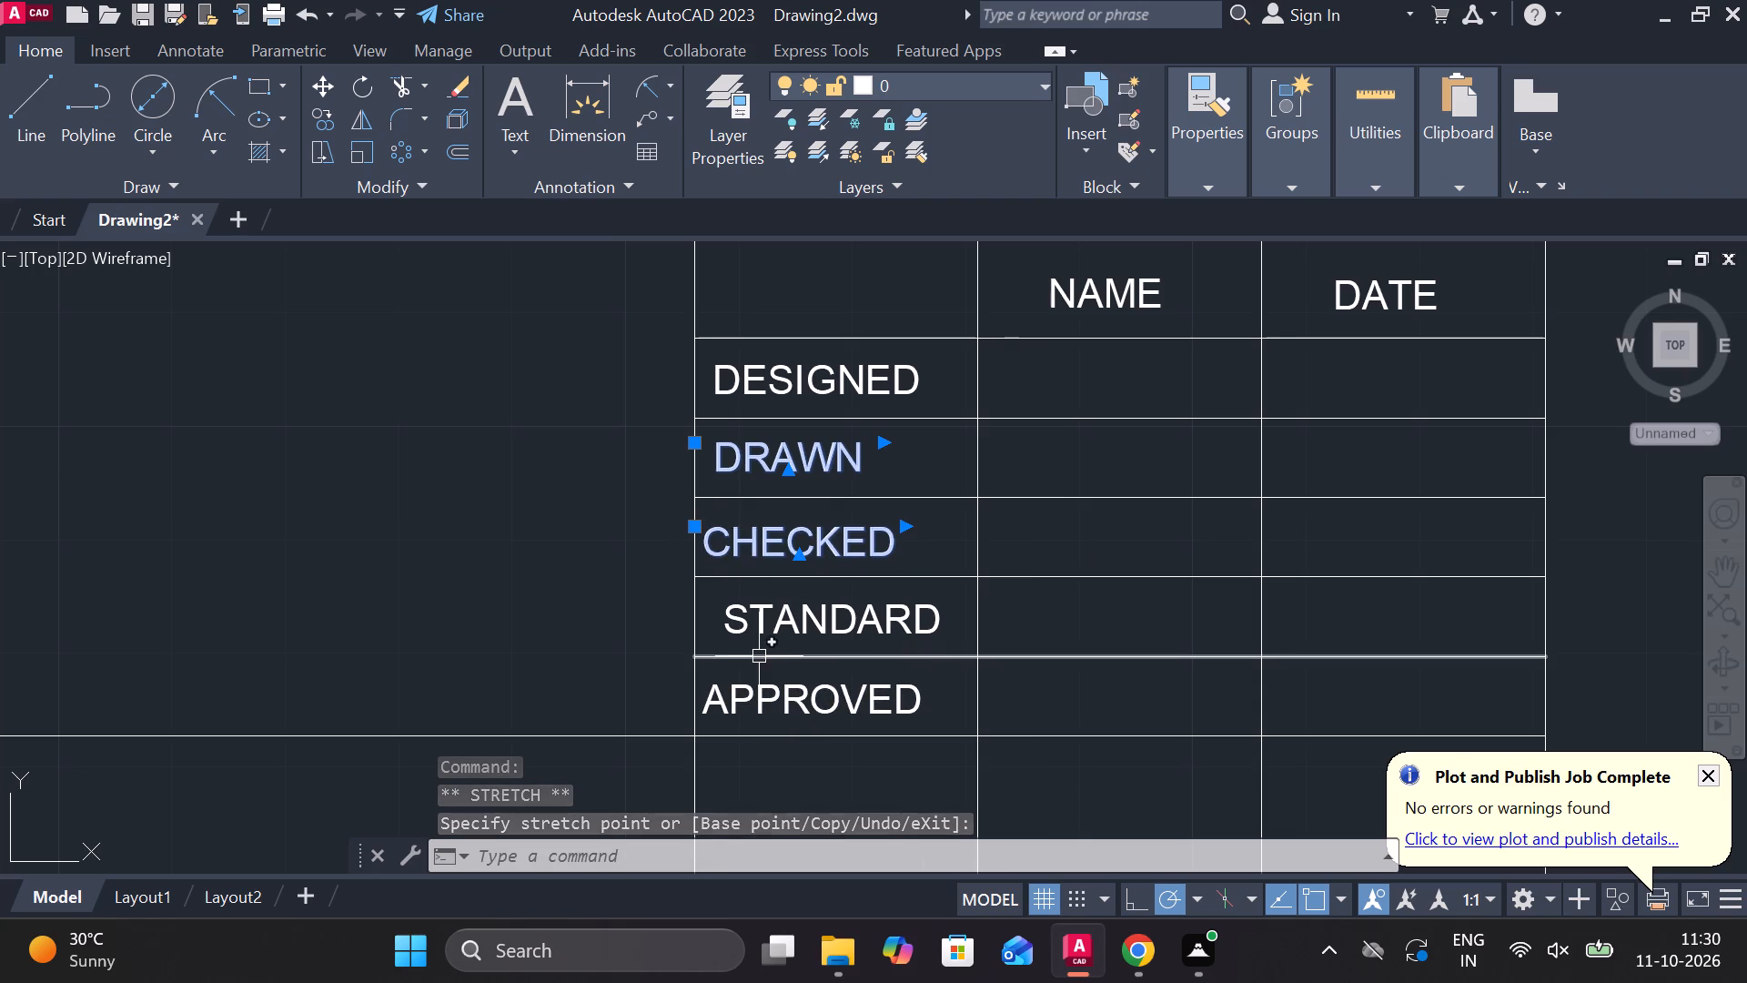
click(692, 527)
click(714, 522)
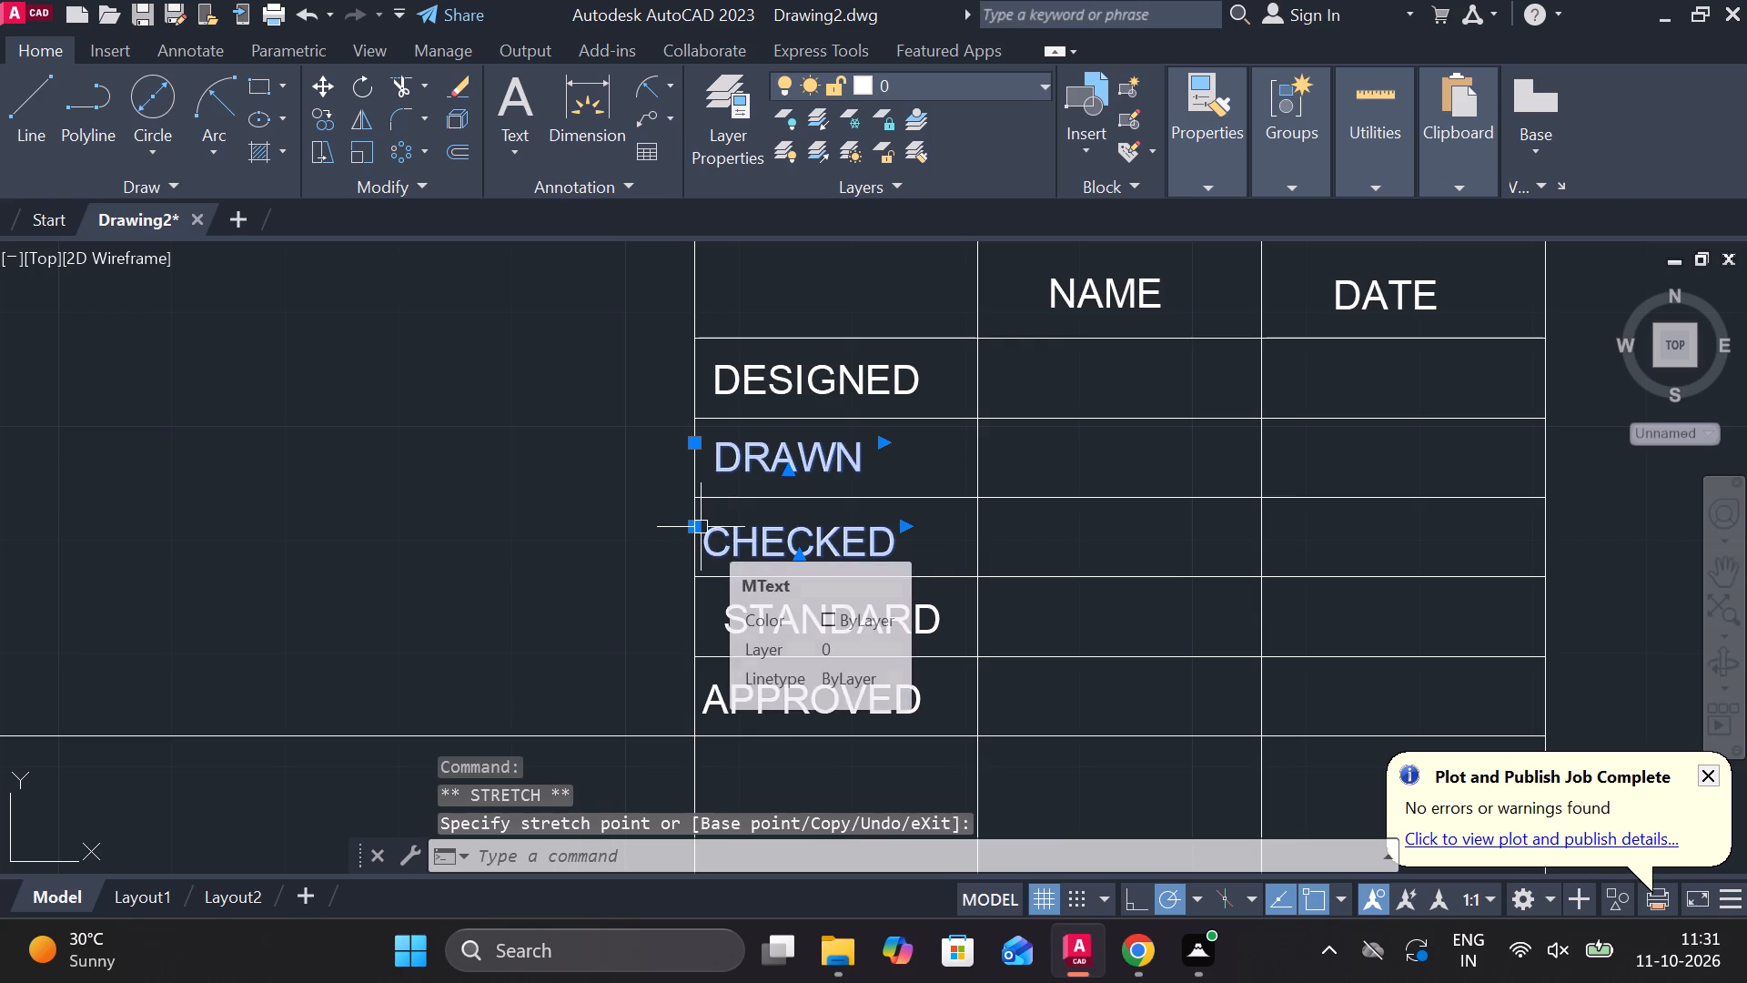
click(691, 527)
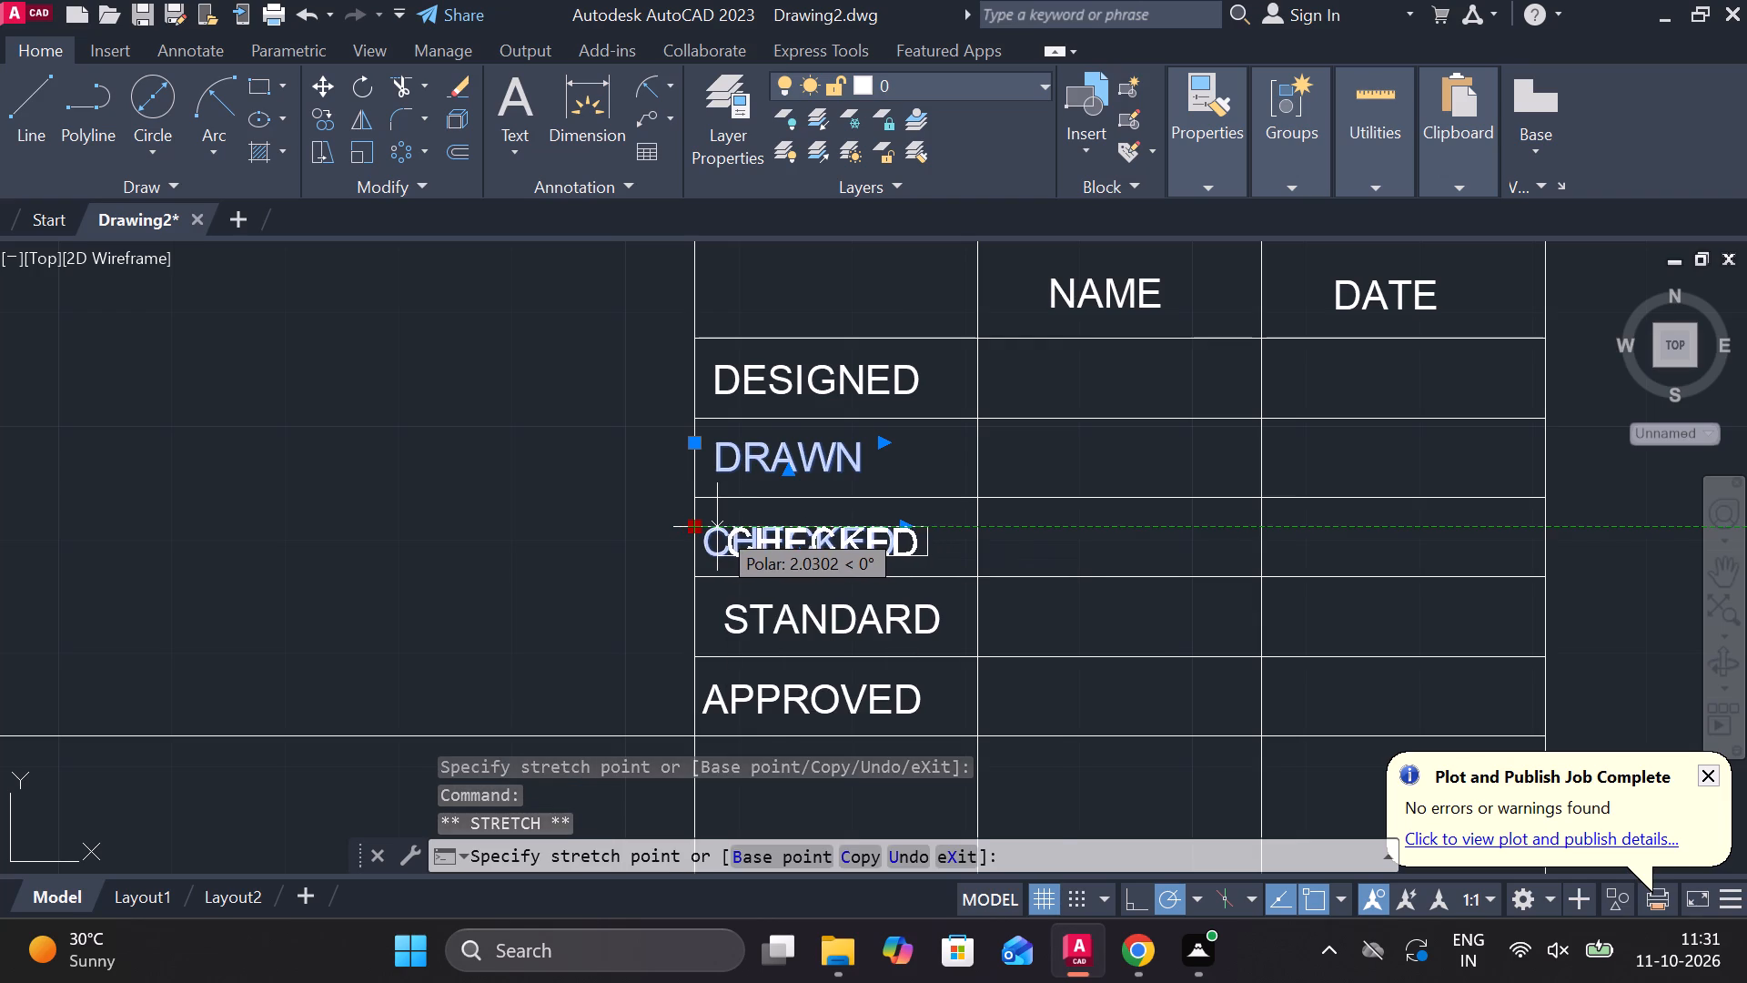
click(717, 527)
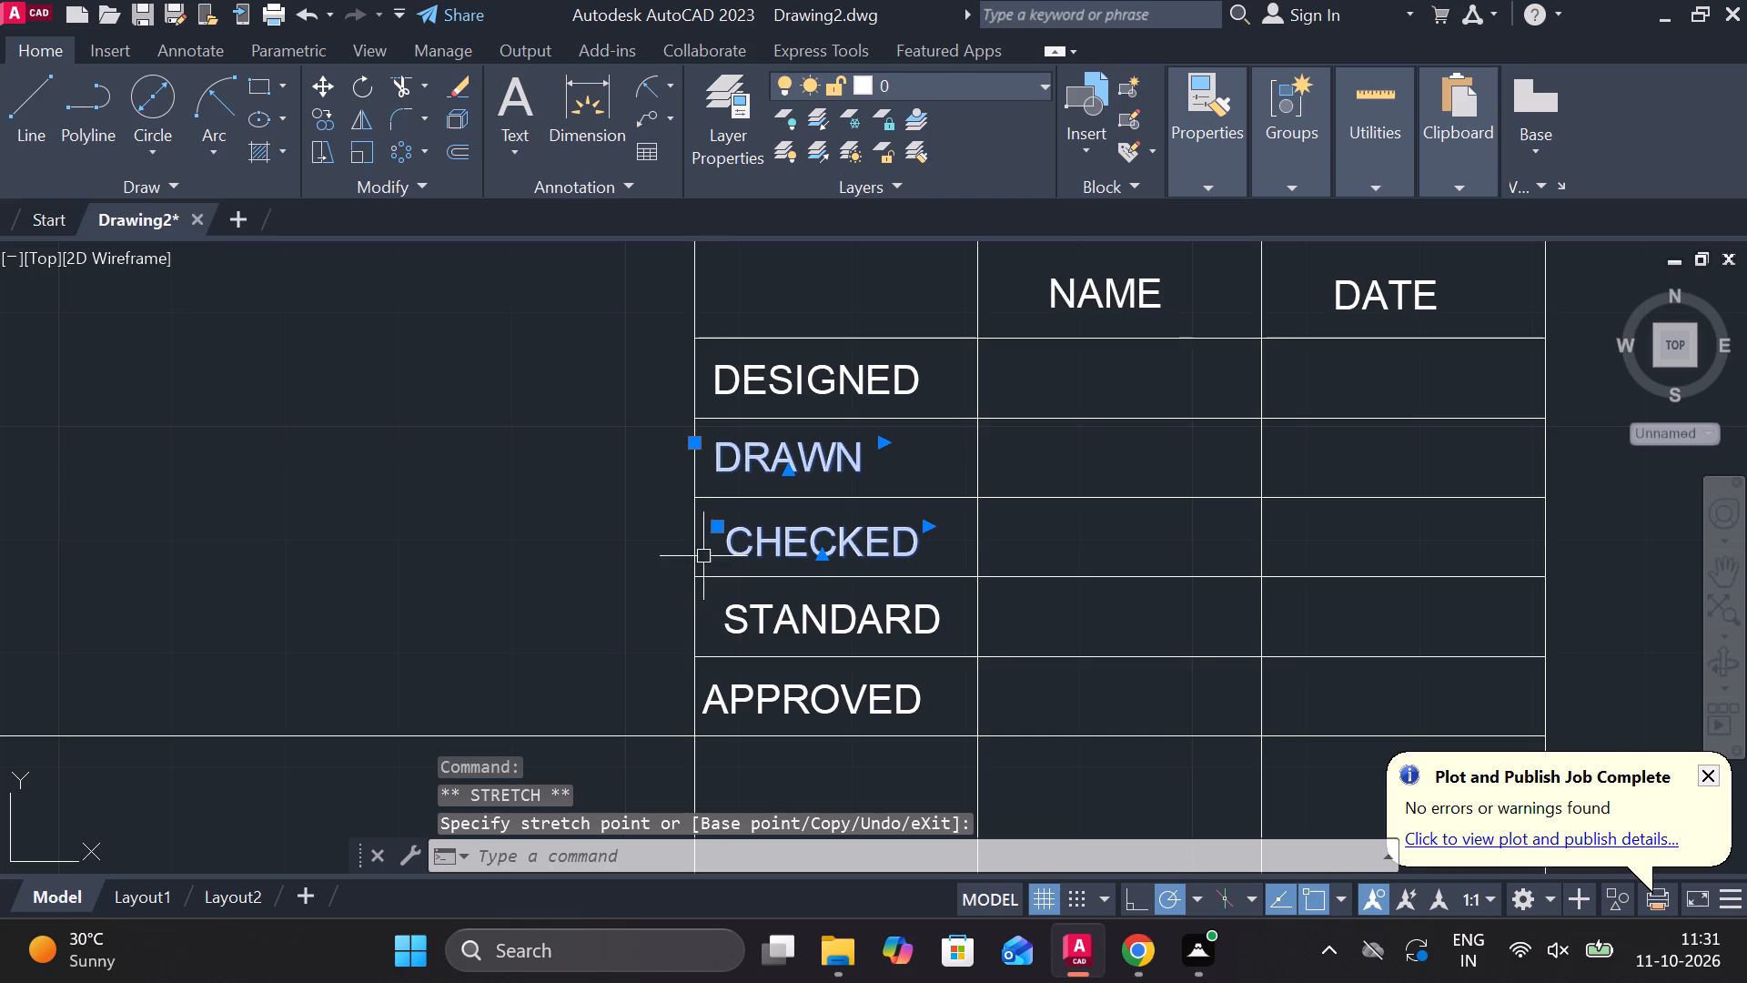
click(716, 529)
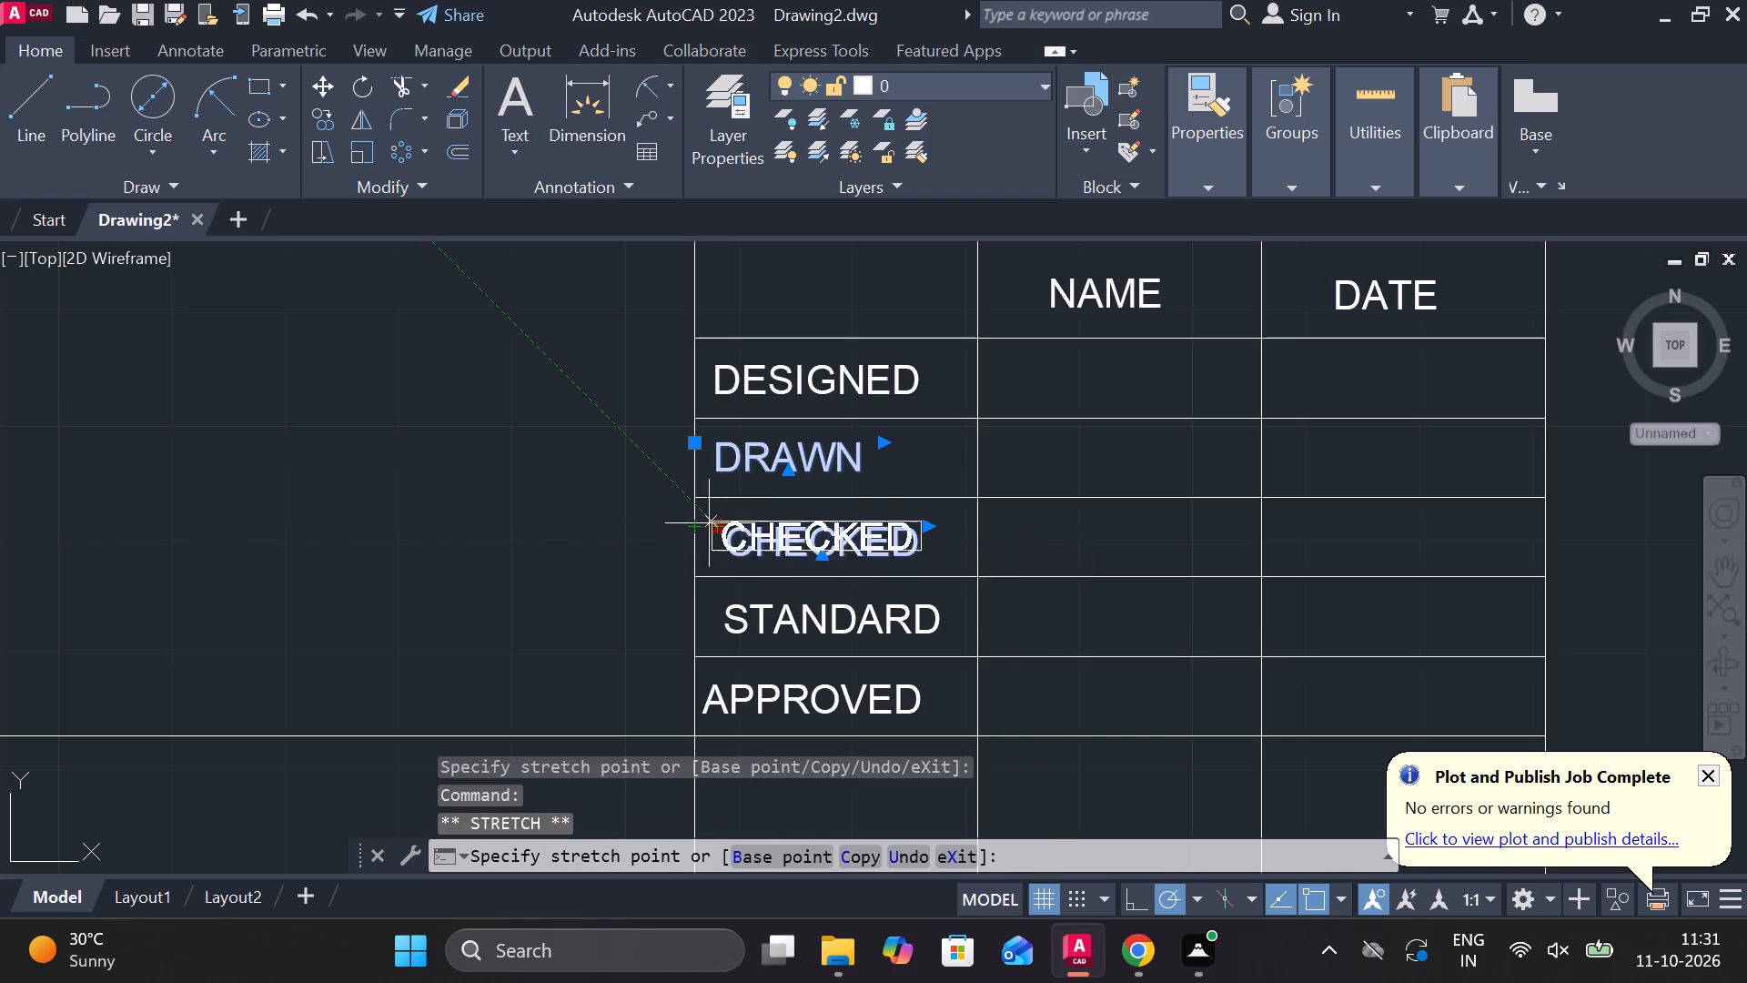
click(711, 521)
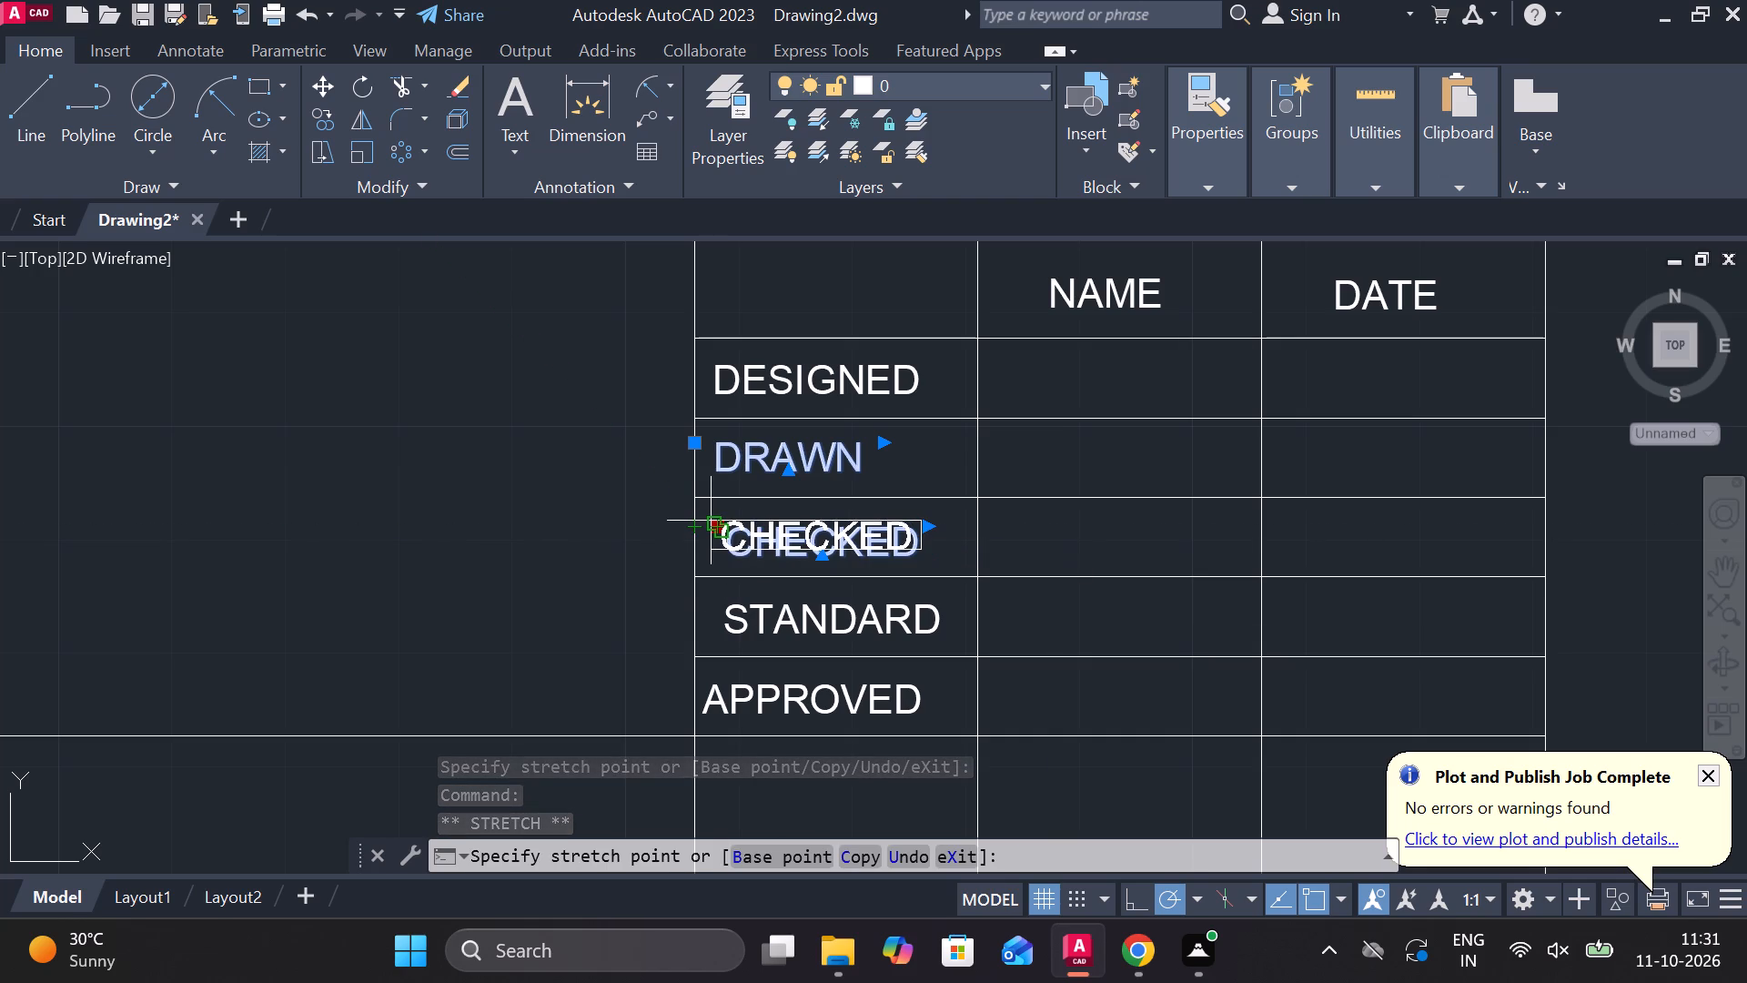
click(712, 533)
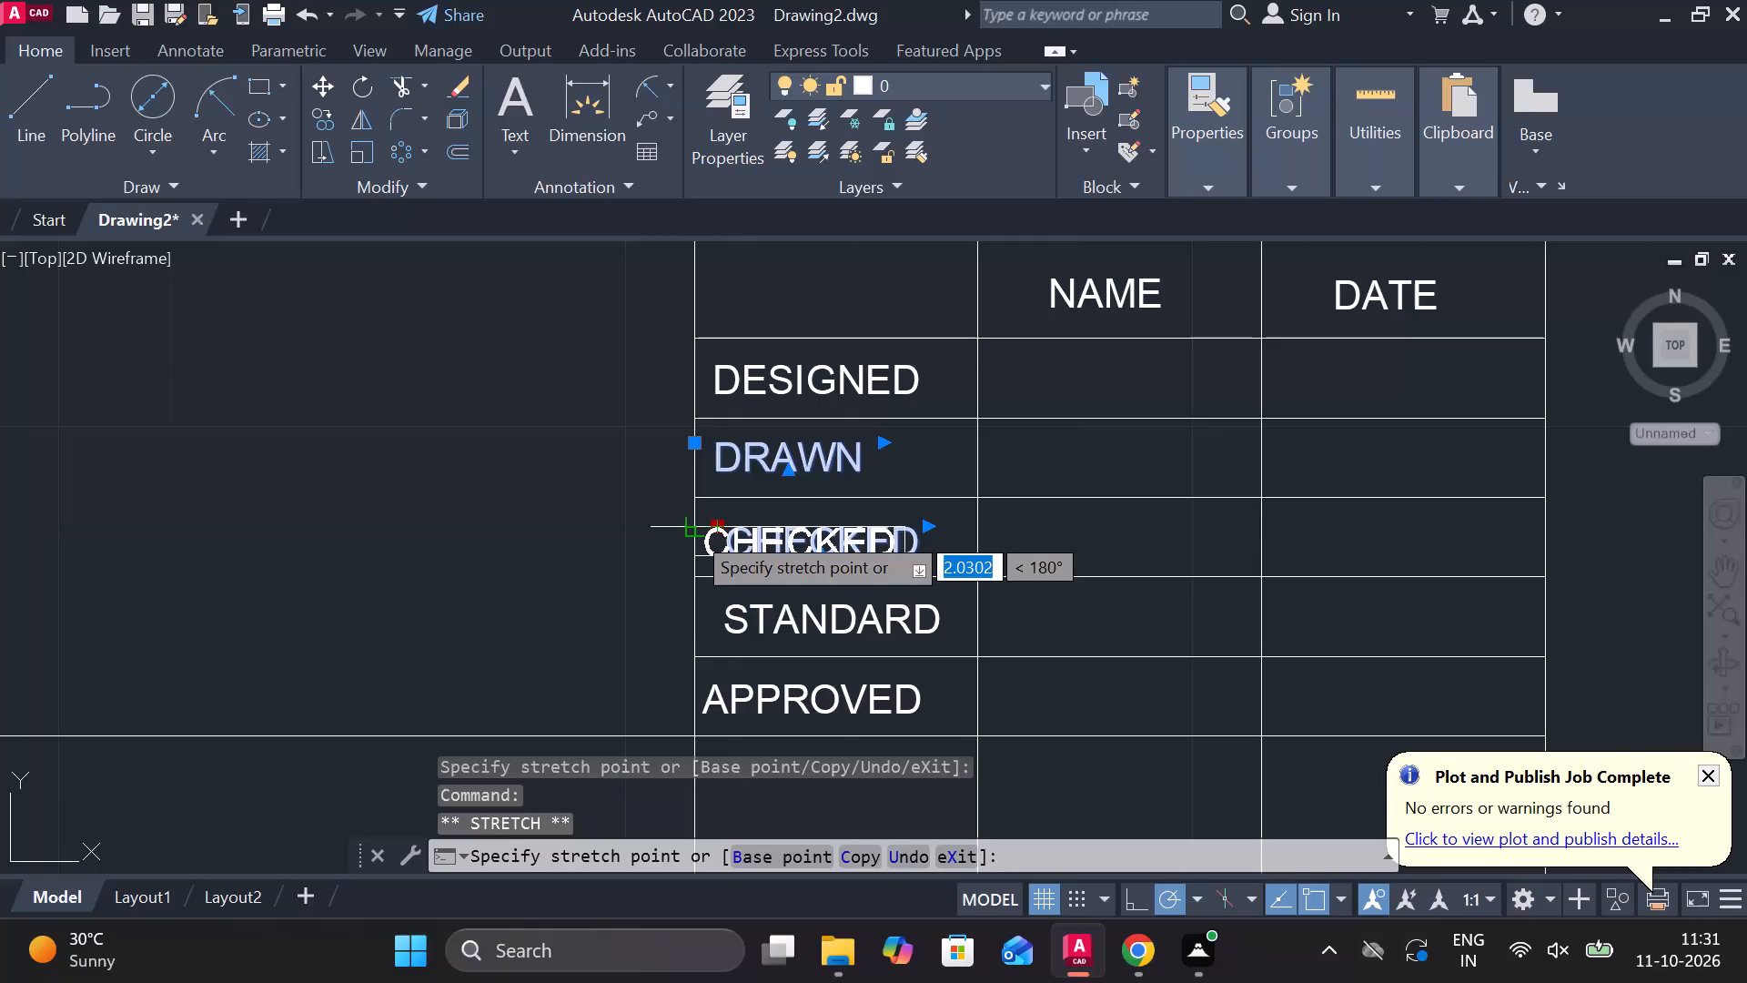
click(692, 531)
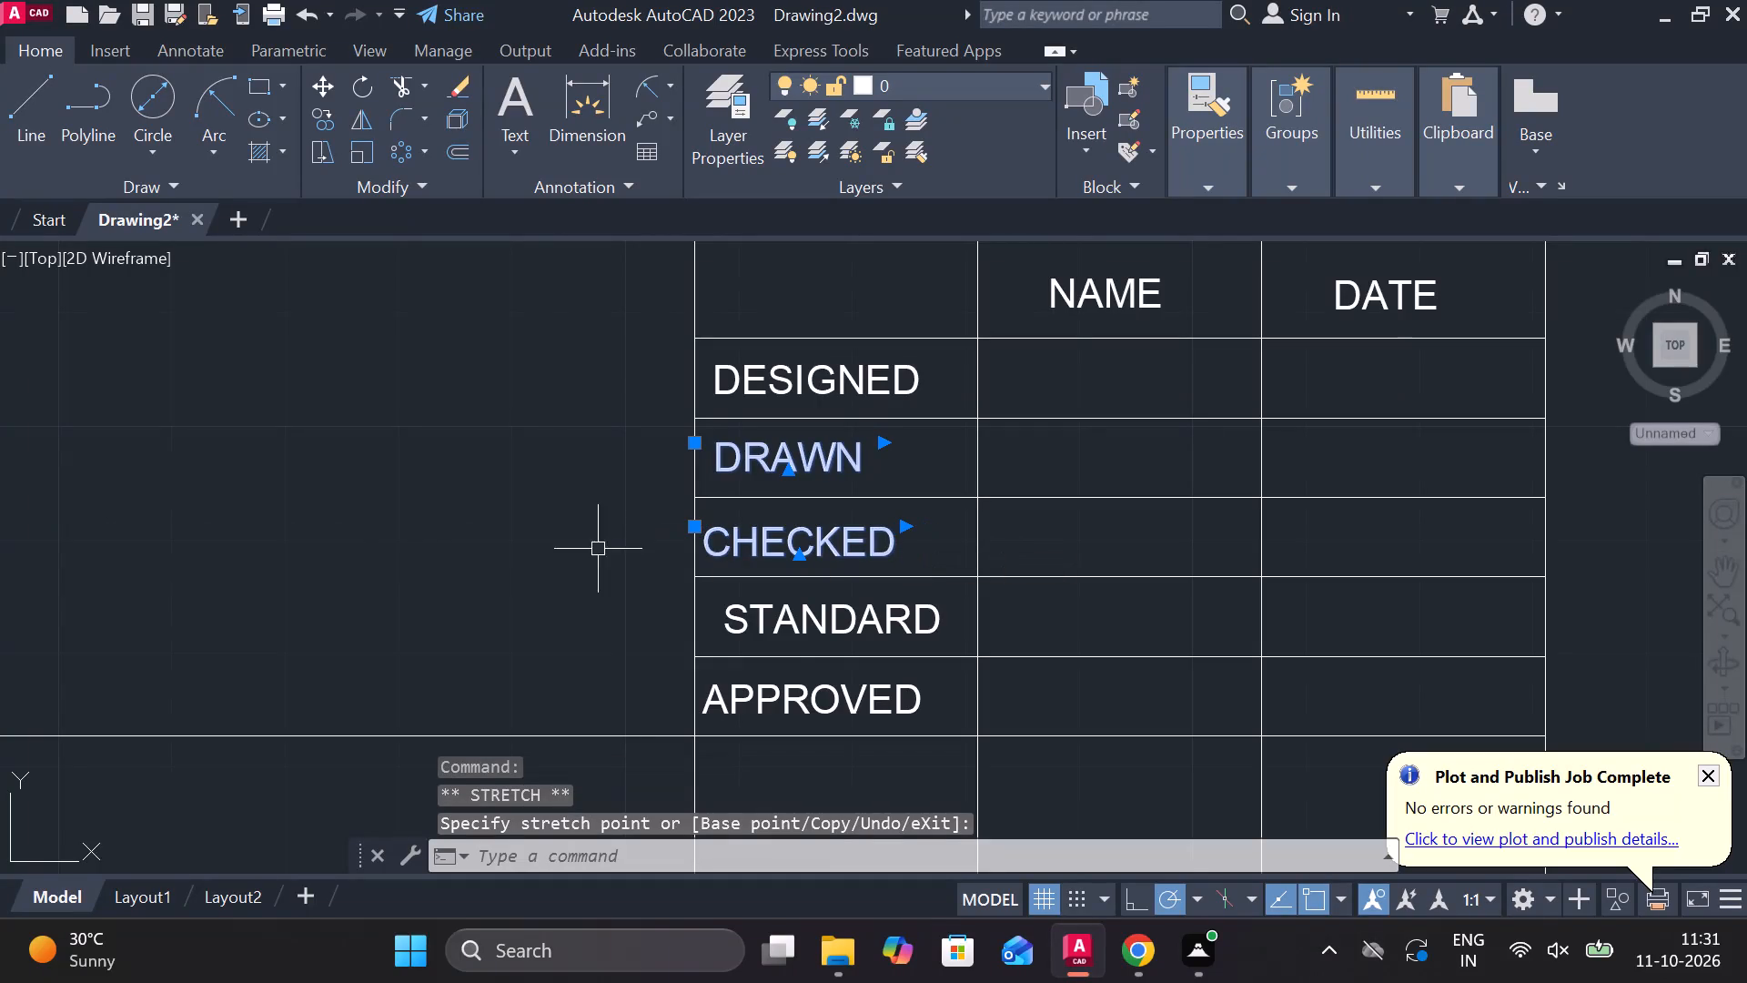
Shift the STANDARD text left and slightly up so its insertion point sits on the label column's left line.
click(807, 618)
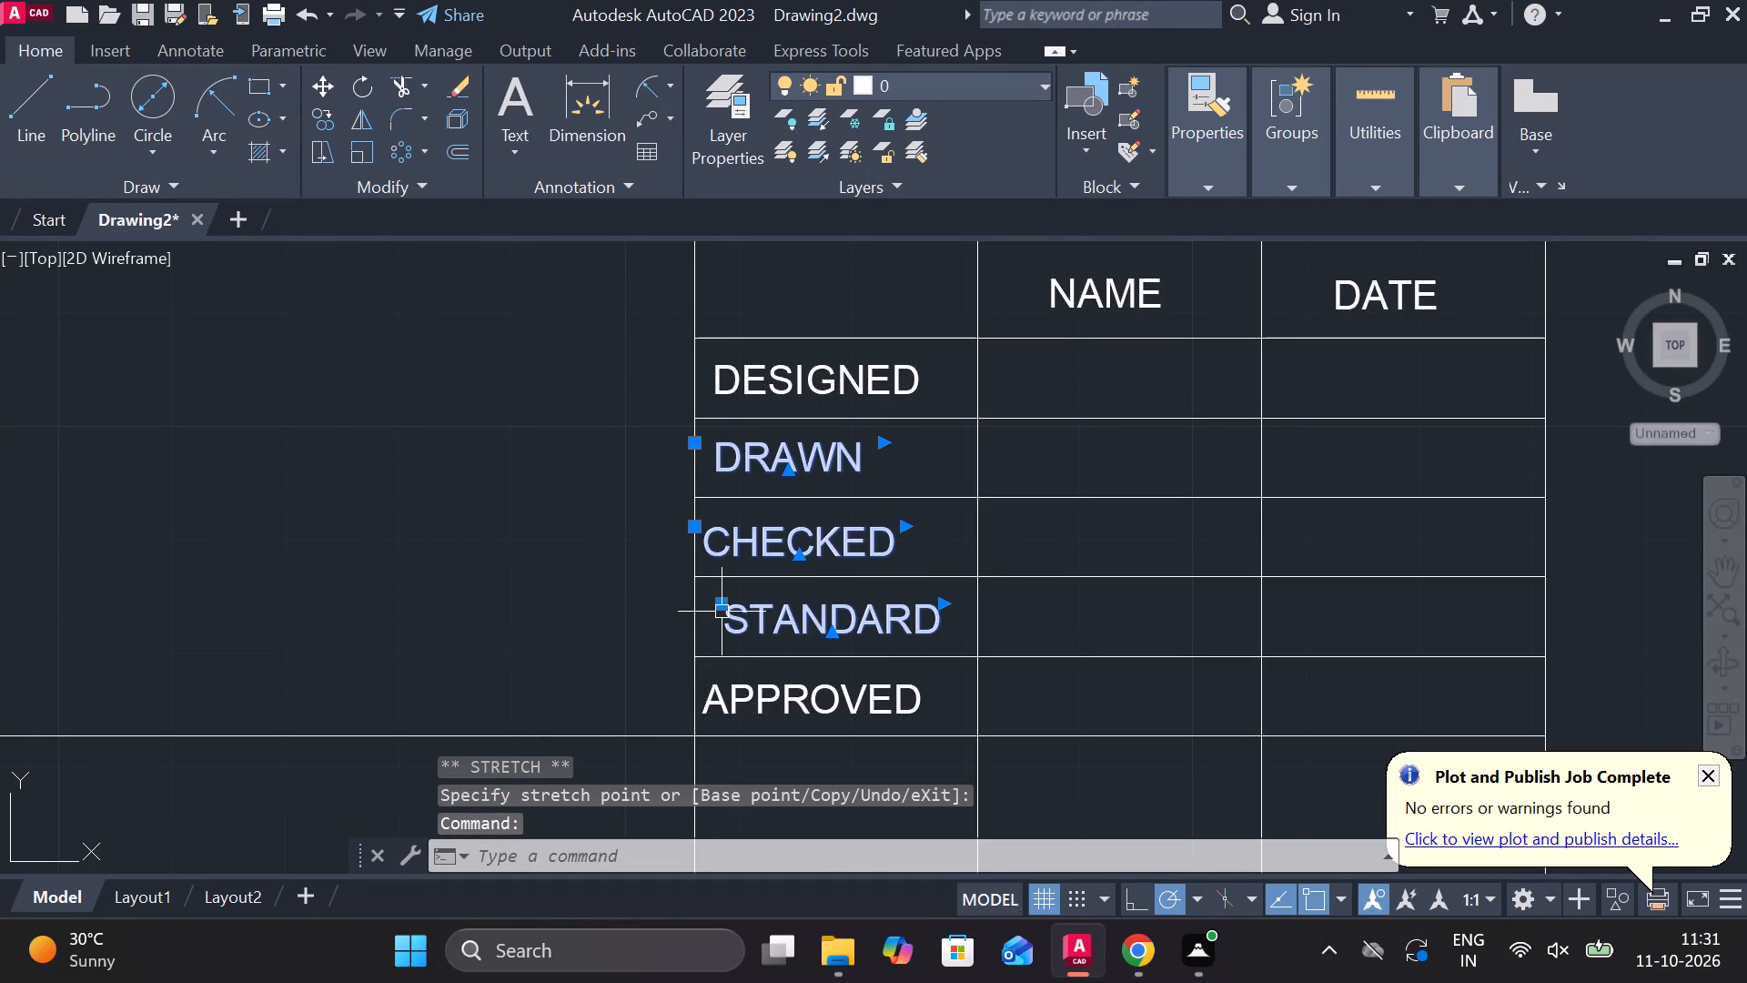
click(722, 608)
click(694, 597)
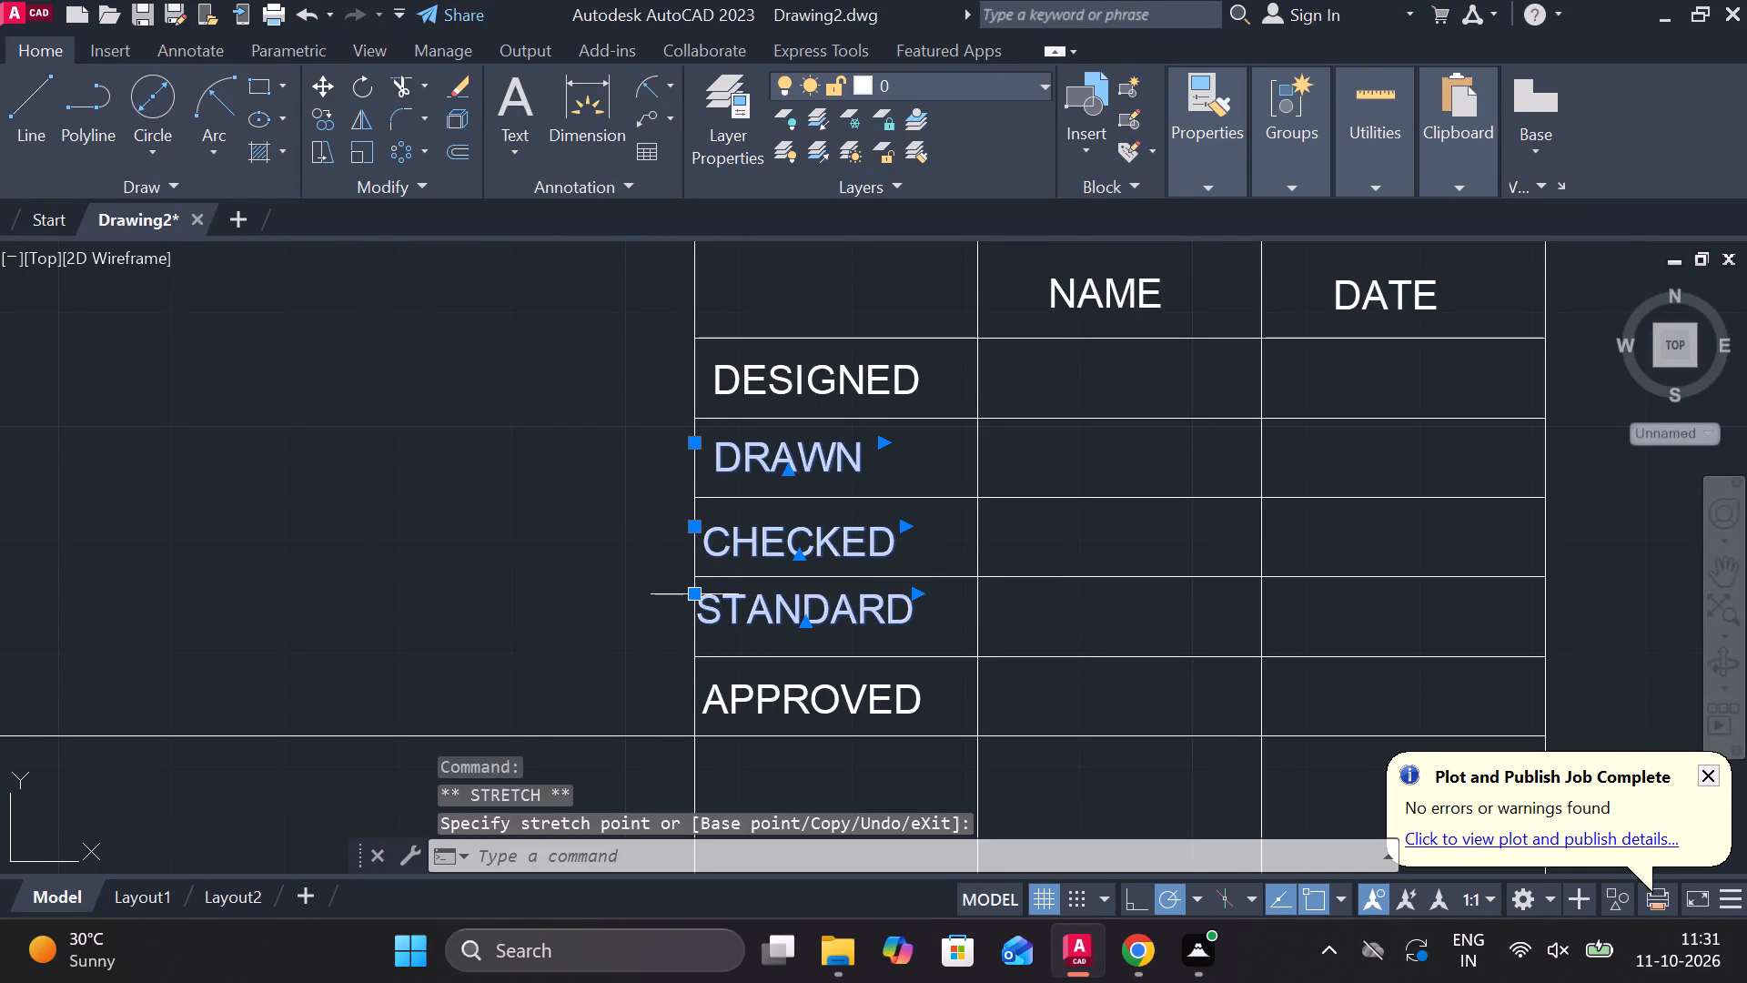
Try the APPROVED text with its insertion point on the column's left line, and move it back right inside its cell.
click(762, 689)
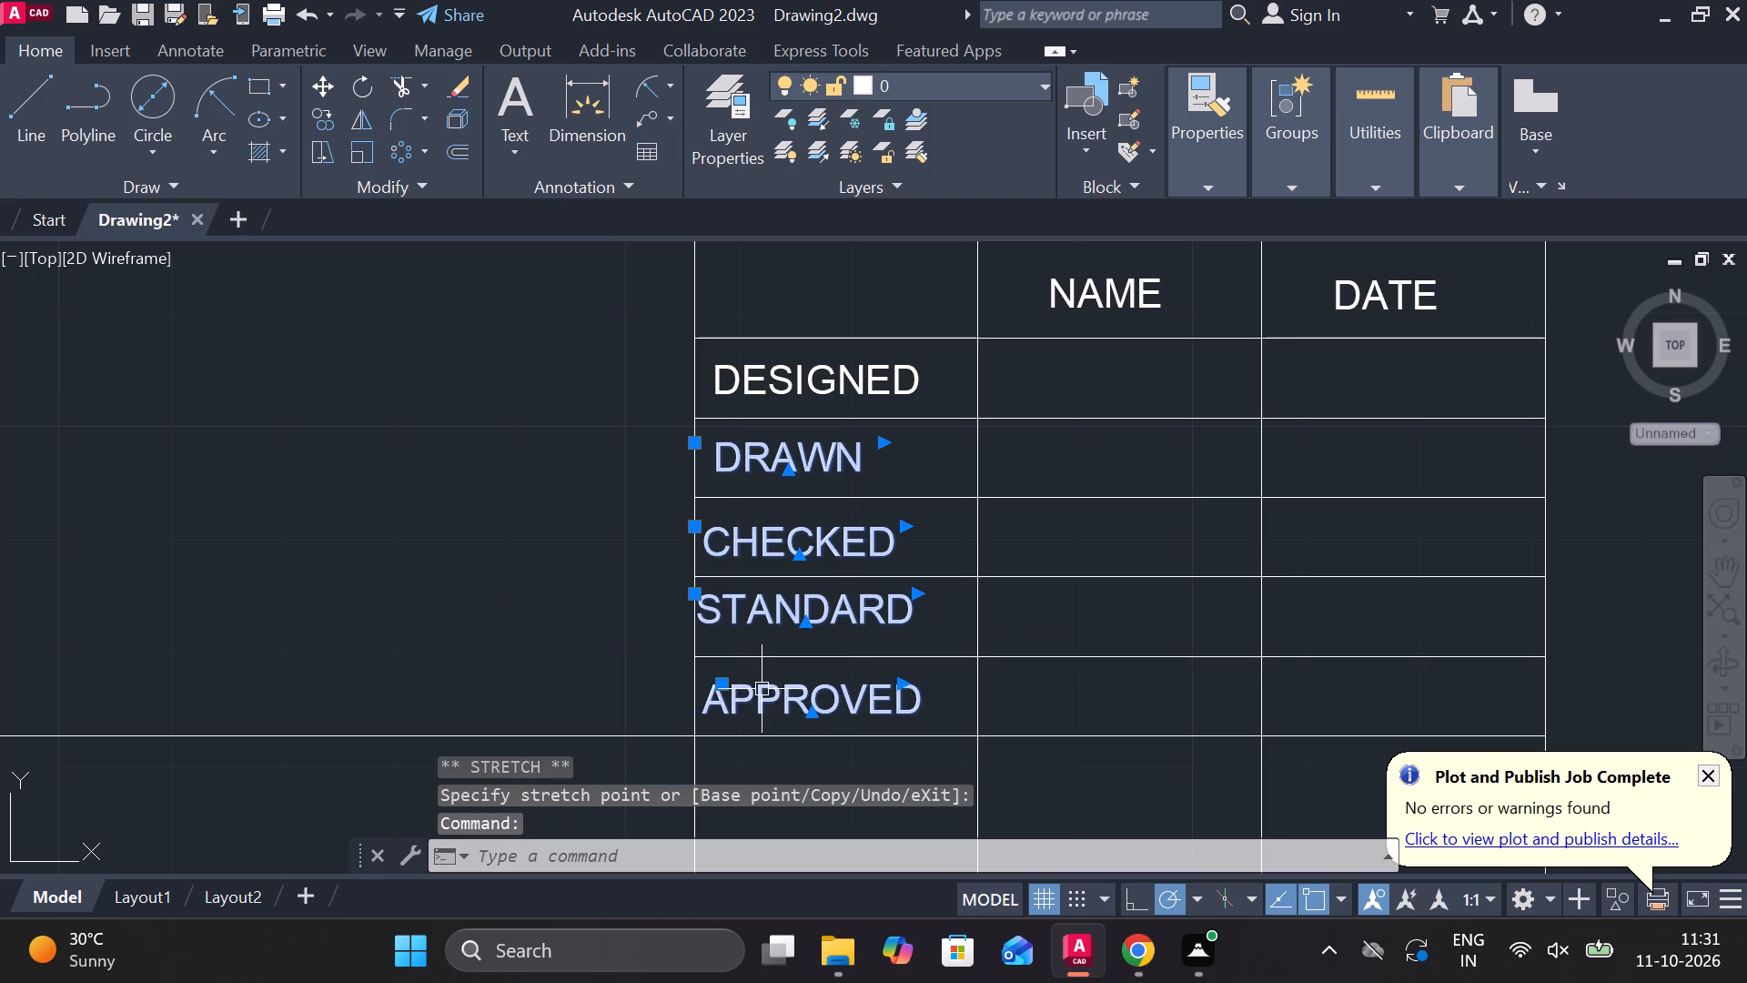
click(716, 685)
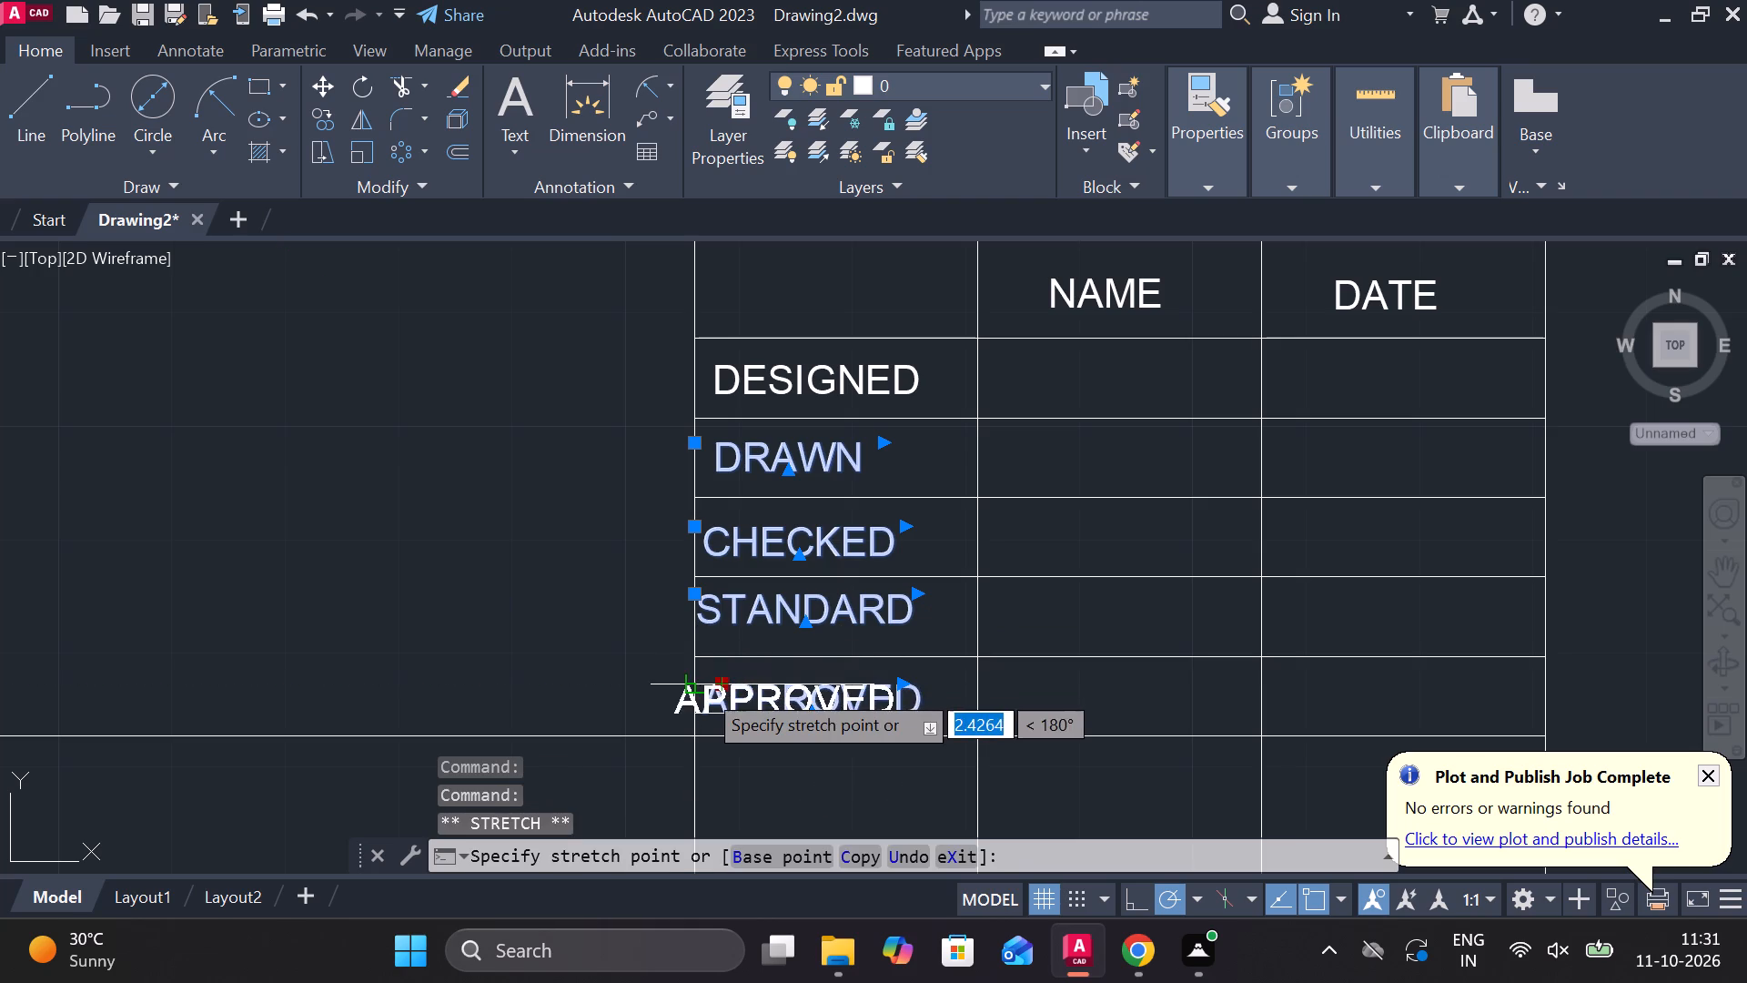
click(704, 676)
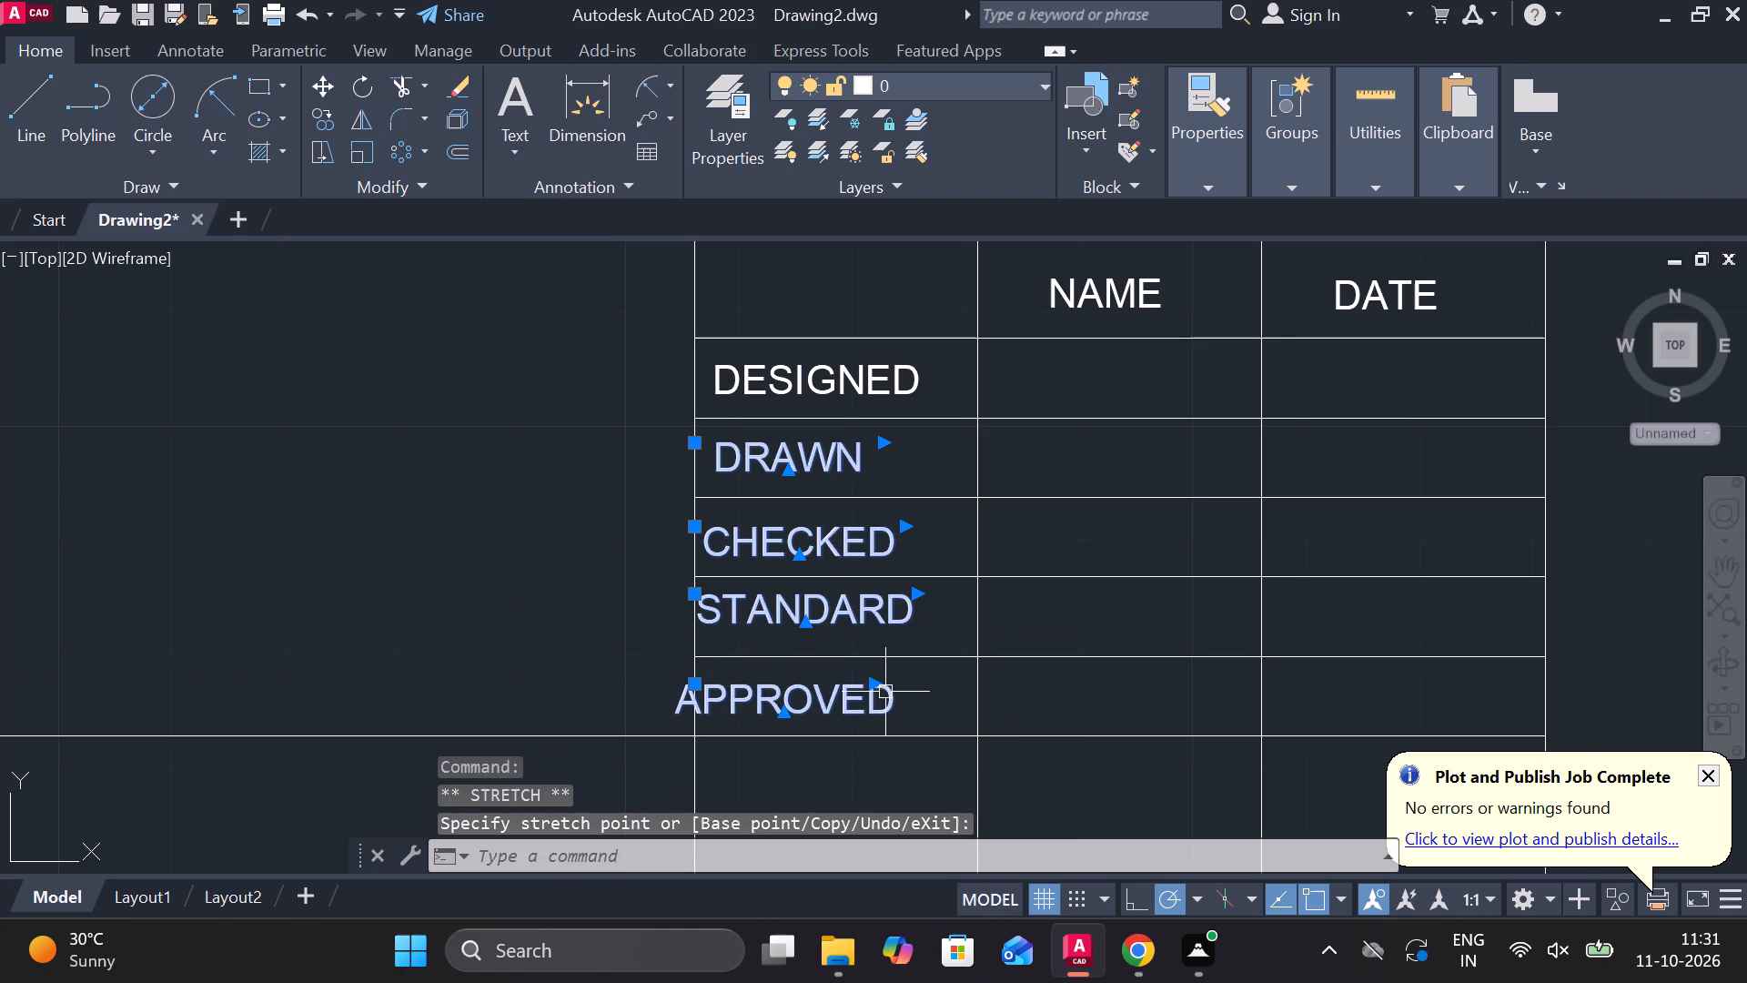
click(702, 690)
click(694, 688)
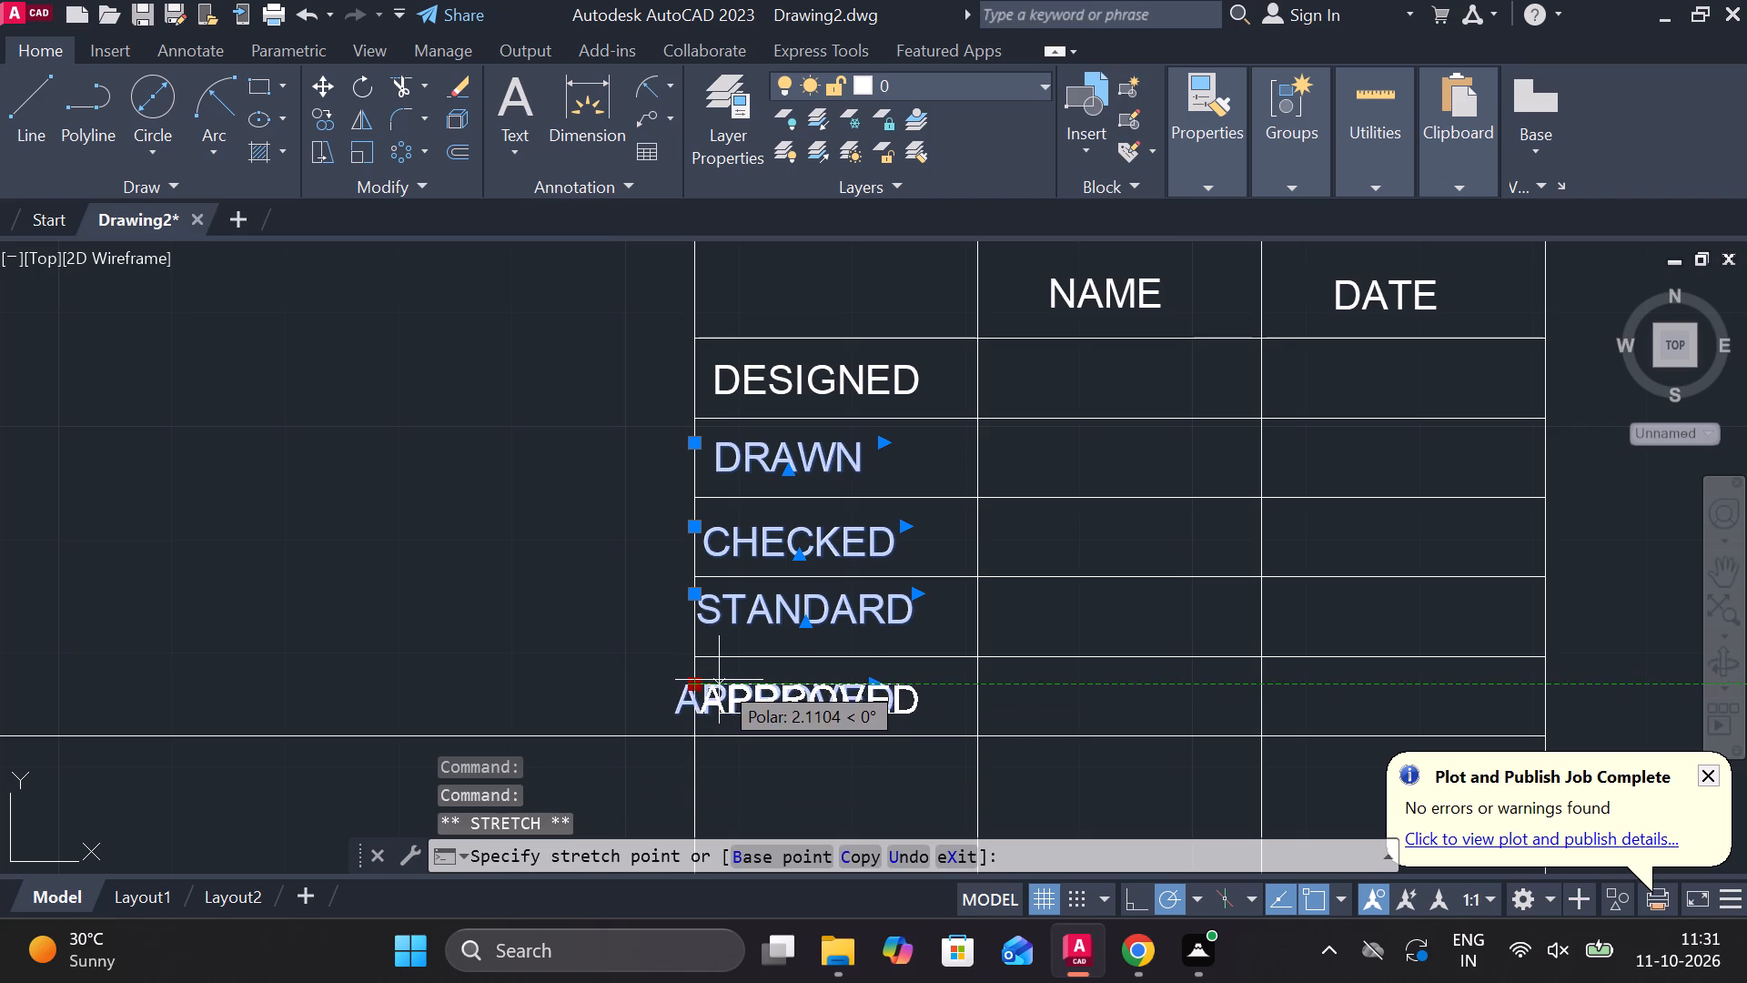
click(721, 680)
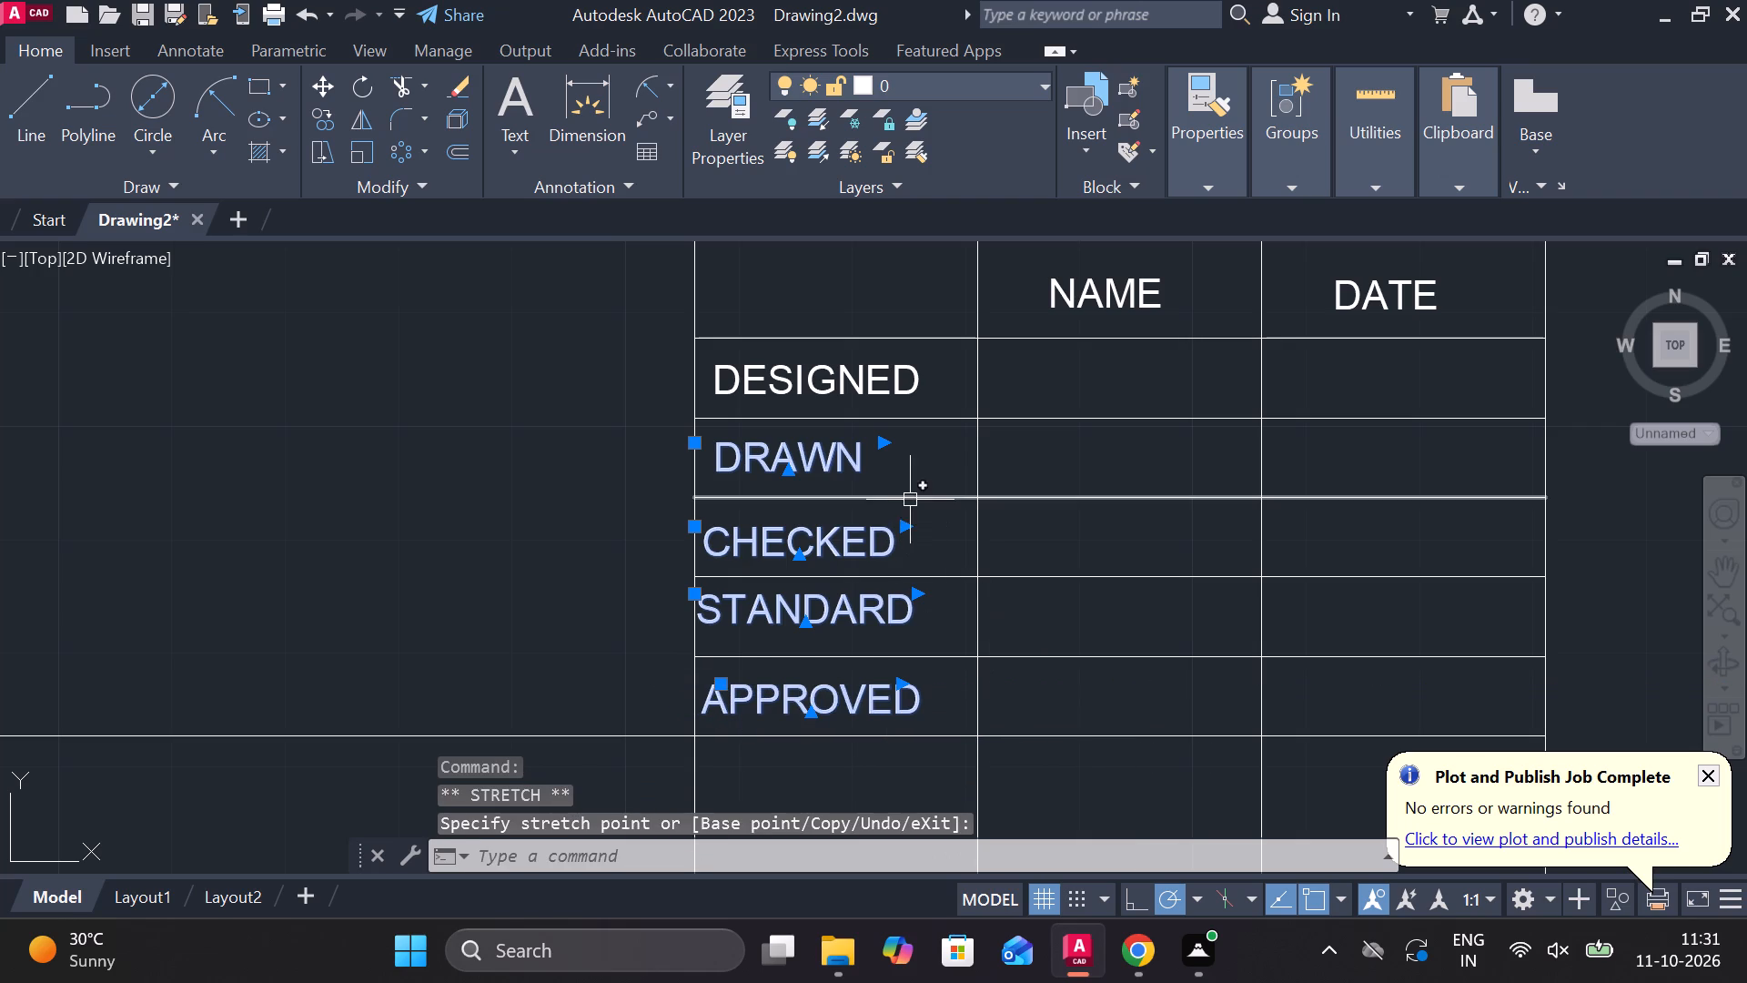
Reposition the DESIGNED text slightly left, close to the label column's left line and midway in height, and clear the selection.
click(759, 380)
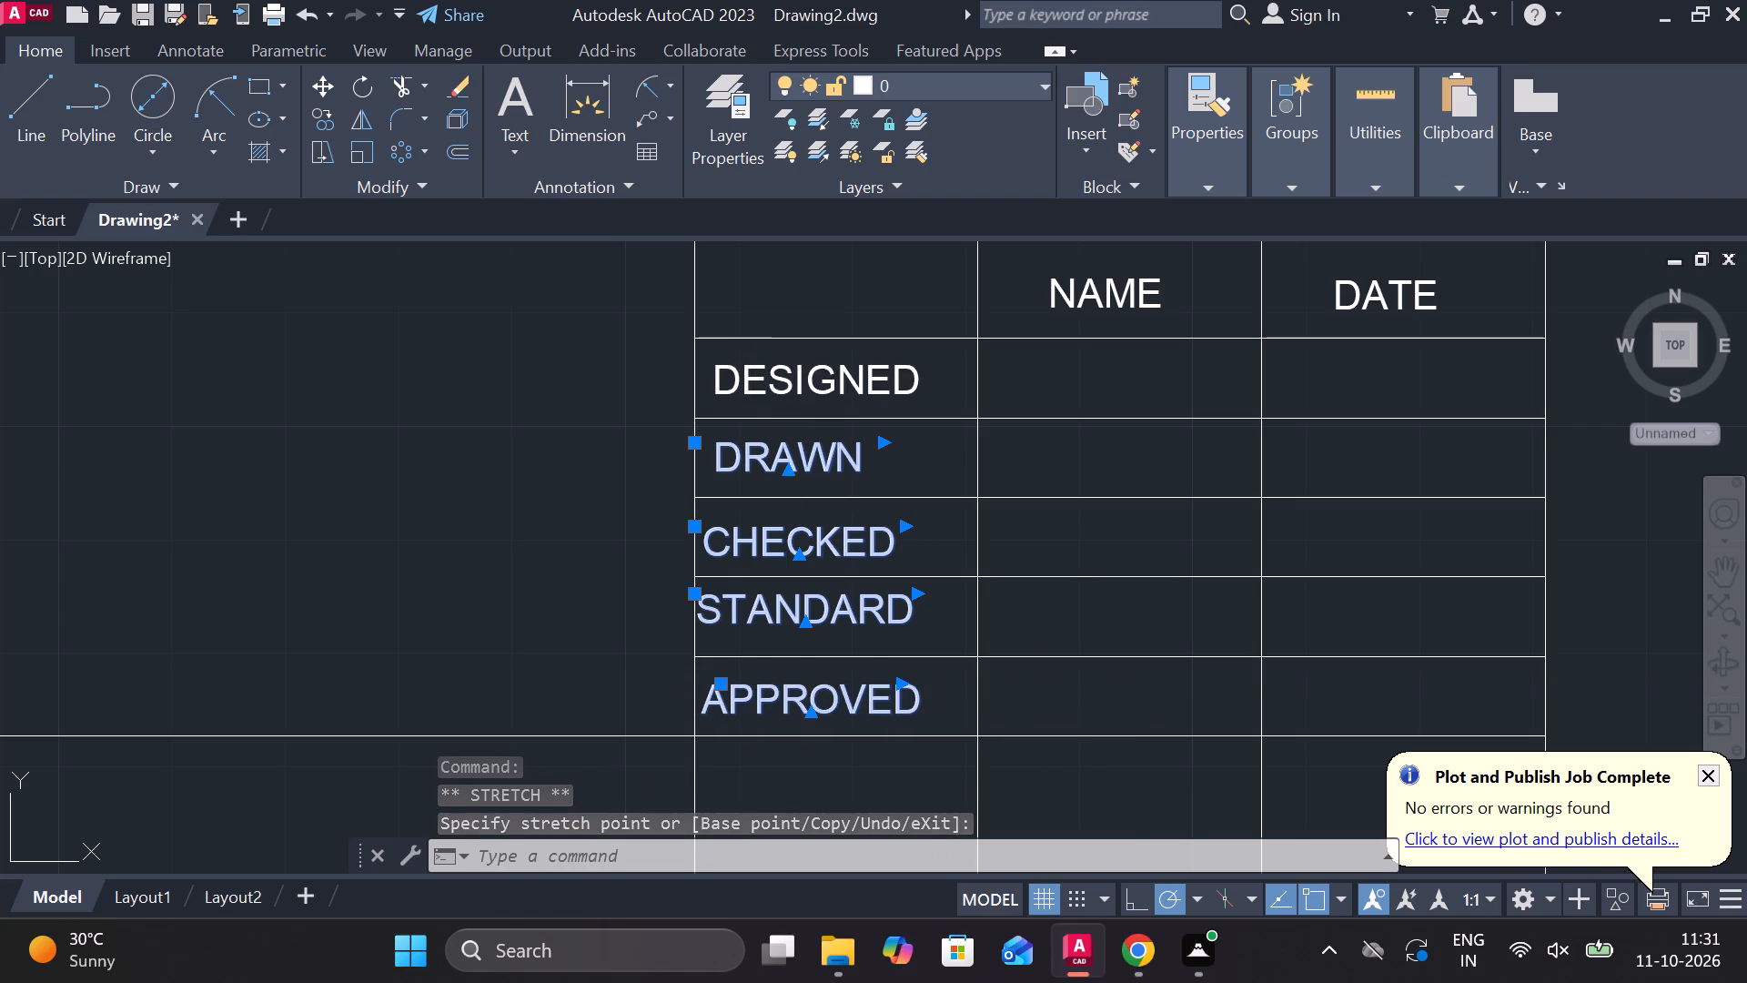
click(817, 367)
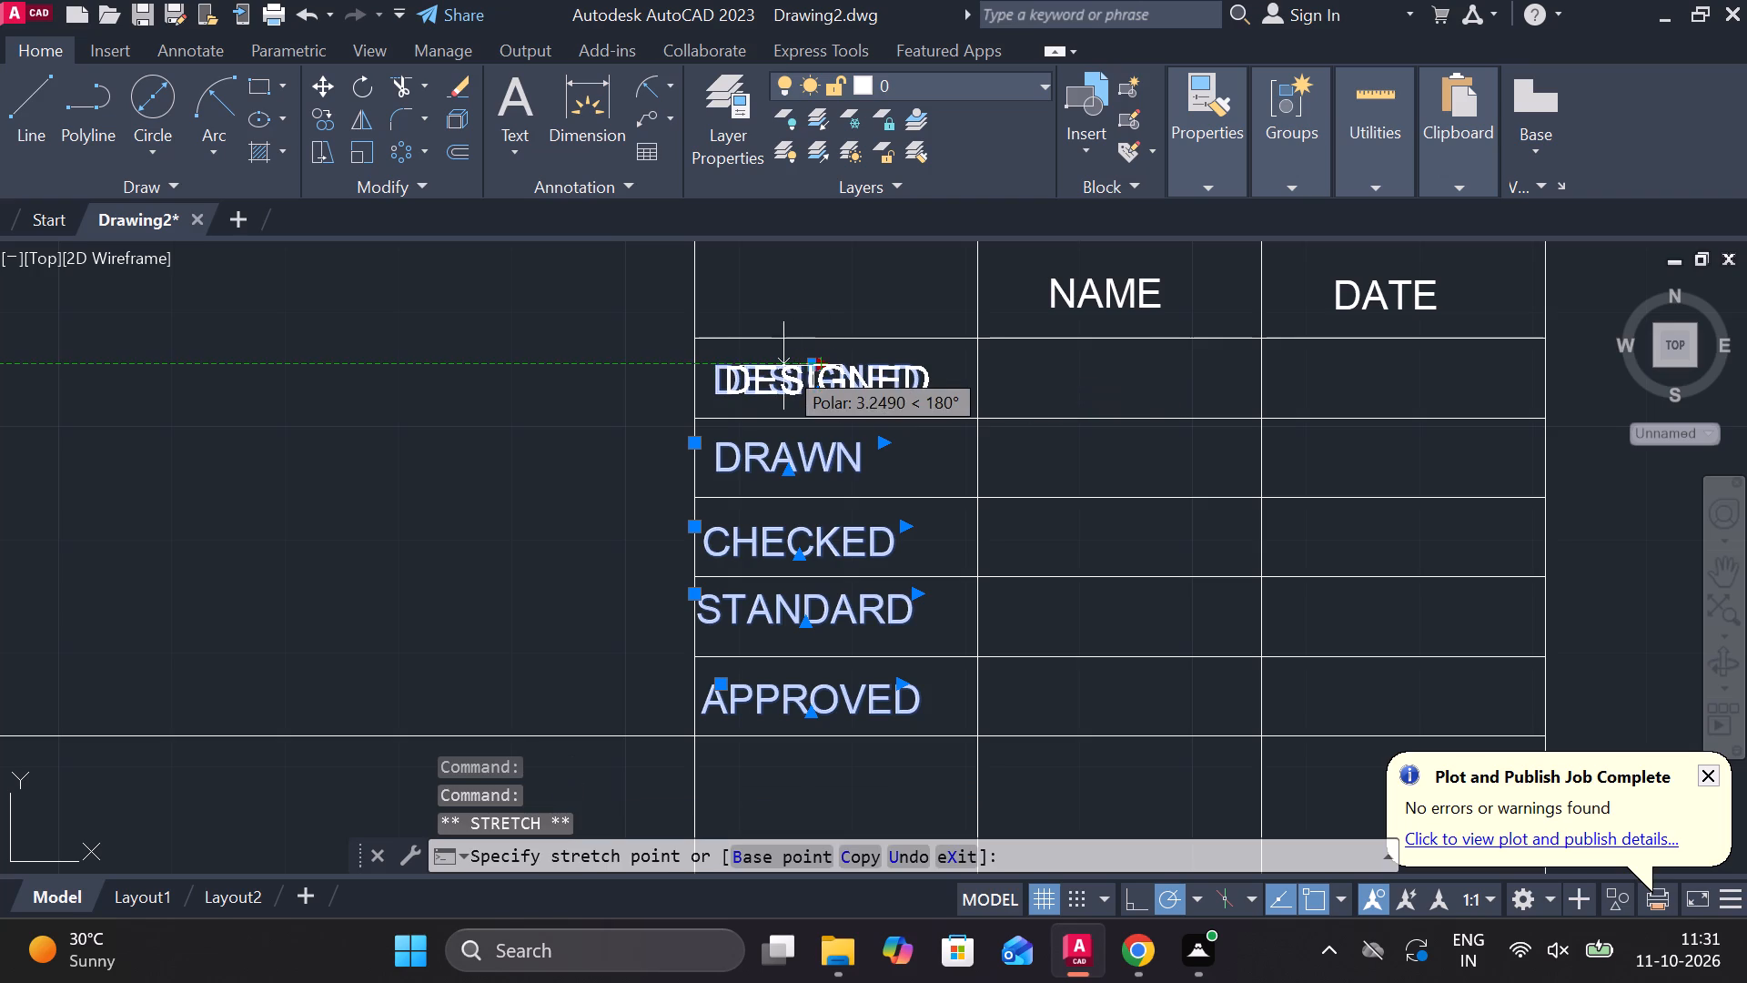
click(733, 362)
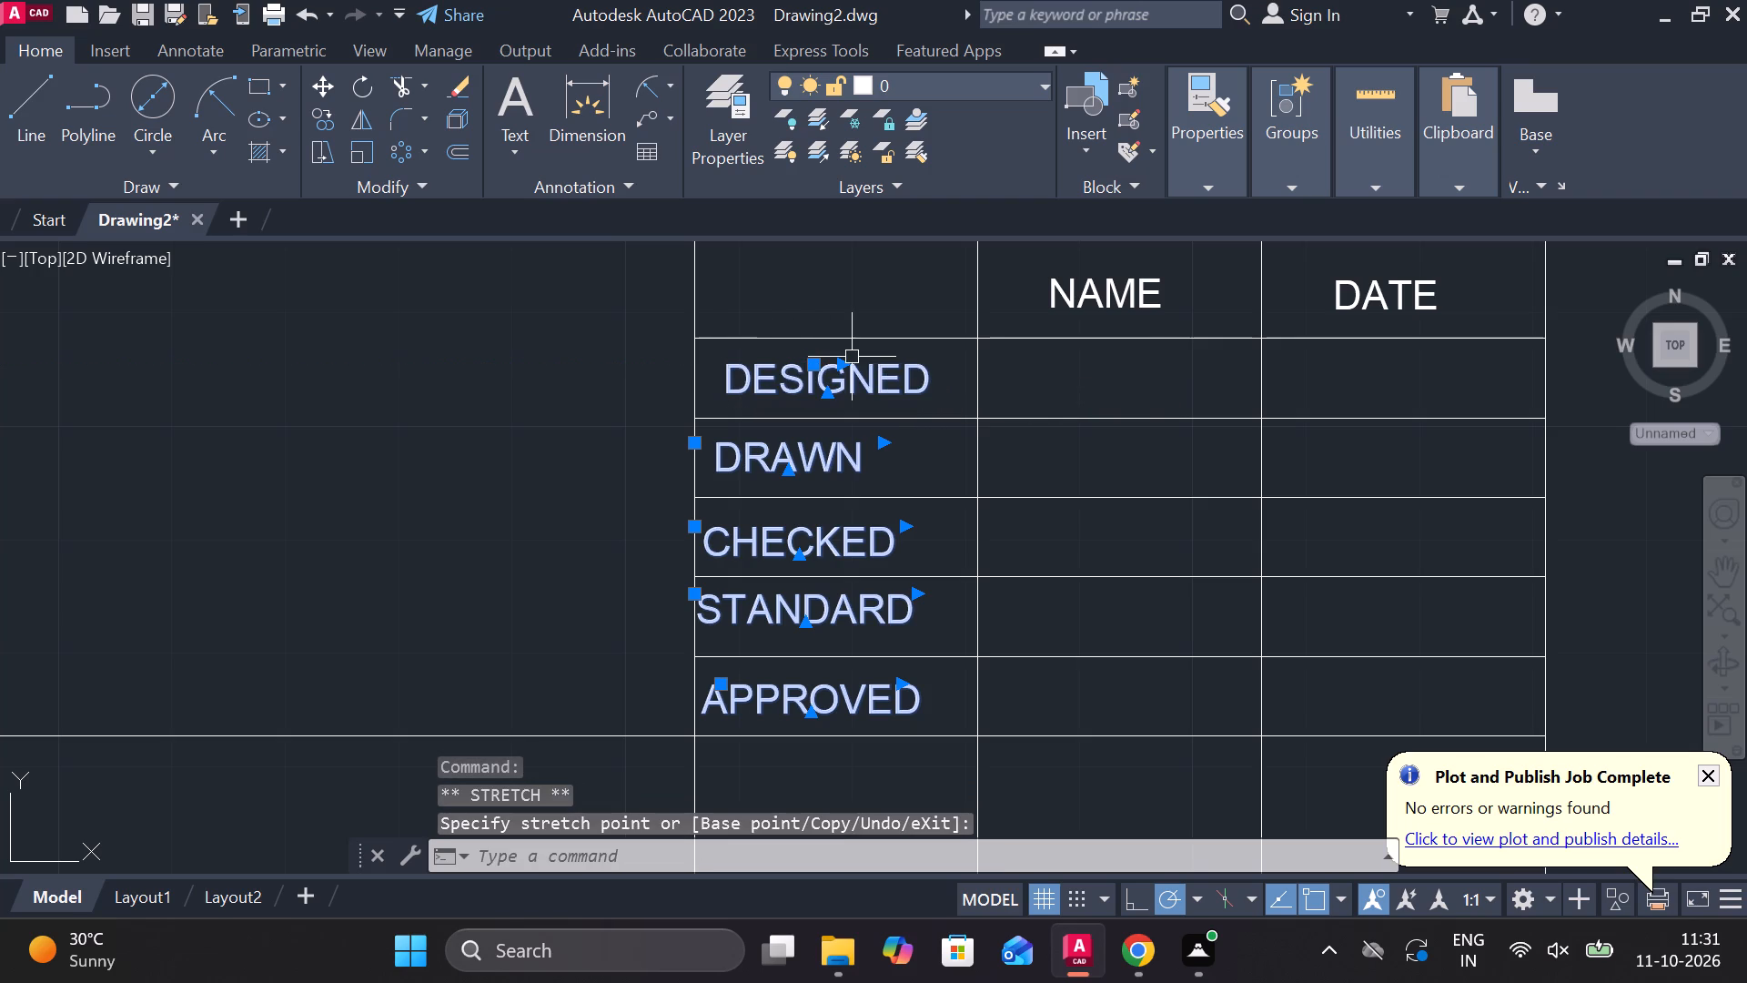
click(811, 360)
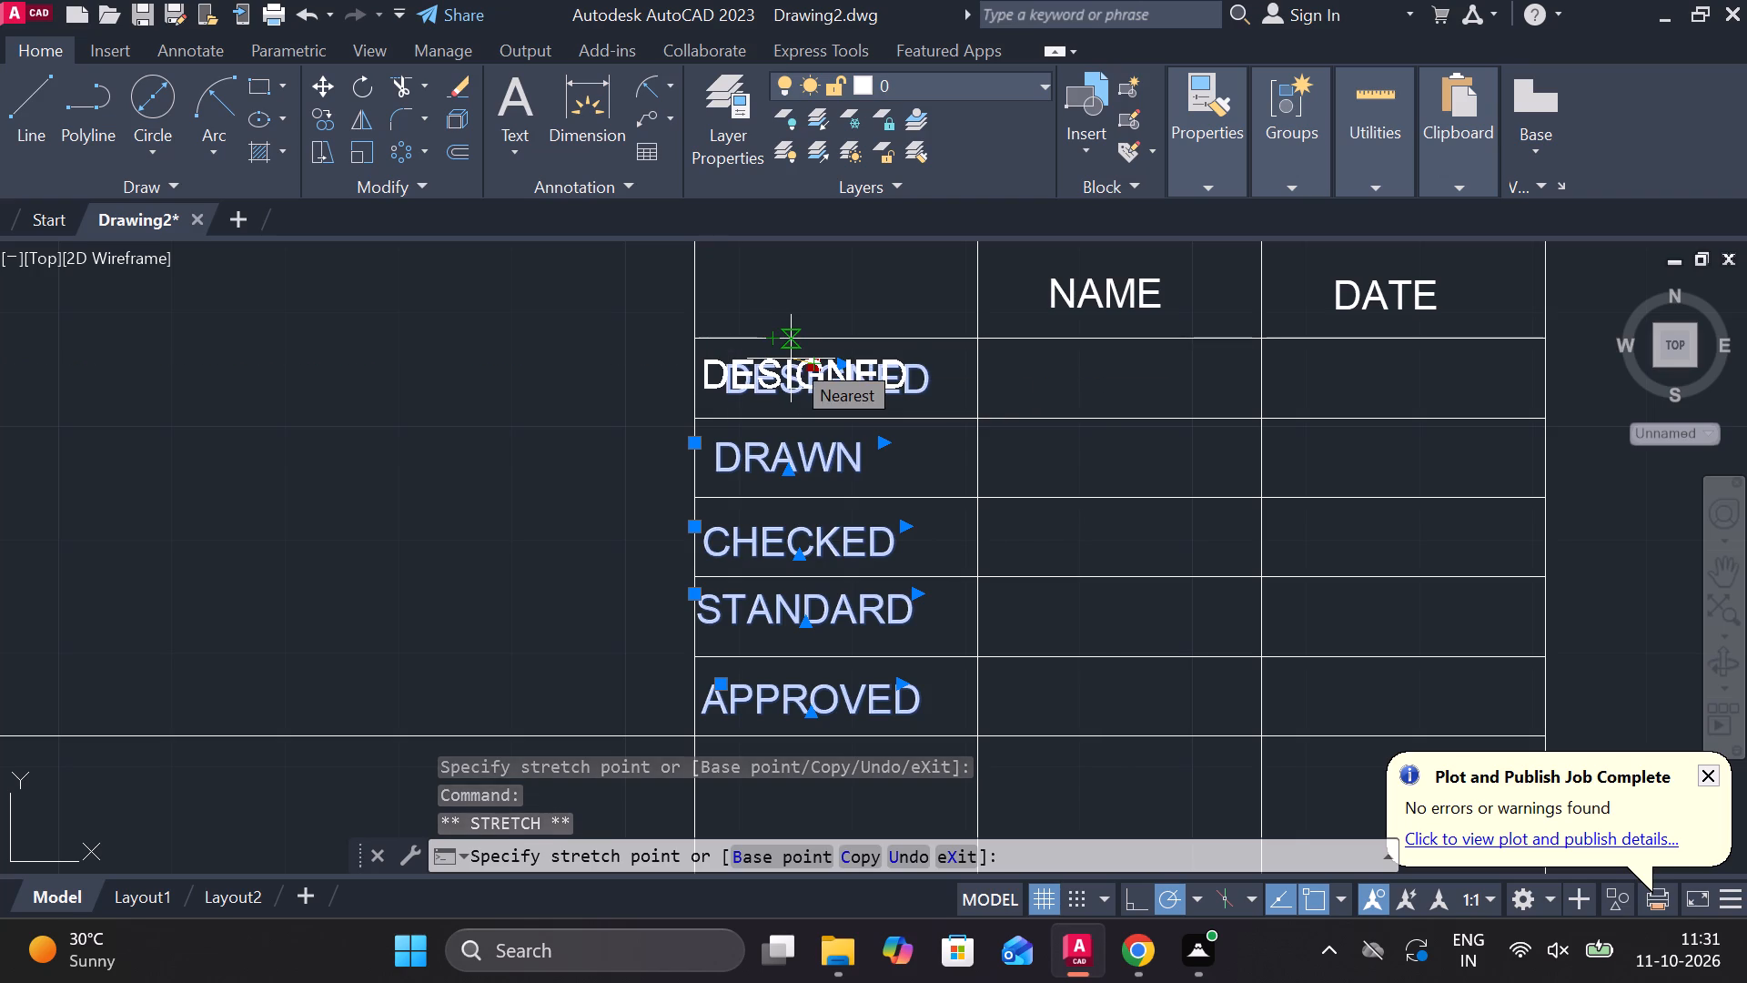
click(791, 359)
click(791, 331)
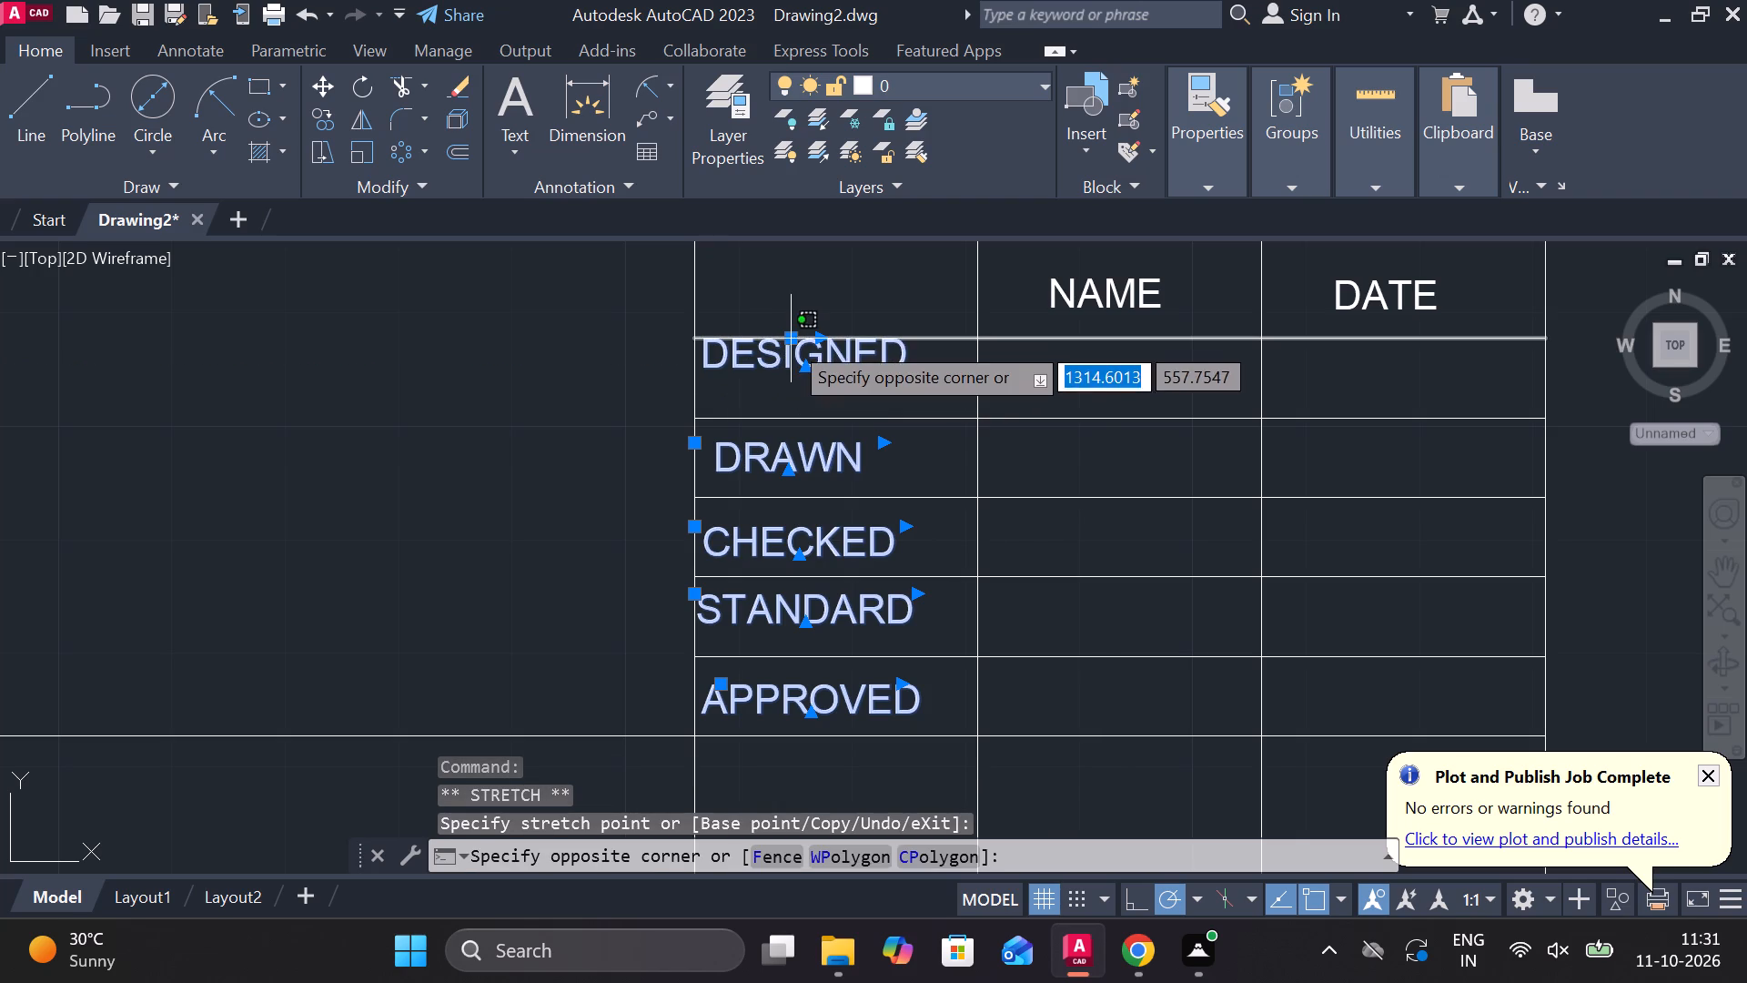
click(789, 343)
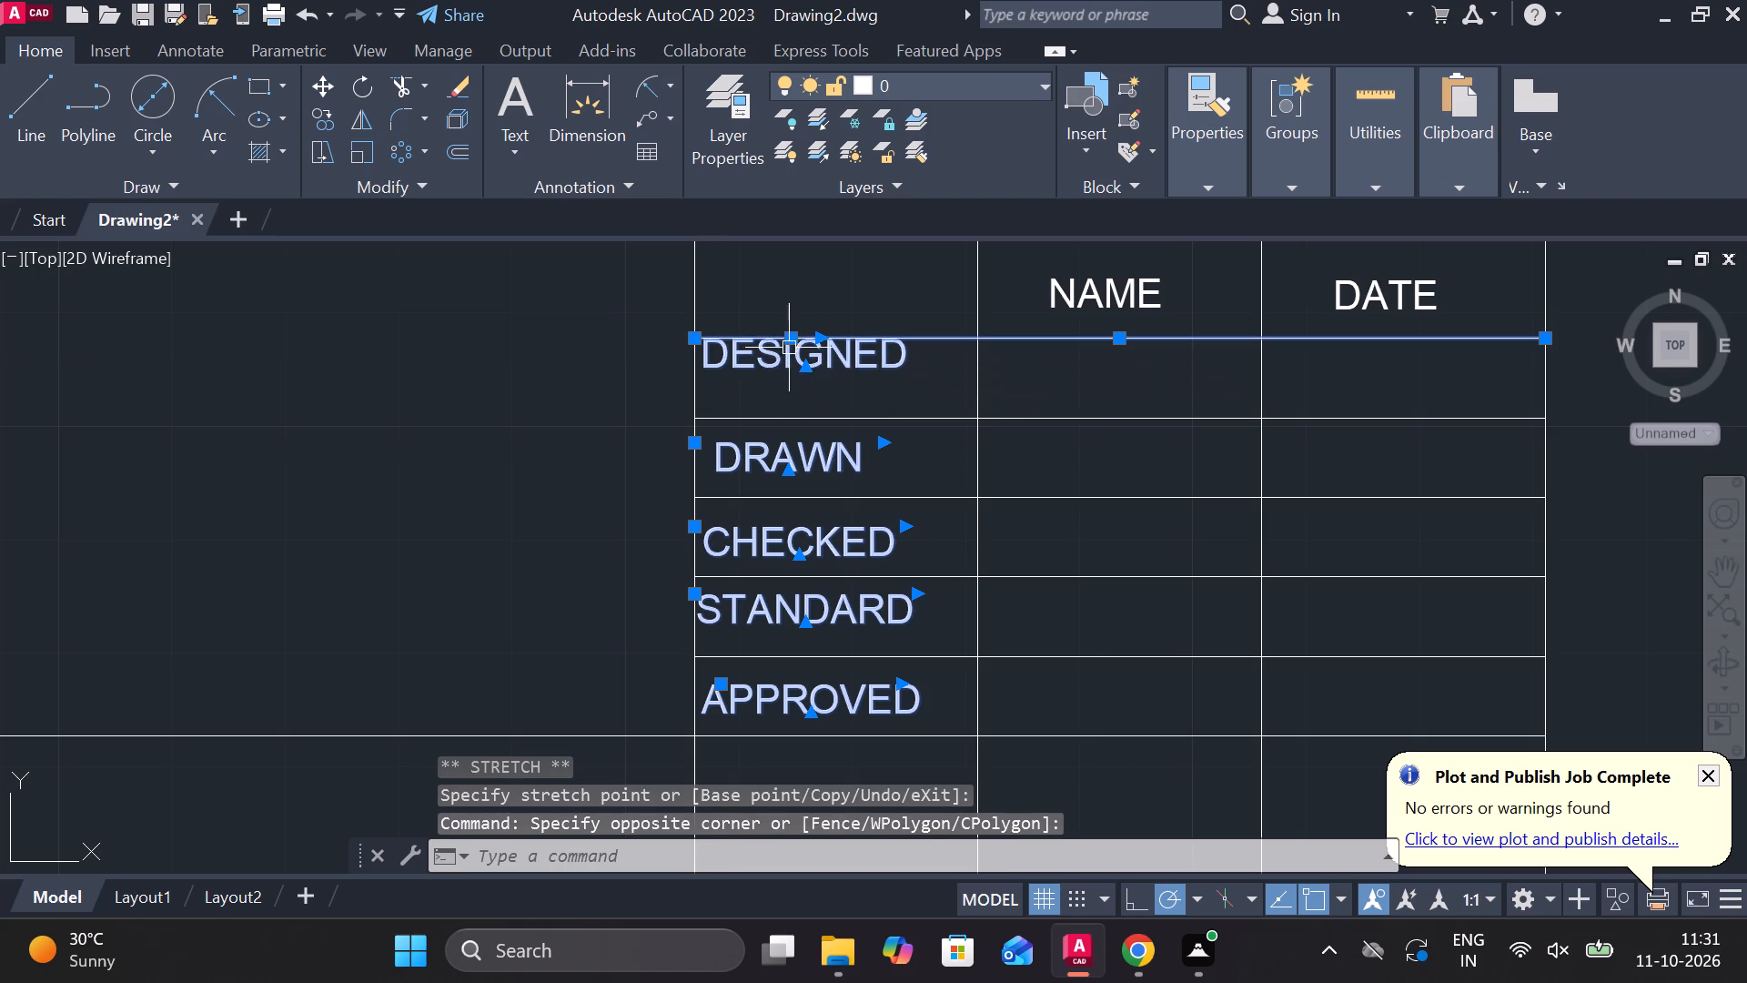
click(789, 340)
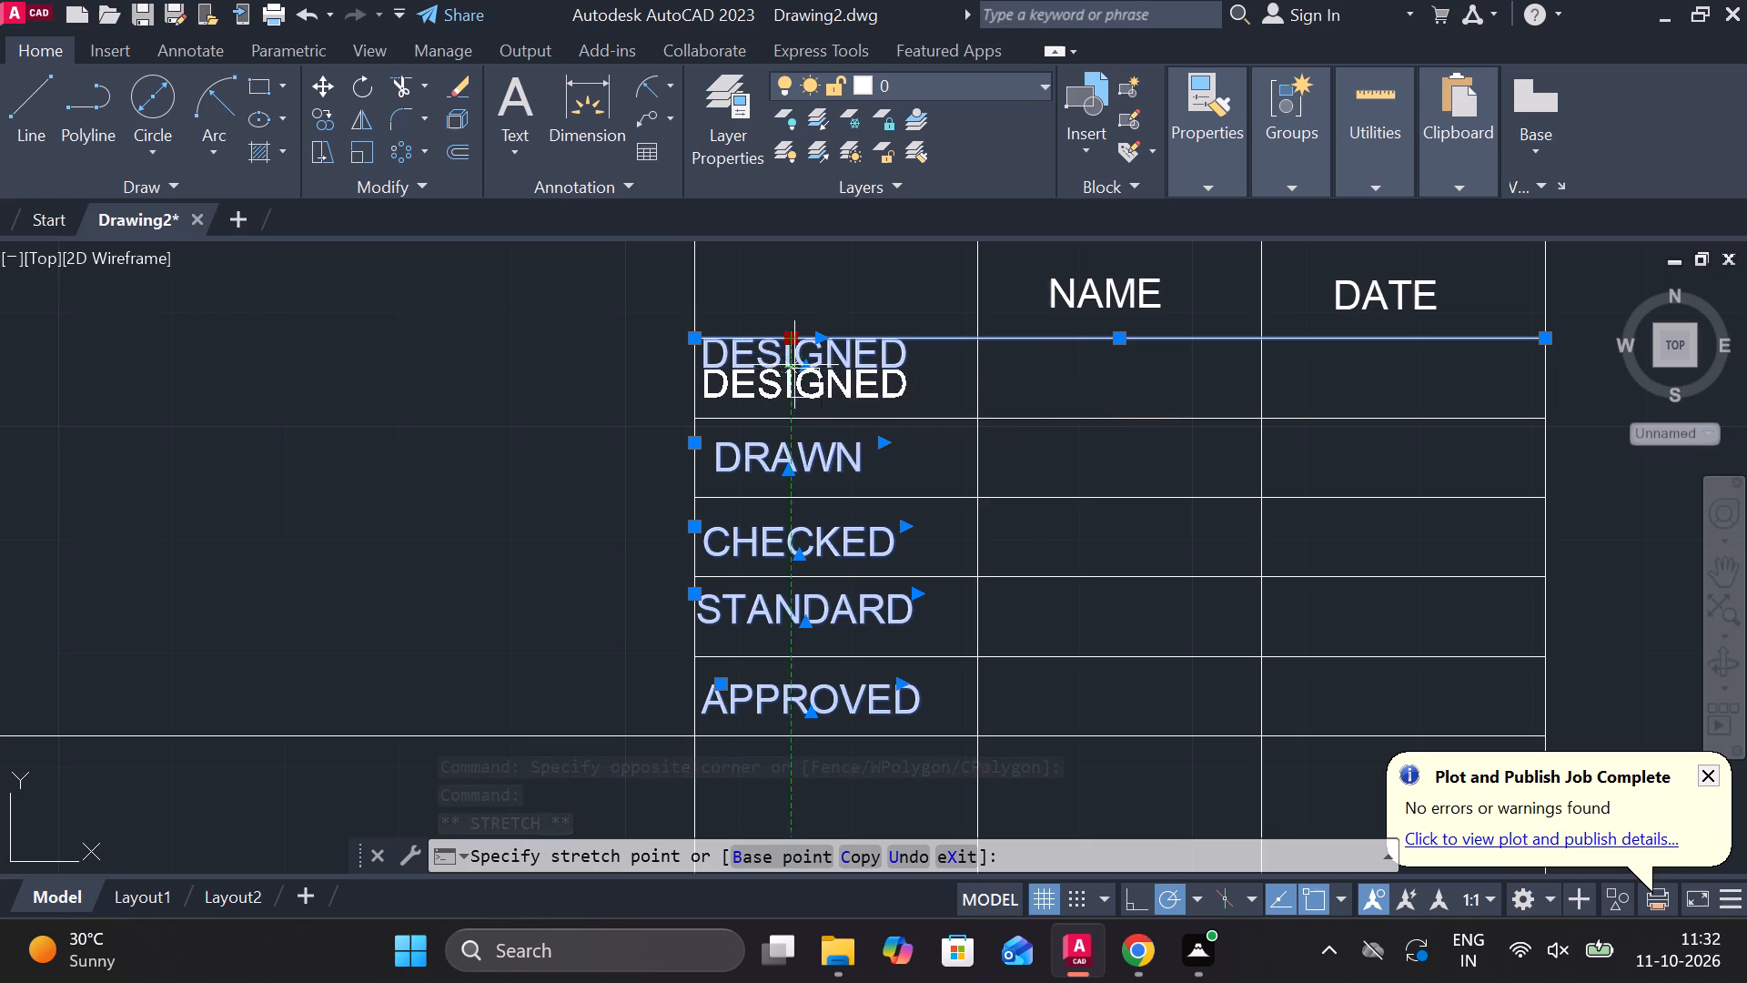
click(794, 360)
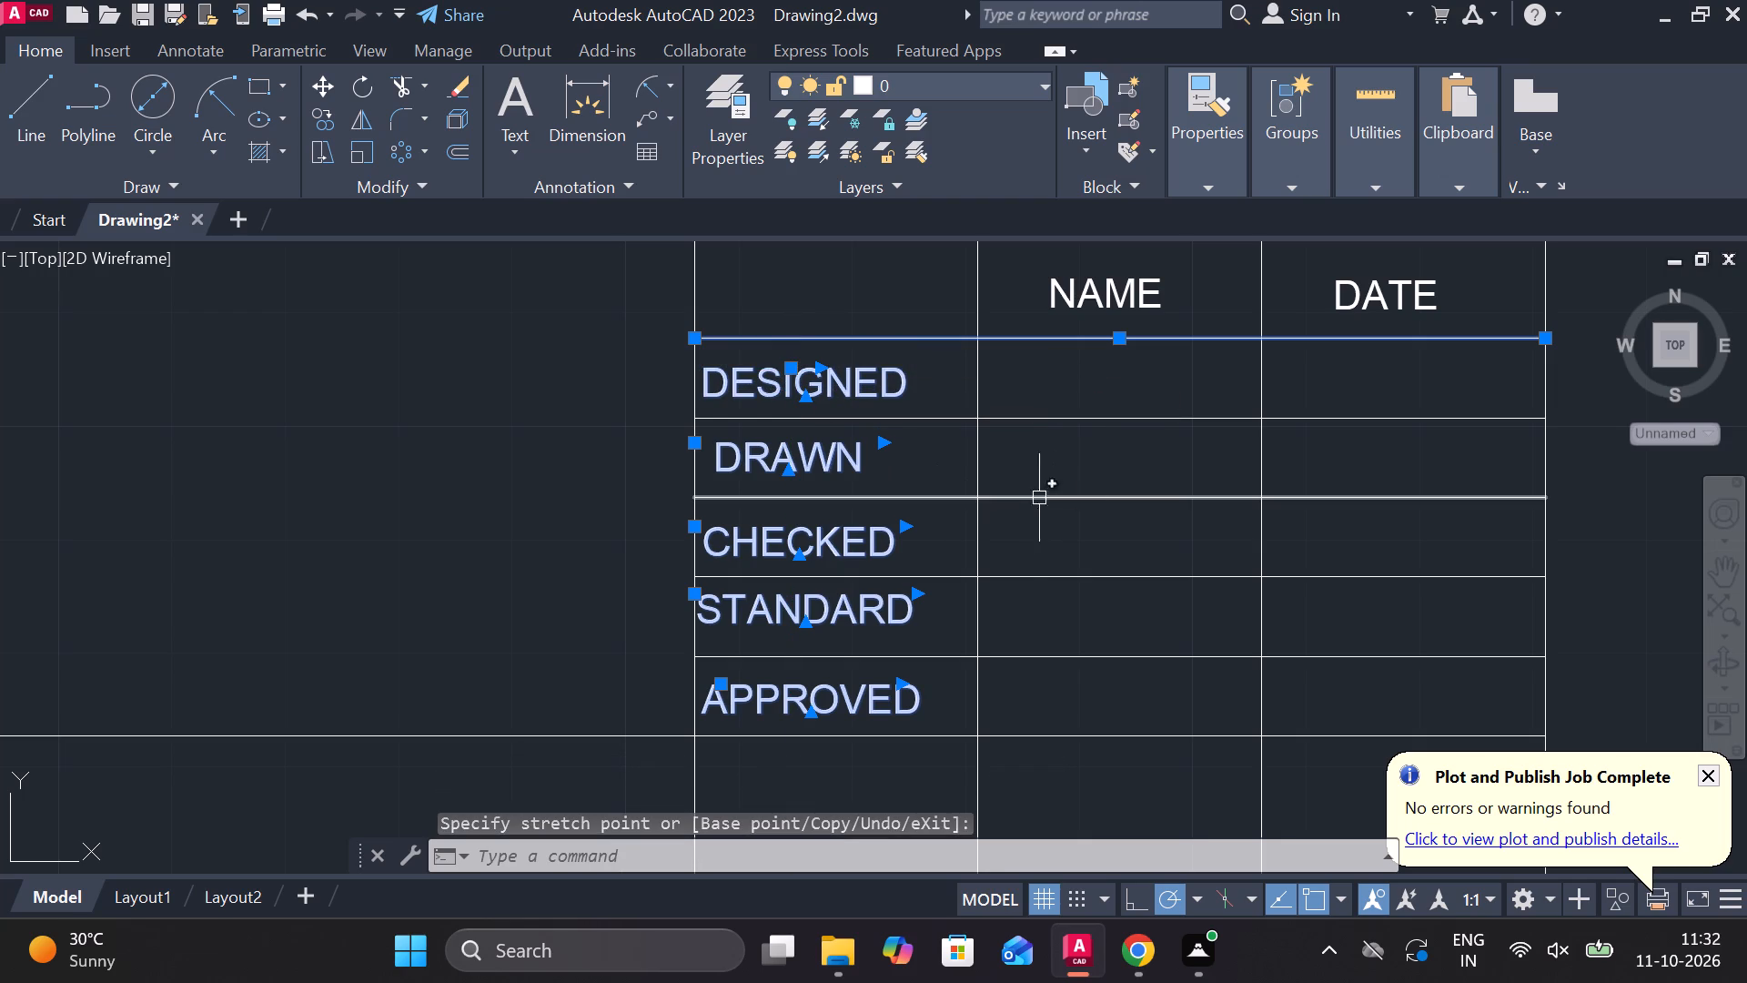
scroll(1163, 443, down, 2)
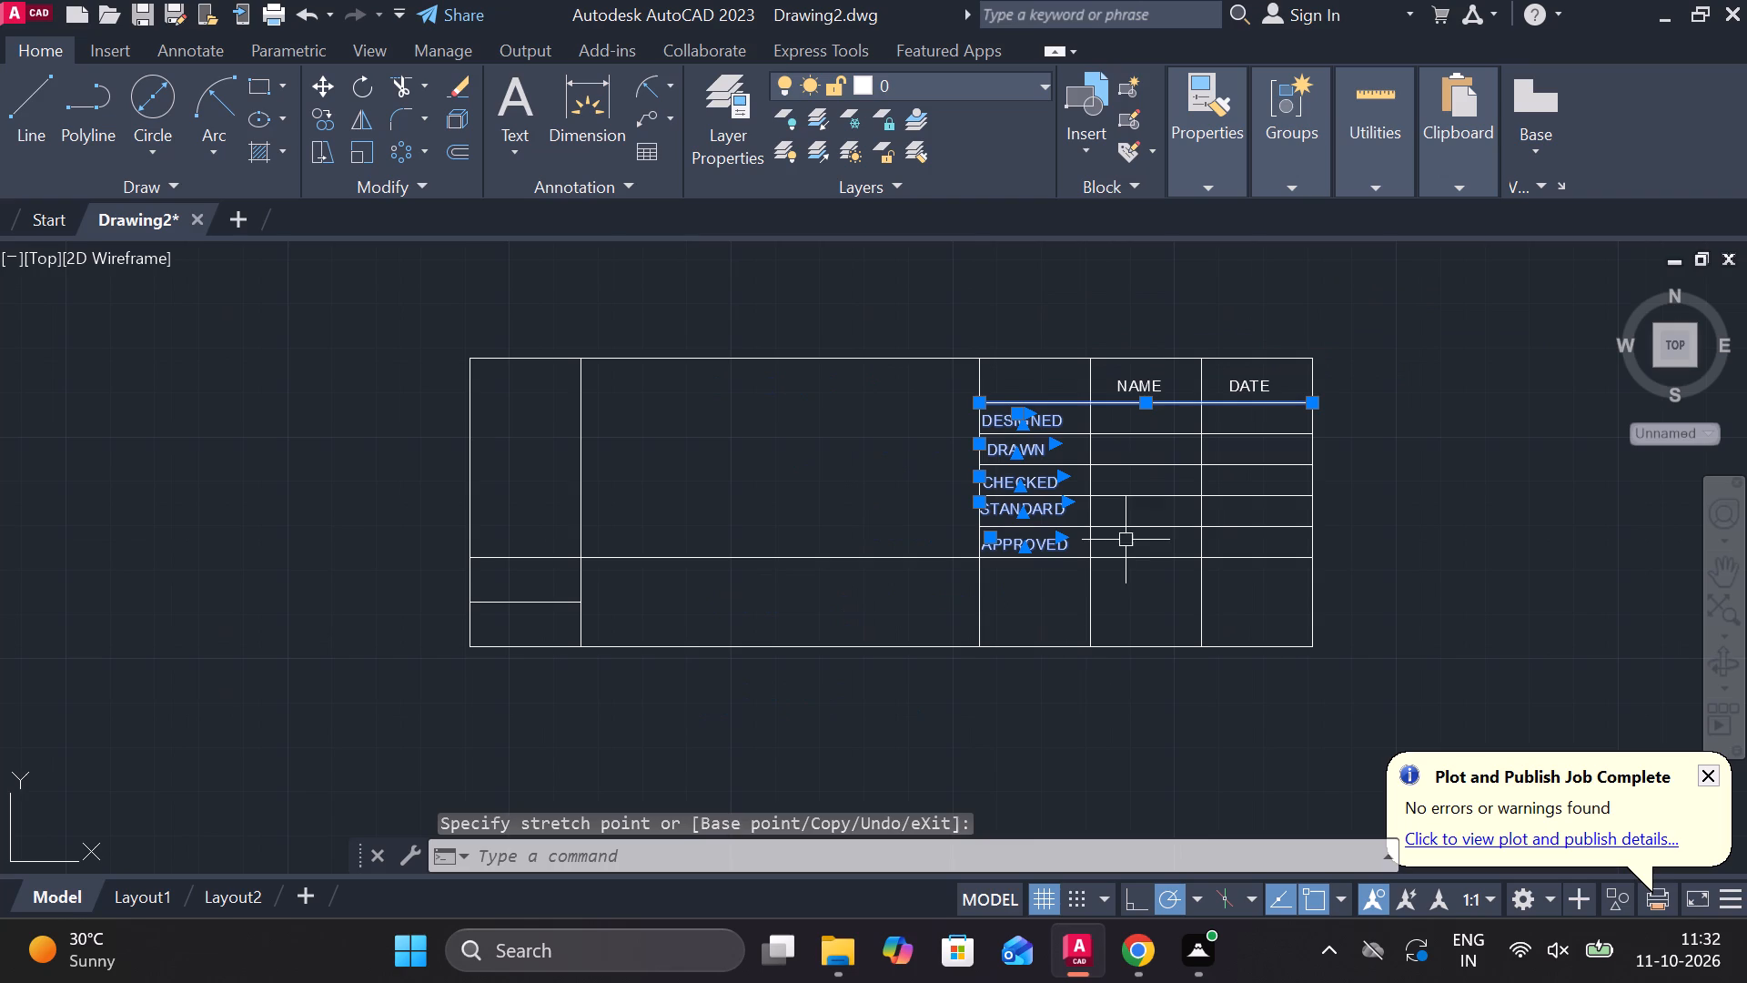
click(1010, 579)
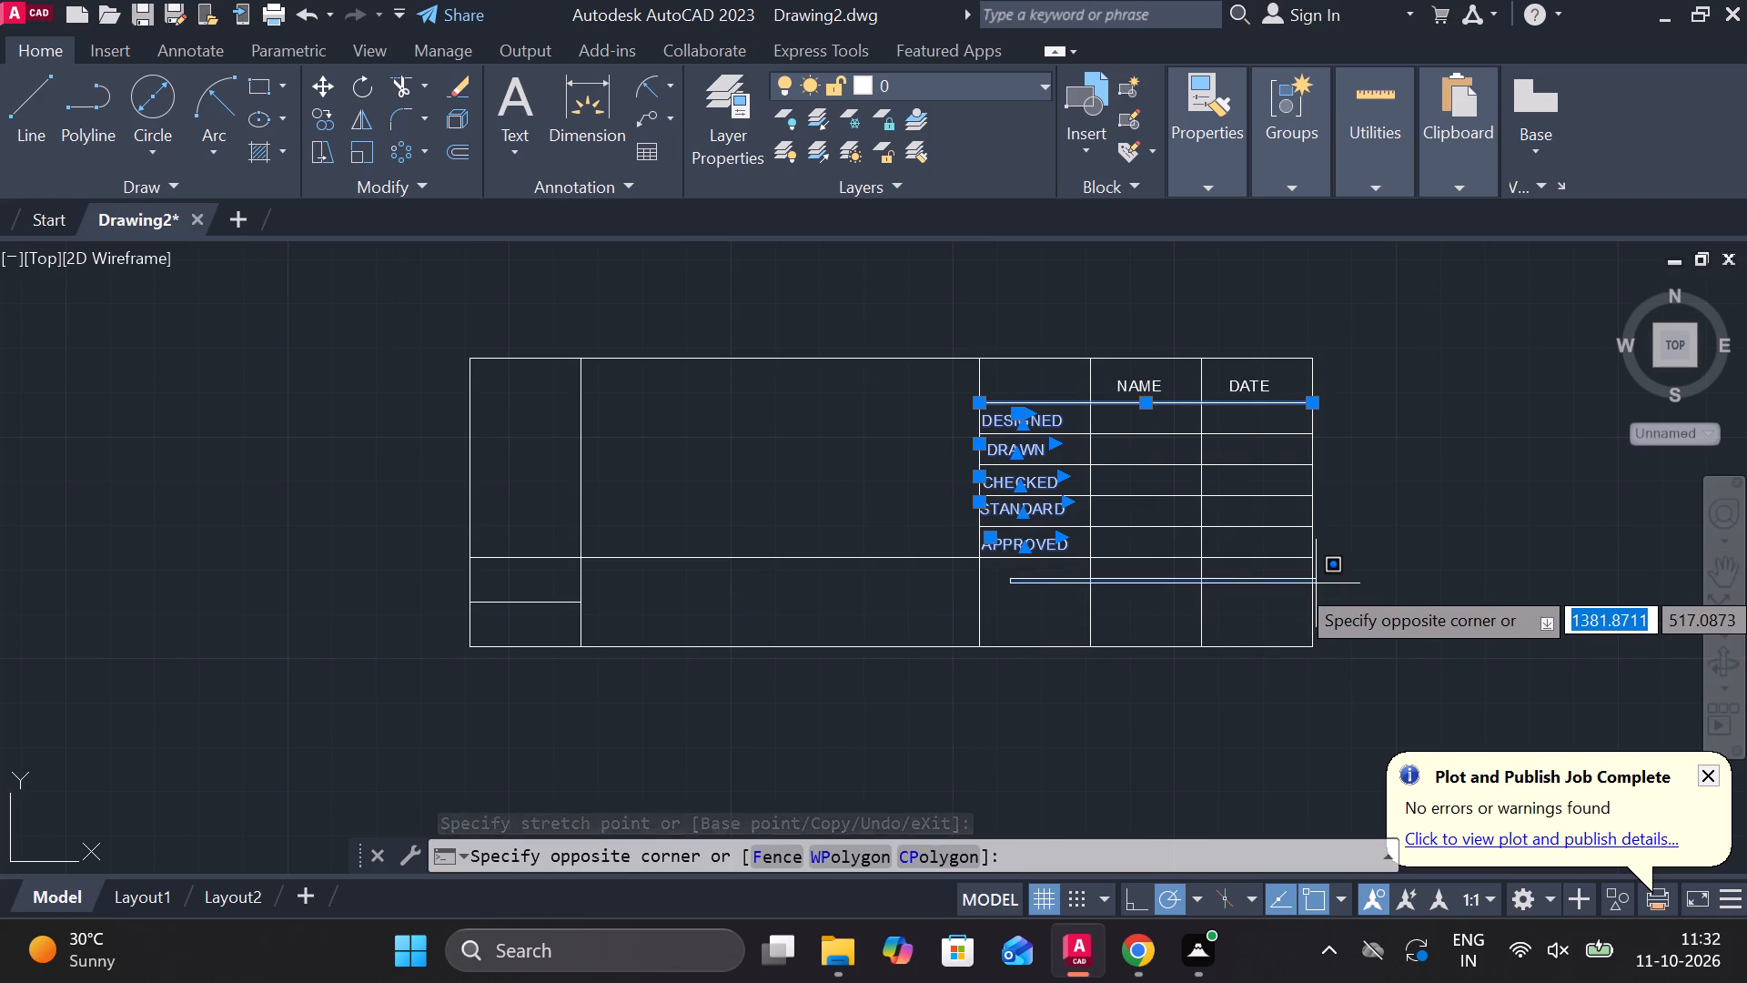
key(Escape)
key(grave)
key(Escape)
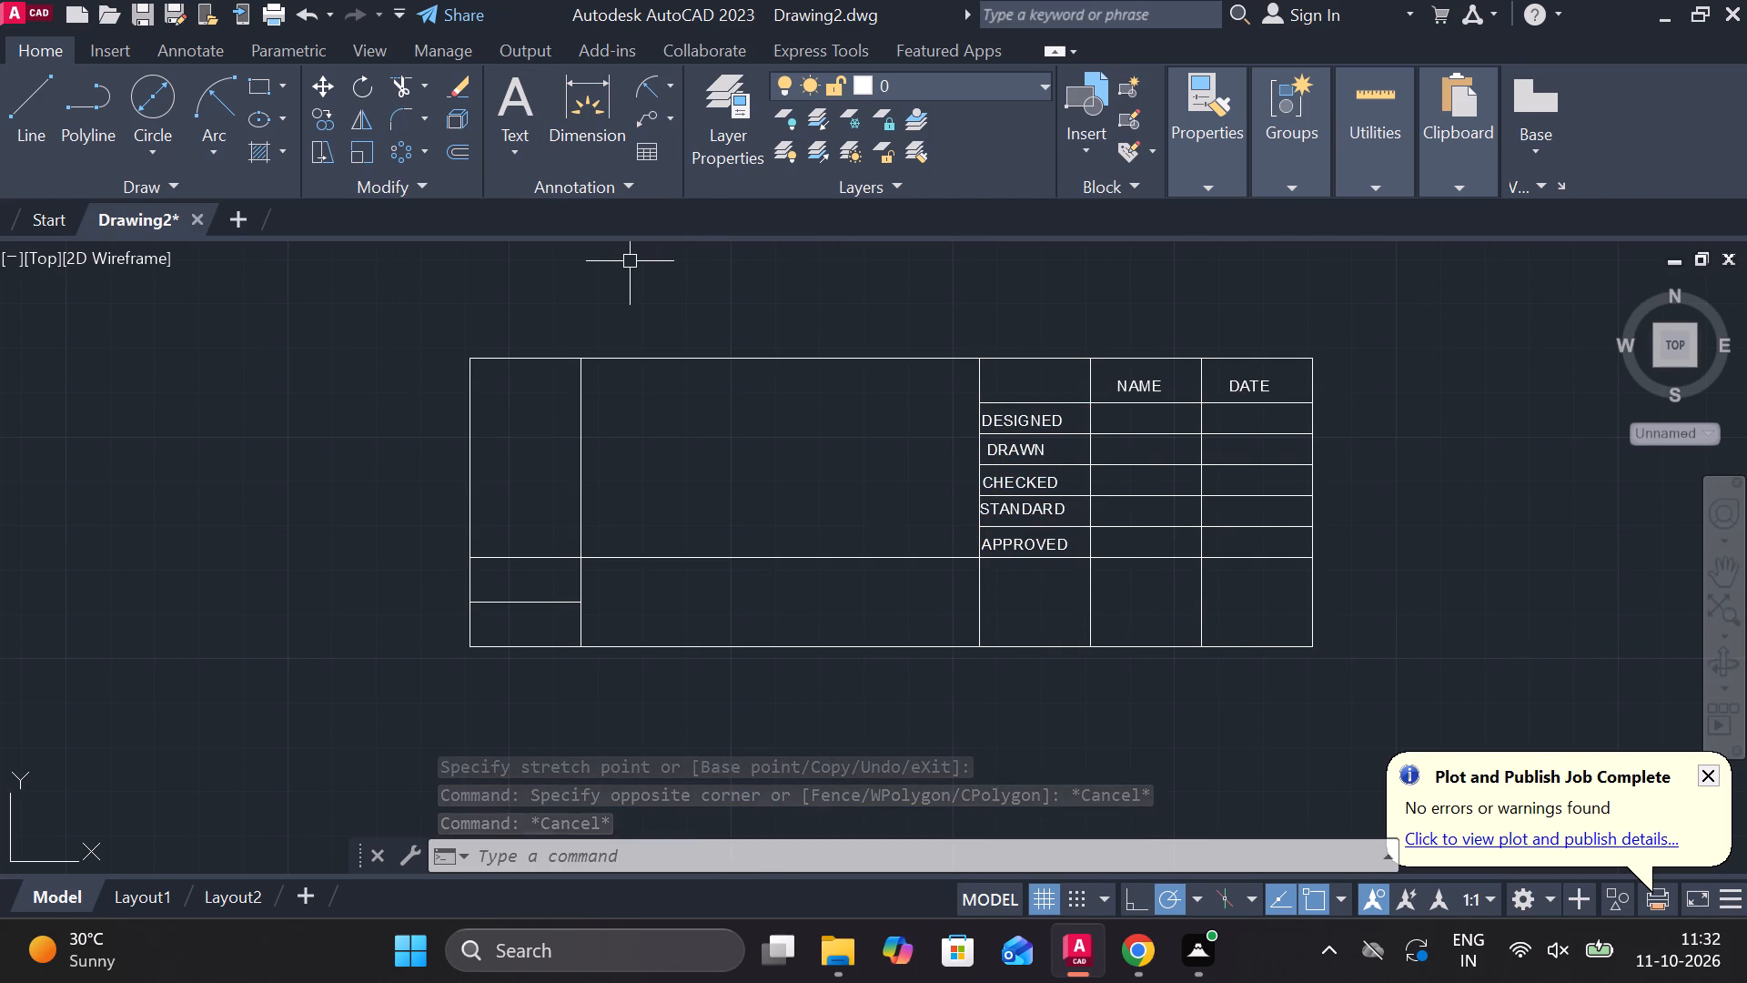
Trim away the two vertical NAME and DATE column divider segments below the APPROVED row, leaving one wide cell.
click(393, 80)
click(1086, 593)
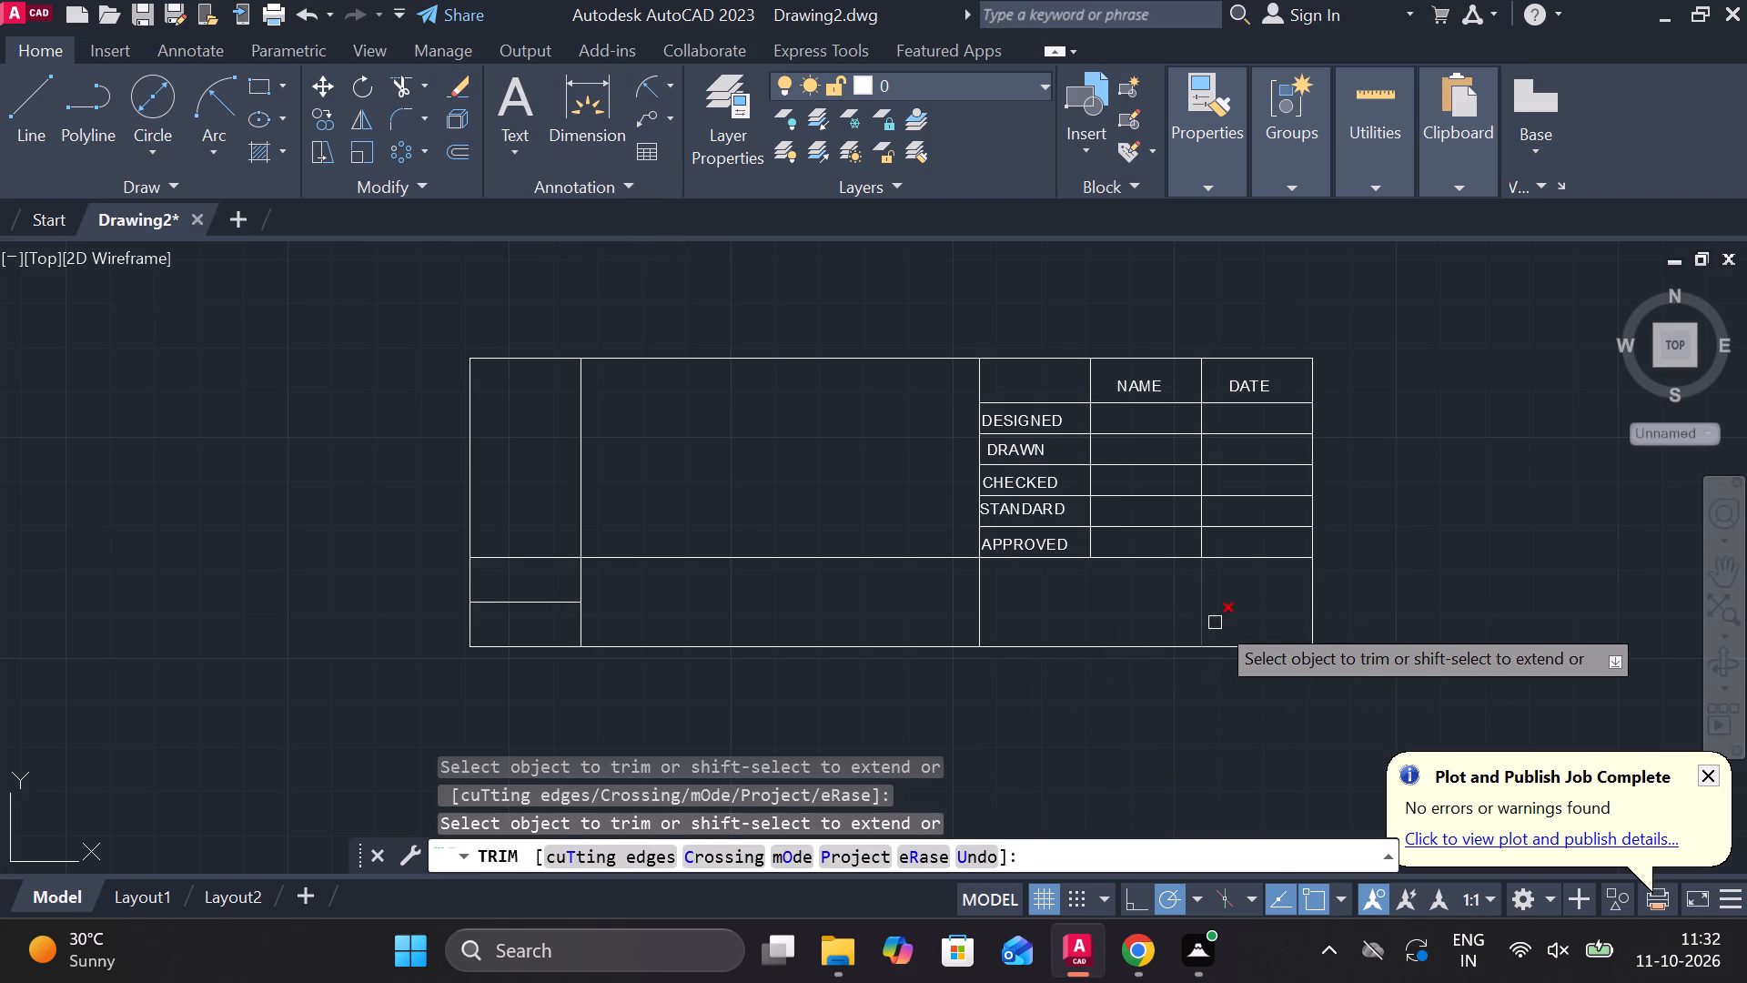
click(1216, 622)
double_click(1202, 611)
click(1190, 608)
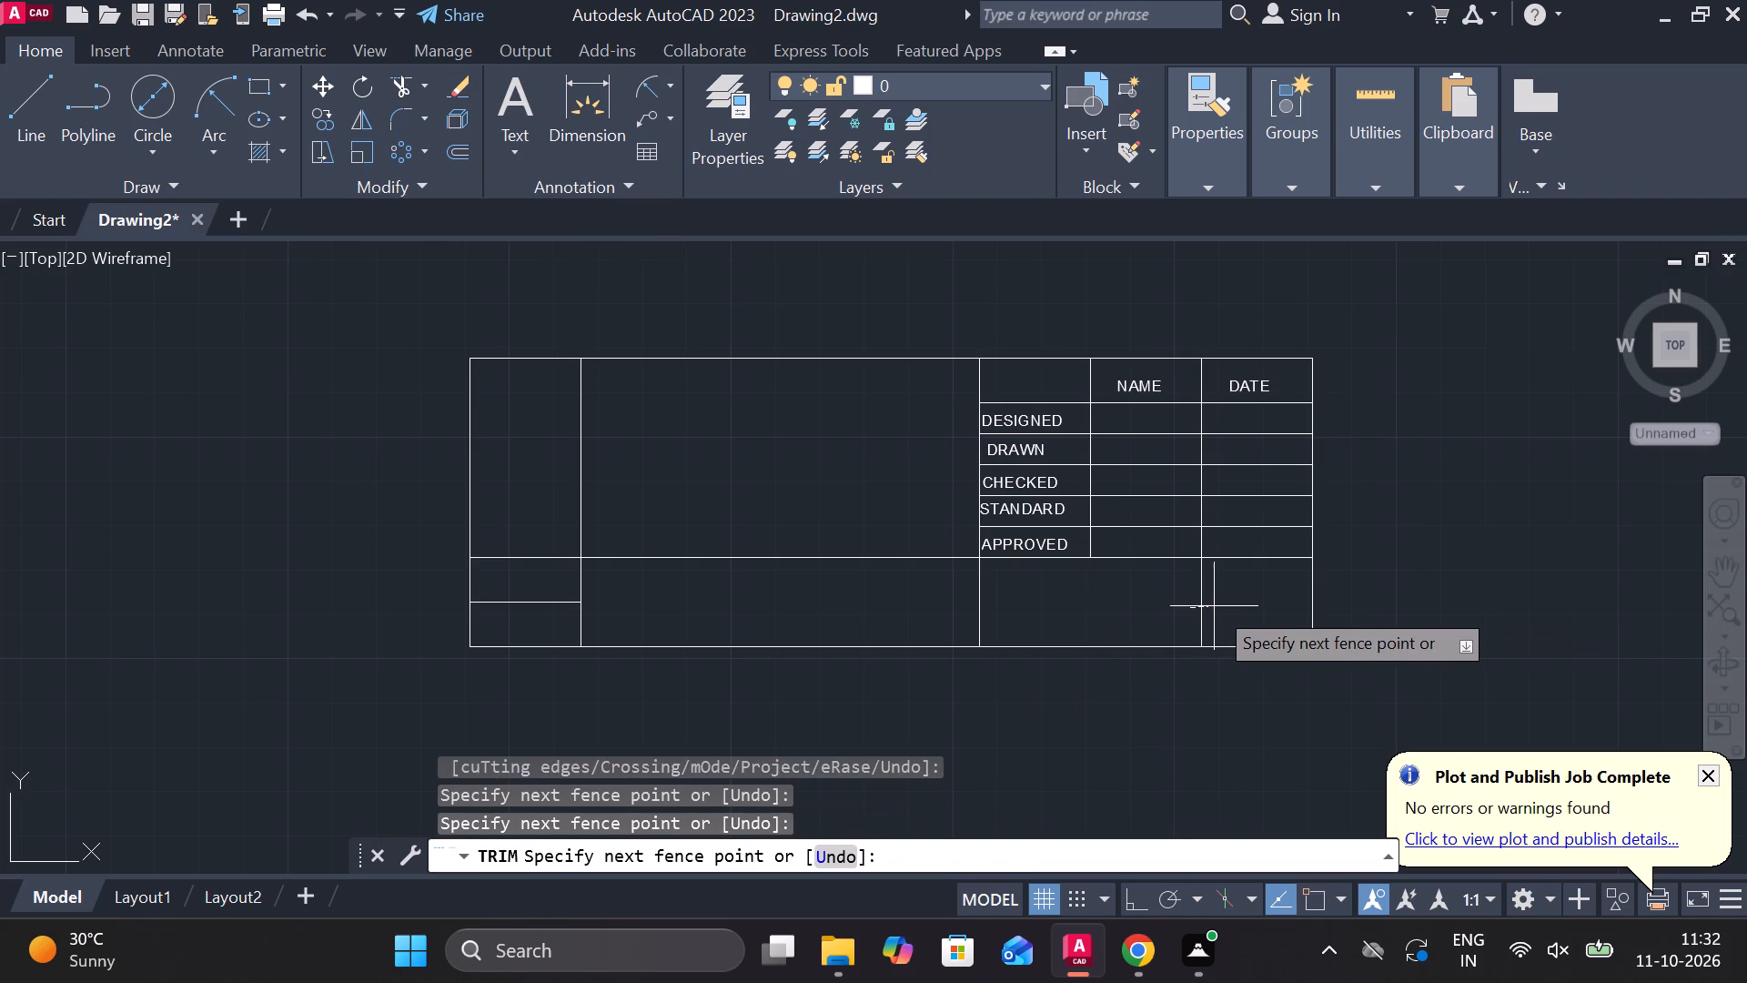
click(1214, 606)
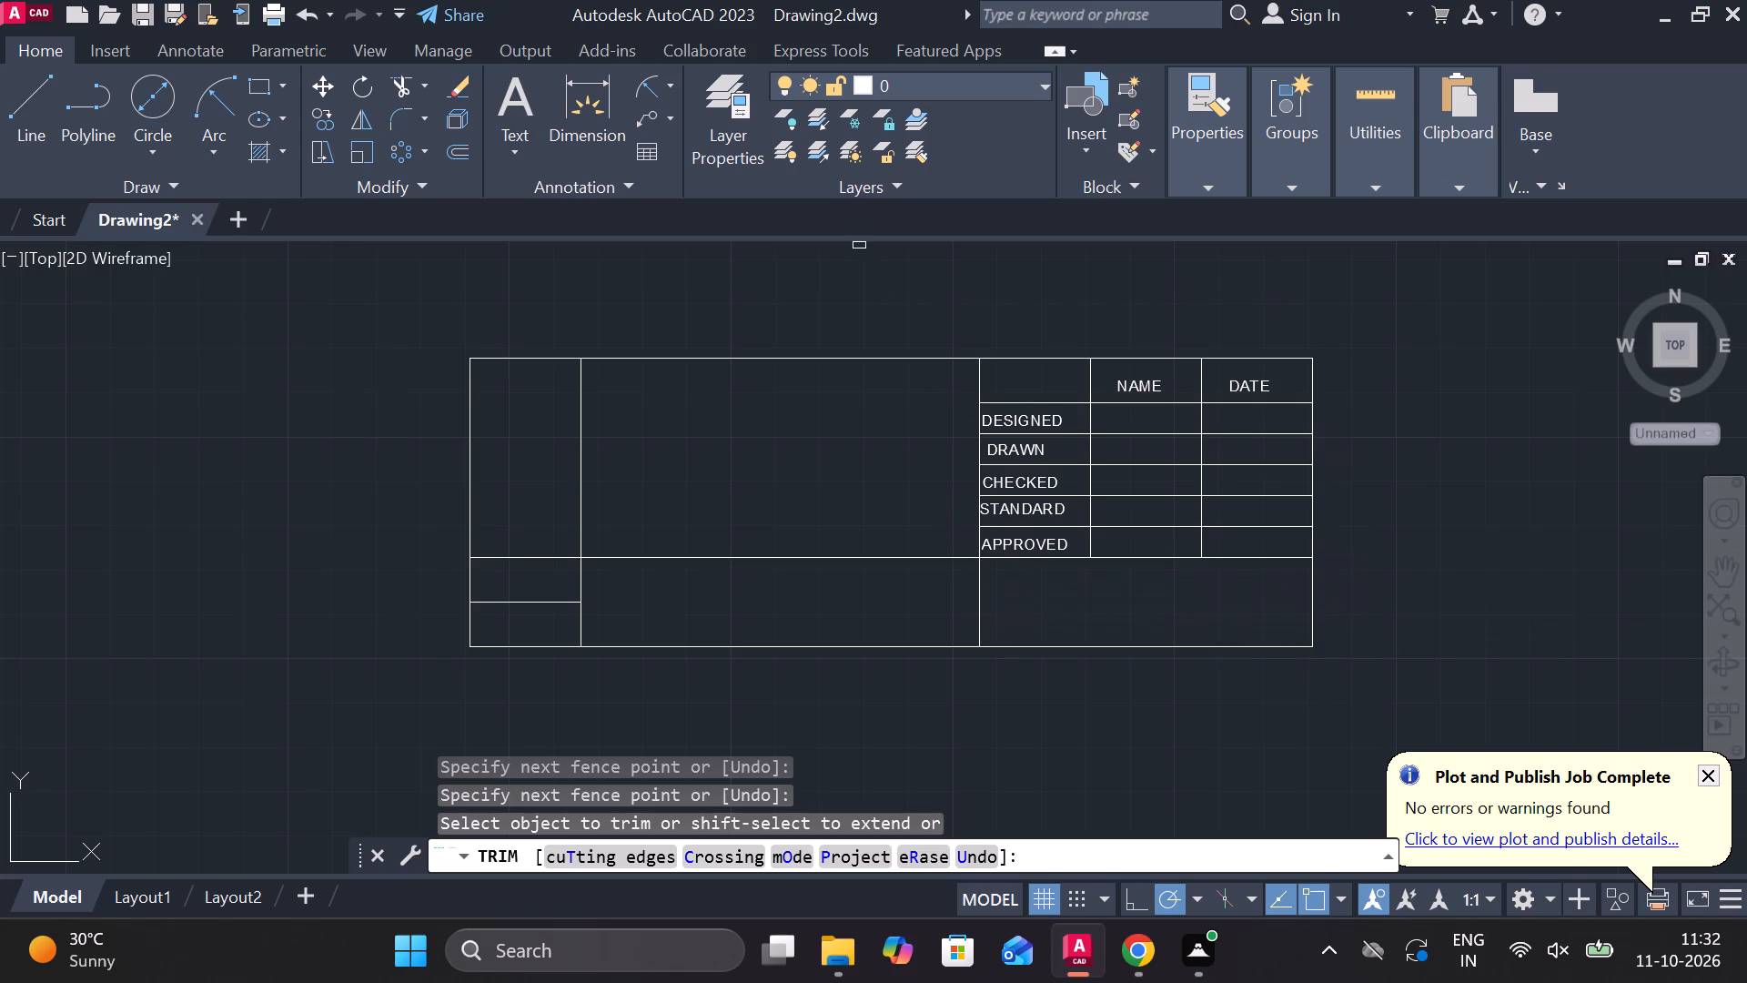
key(m)
key(Escape)
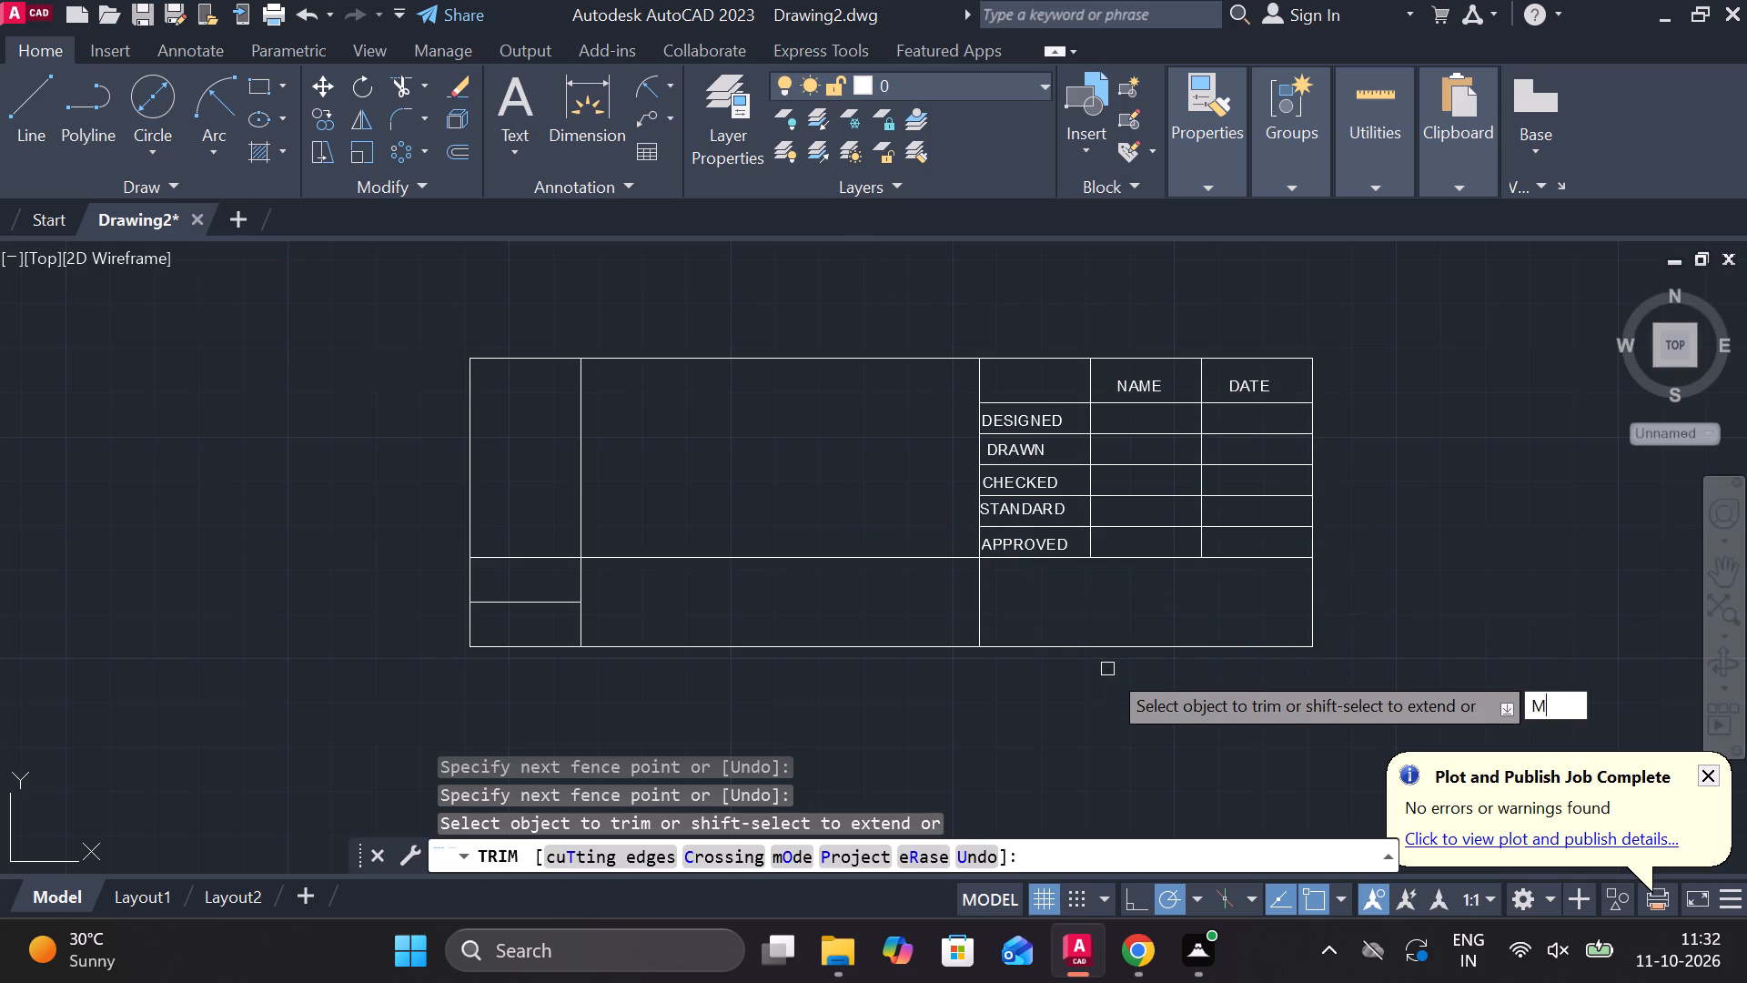
Add centre-justified multiline text reading DRAWING NO: near the upper left of the wide cell below the APPROVED row.
text(MT)
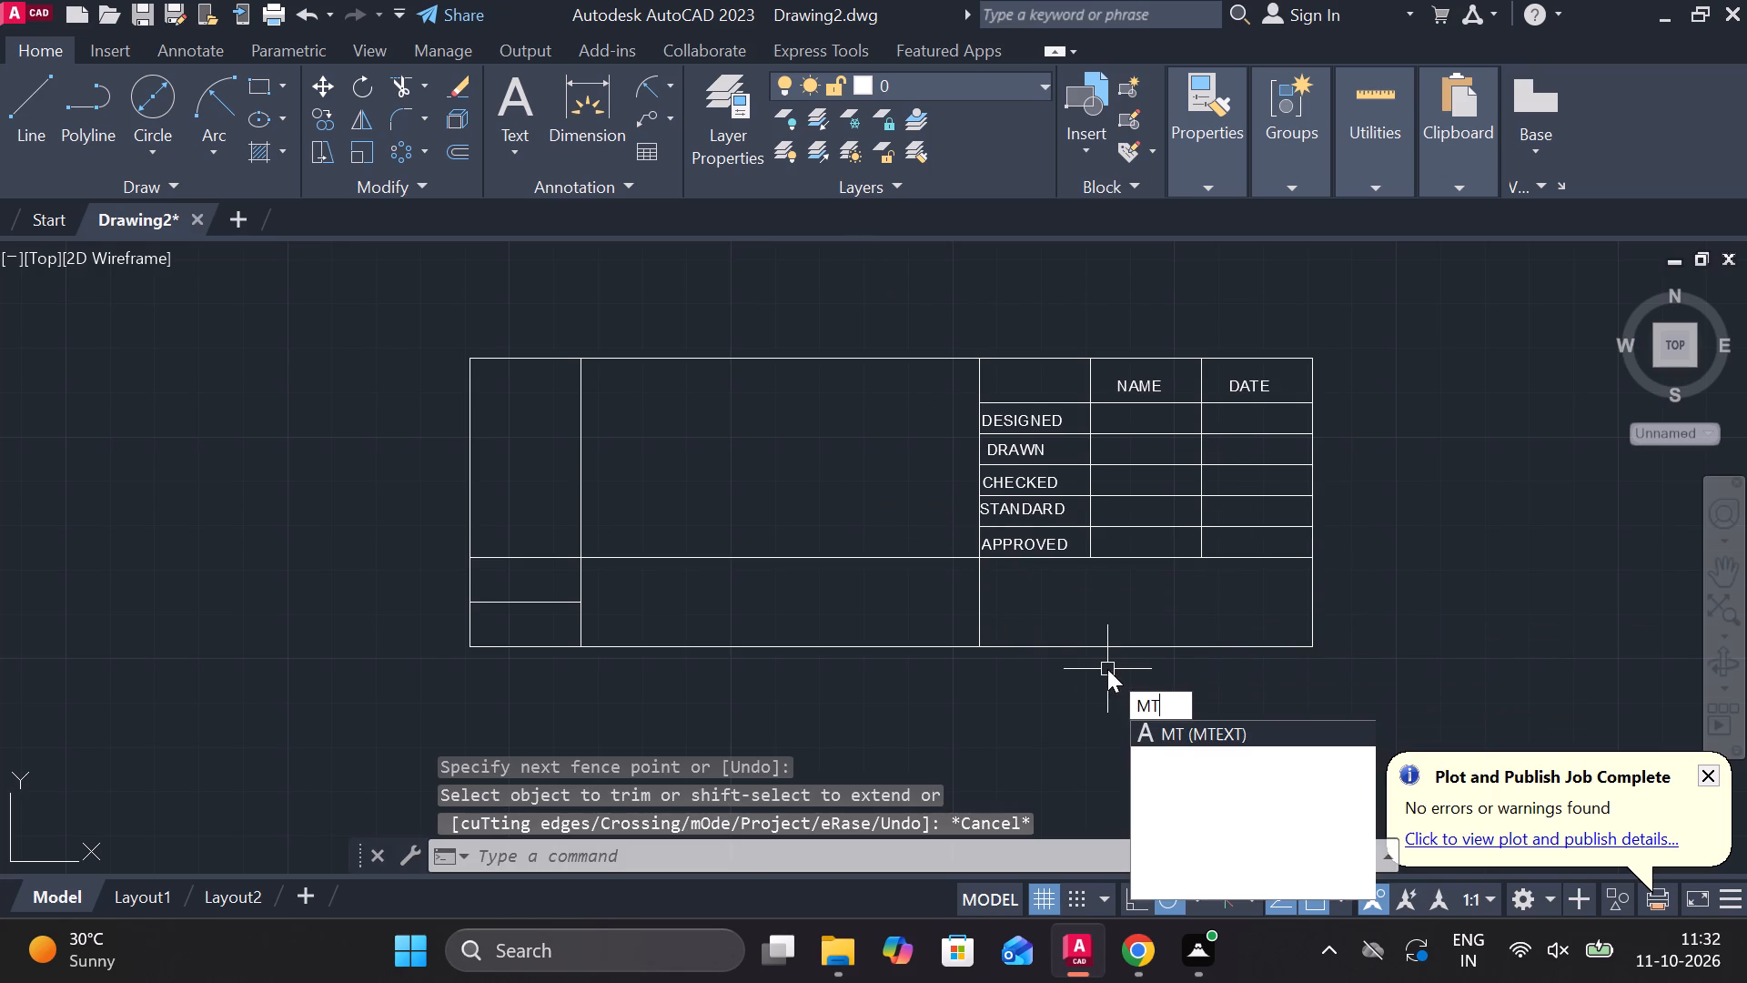
click(1239, 734)
scroll(1043, 587, up, 2)
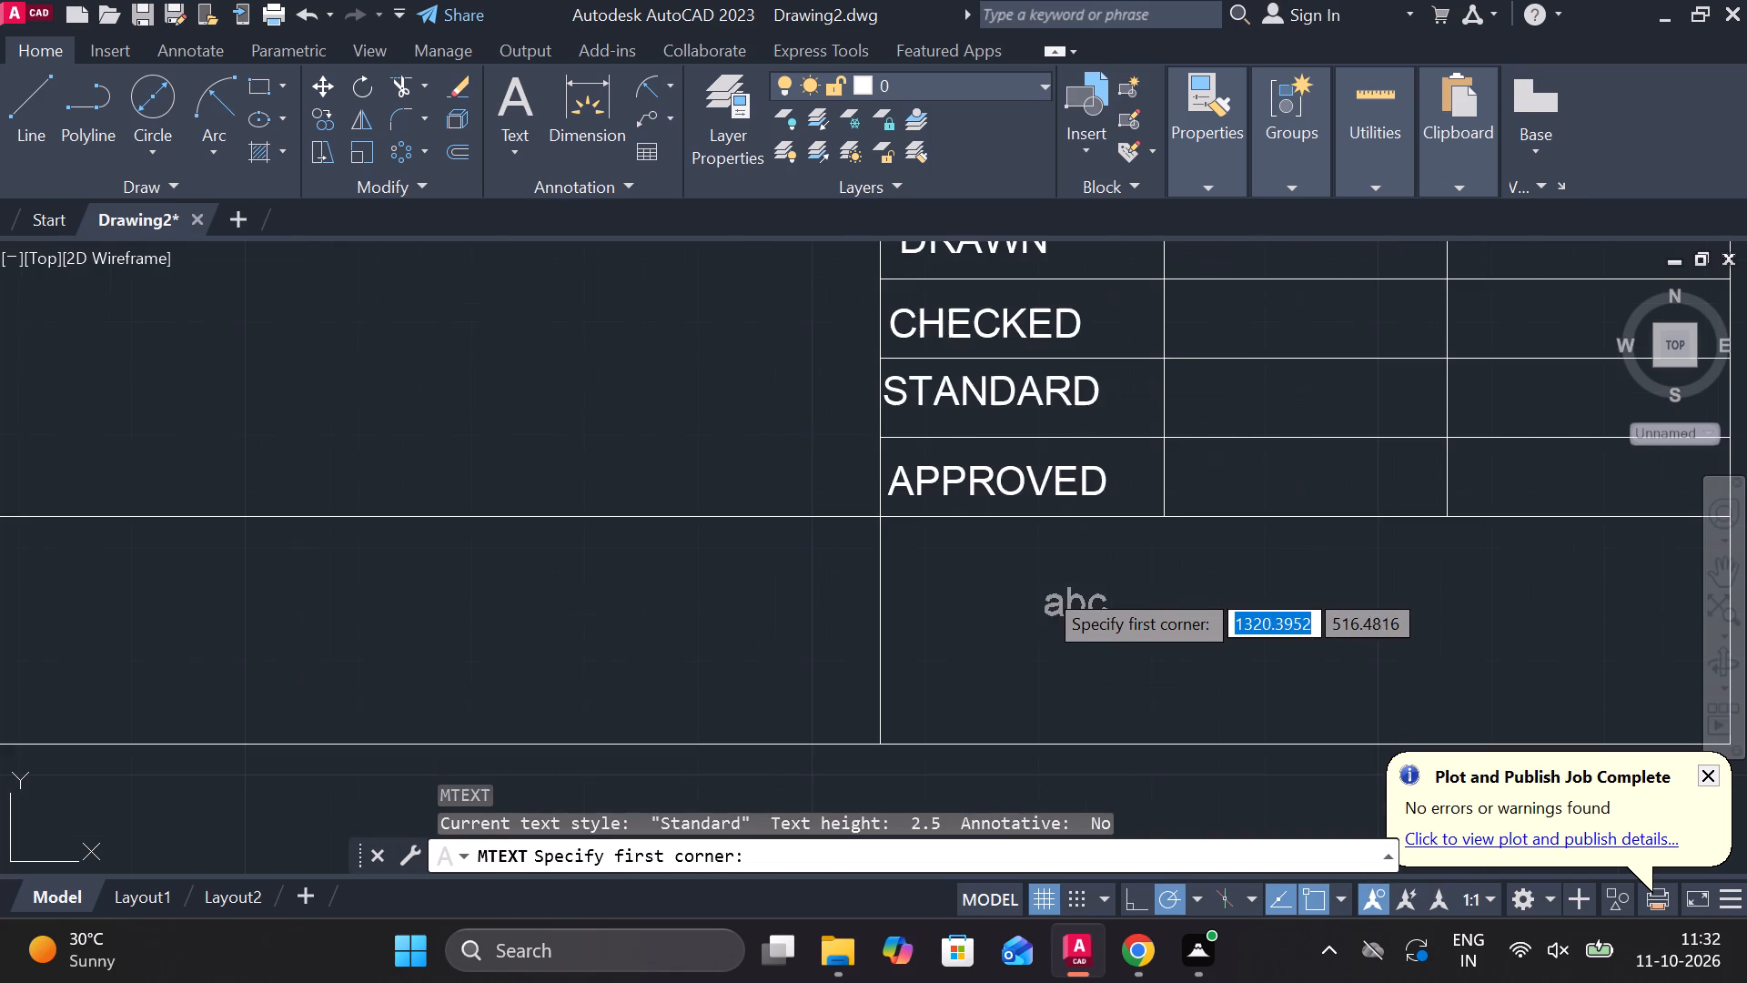
click(909, 542)
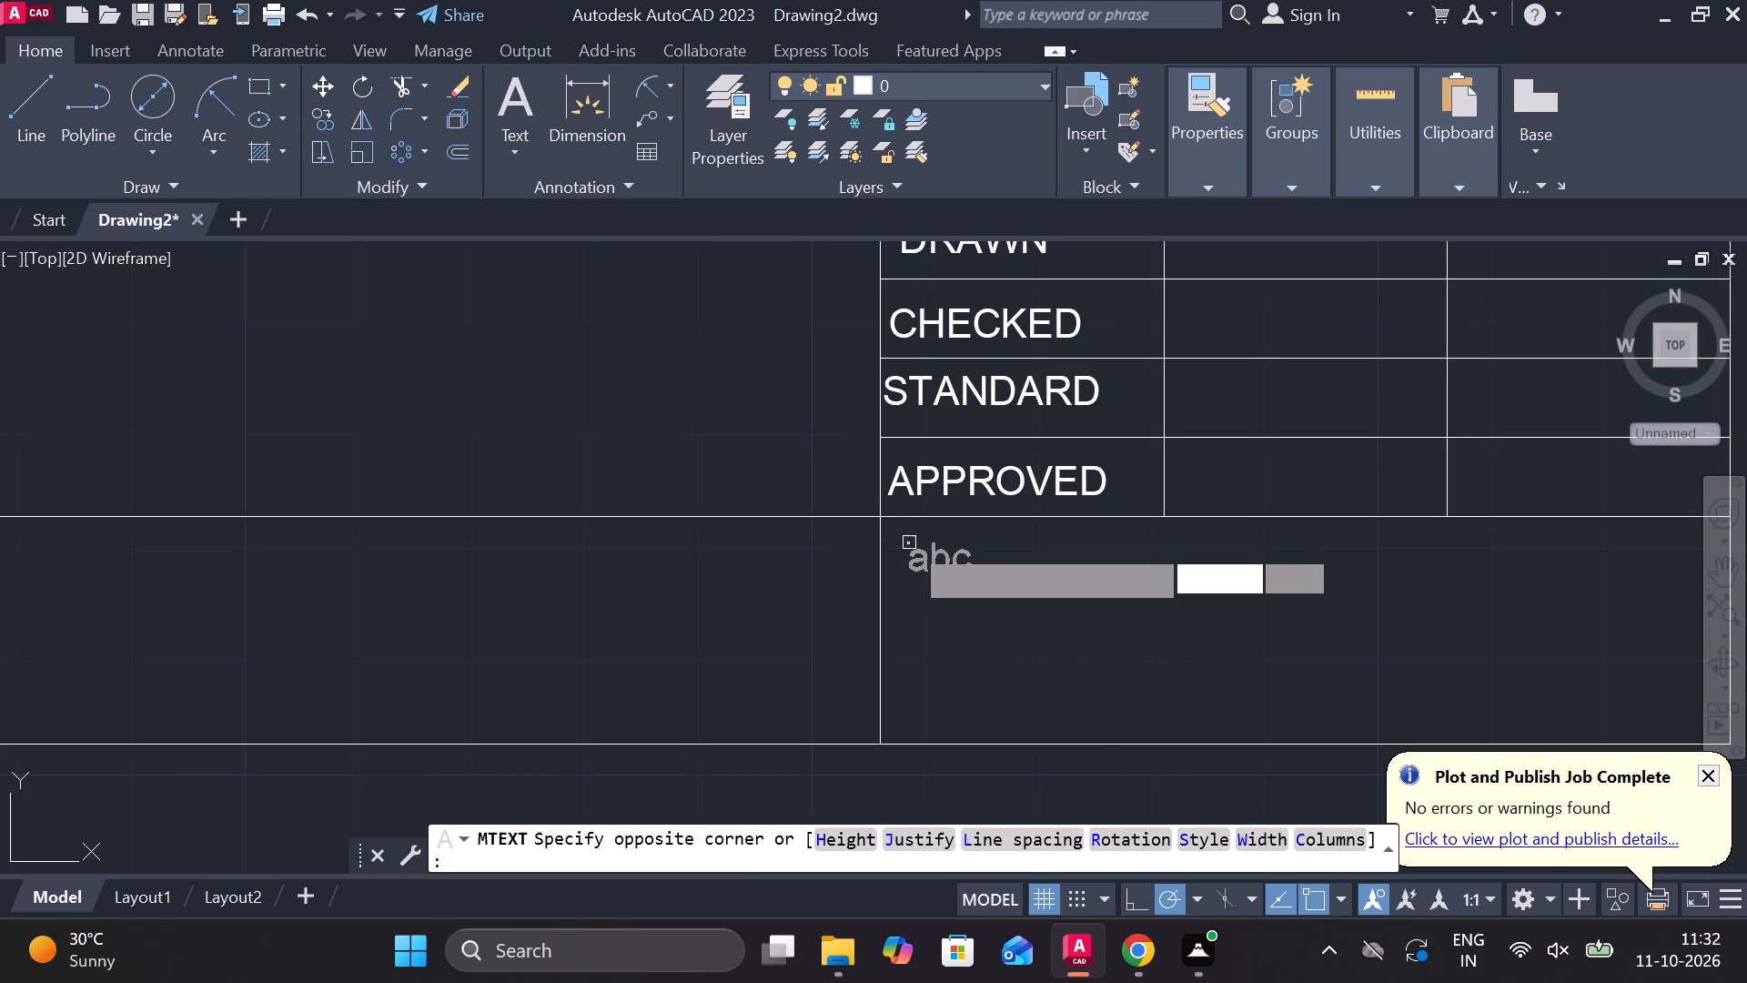
click(1204, 611)
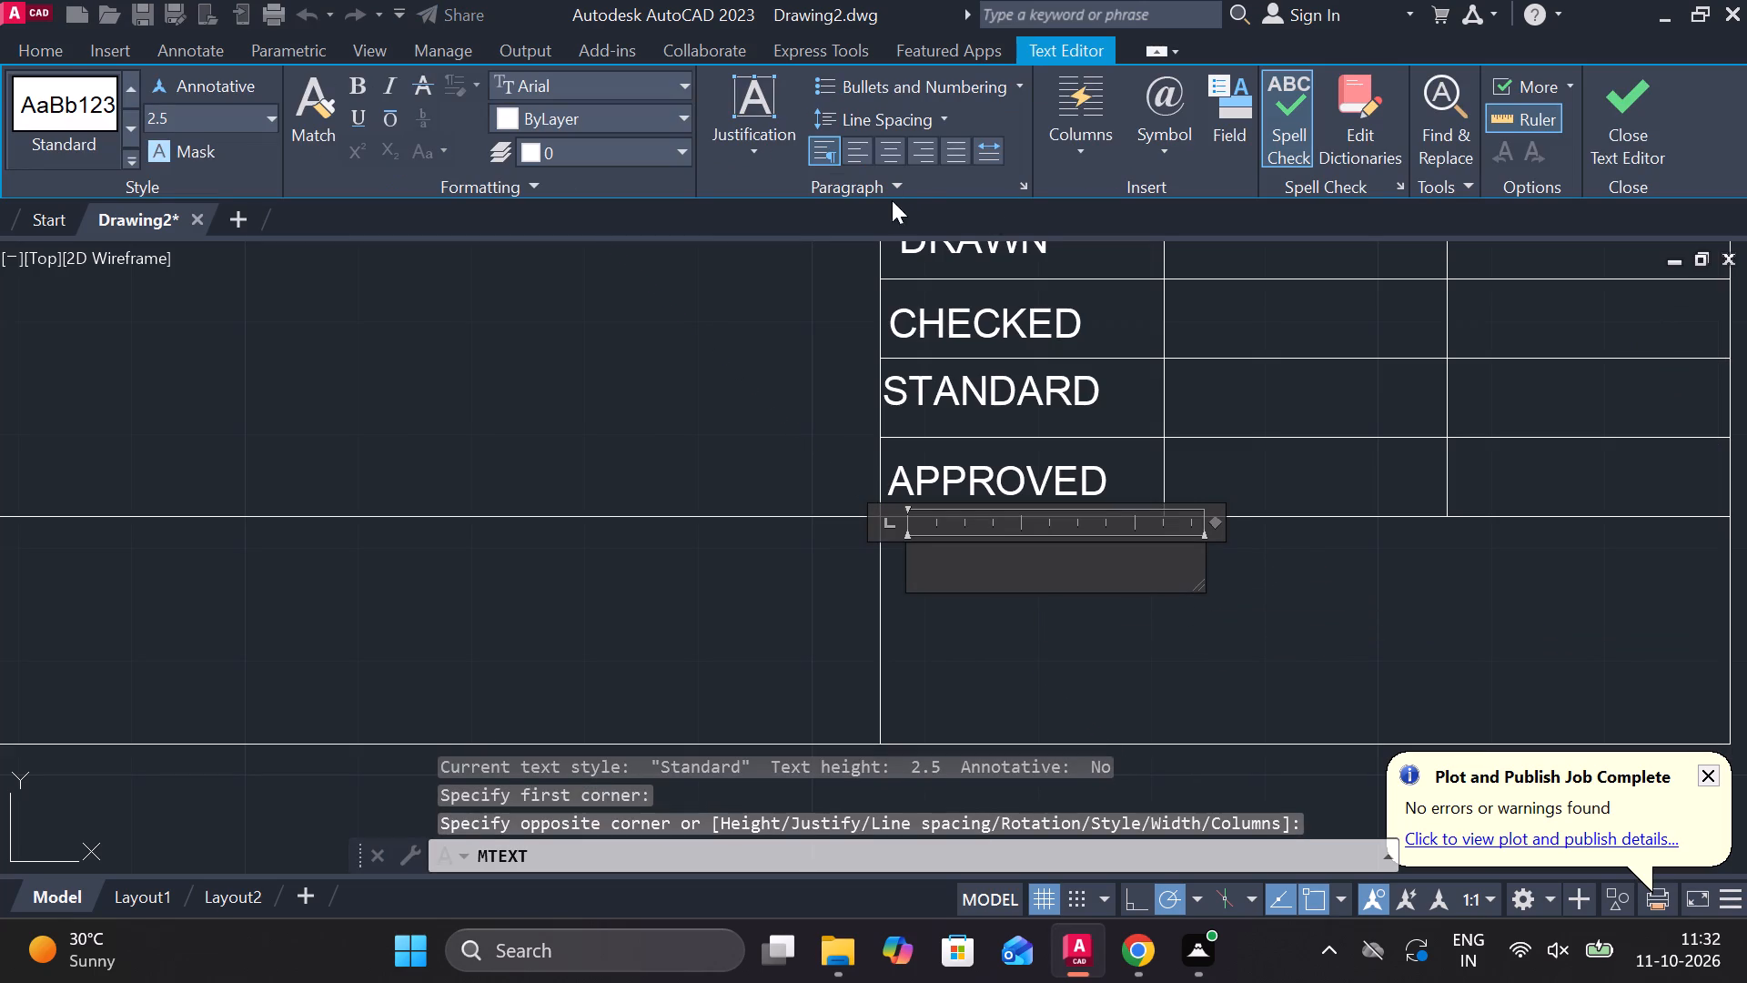
click(890, 160)
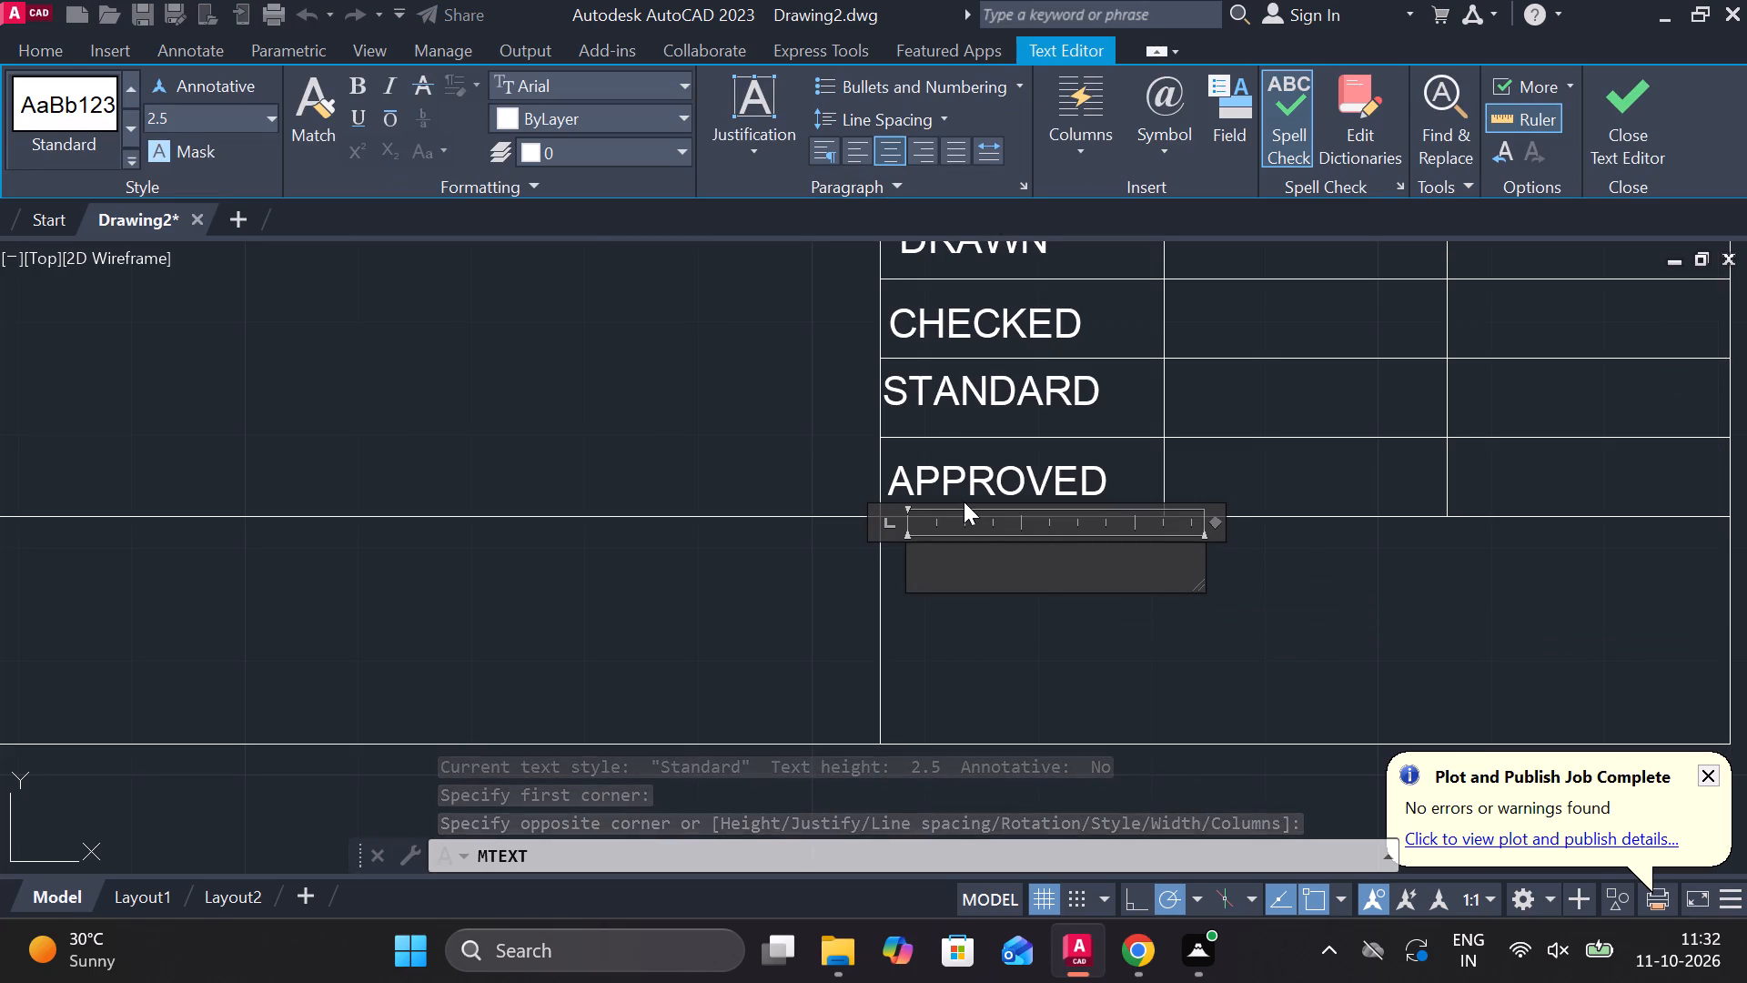
text(DRAW)
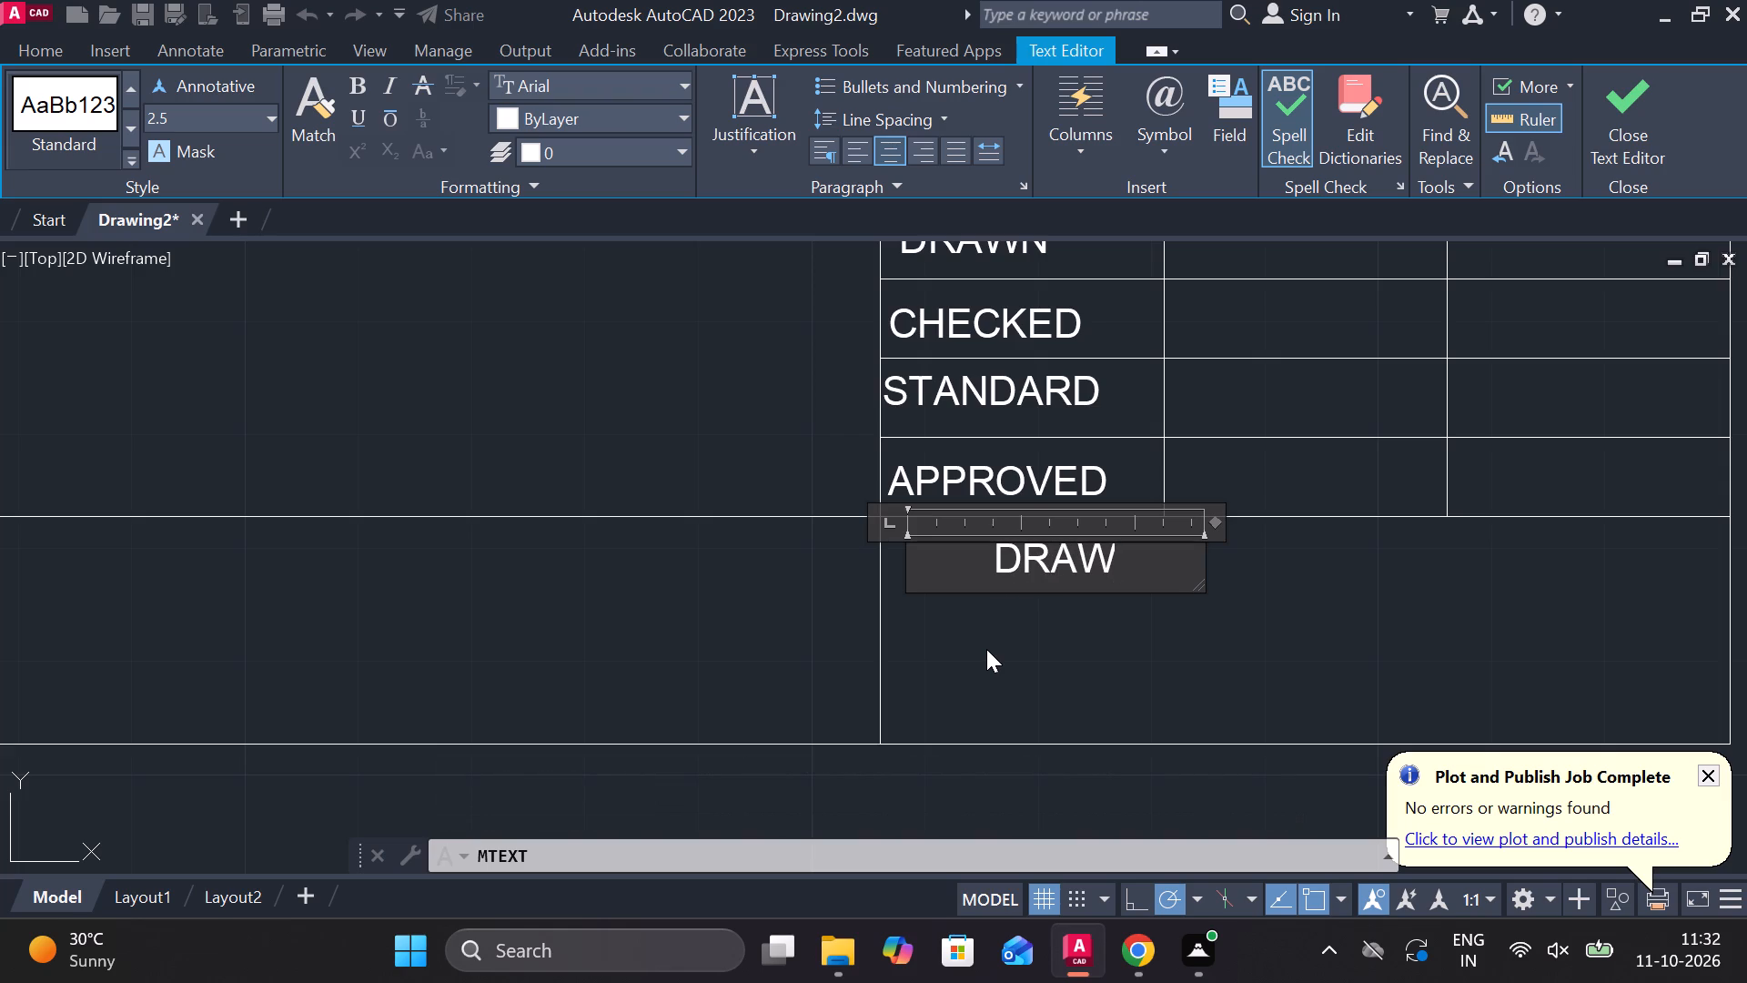
text(IN)
key(g)
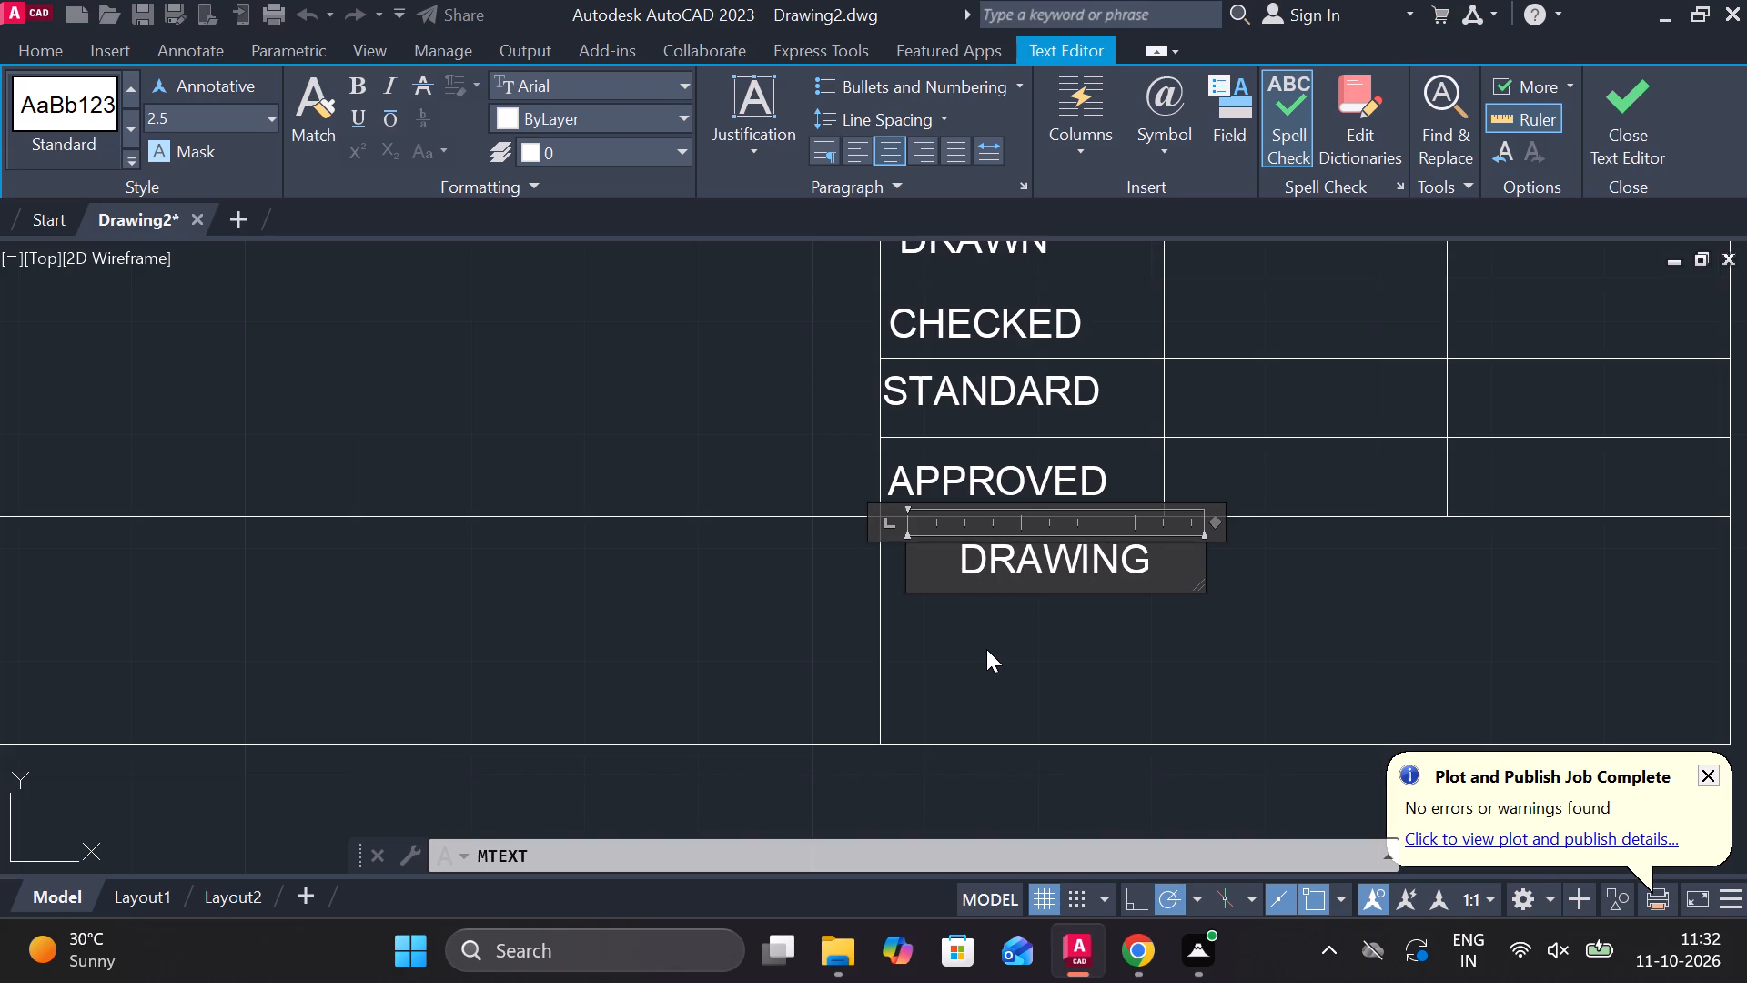
key(space)
text(NO)
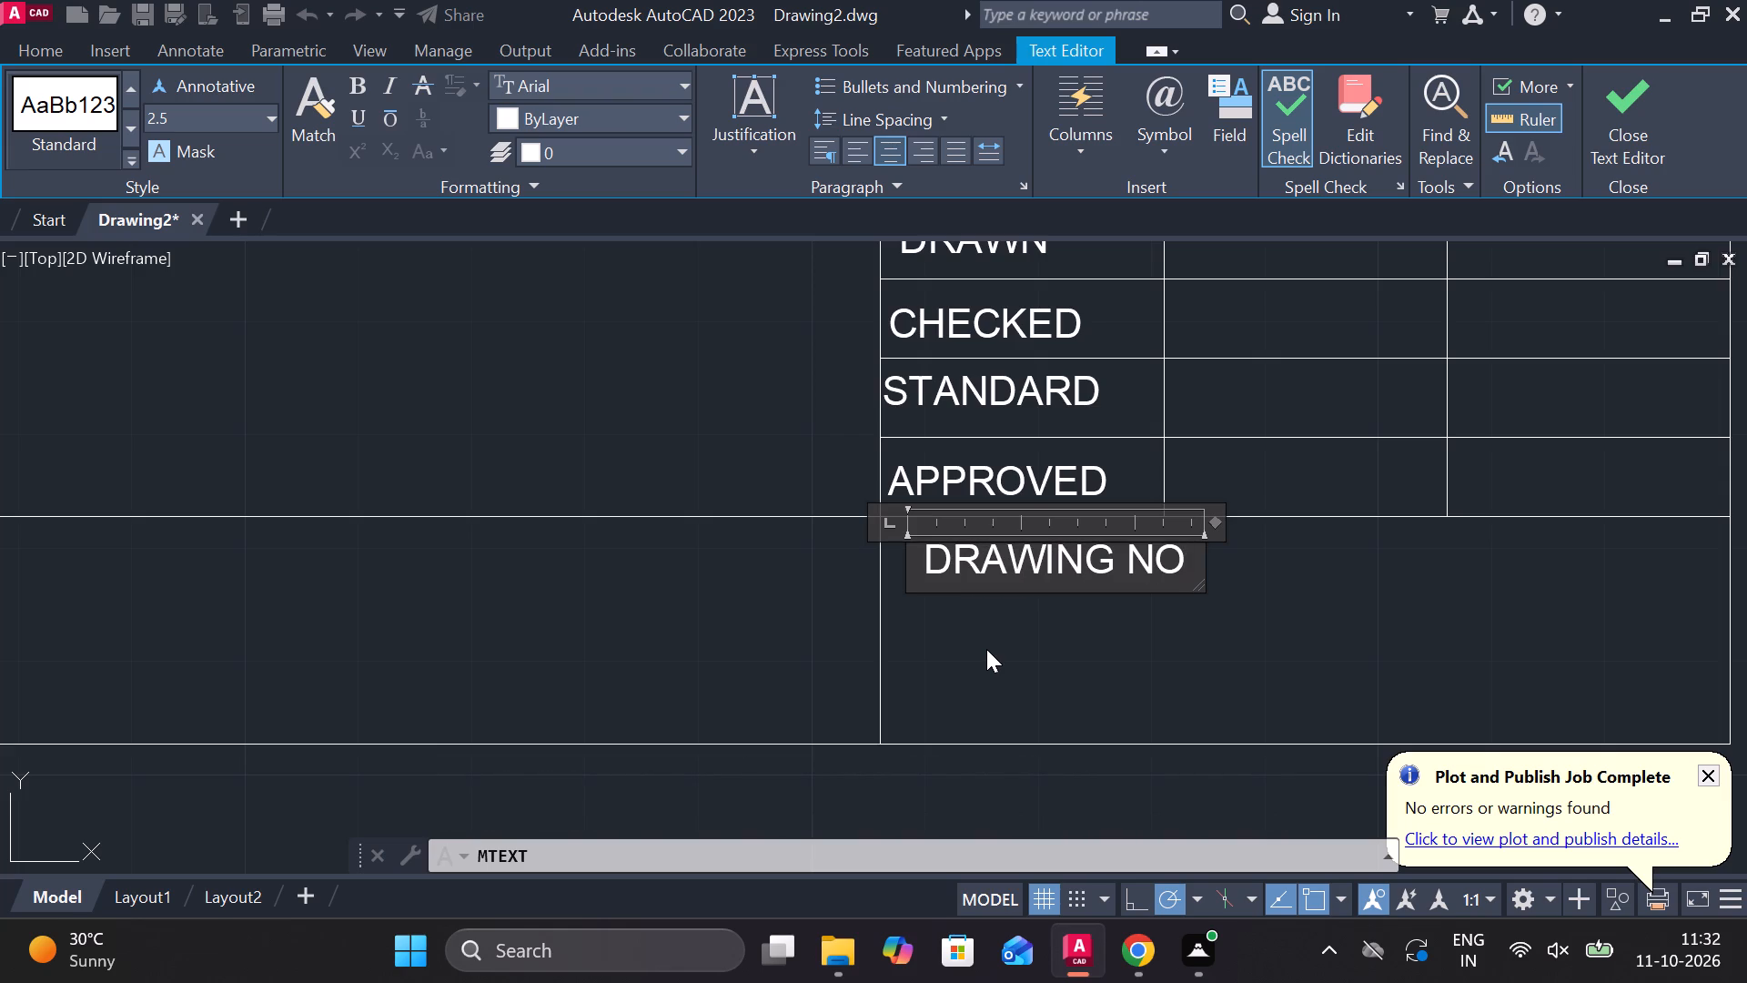
key(shift+colon)
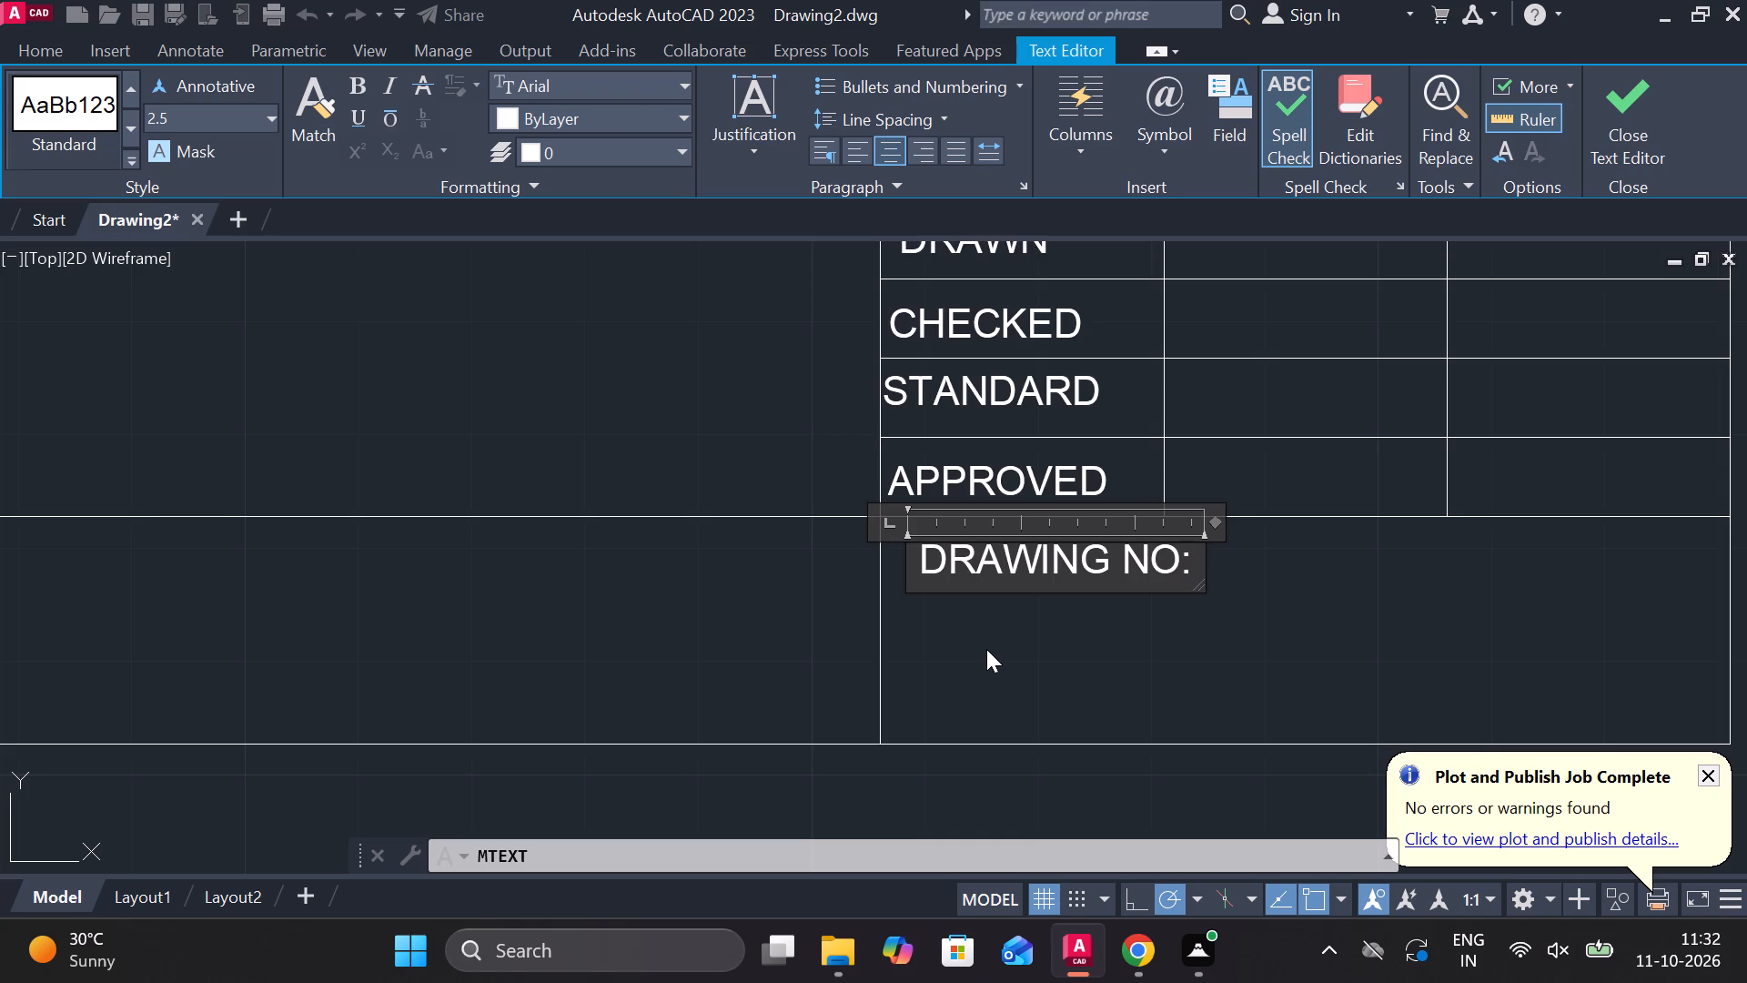
key(space)
click(1320, 651)
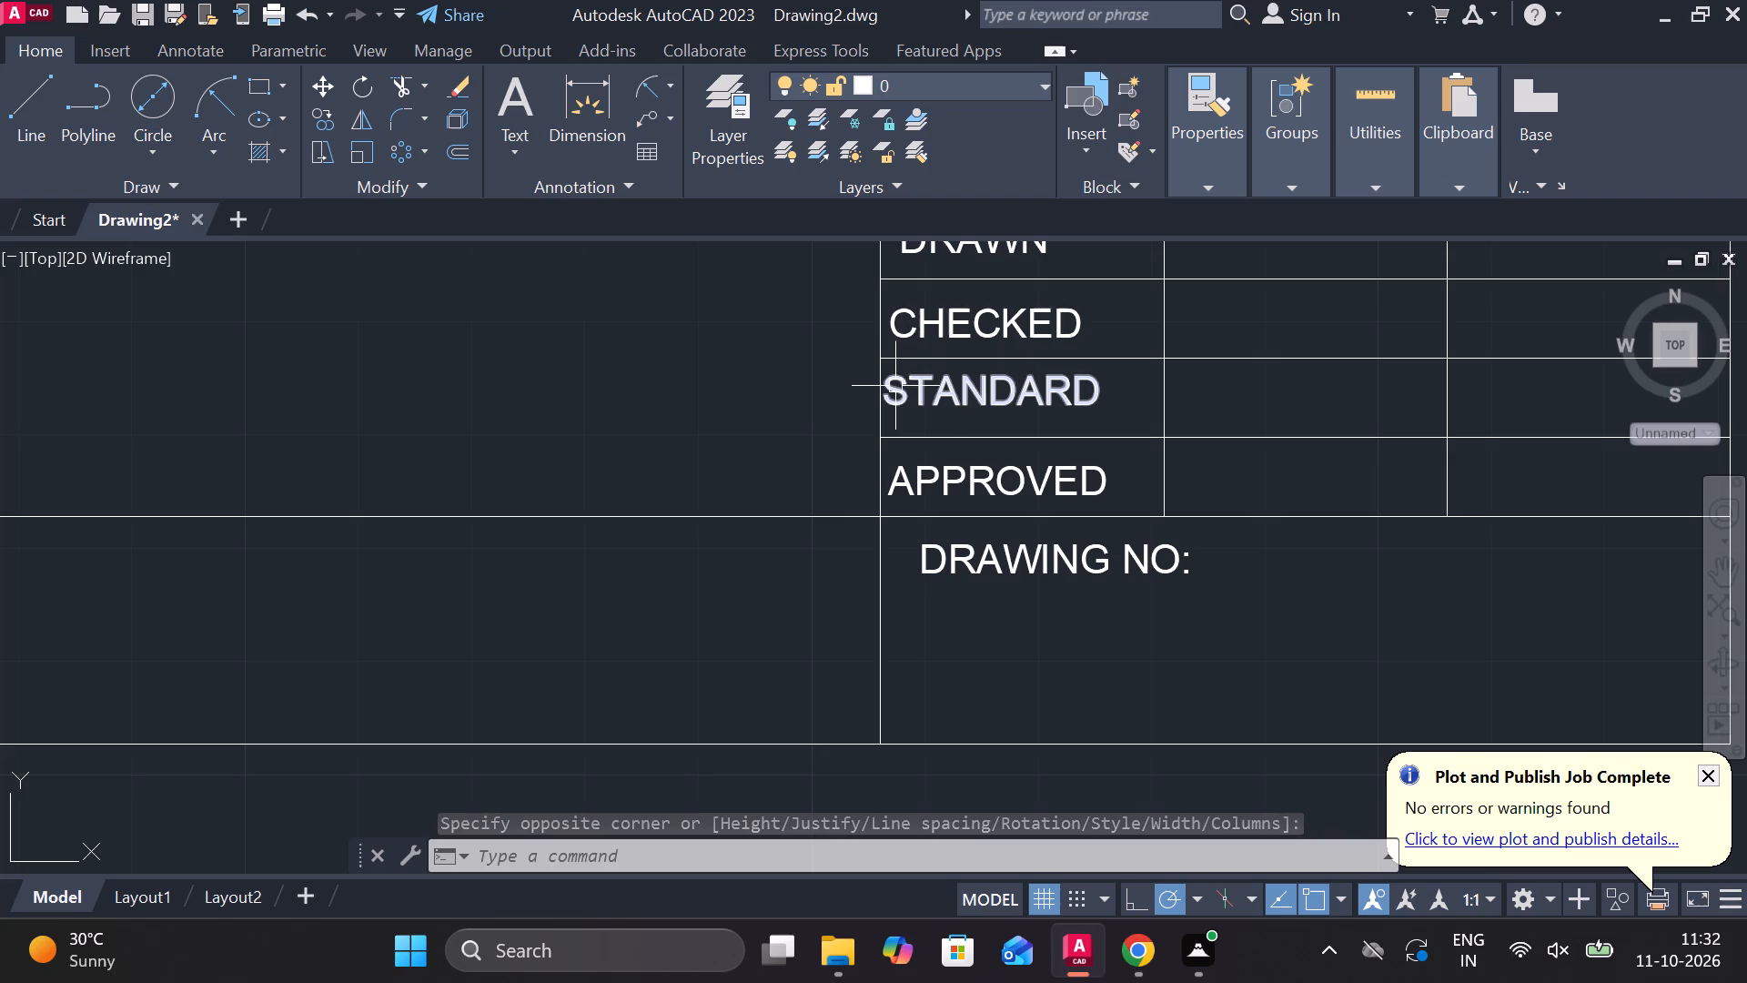
Move the STANDARD text right and slightly down so it sits centrally within its cell.
click(924, 395)
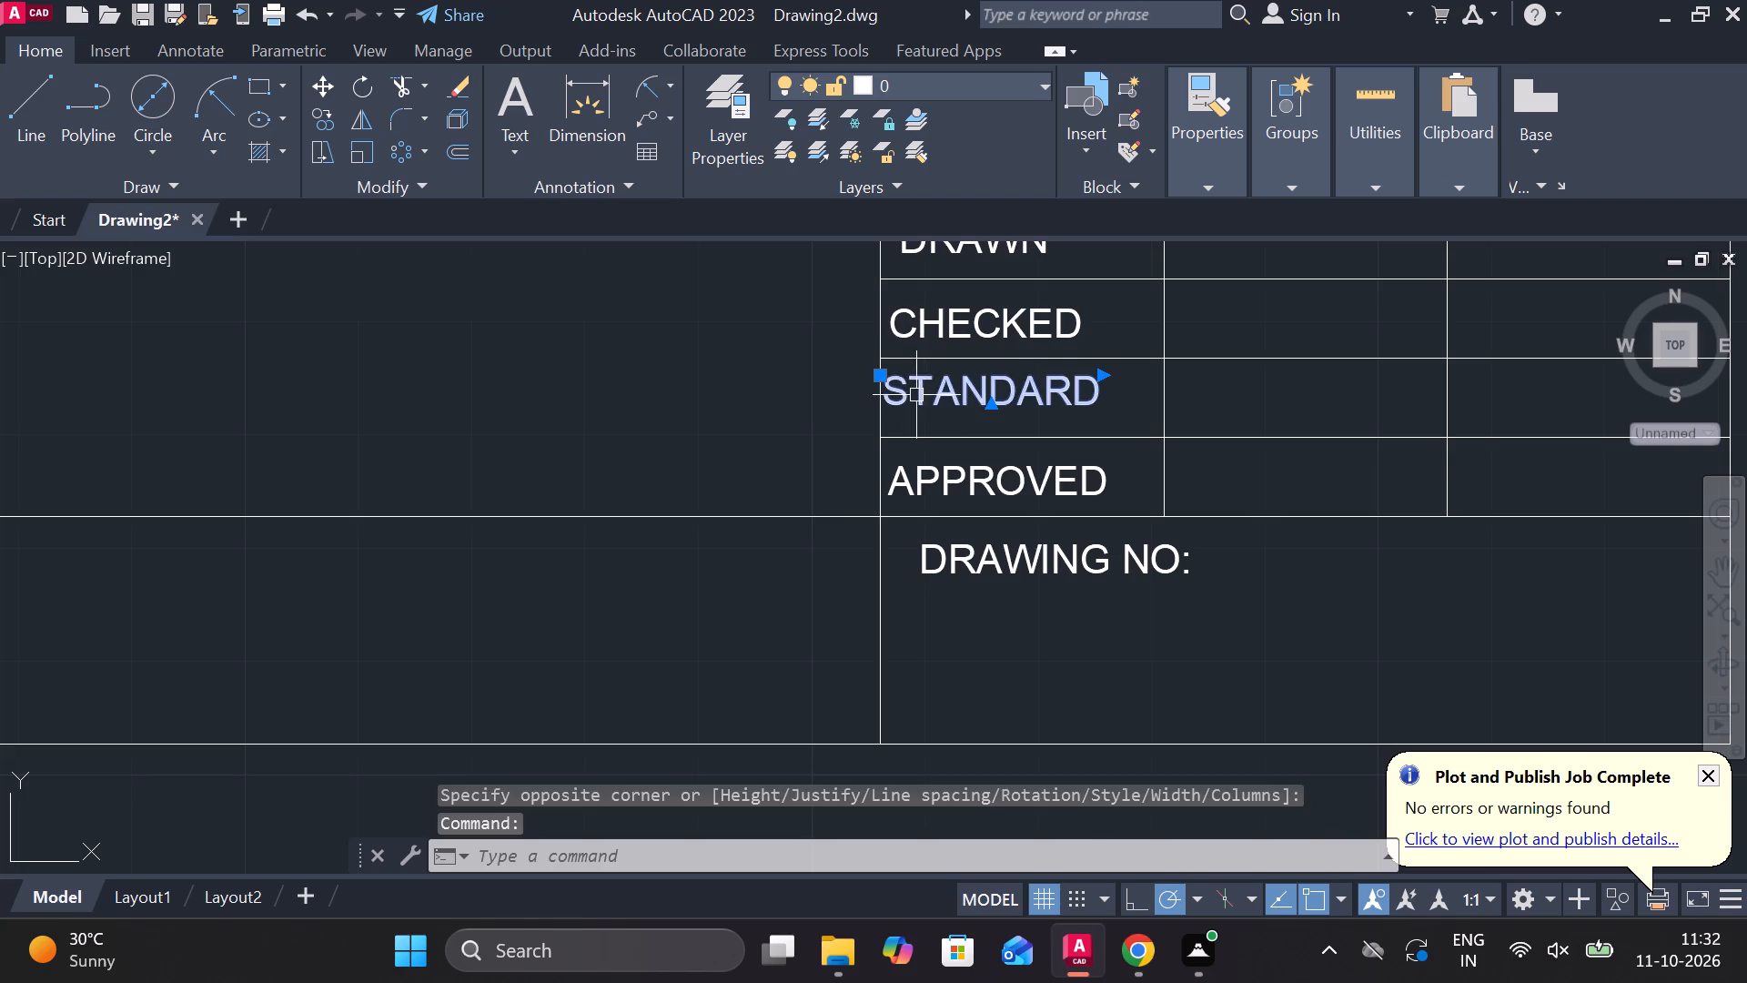
click(883, 380)
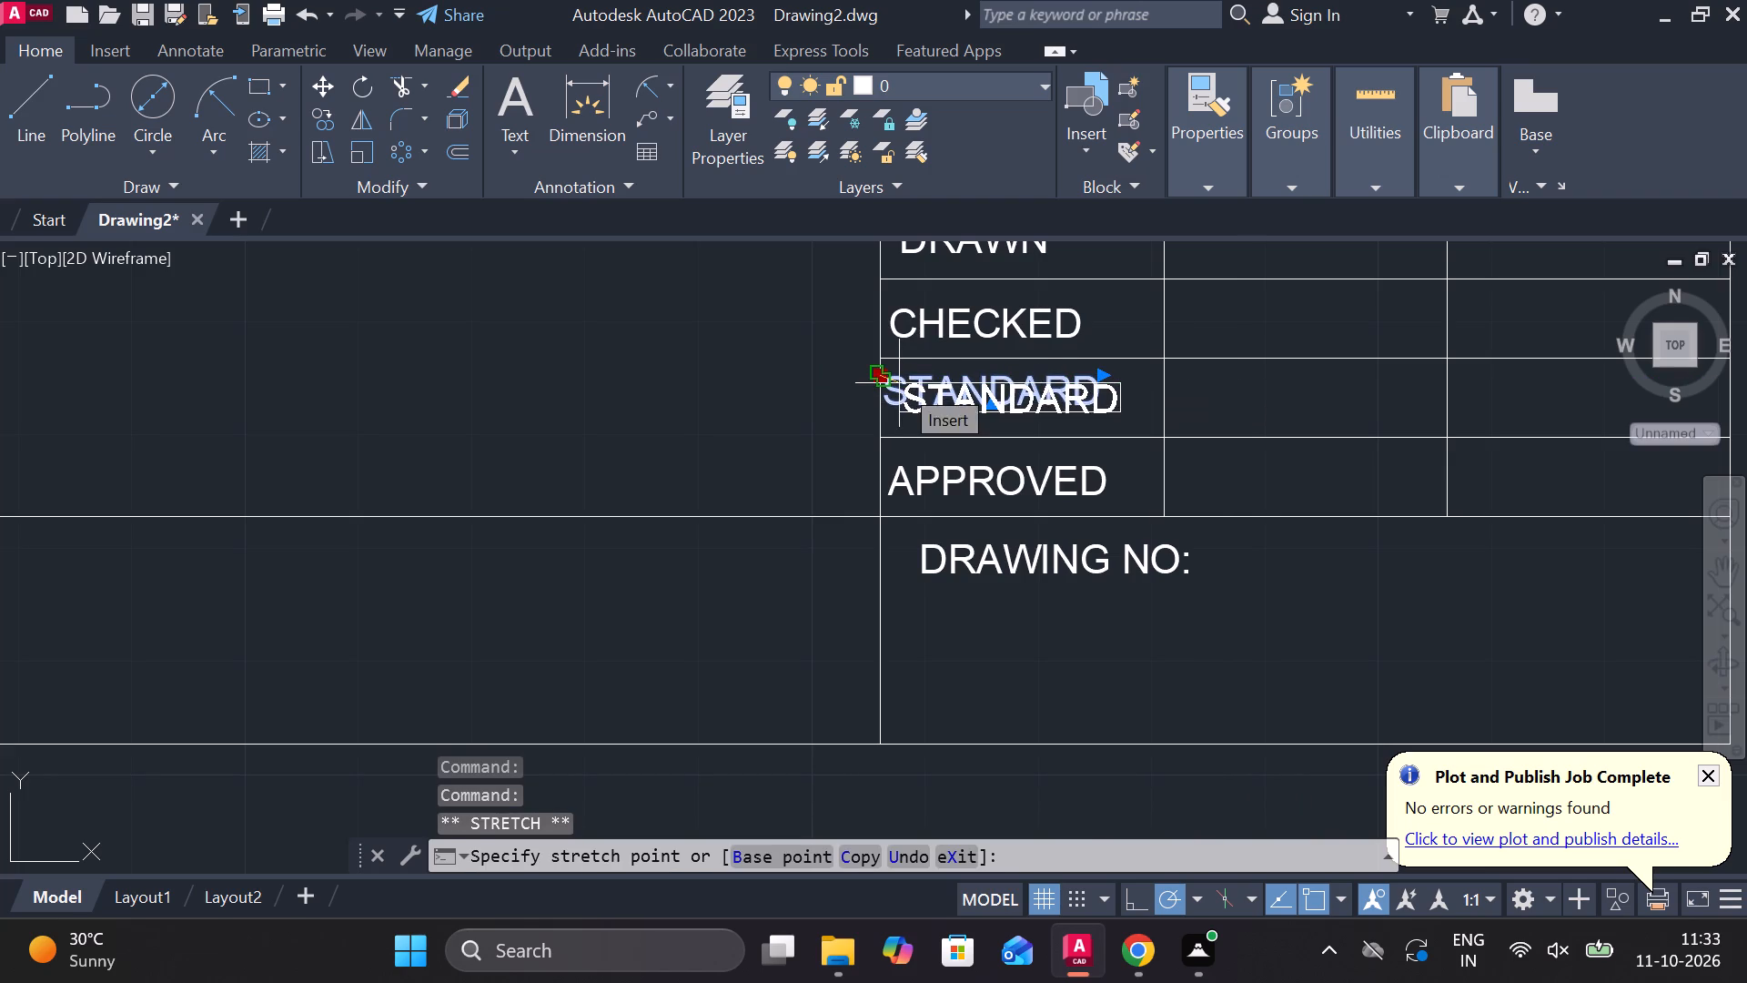
click(899, 383)
click(879, 380)
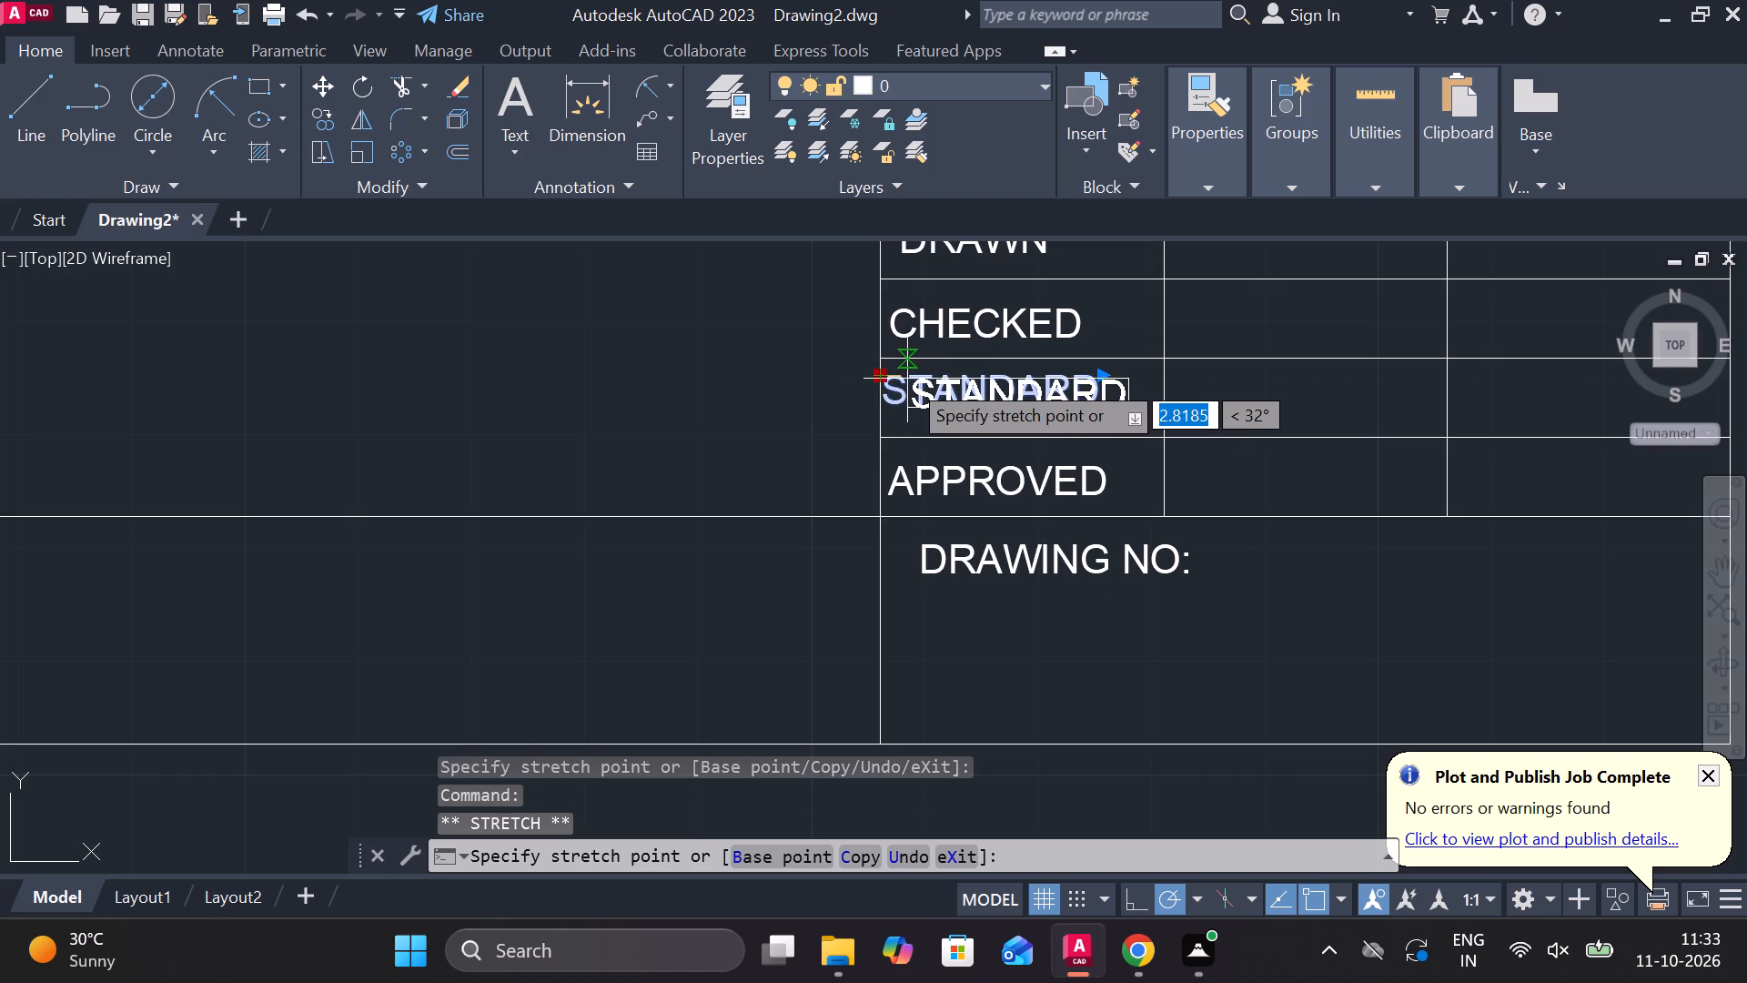
click(907, 379)
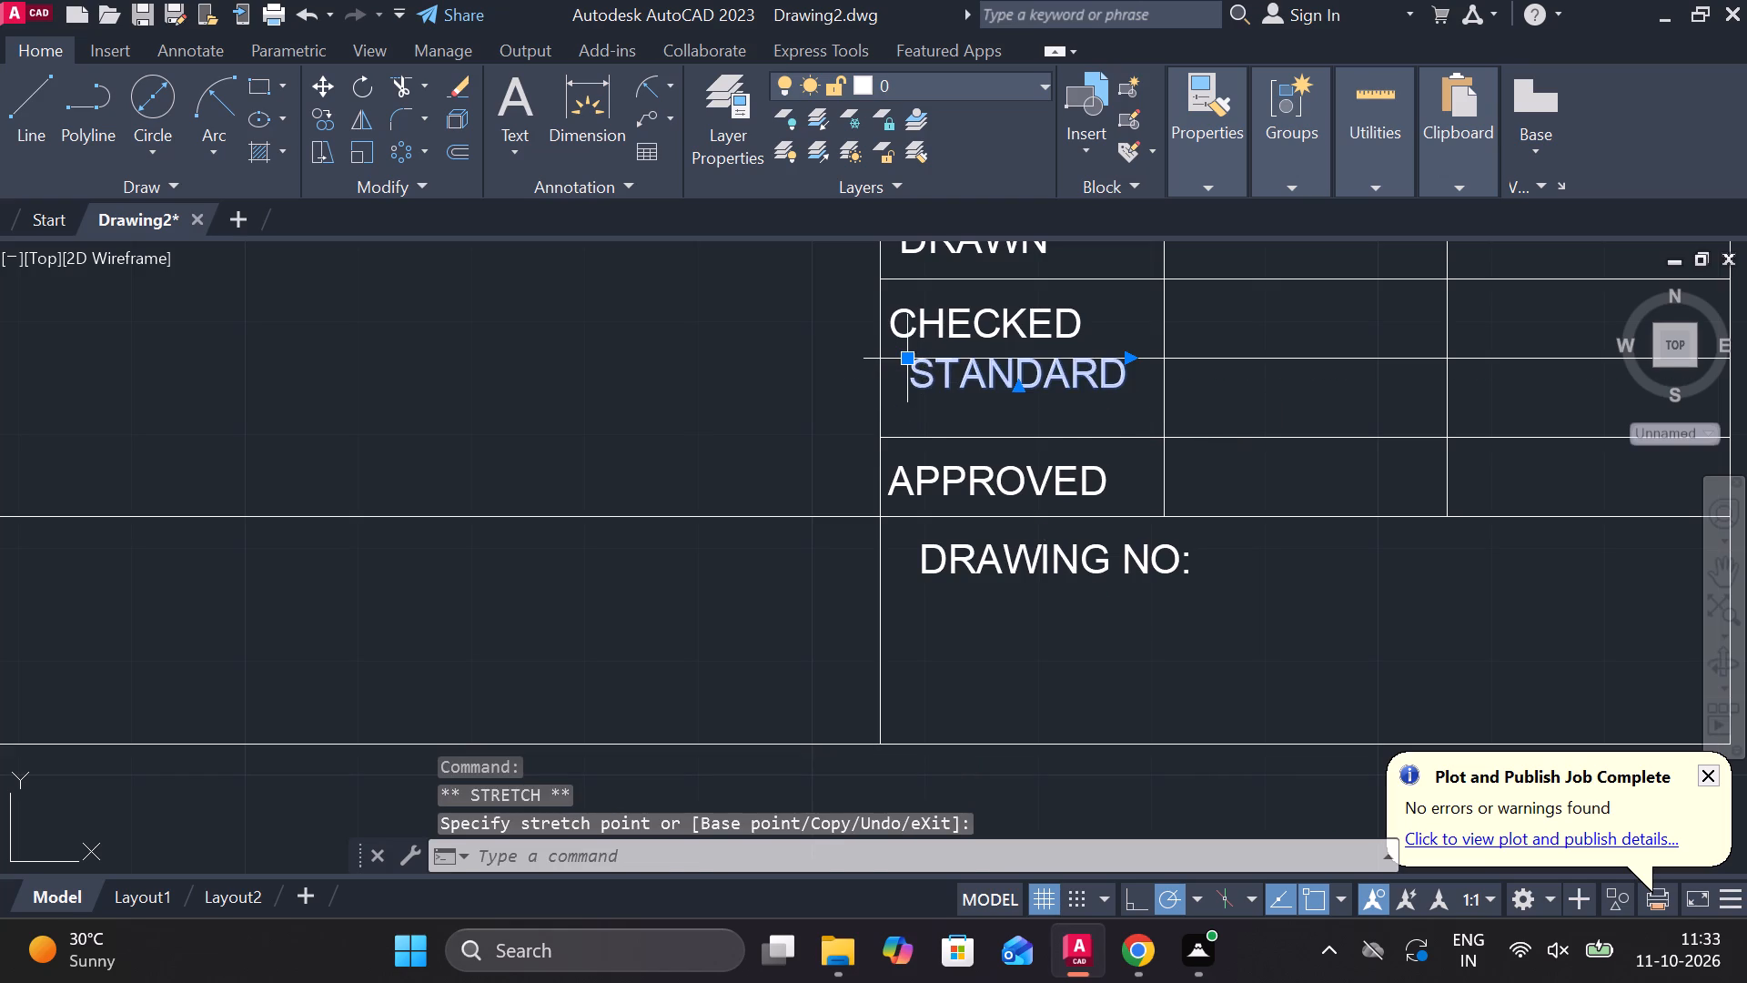
click(912, 362)
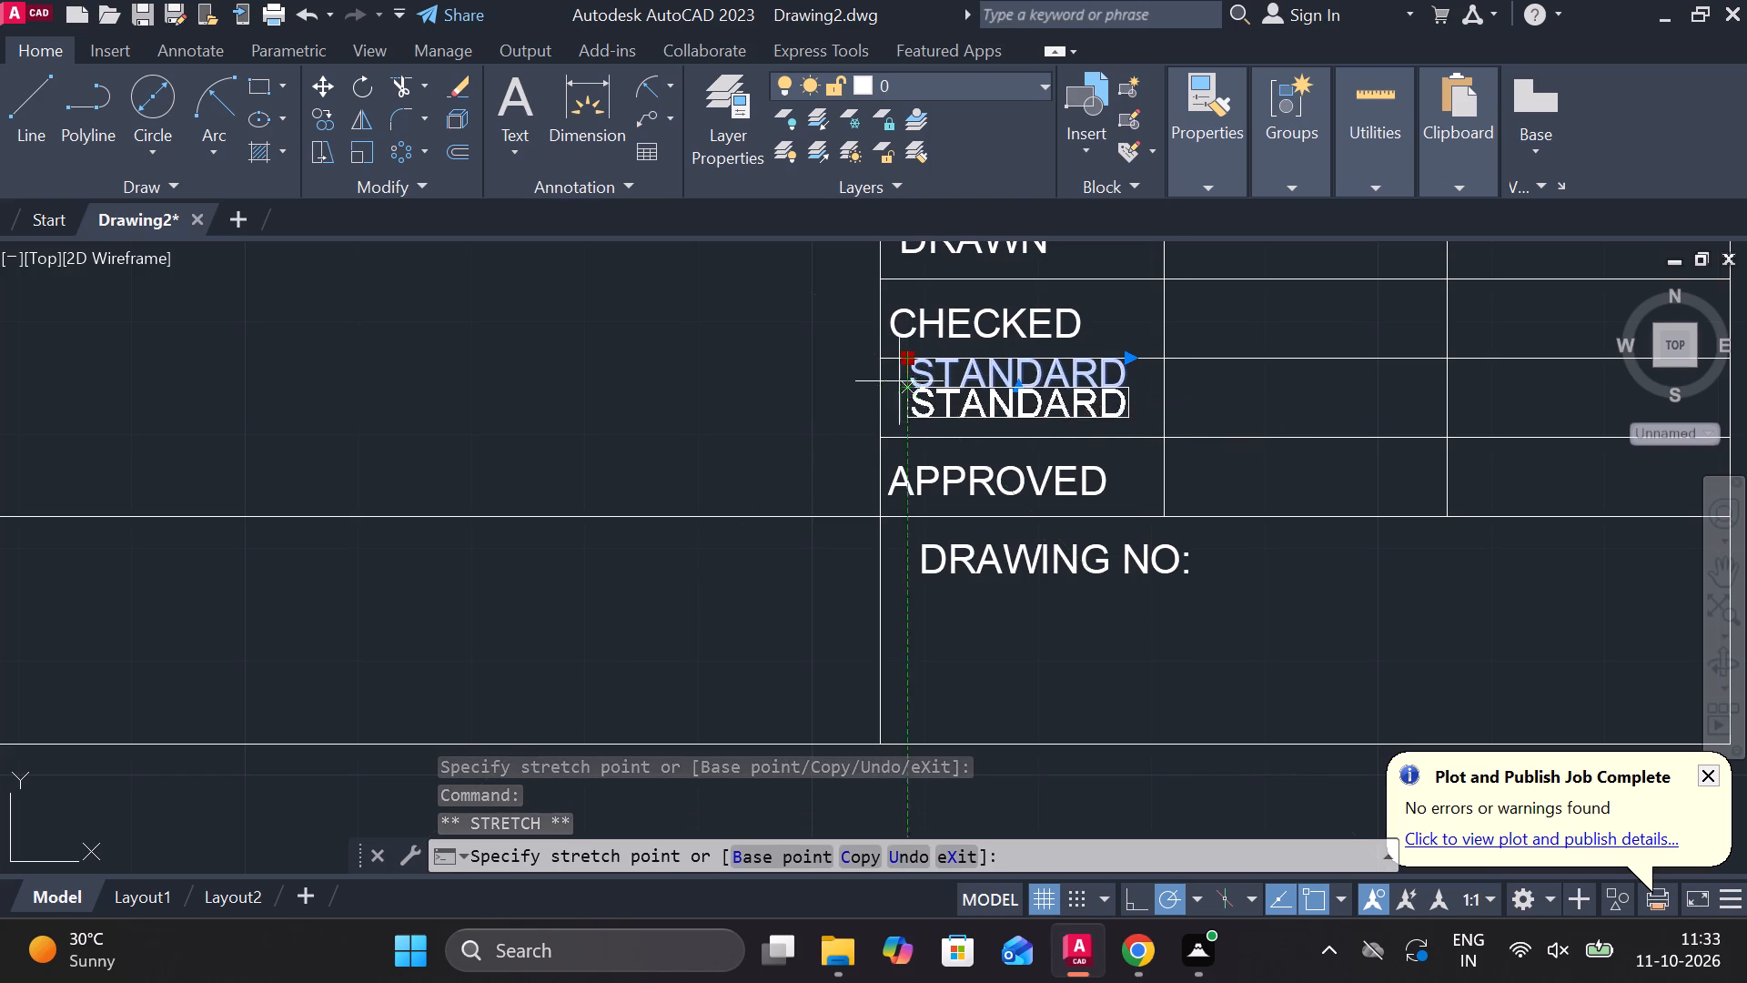
click(895, 390)
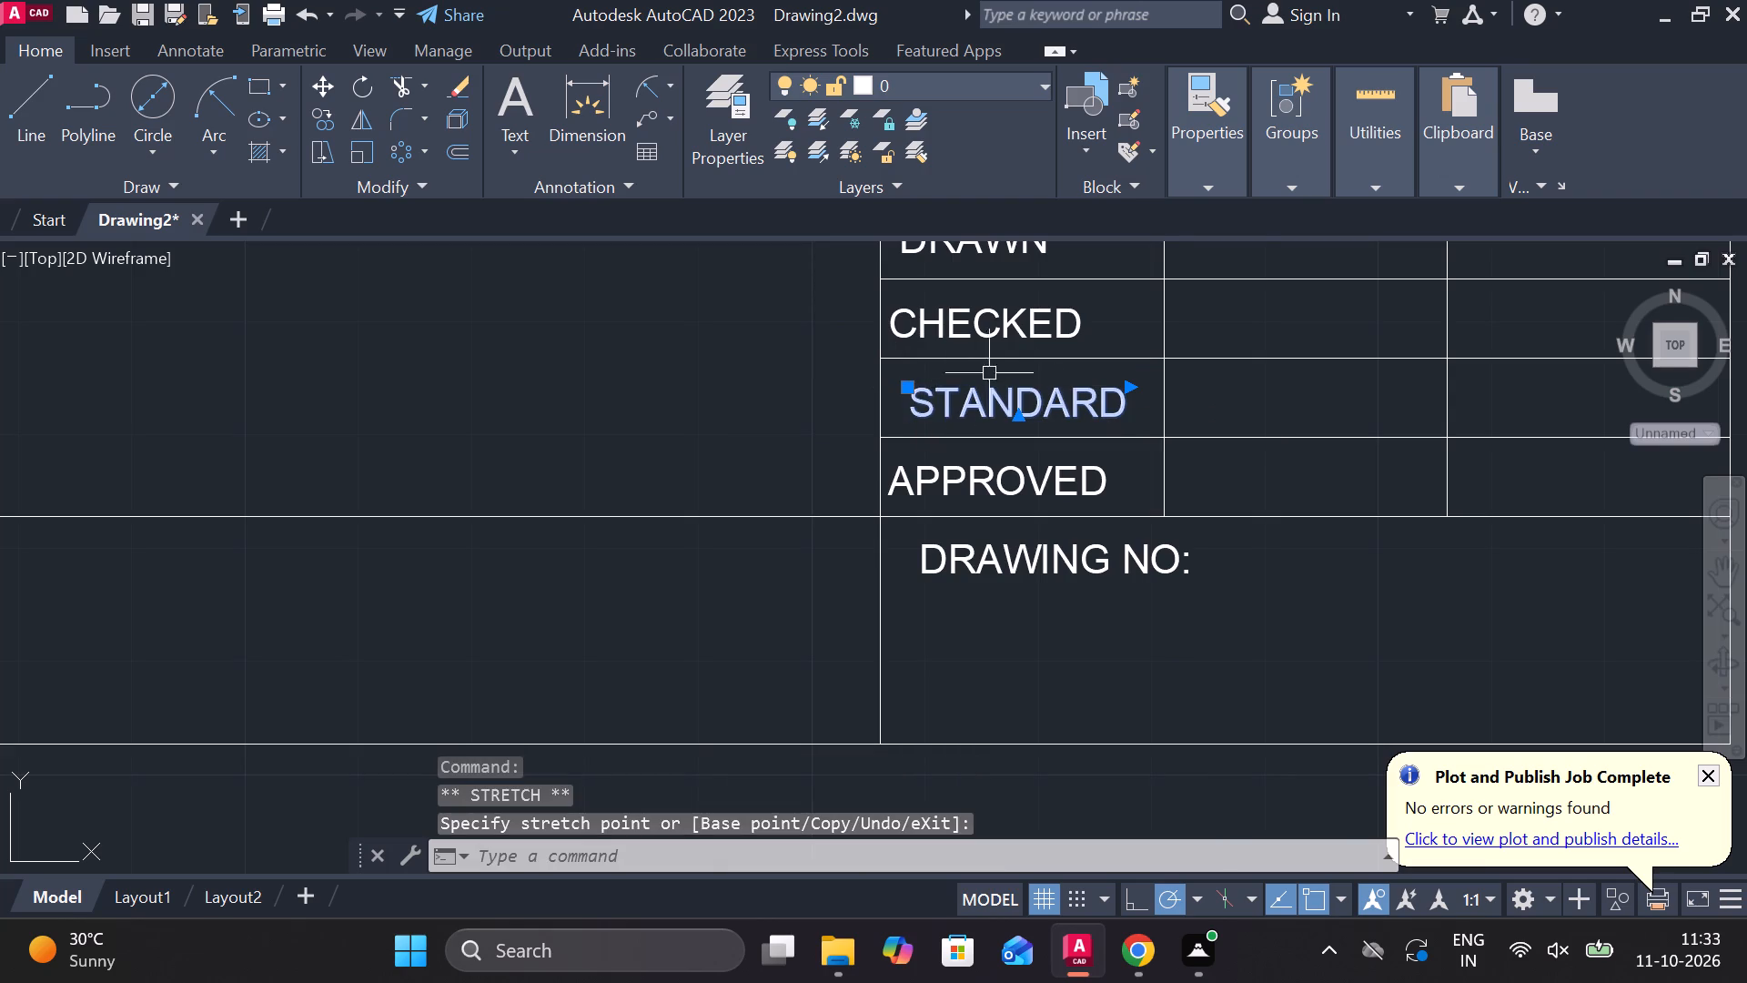
Move the APPROVED text slightly right so it sits centrally in its cell, roughly lined up with STANDARD.
click(908, 481)
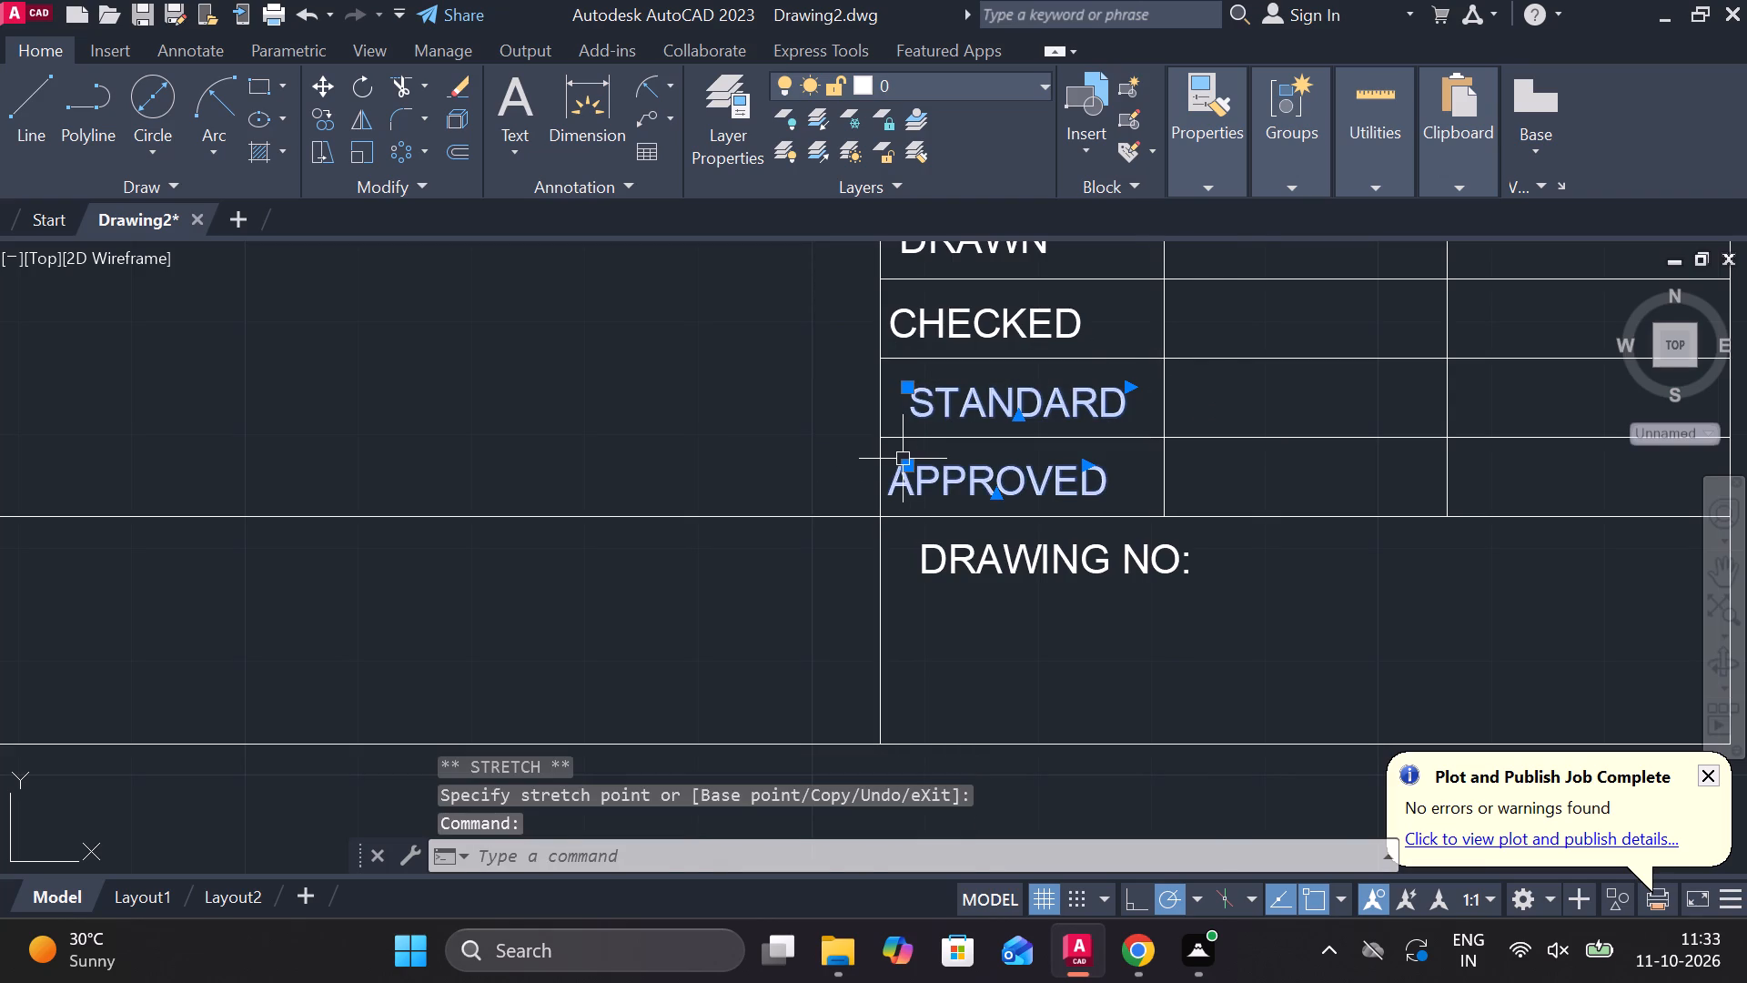
click(904, 461)
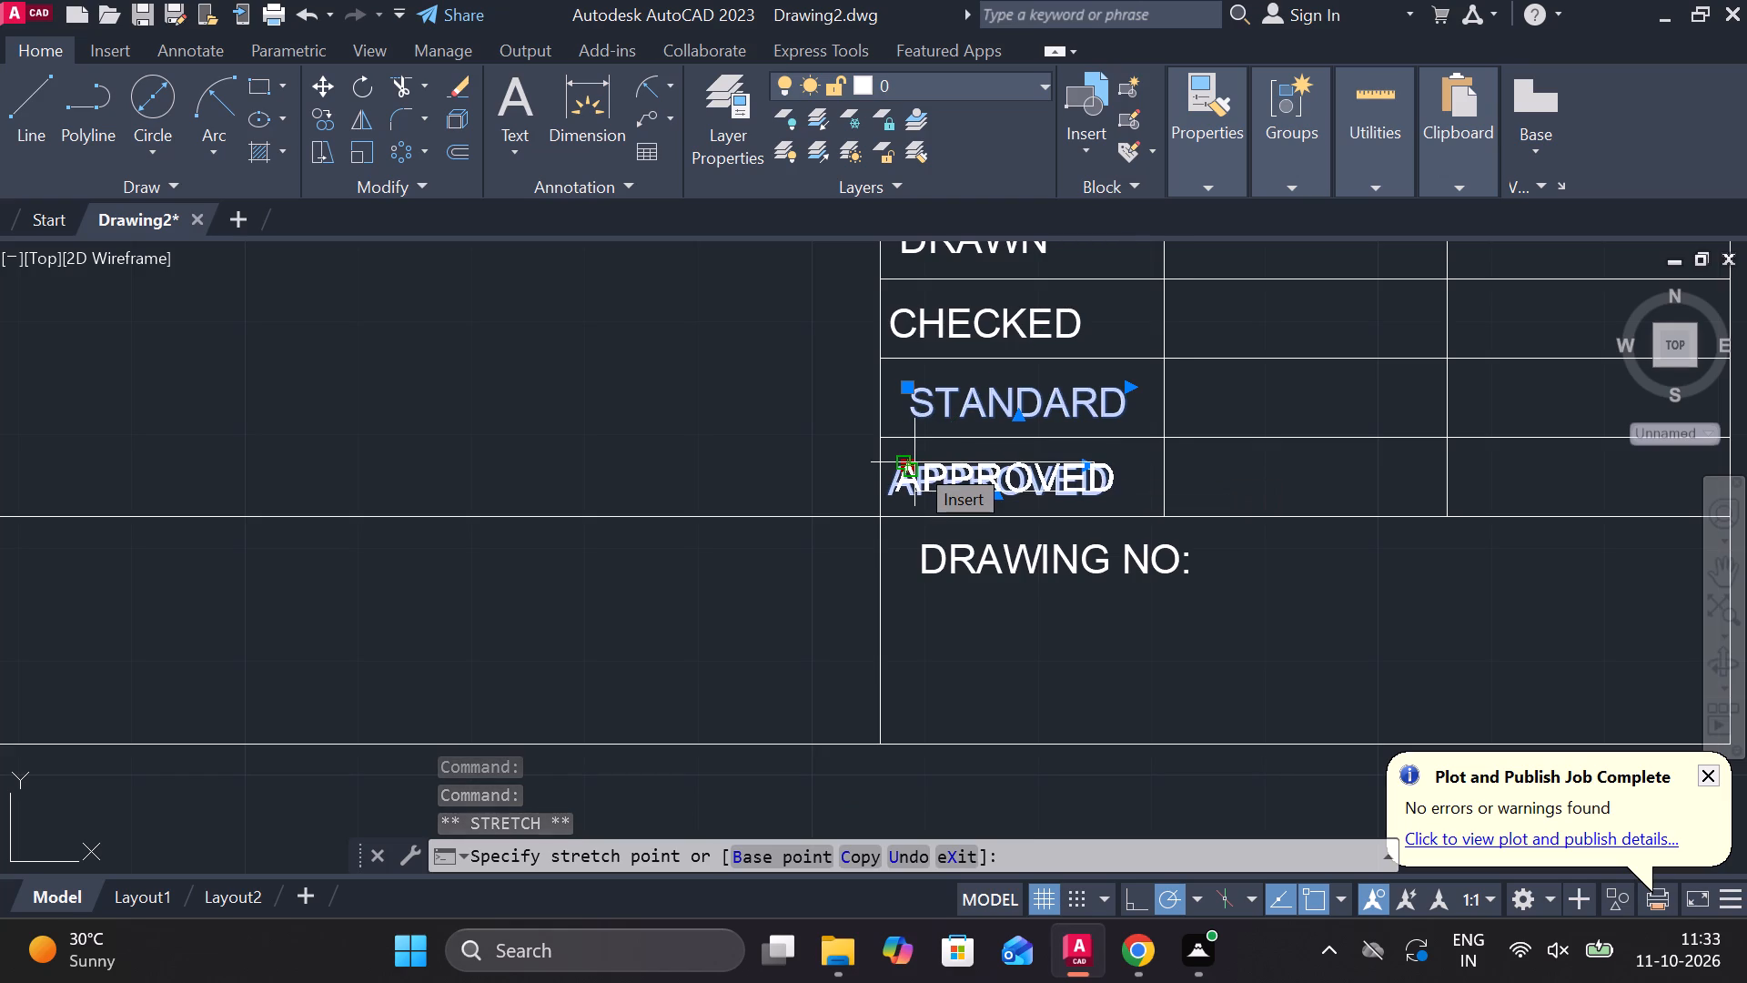
click(921, 462)
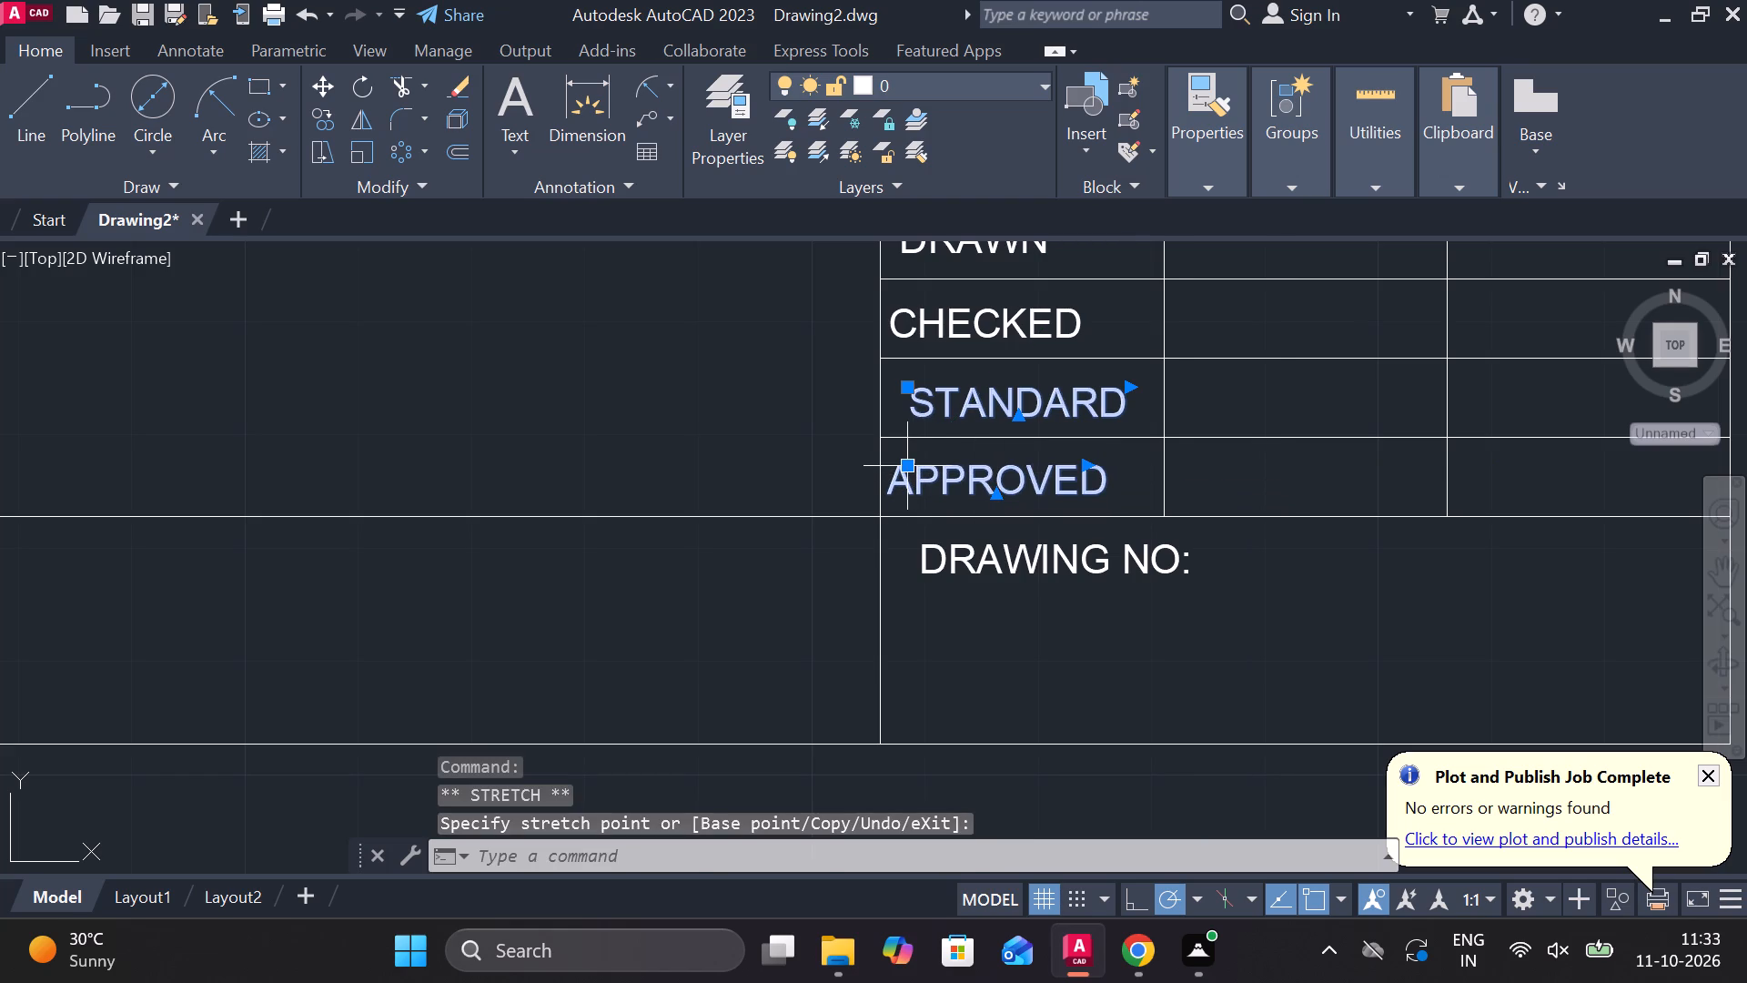
click(902, 469)
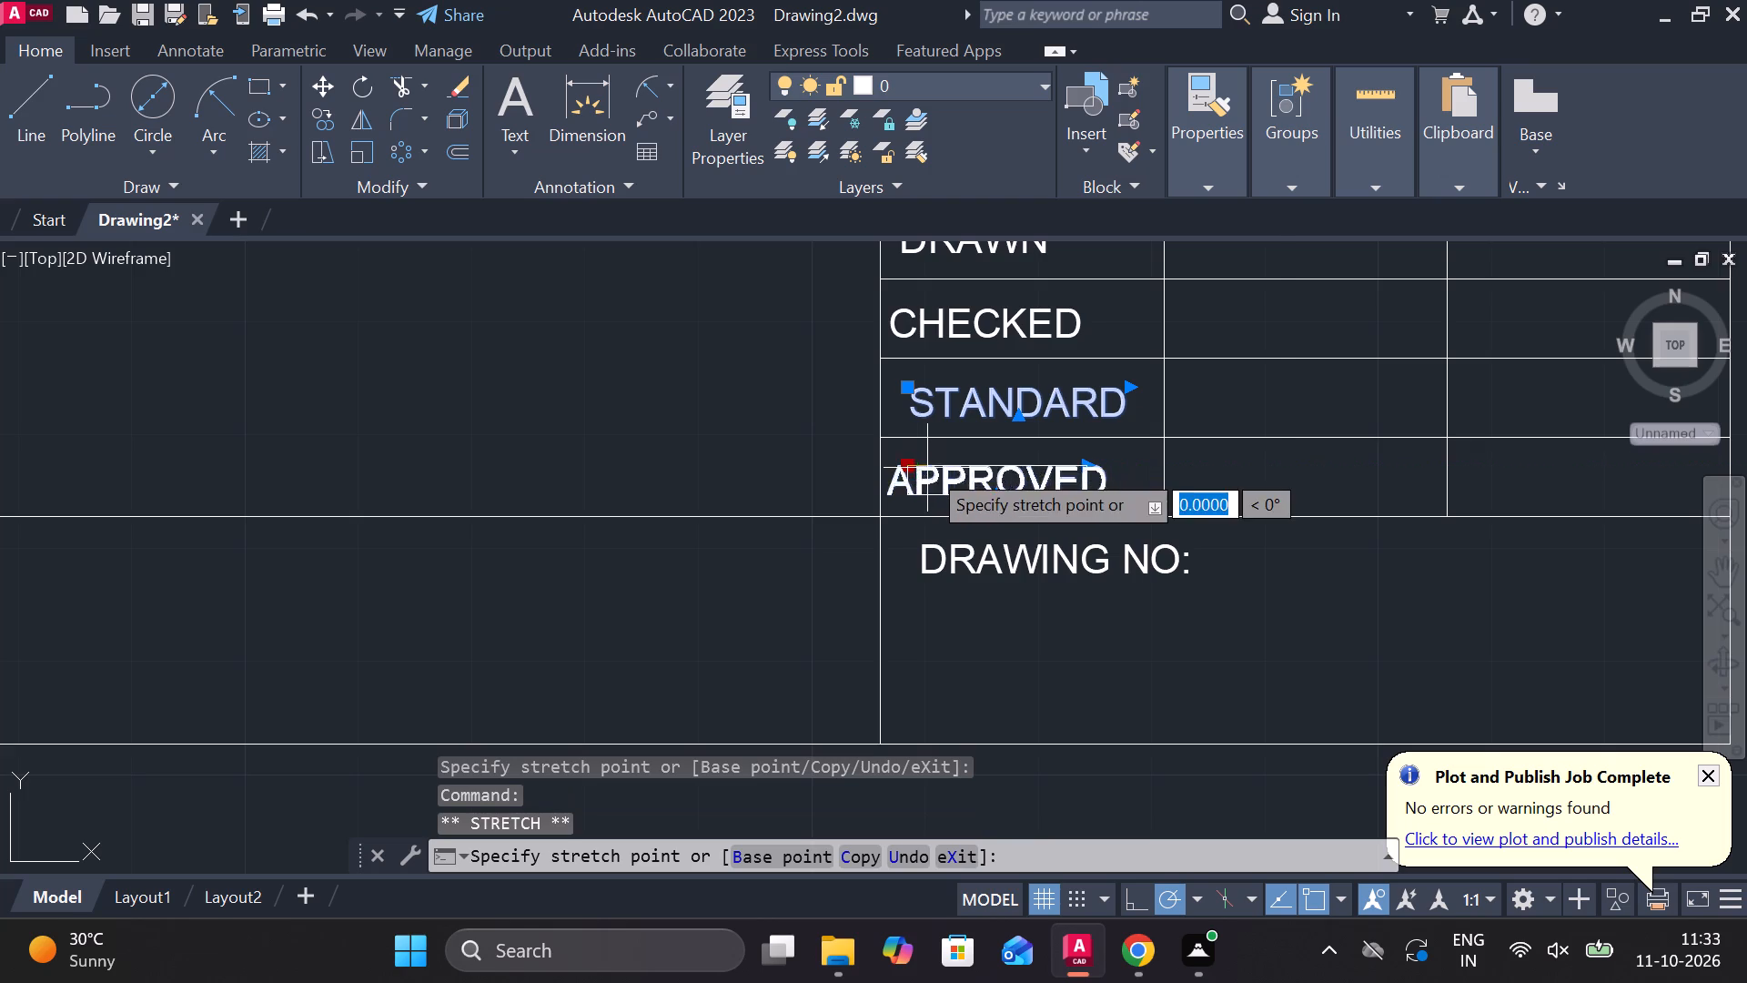
click(927, 468)
click(910, 468)
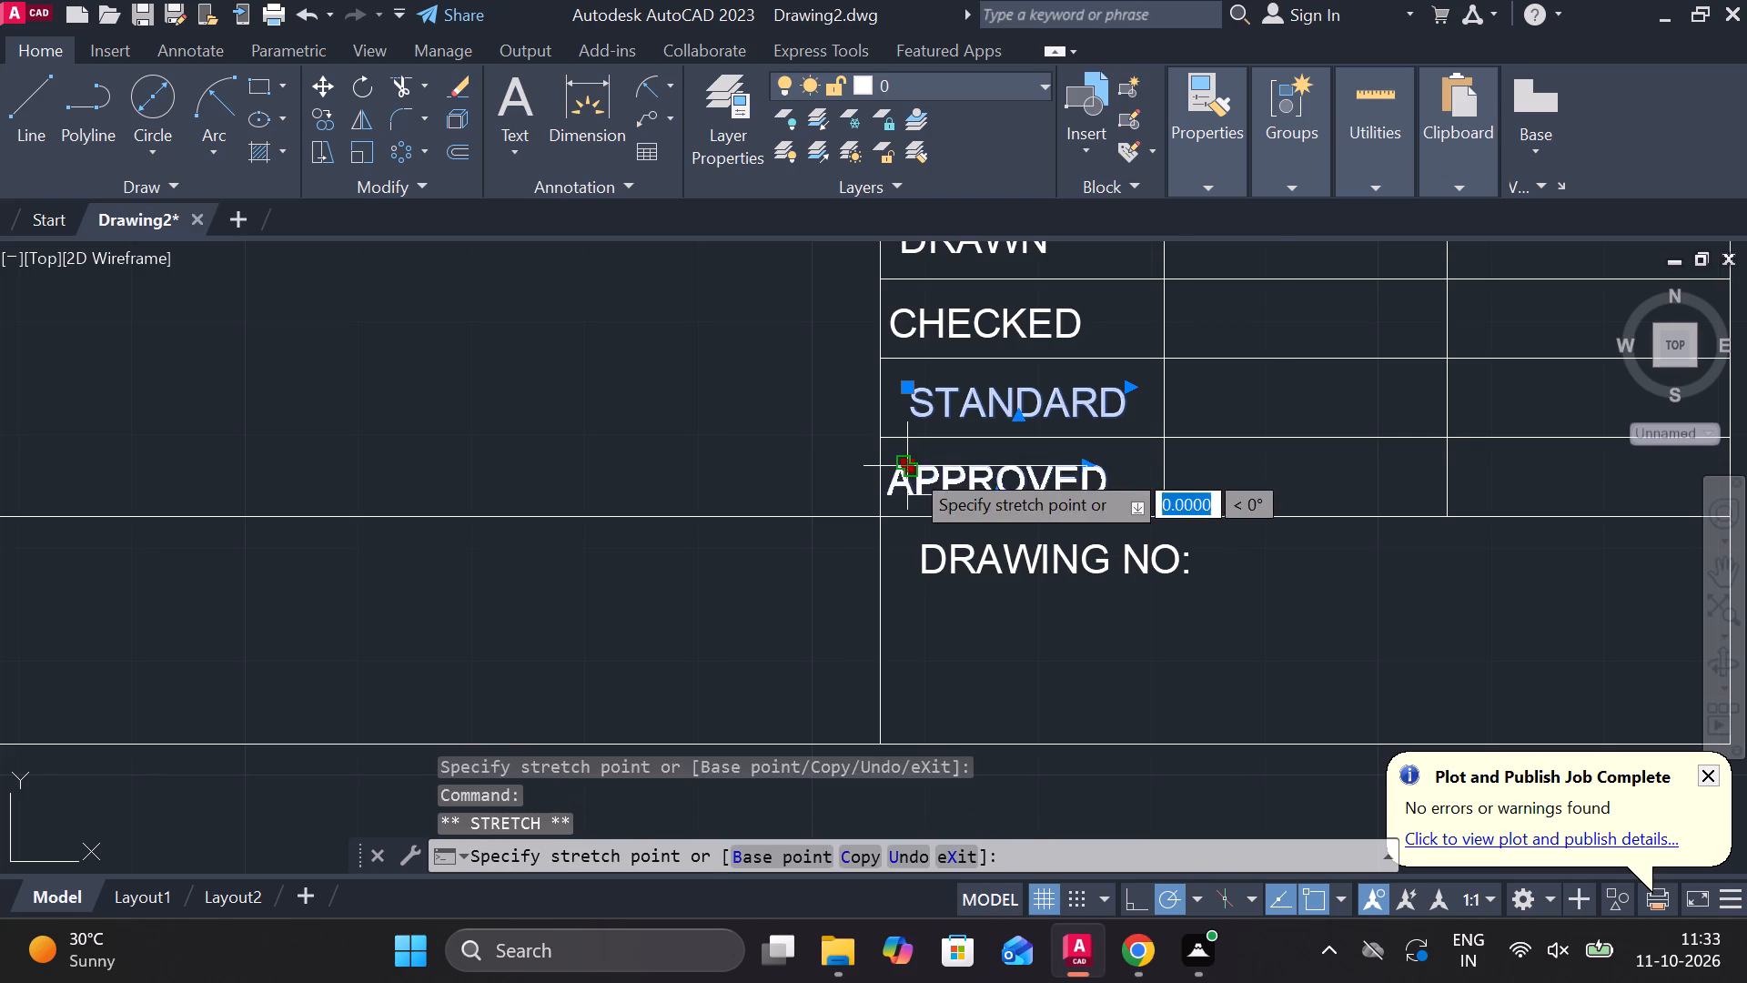
click(931, 464)
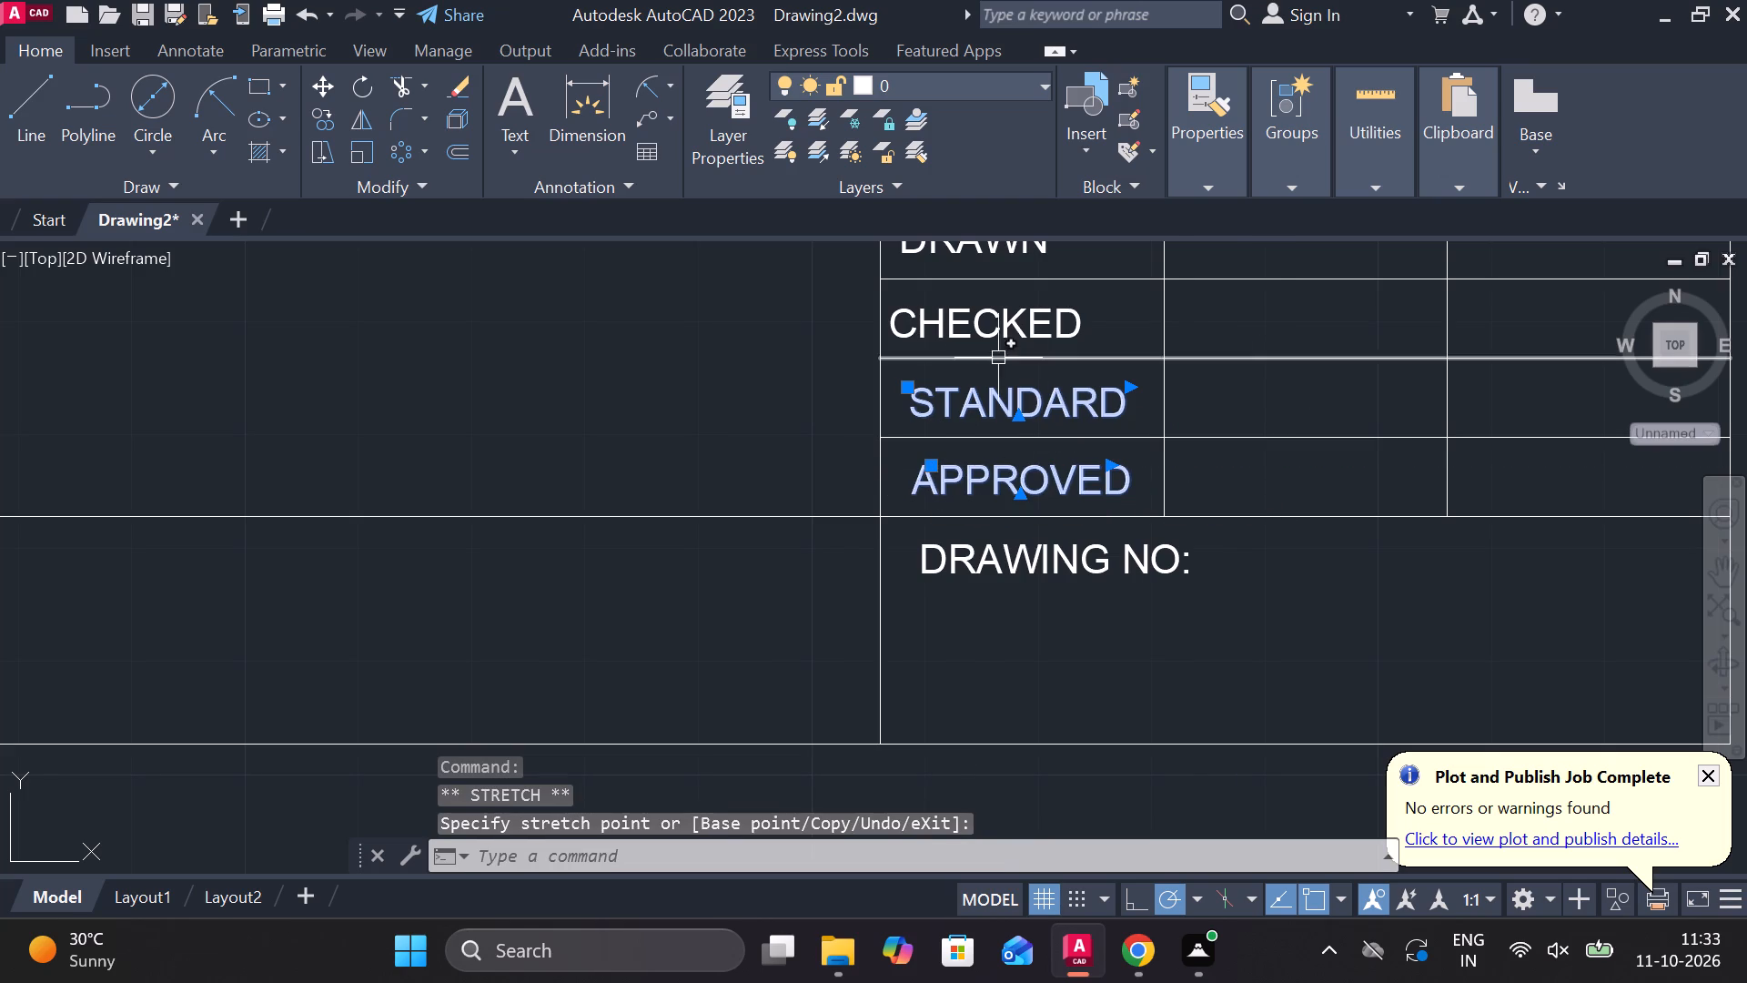
Move the CHECKED text horizontally right so it starts roughly in line with STANDARD and APPROVED.
click(981, 315)
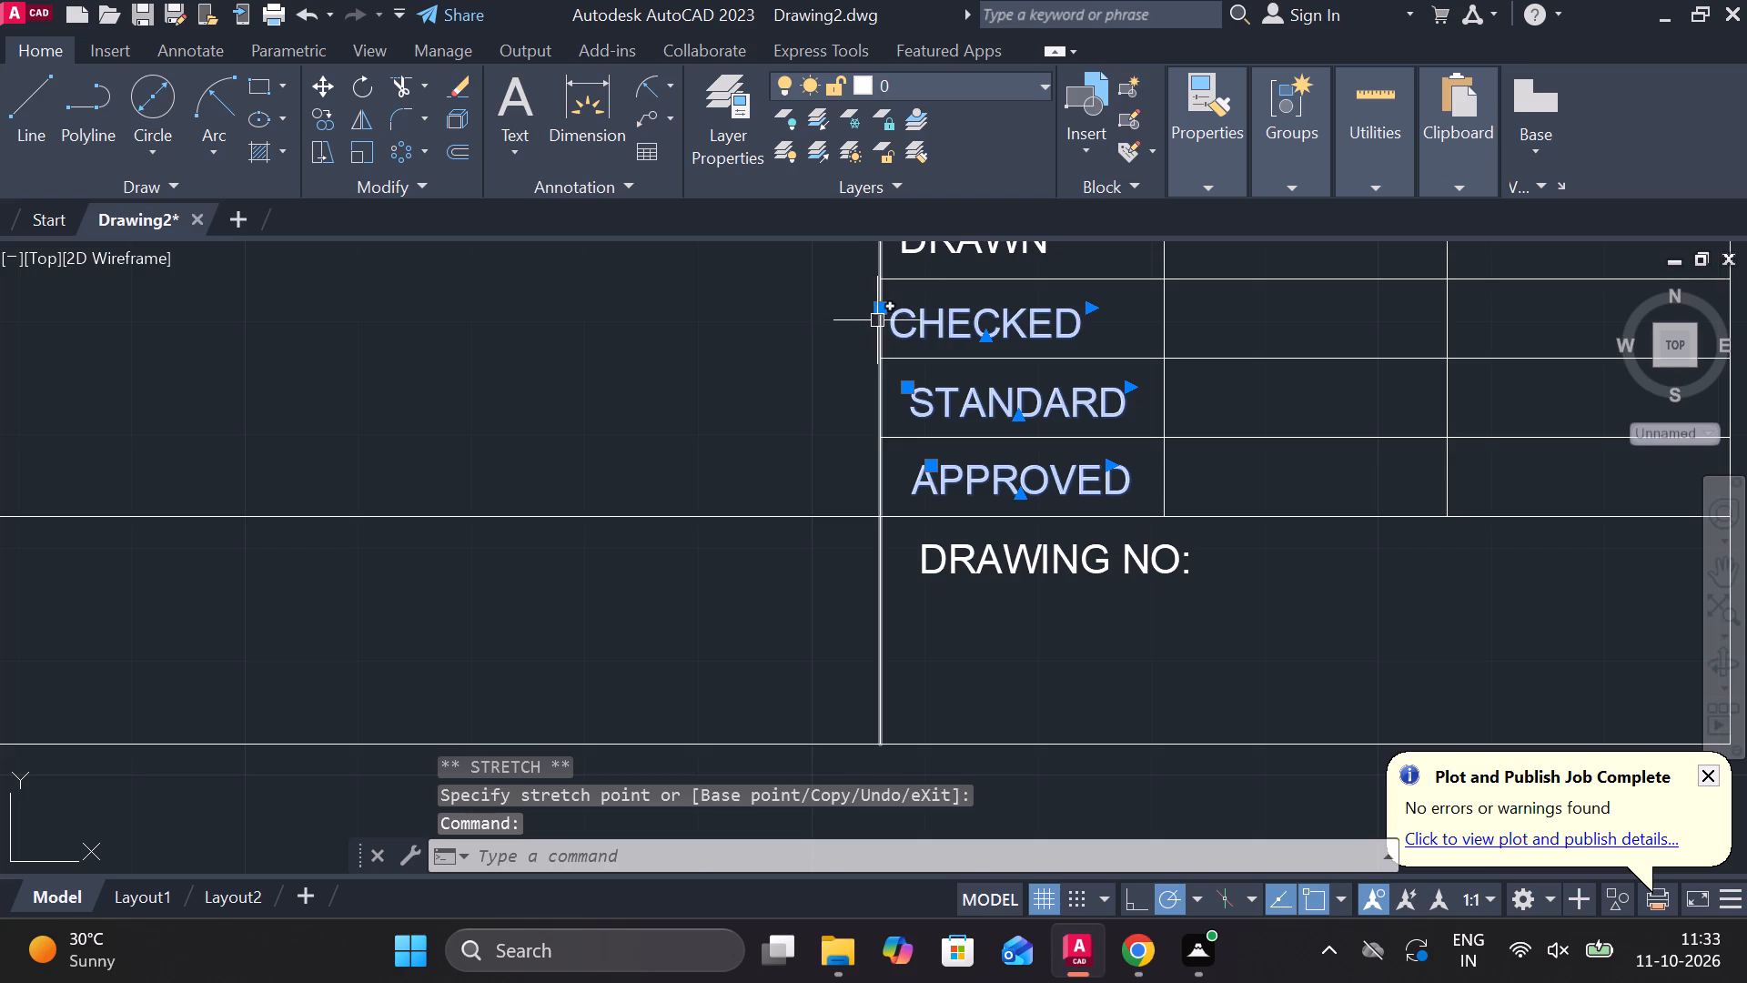
click(875, 309)
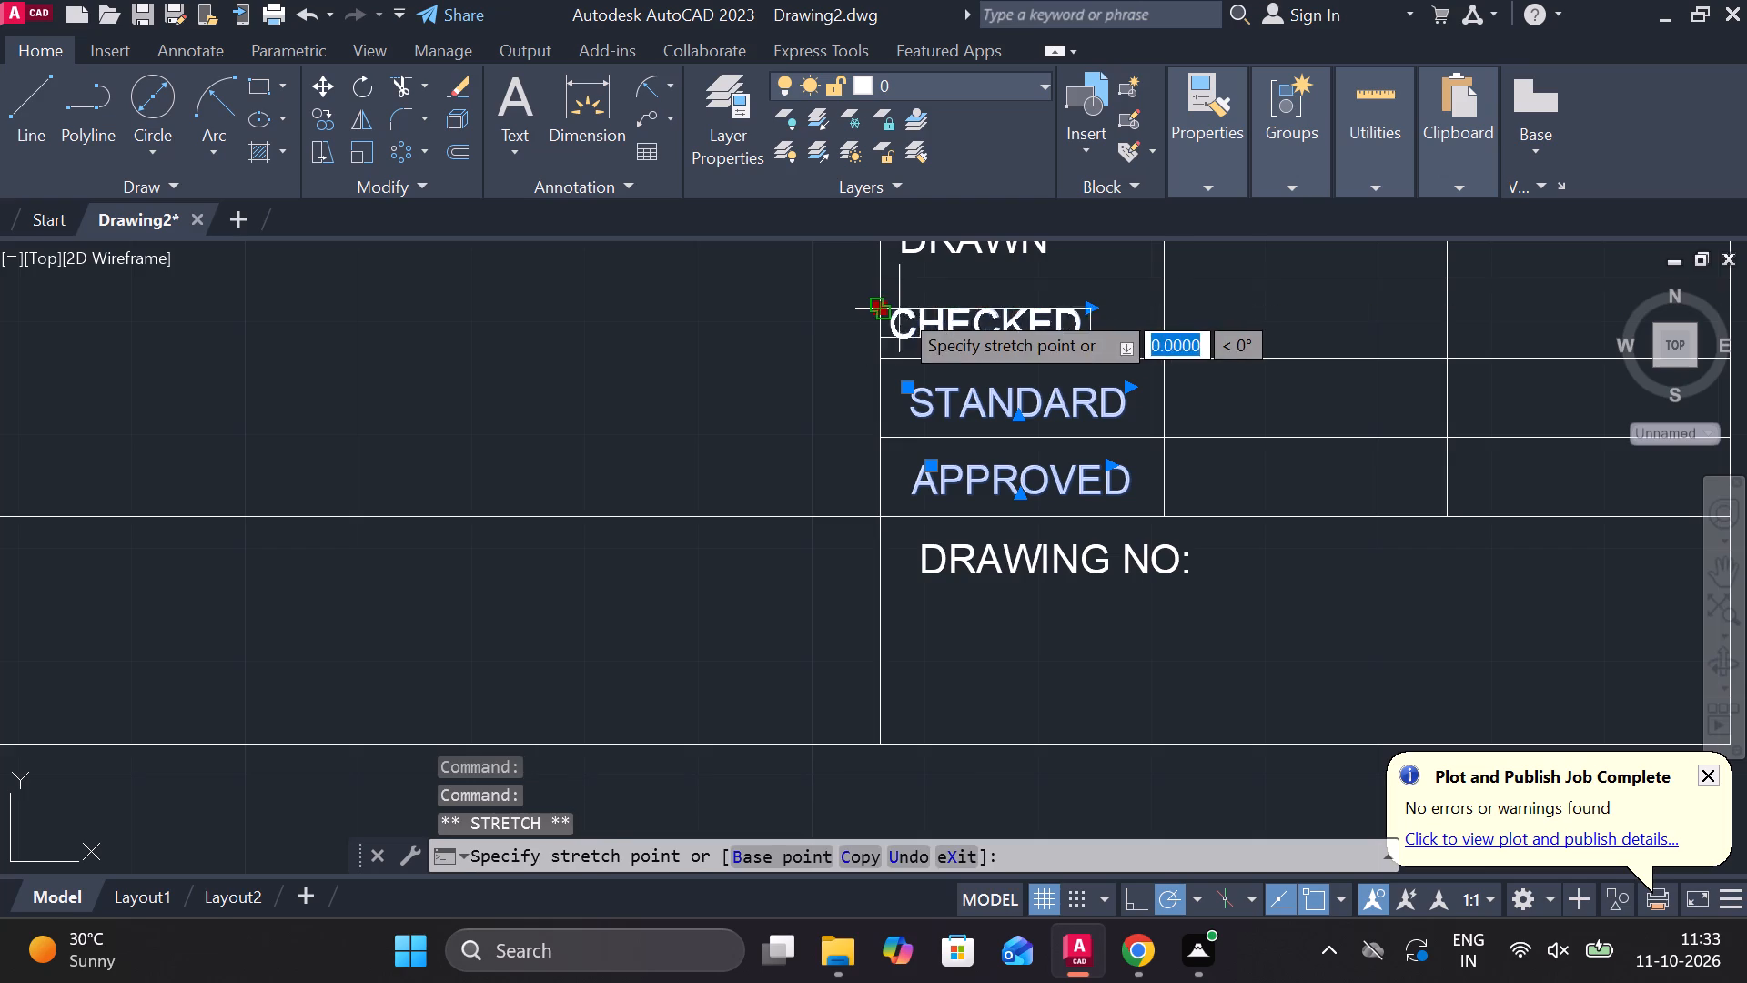
click(904, 309)
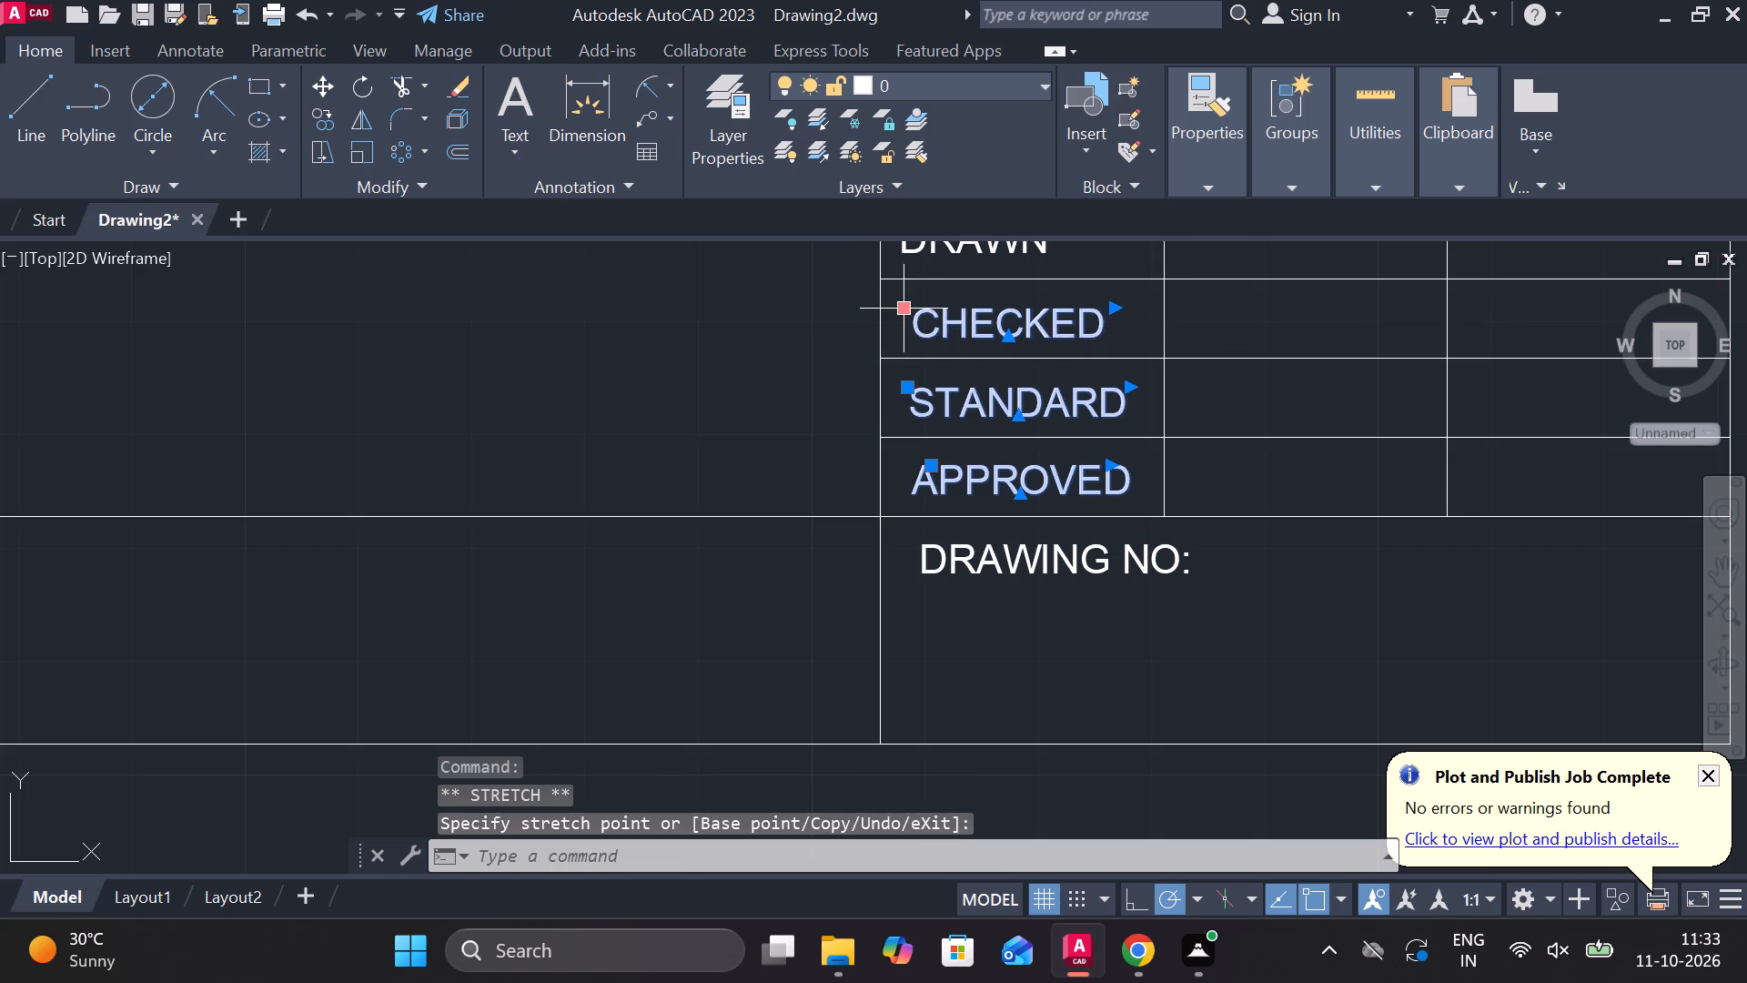
Move the DRAWN text horizontally right by about 2.8 units so it sits centrally in its cell.
scroll(1025, 290, up, 1)
scroll(1025, 290, down, 1)
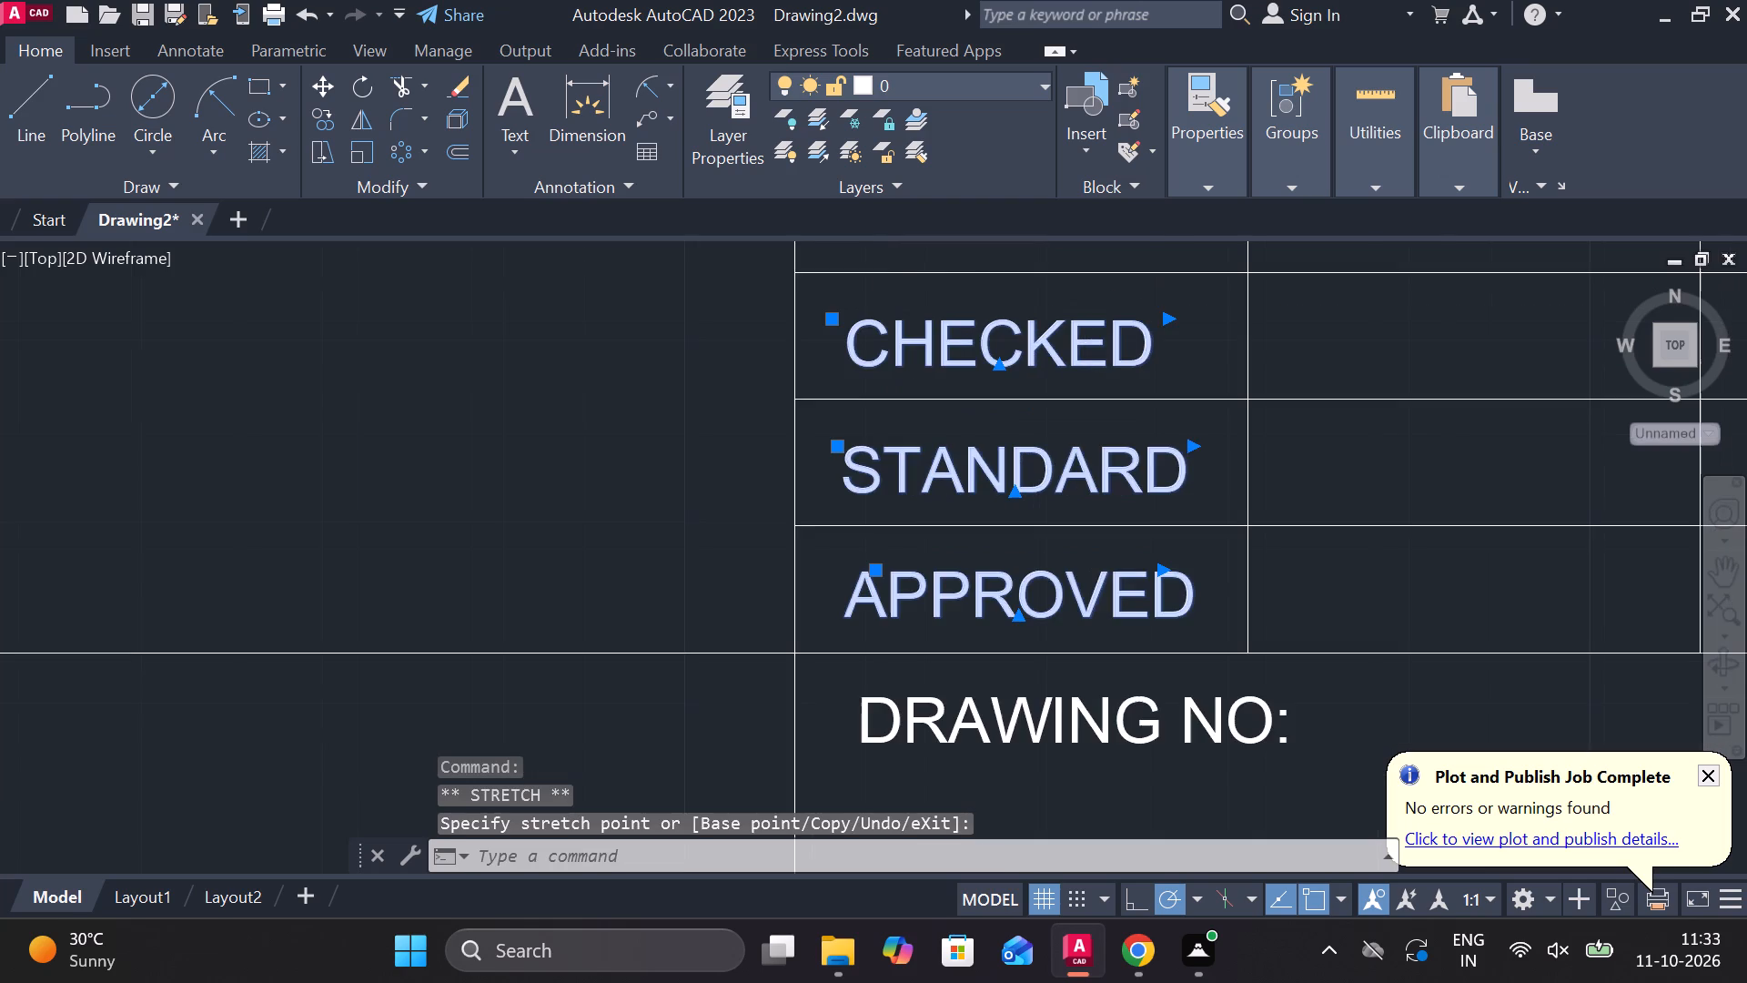
scroll(1025, 290, down, 1)
scroll(1023, 269, up, 2)
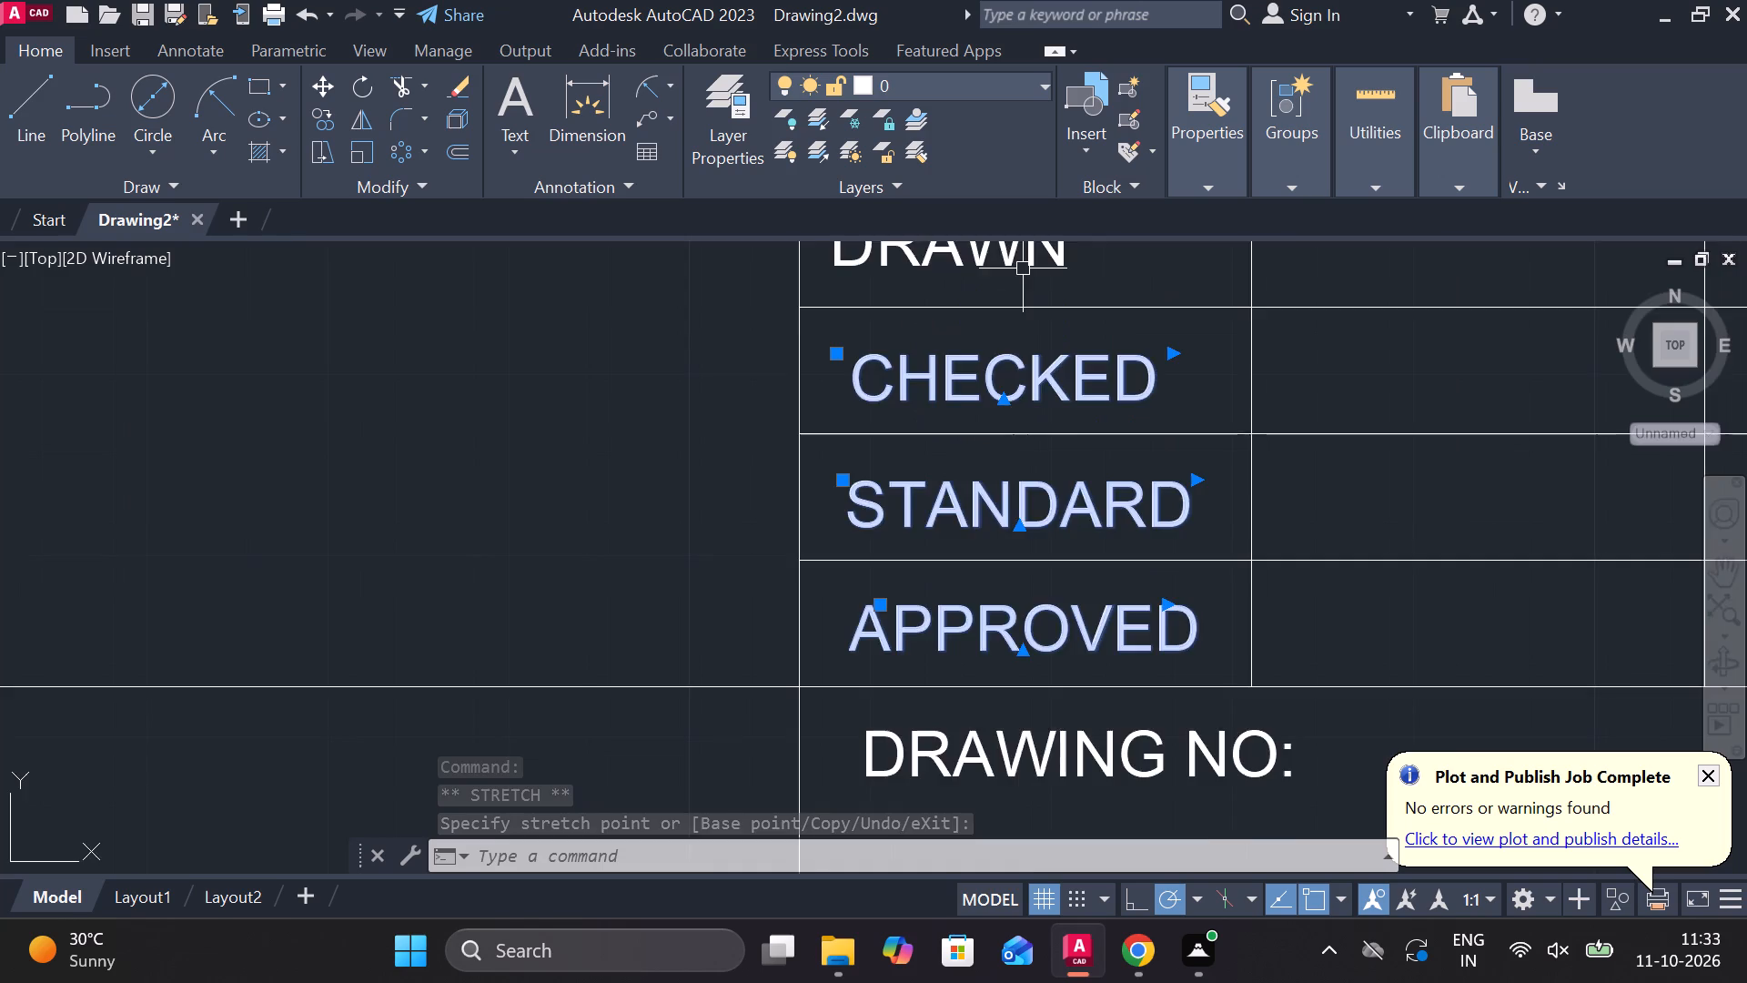
scroll(1023, 269, down, 3)
scroll(954, 562, up, 1)
scroll(954, 562, down, 2)
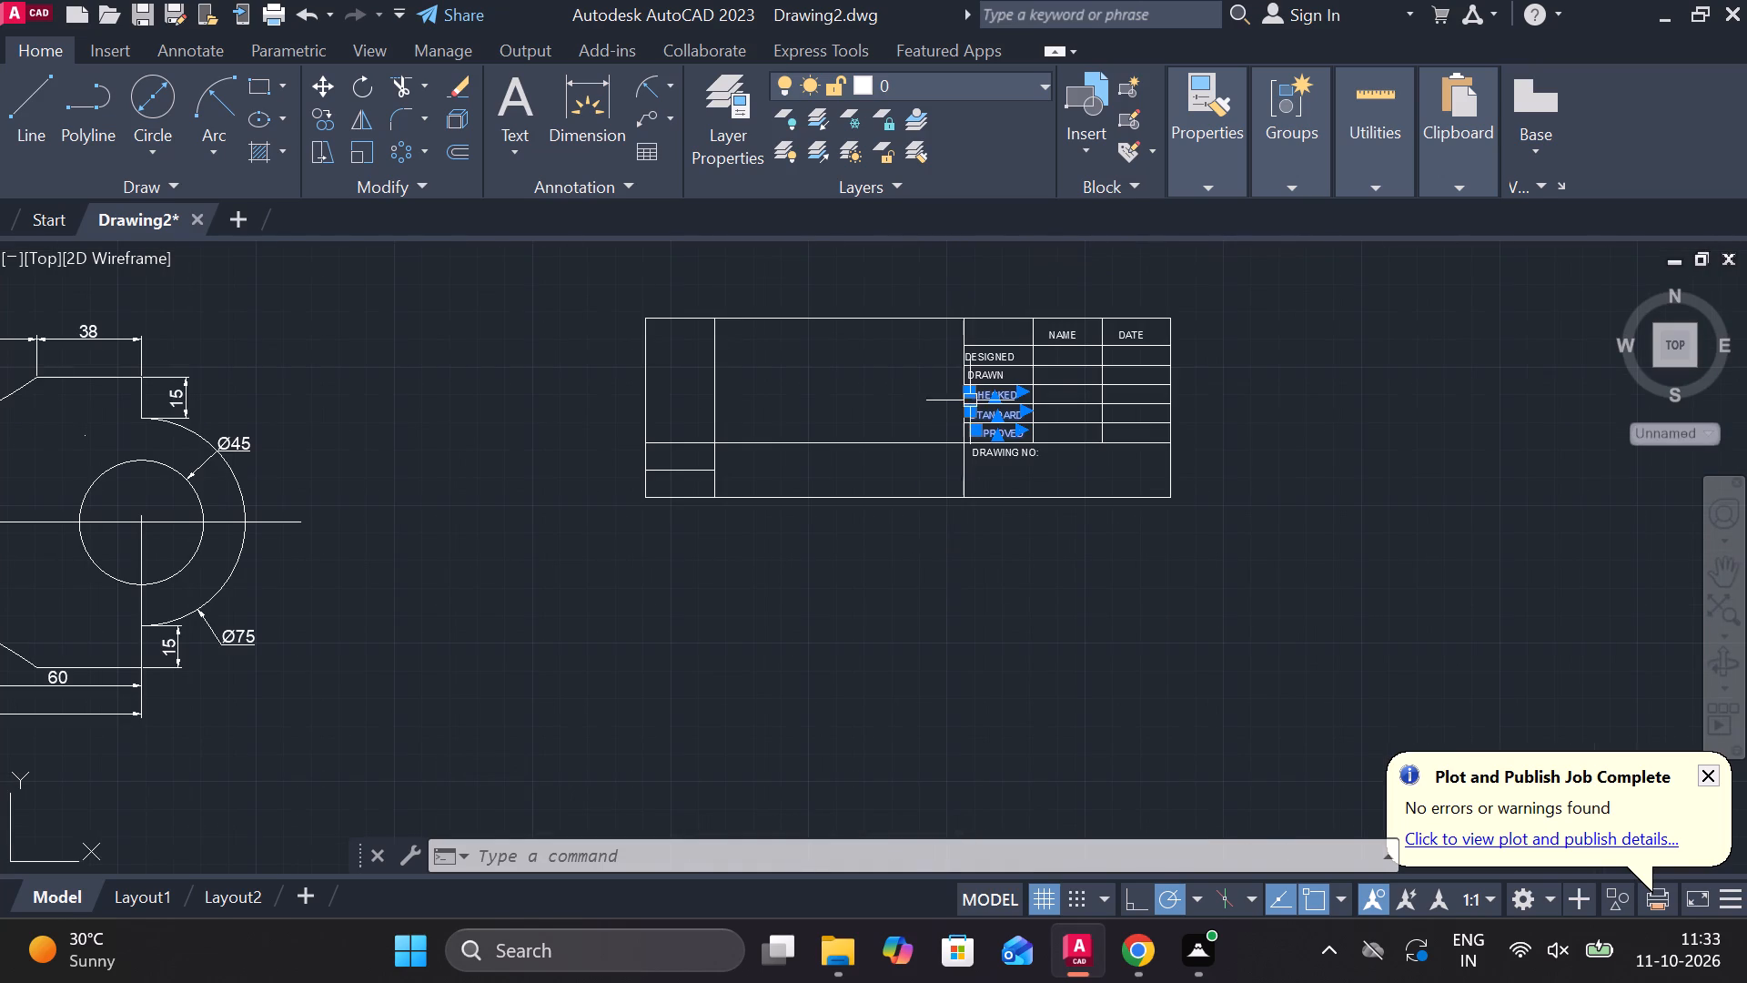
scroll(974, 369, up, 3)
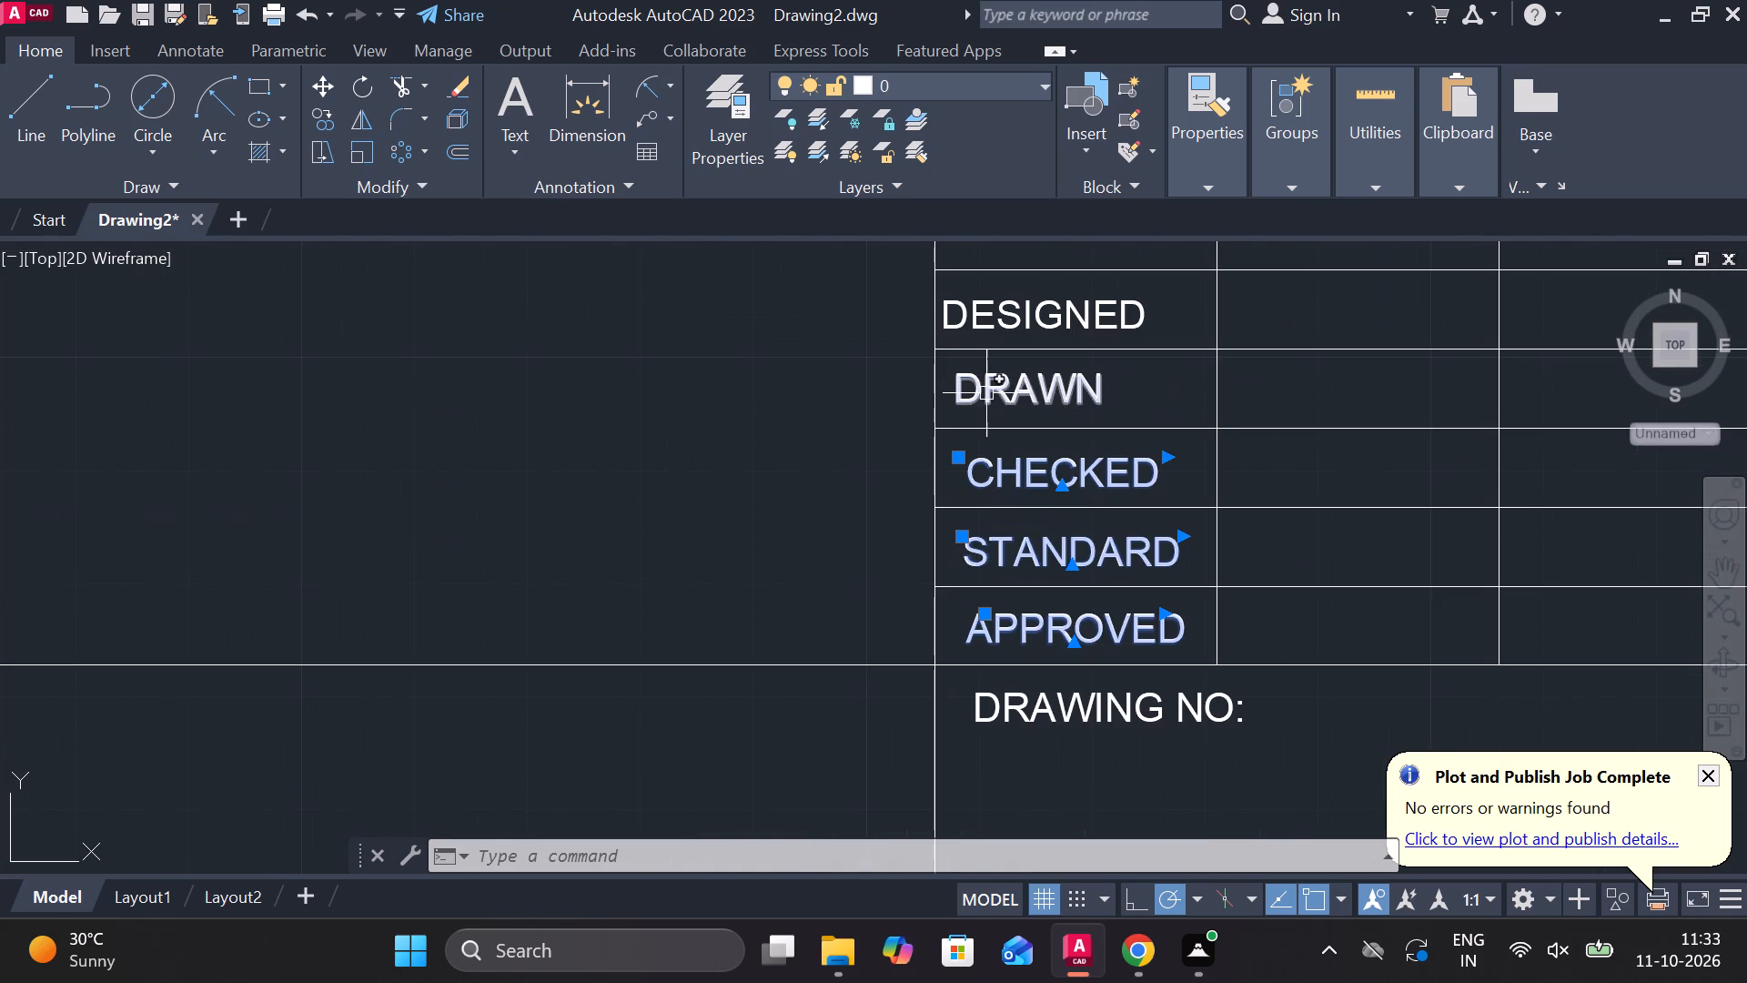
click(987, 391)
click(938, 378)
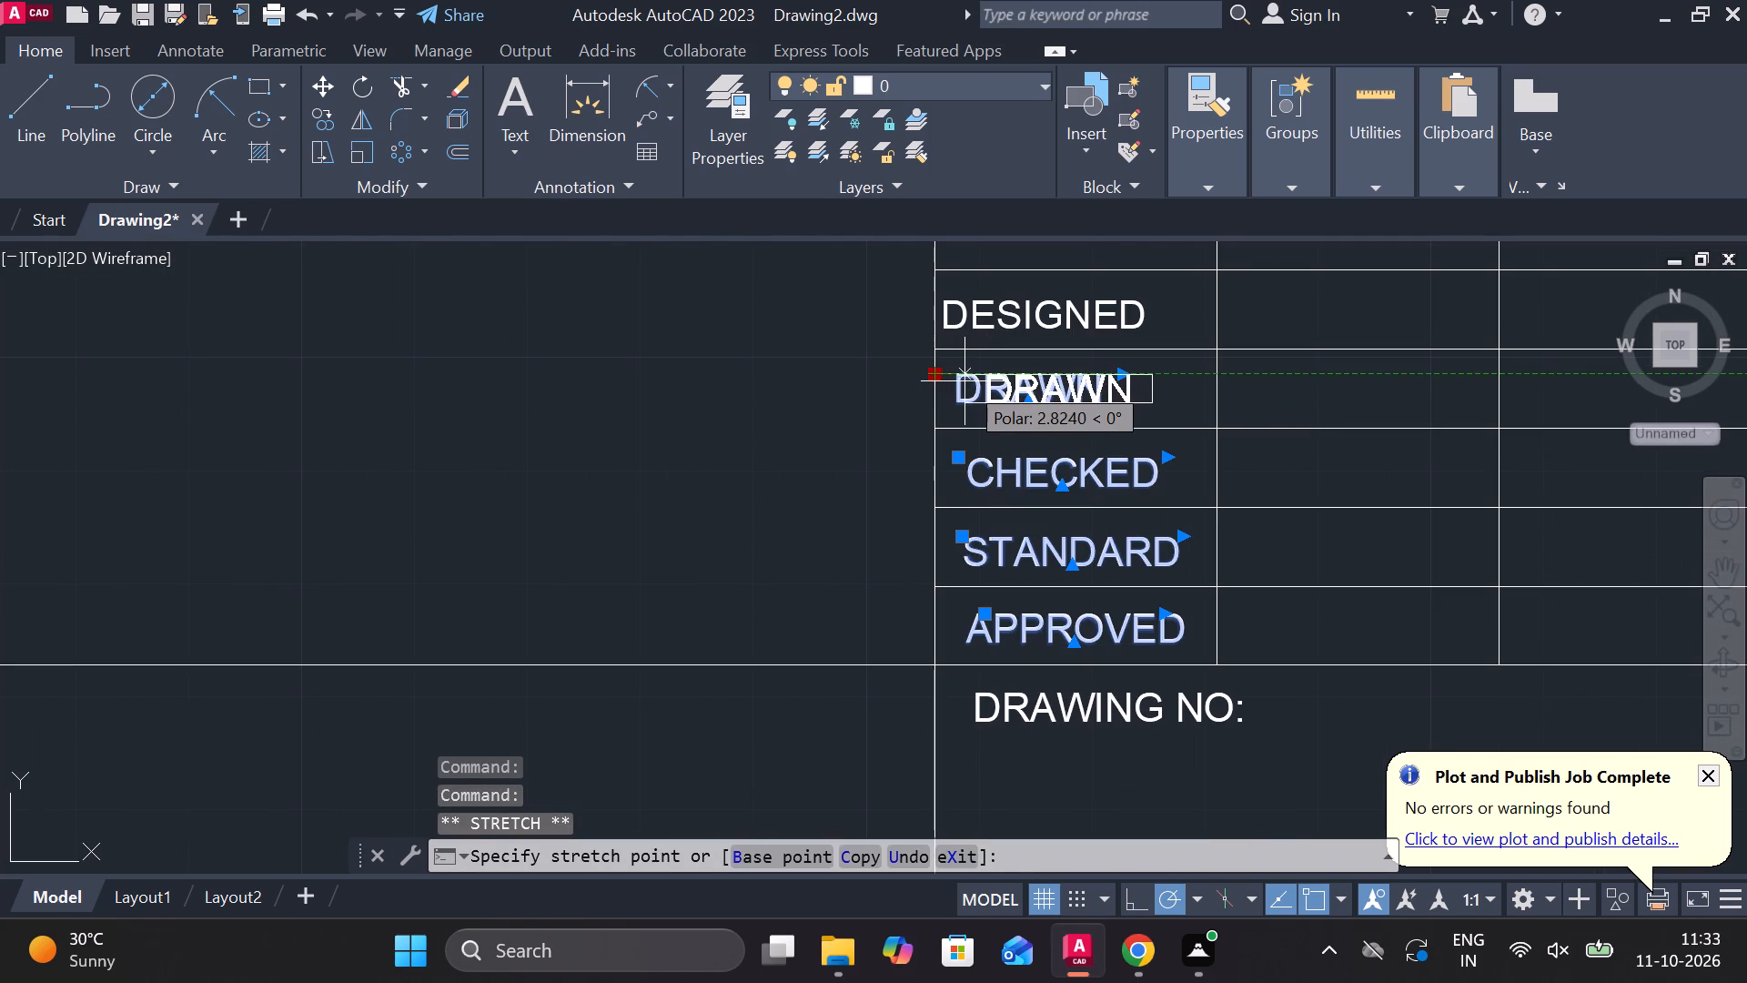
click(964, 381)
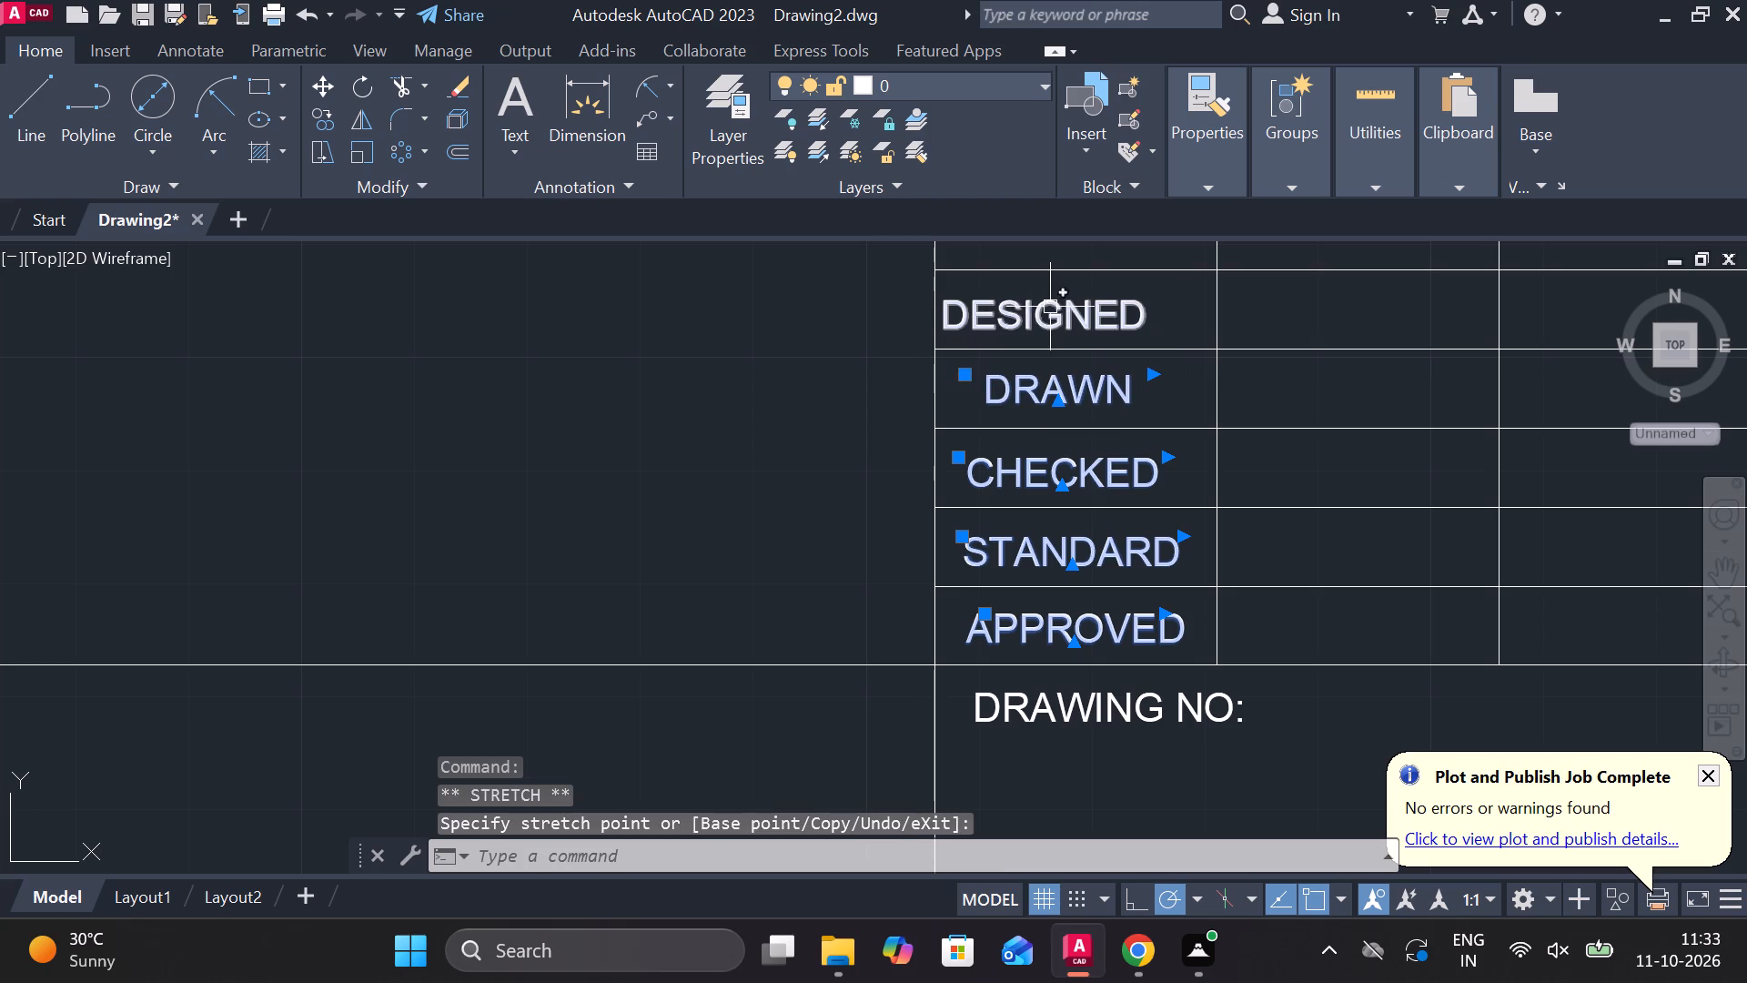
Move the DESIGNED text horizontally right by 2.5 units to line up with the labels below, and clear the selection.
click(1030, 318)
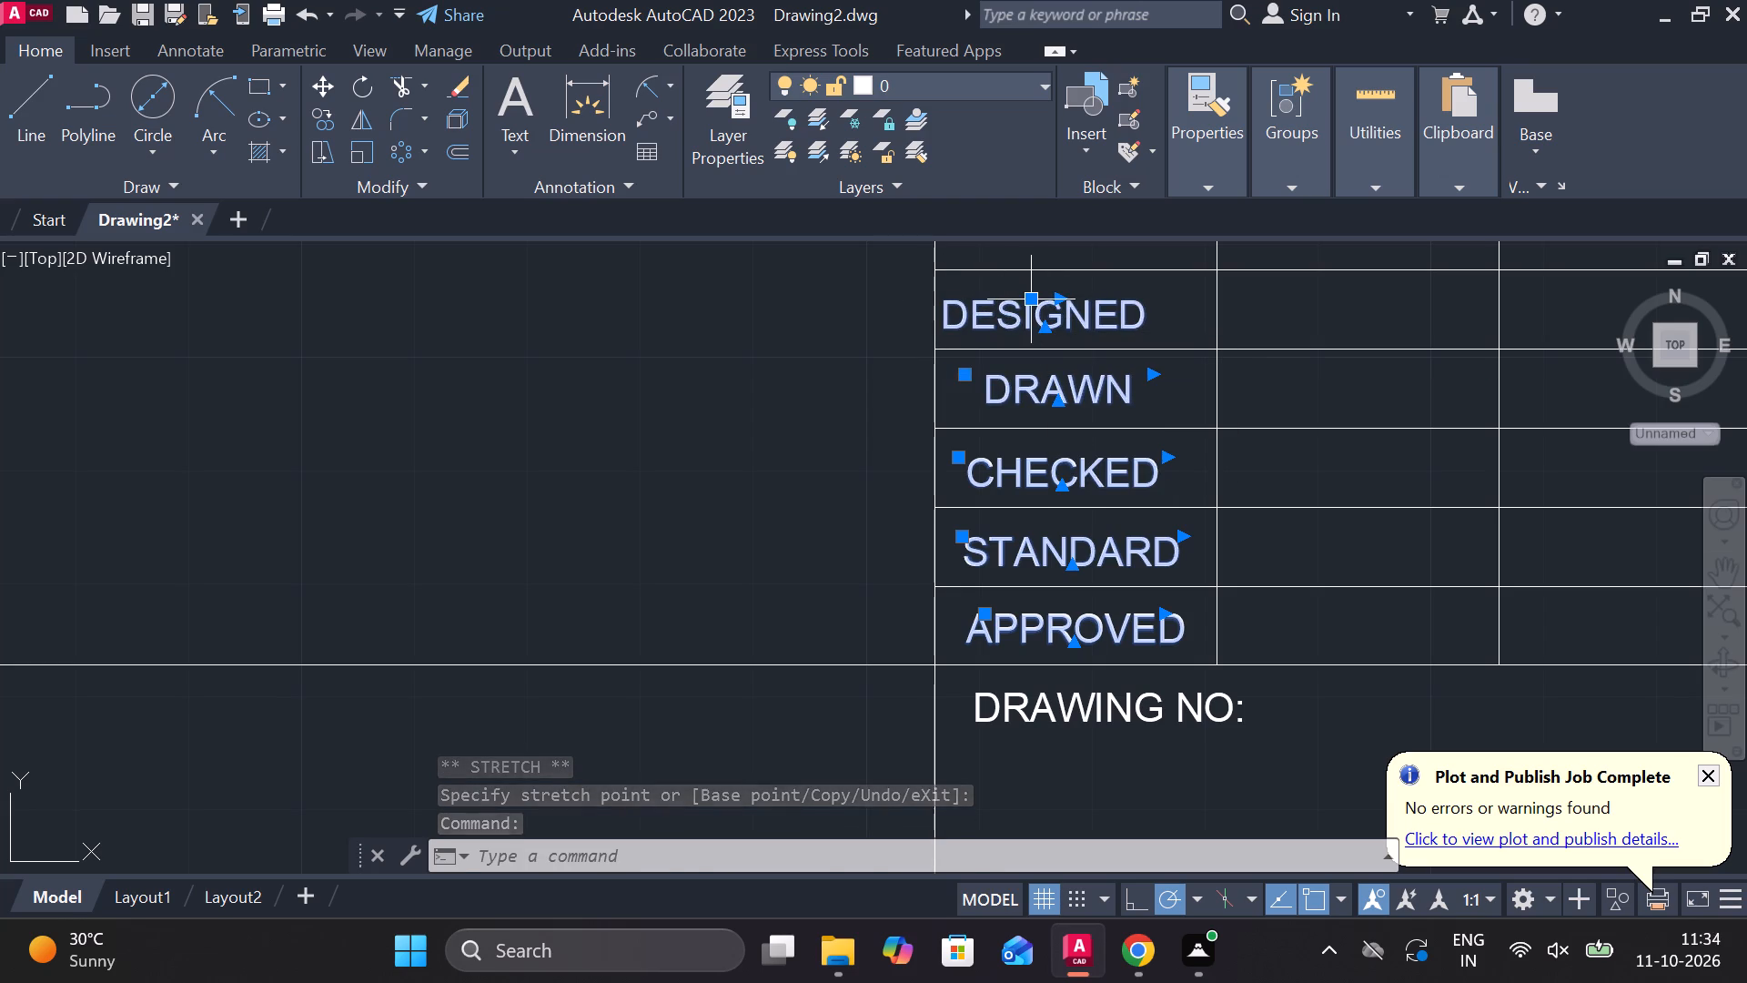
click(1032, 299)
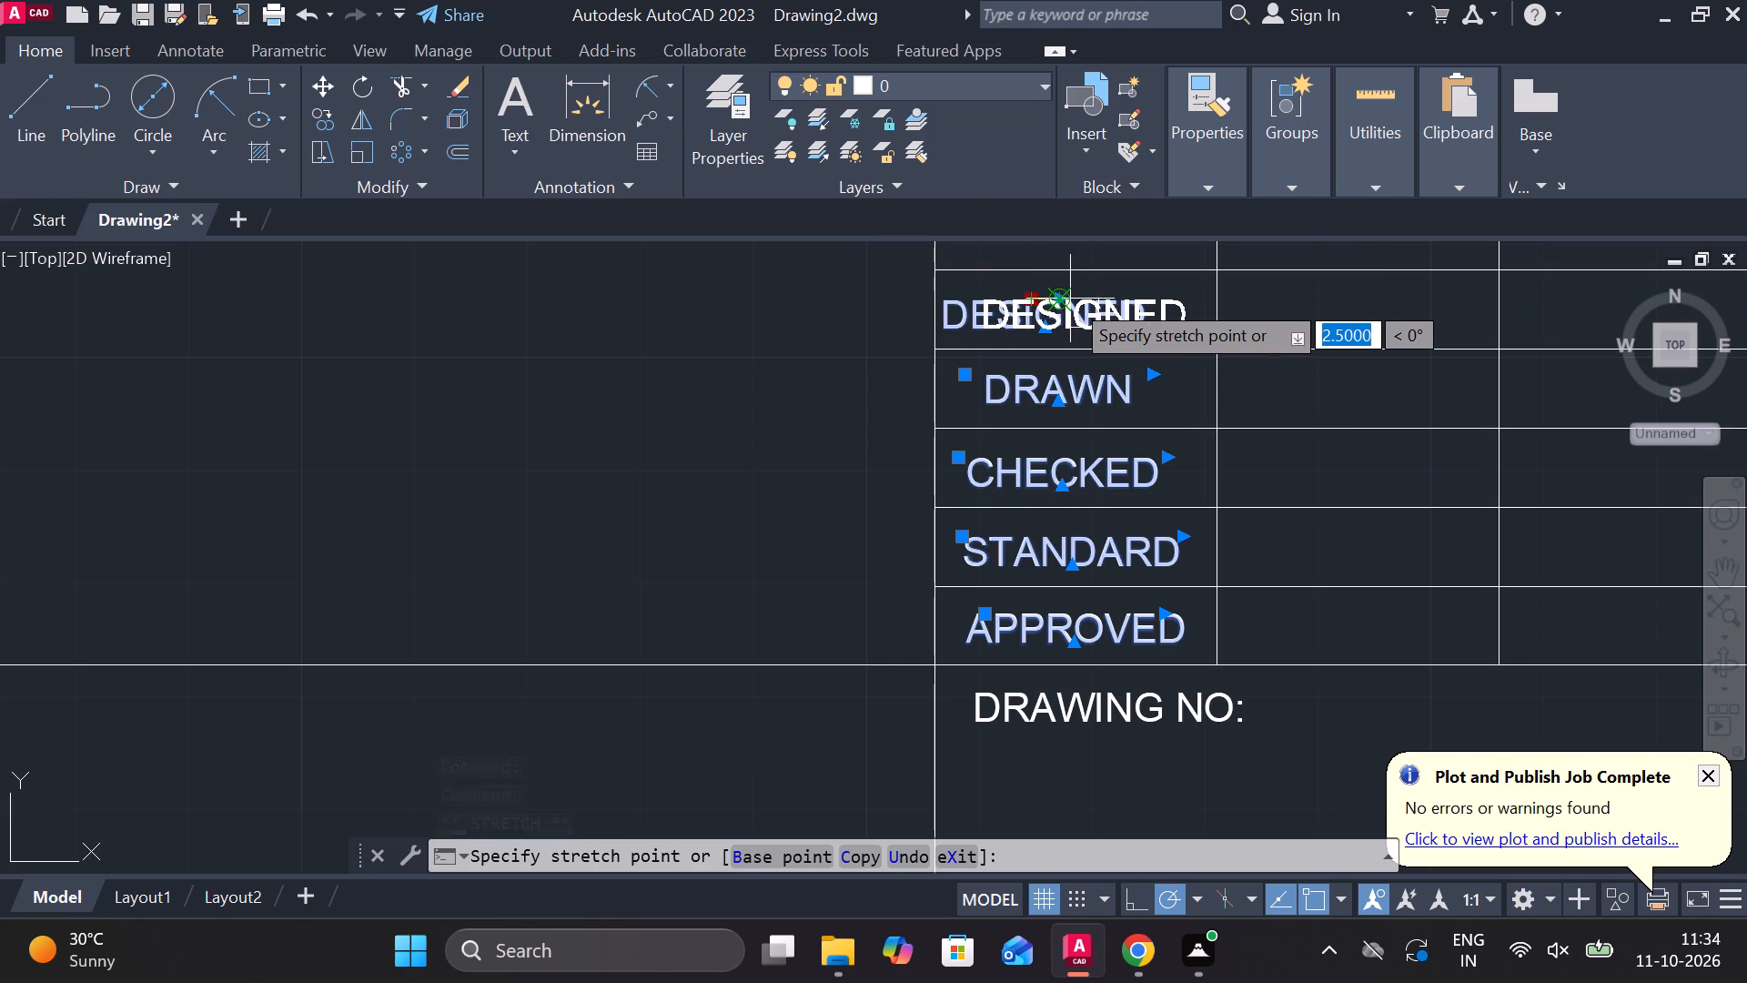
click(1070, 299)
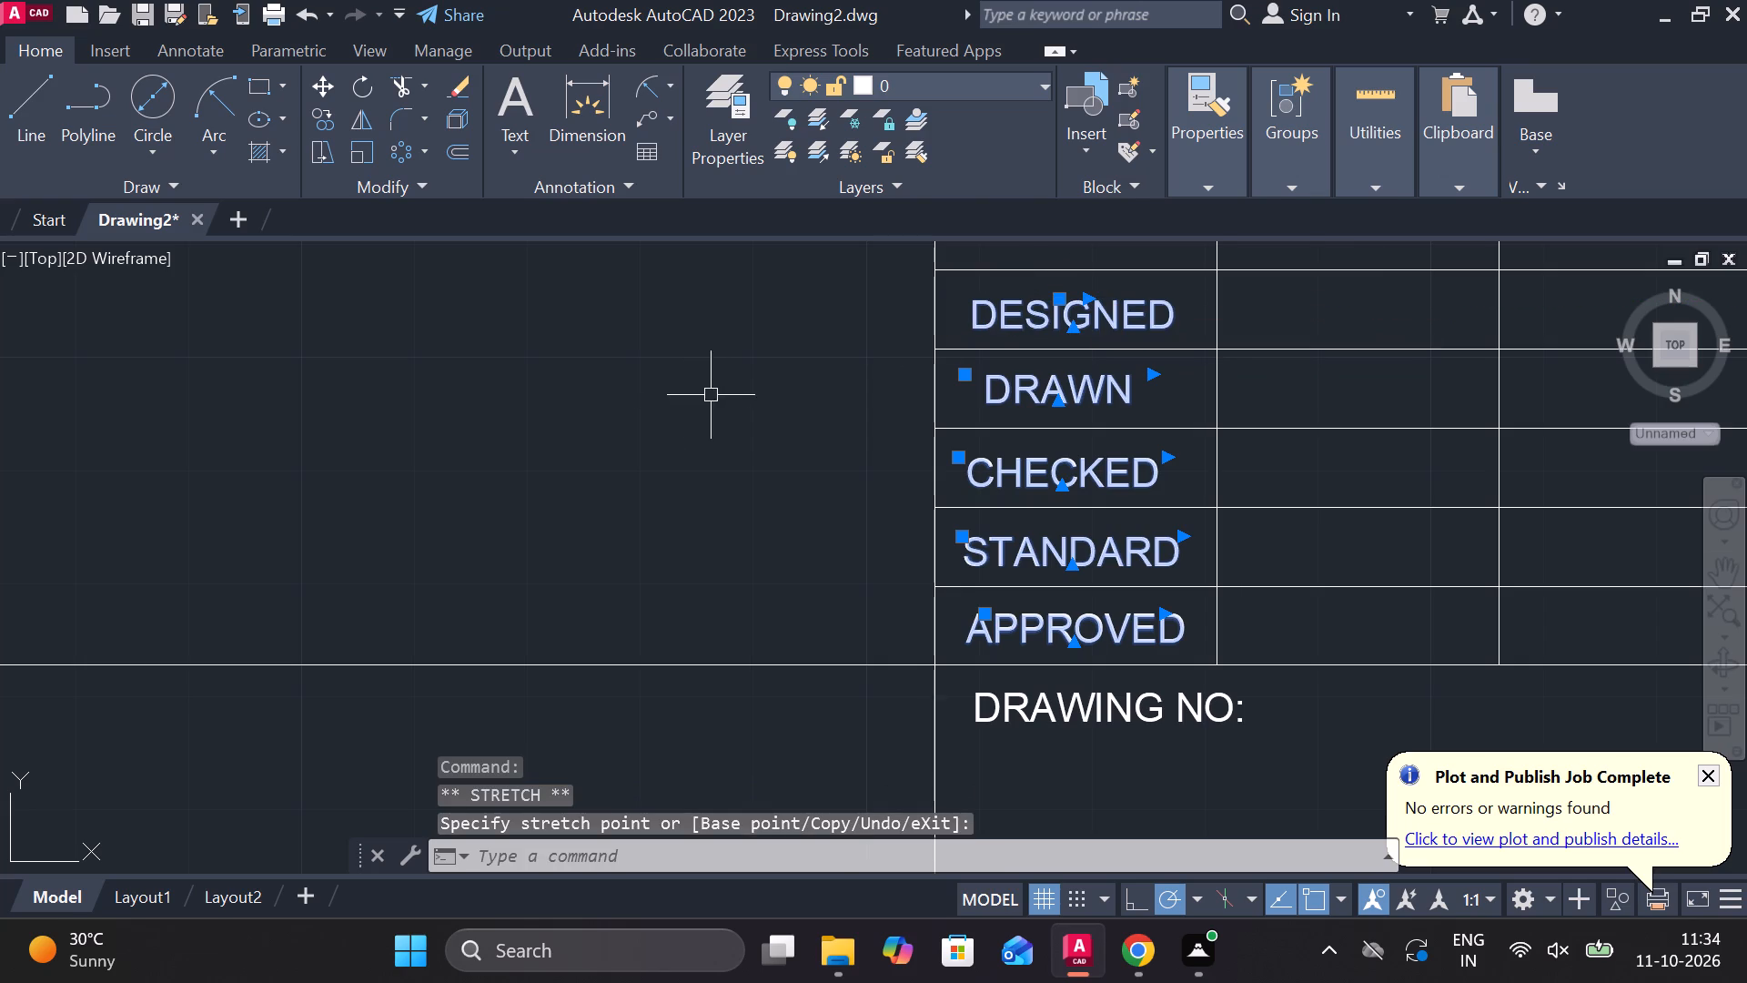
scroll(1082, 682, down, 2)
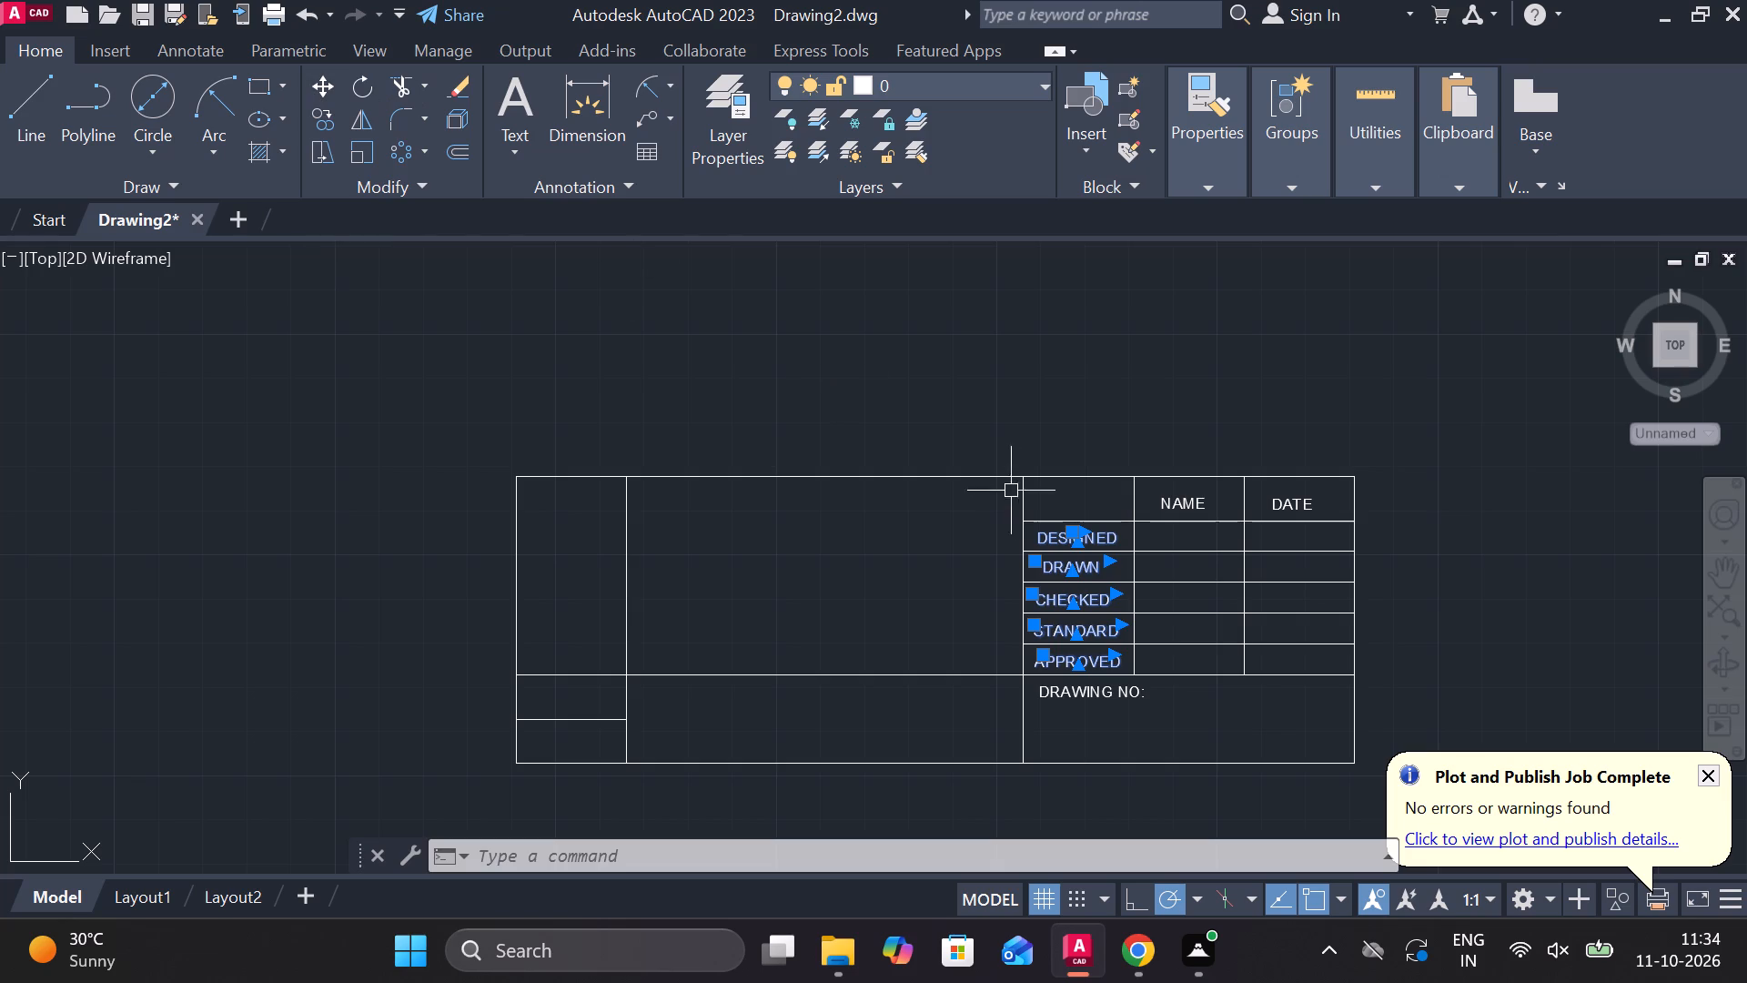
click(1226, 704)
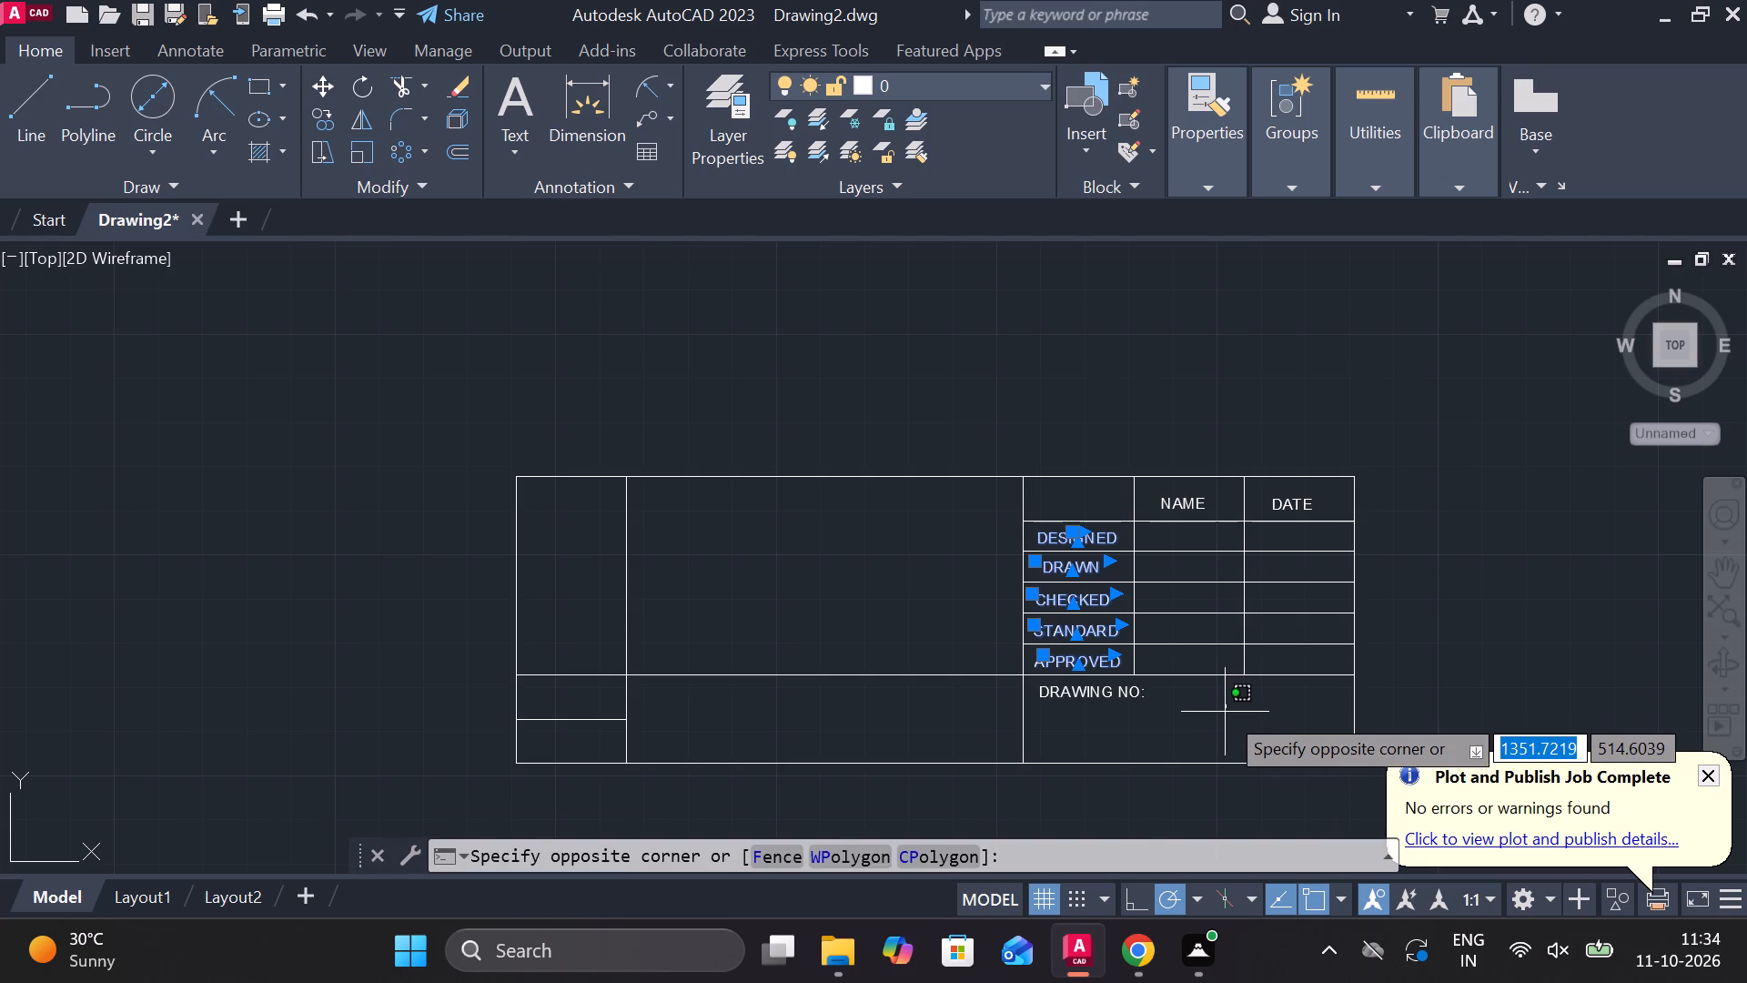
key(Escape)
key(Escape)
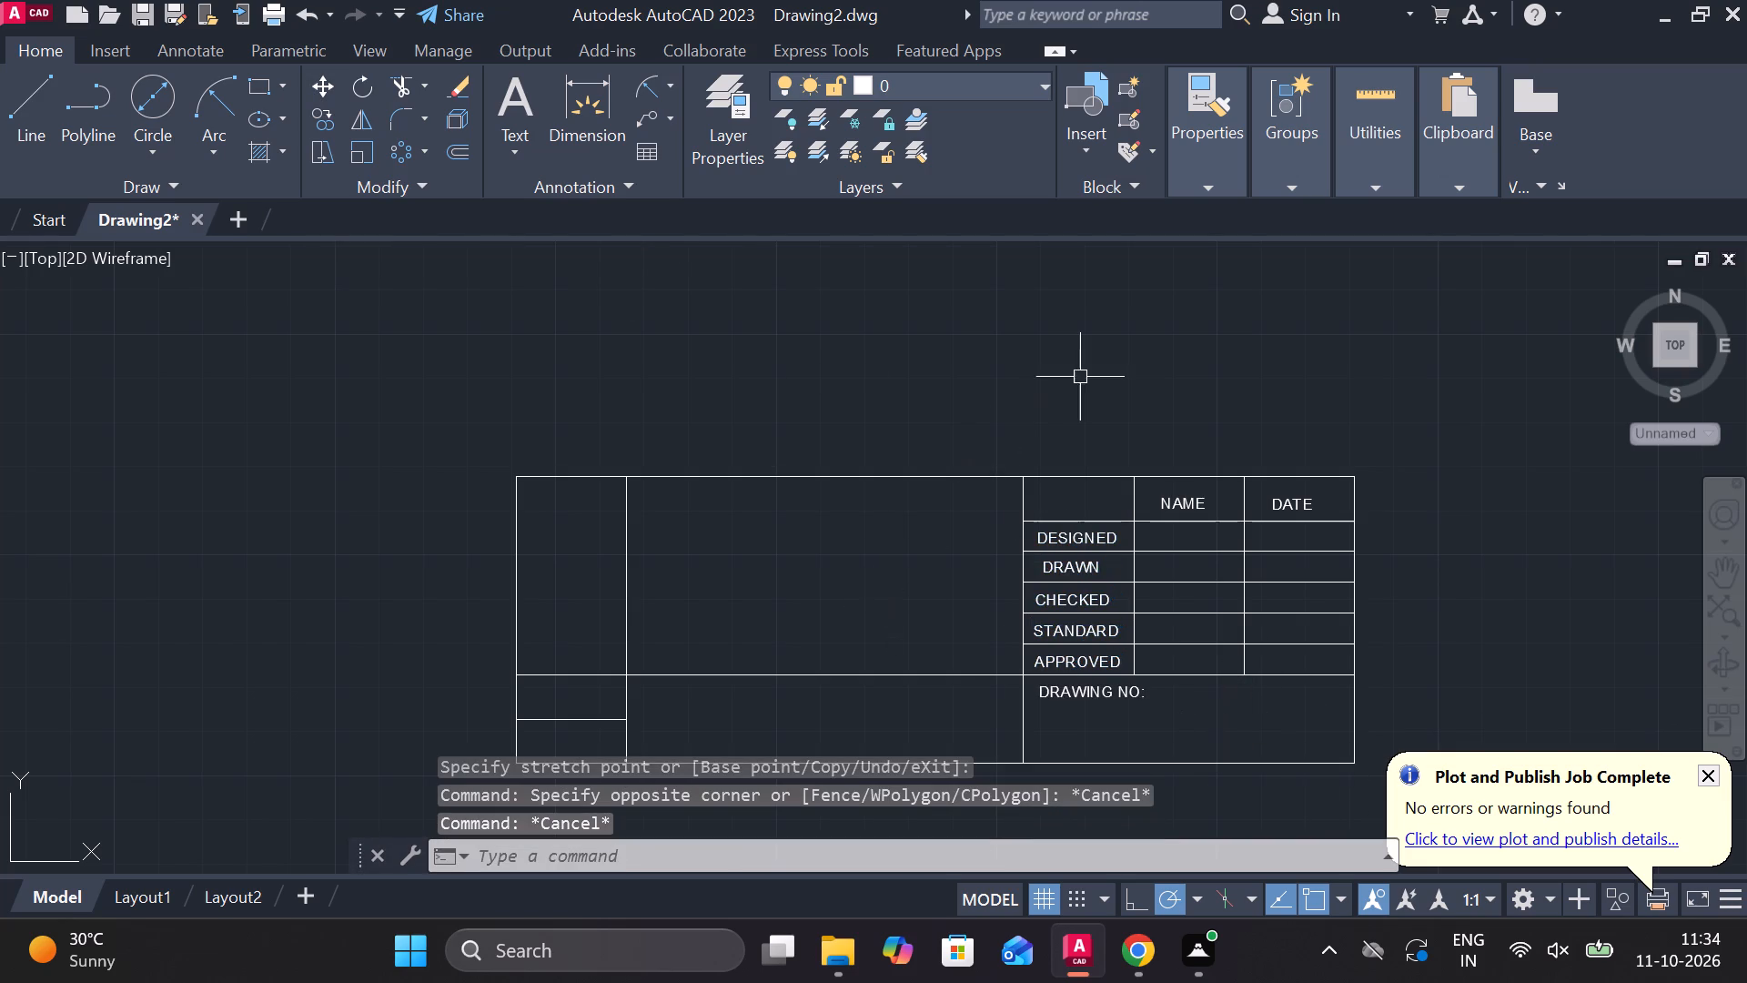
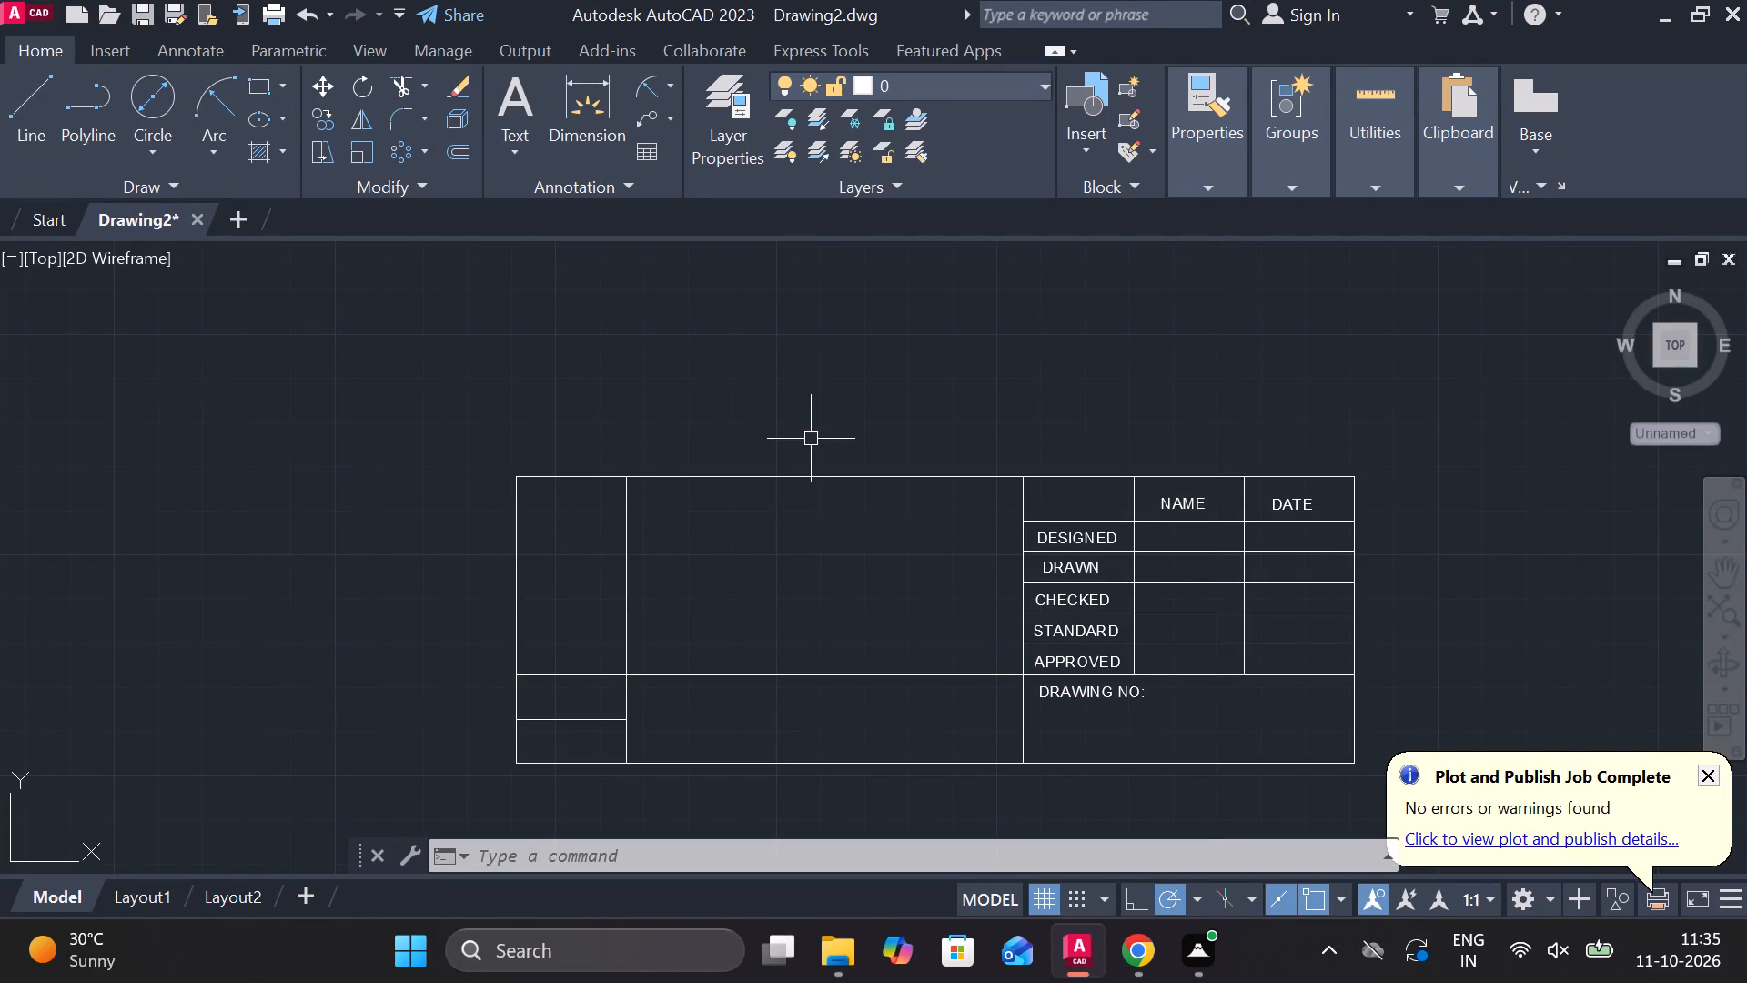
Add centred multiline text "SHEET NO: 1 OF 1" in the title block cell below and beside the DRAWING NO: label.
key(m)
key(t)
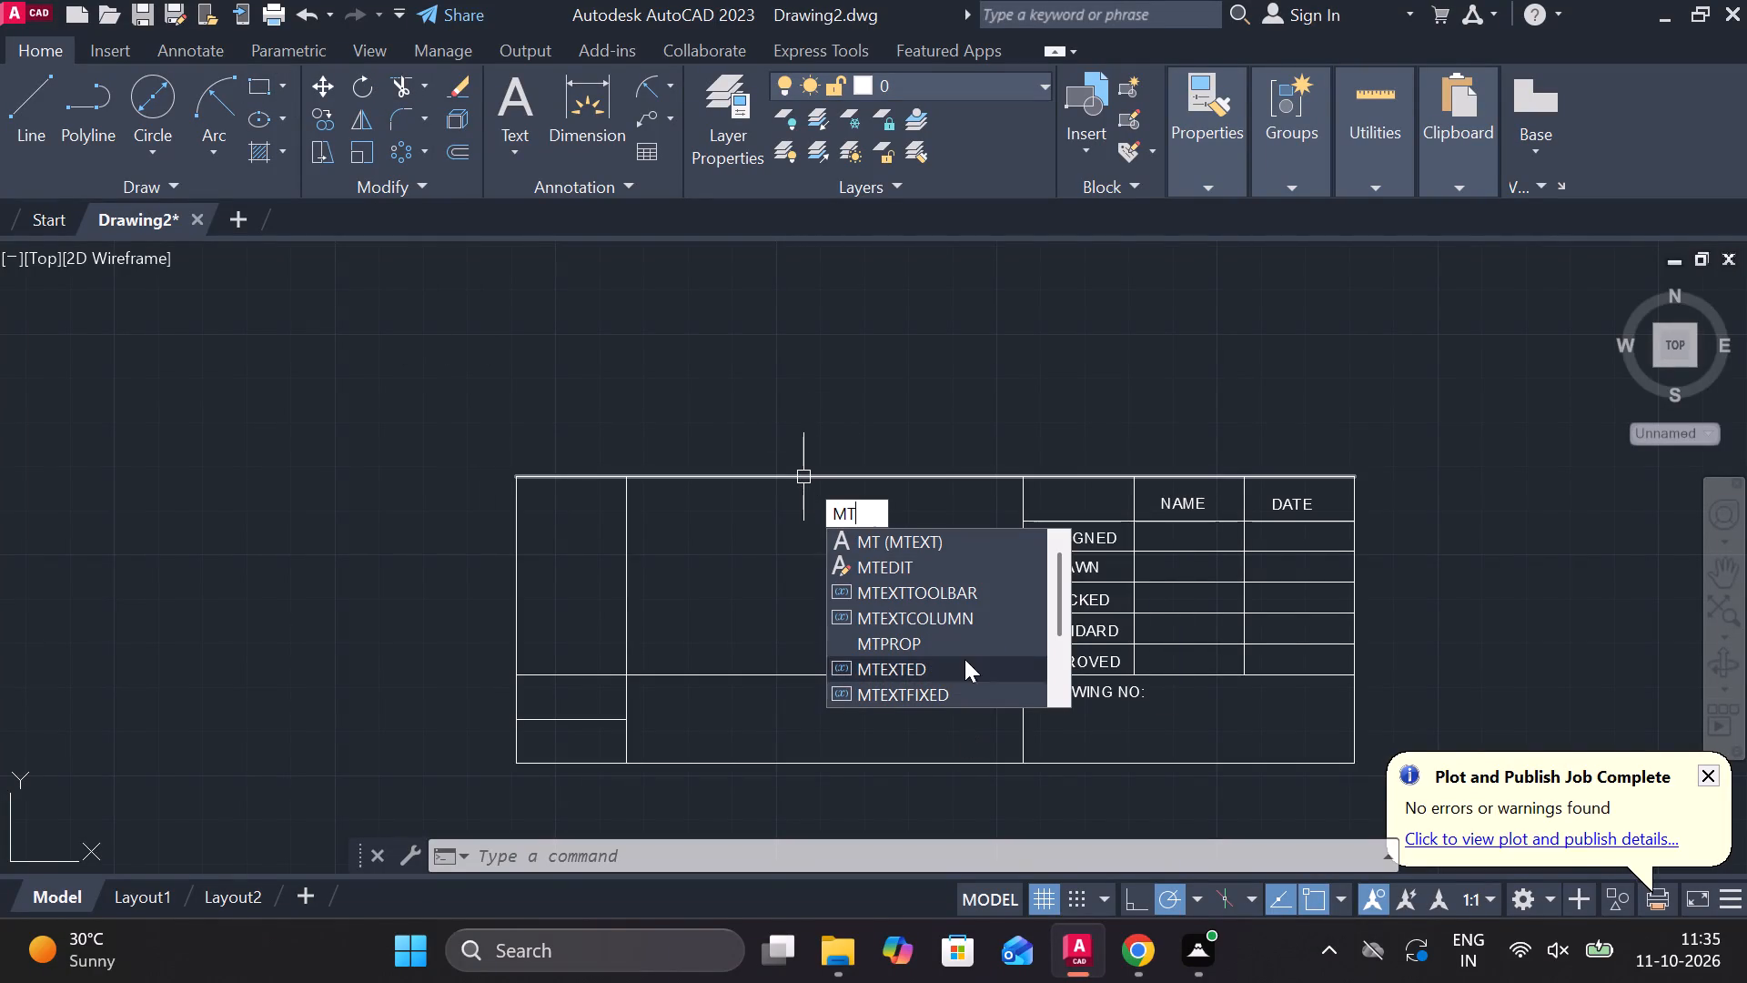
click(940, 548)
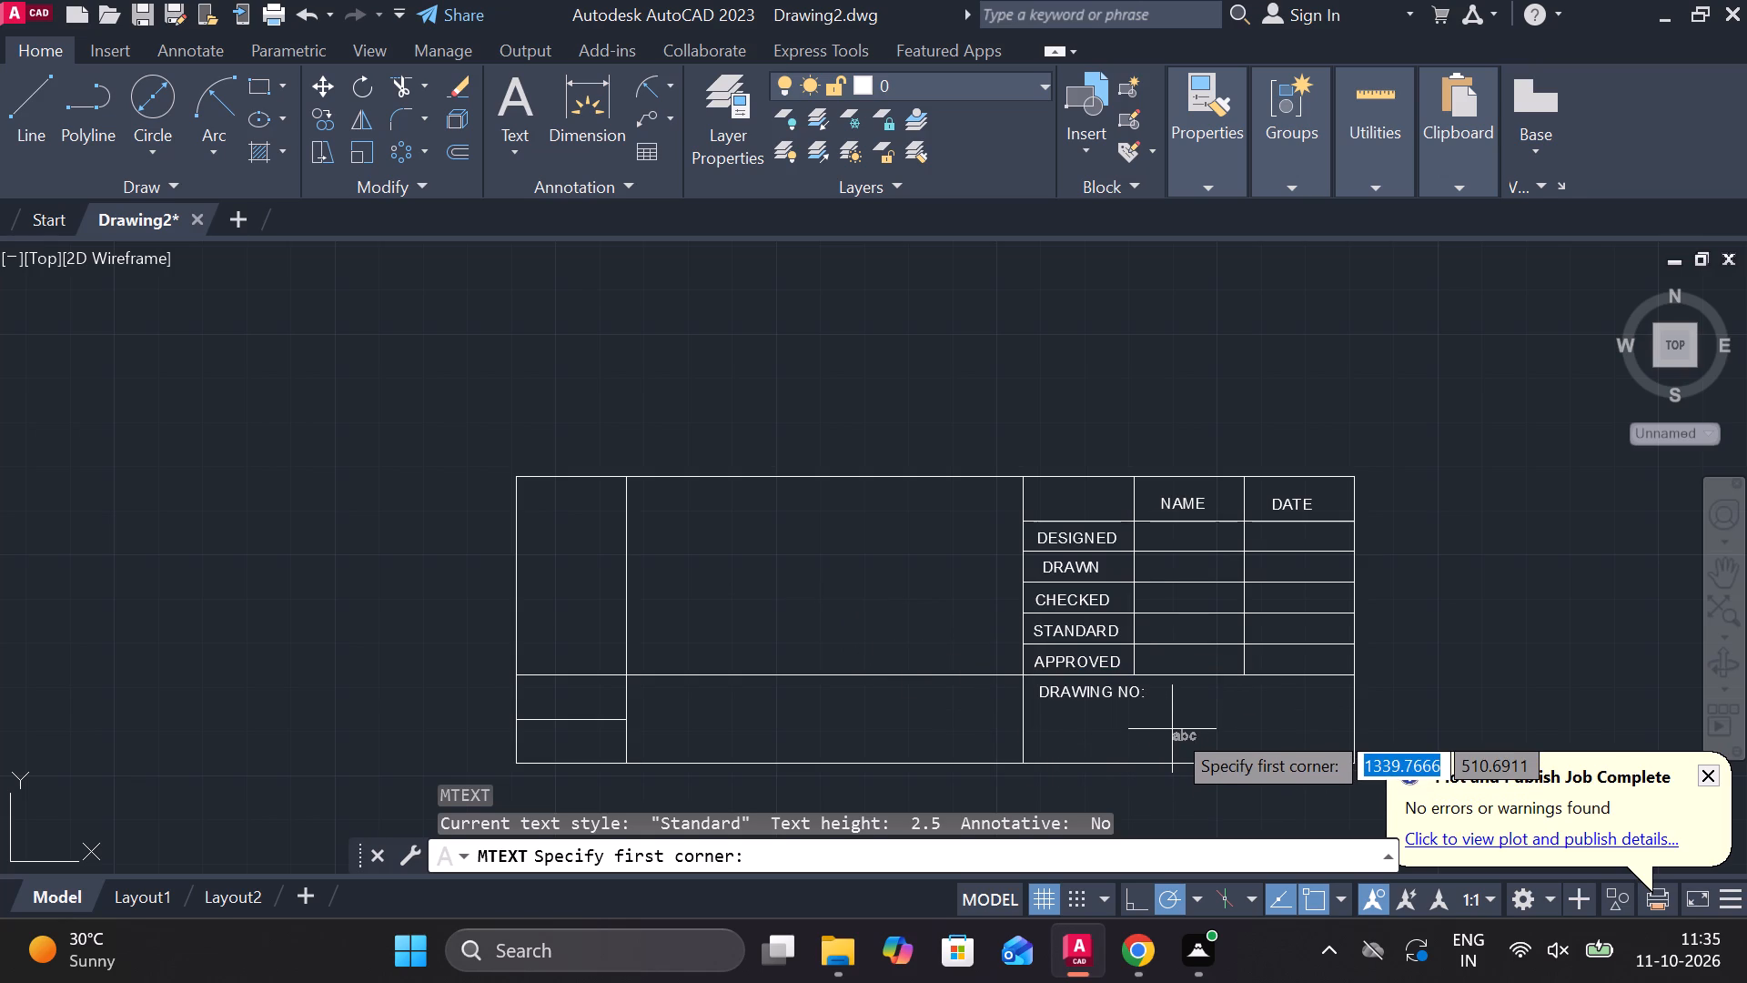
click(1172, 729)
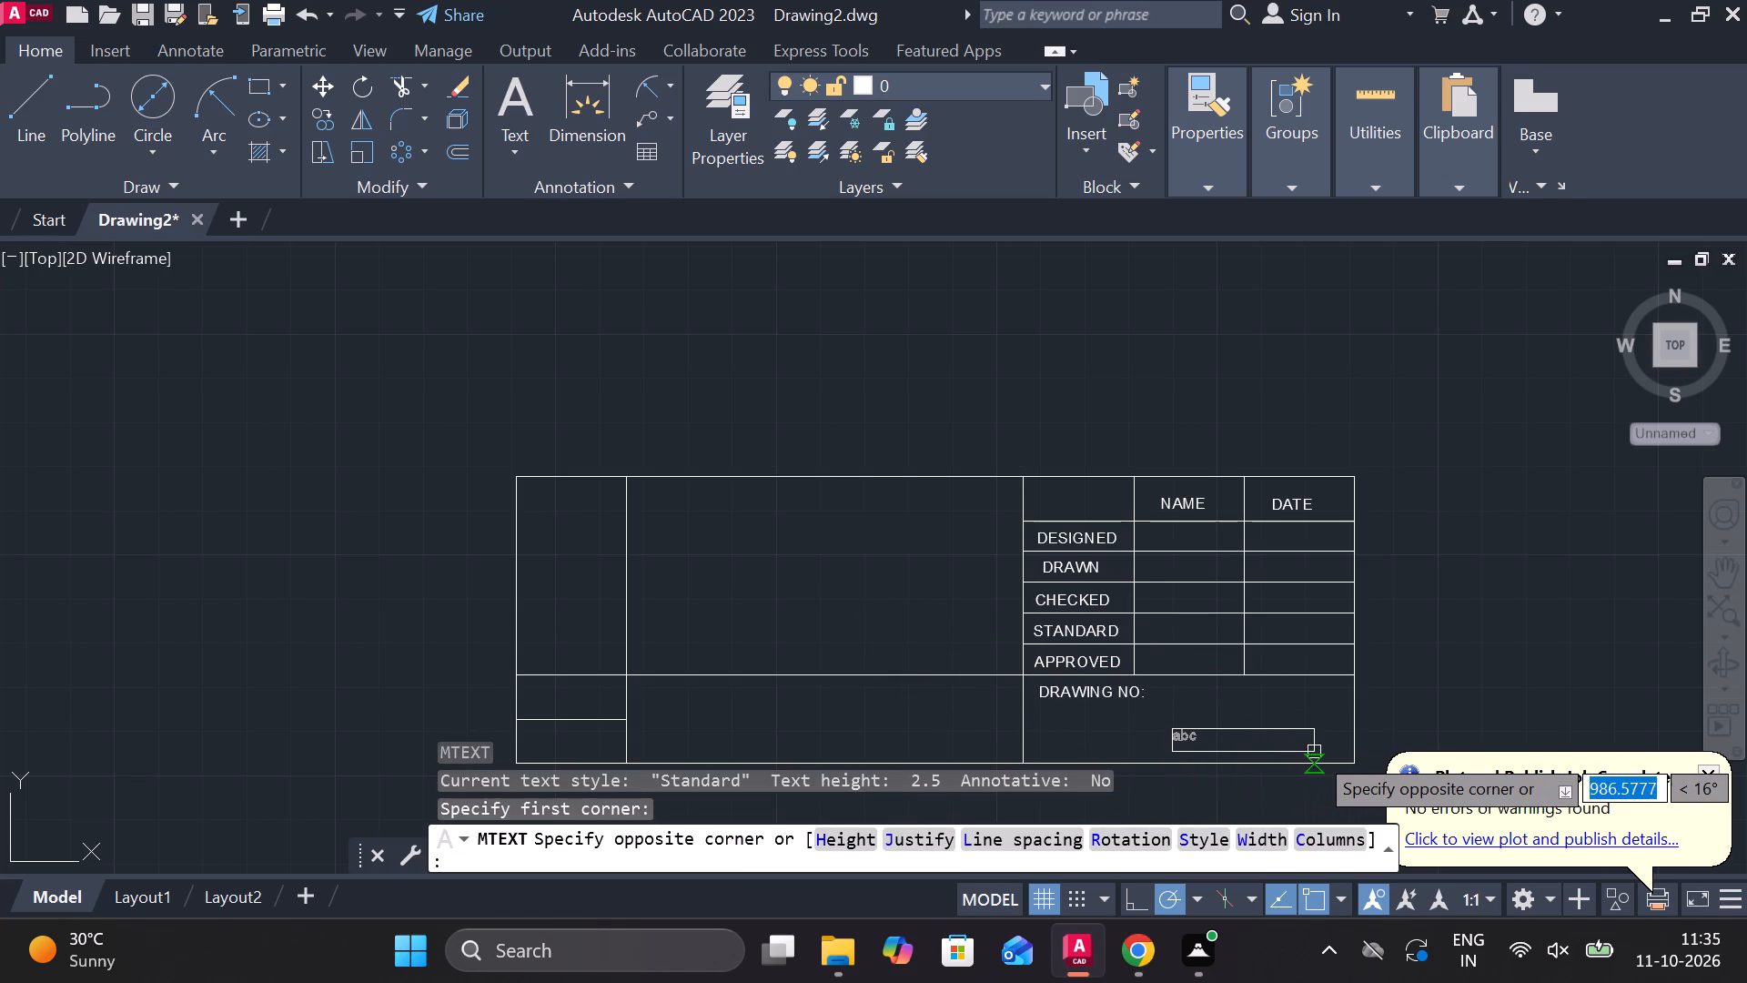
click(1323, 758)
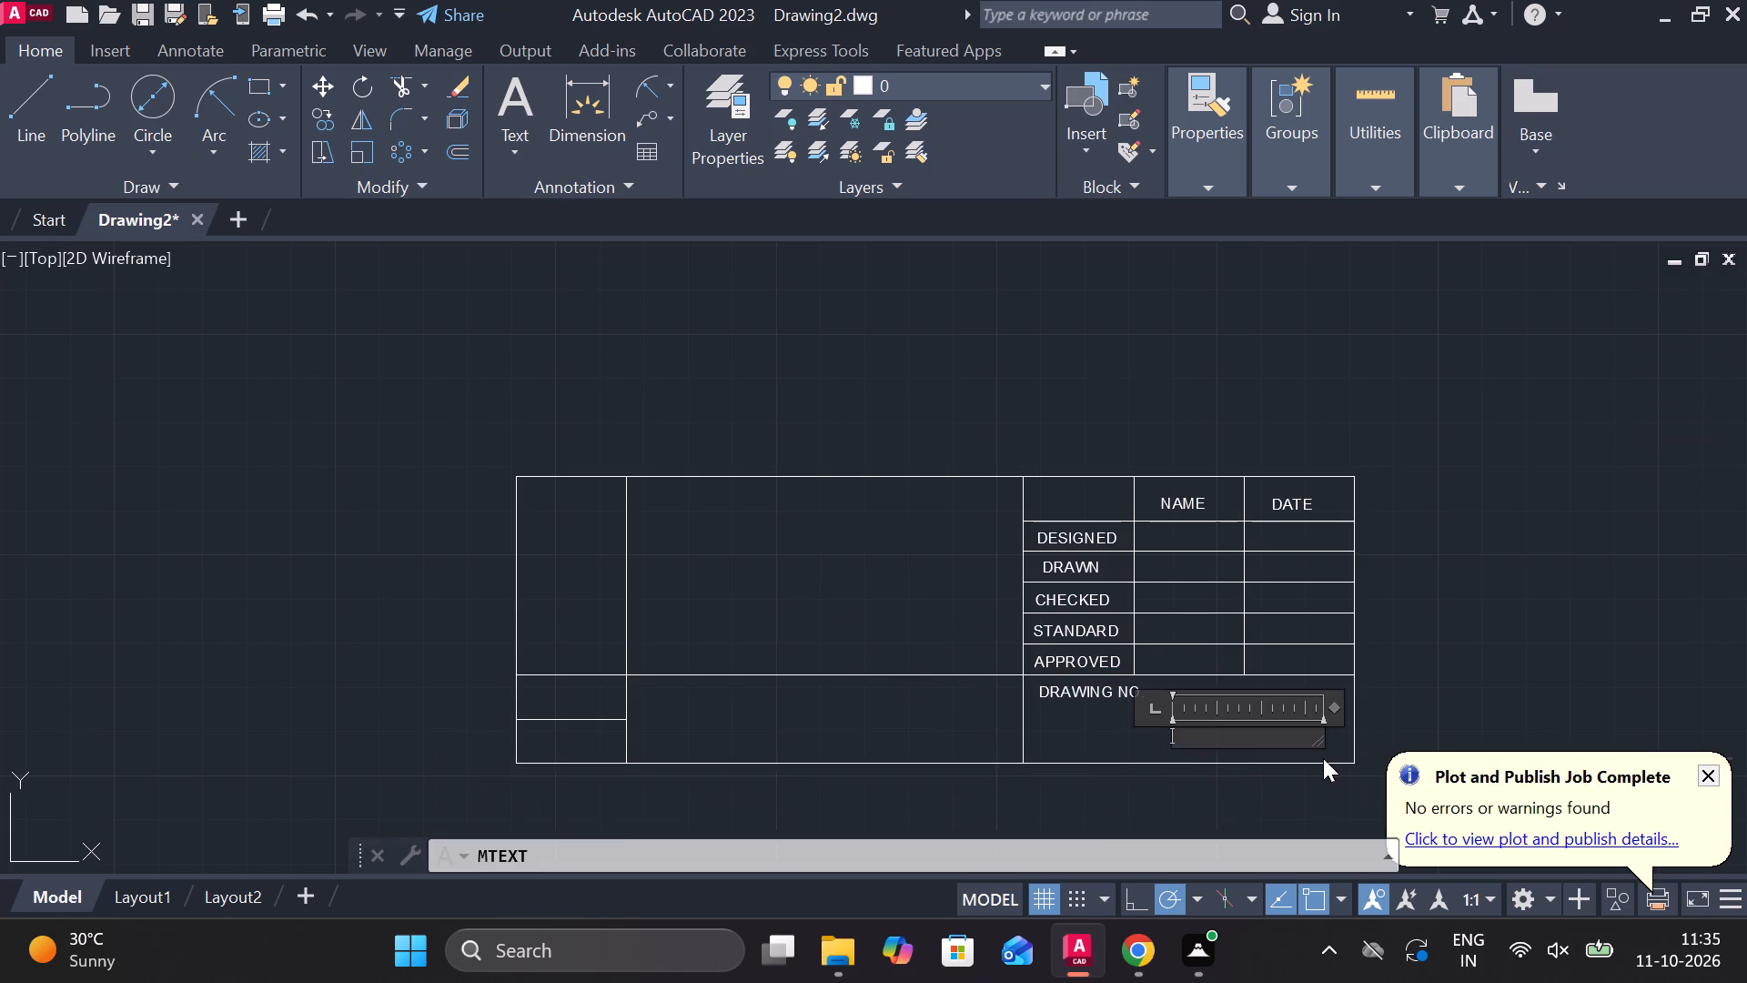
scroll(1163, 552, up, 1)
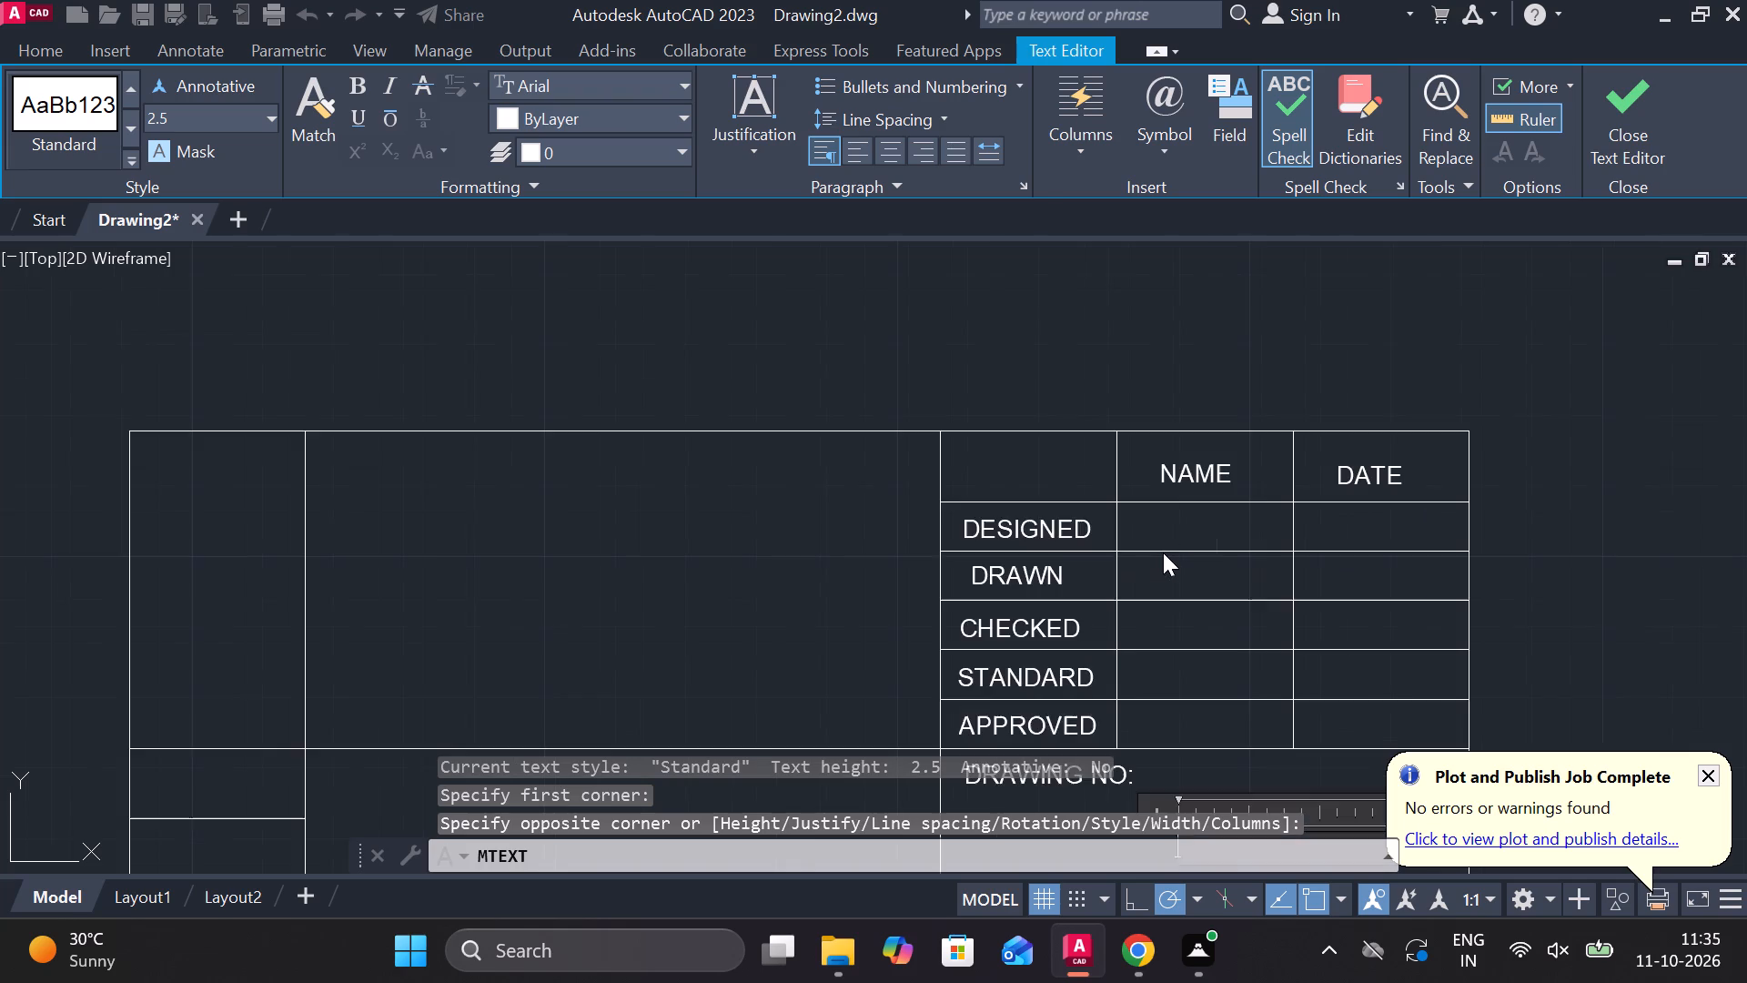
scroll(1163, 552, down, 2)
scroll(1162, 447, up, 1)
scroll(1162, 447, down, 1)
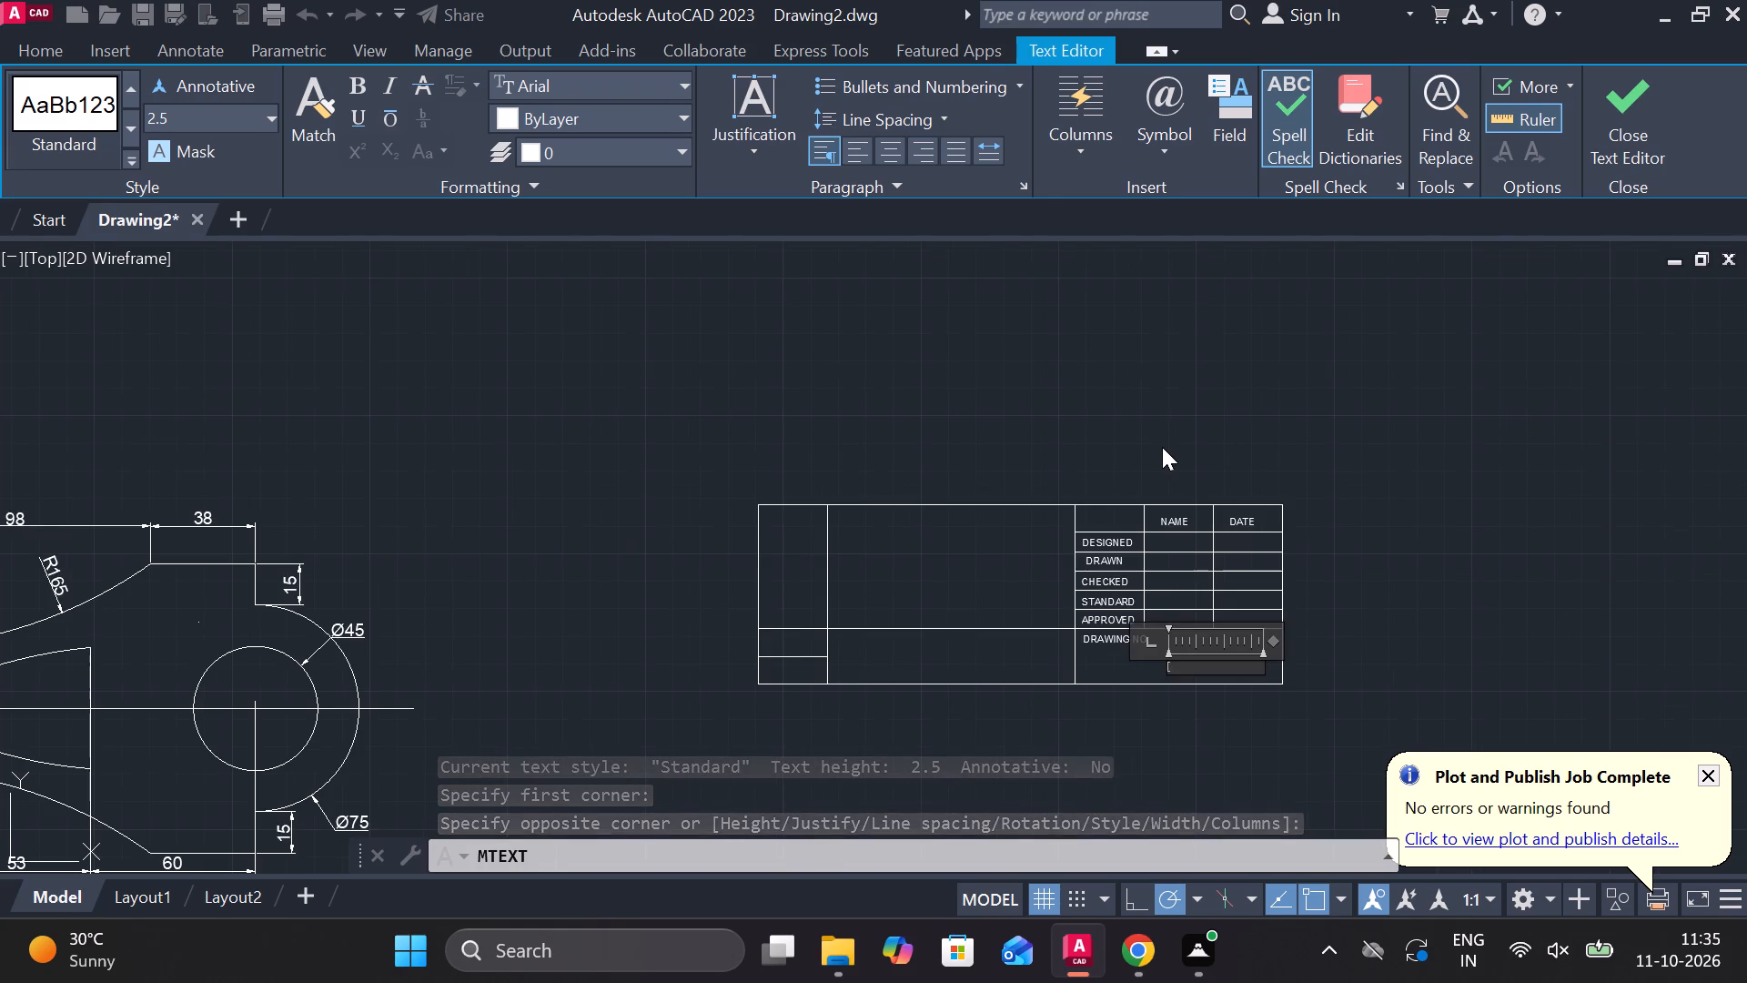
scroll(1182, 705, up, 2)
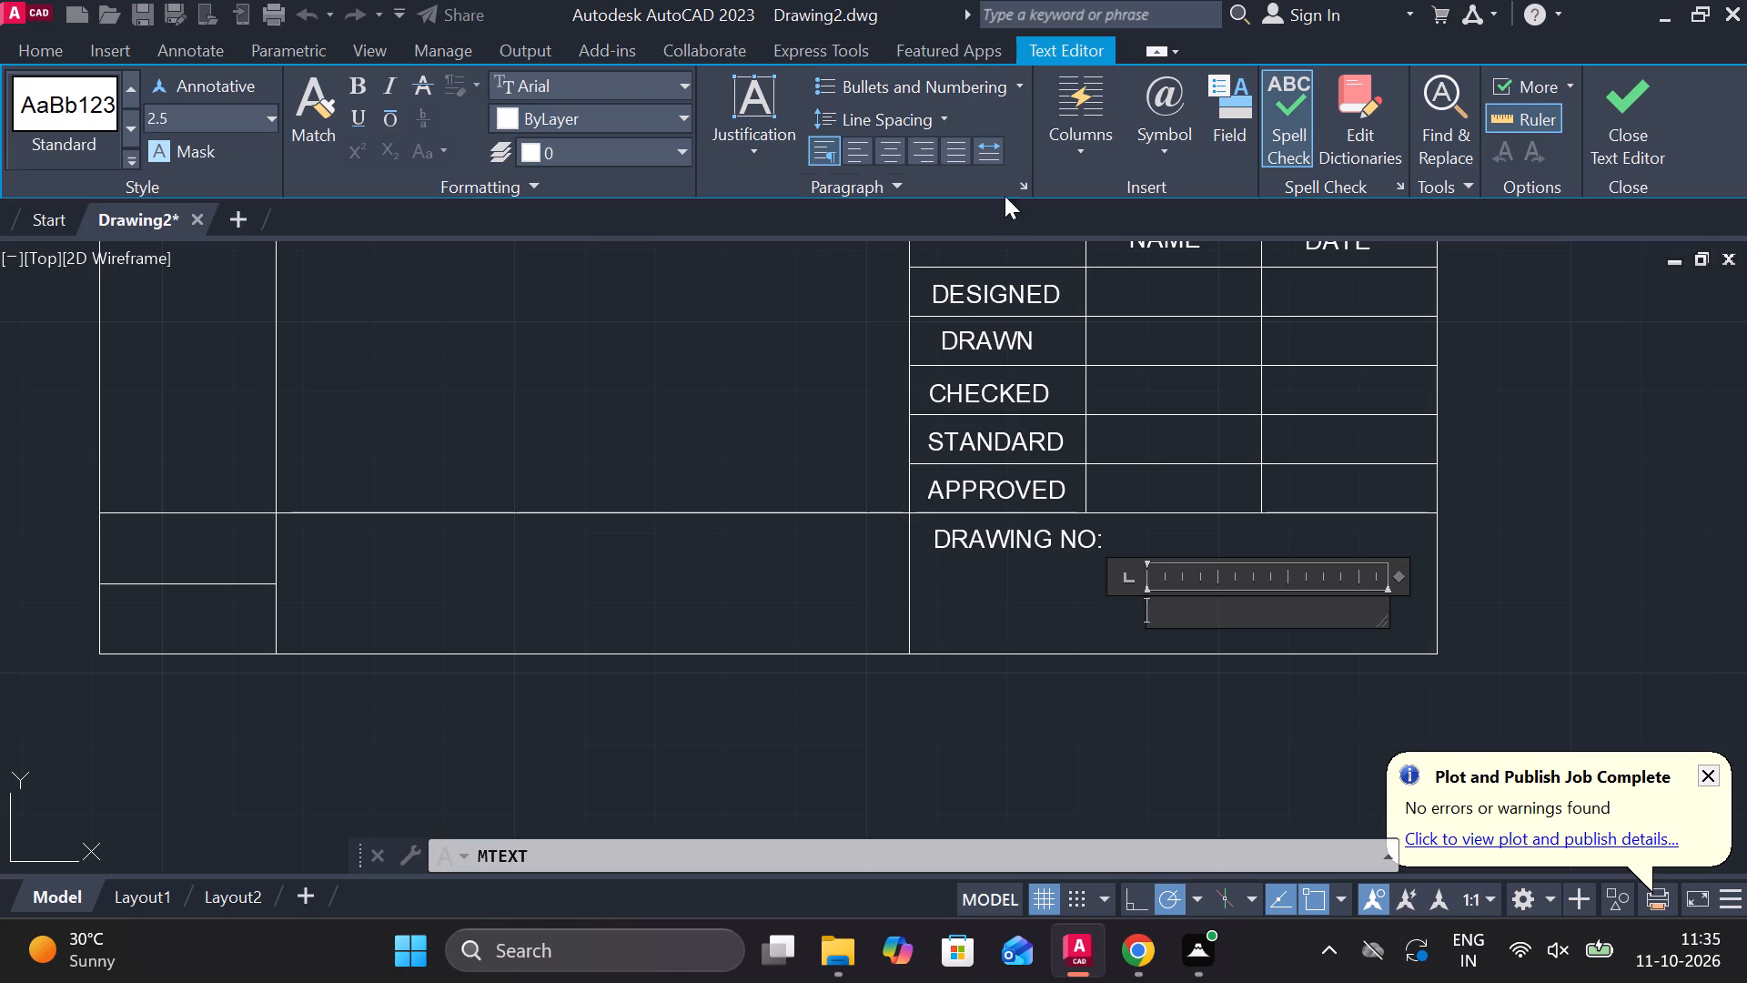
click(899, 157)
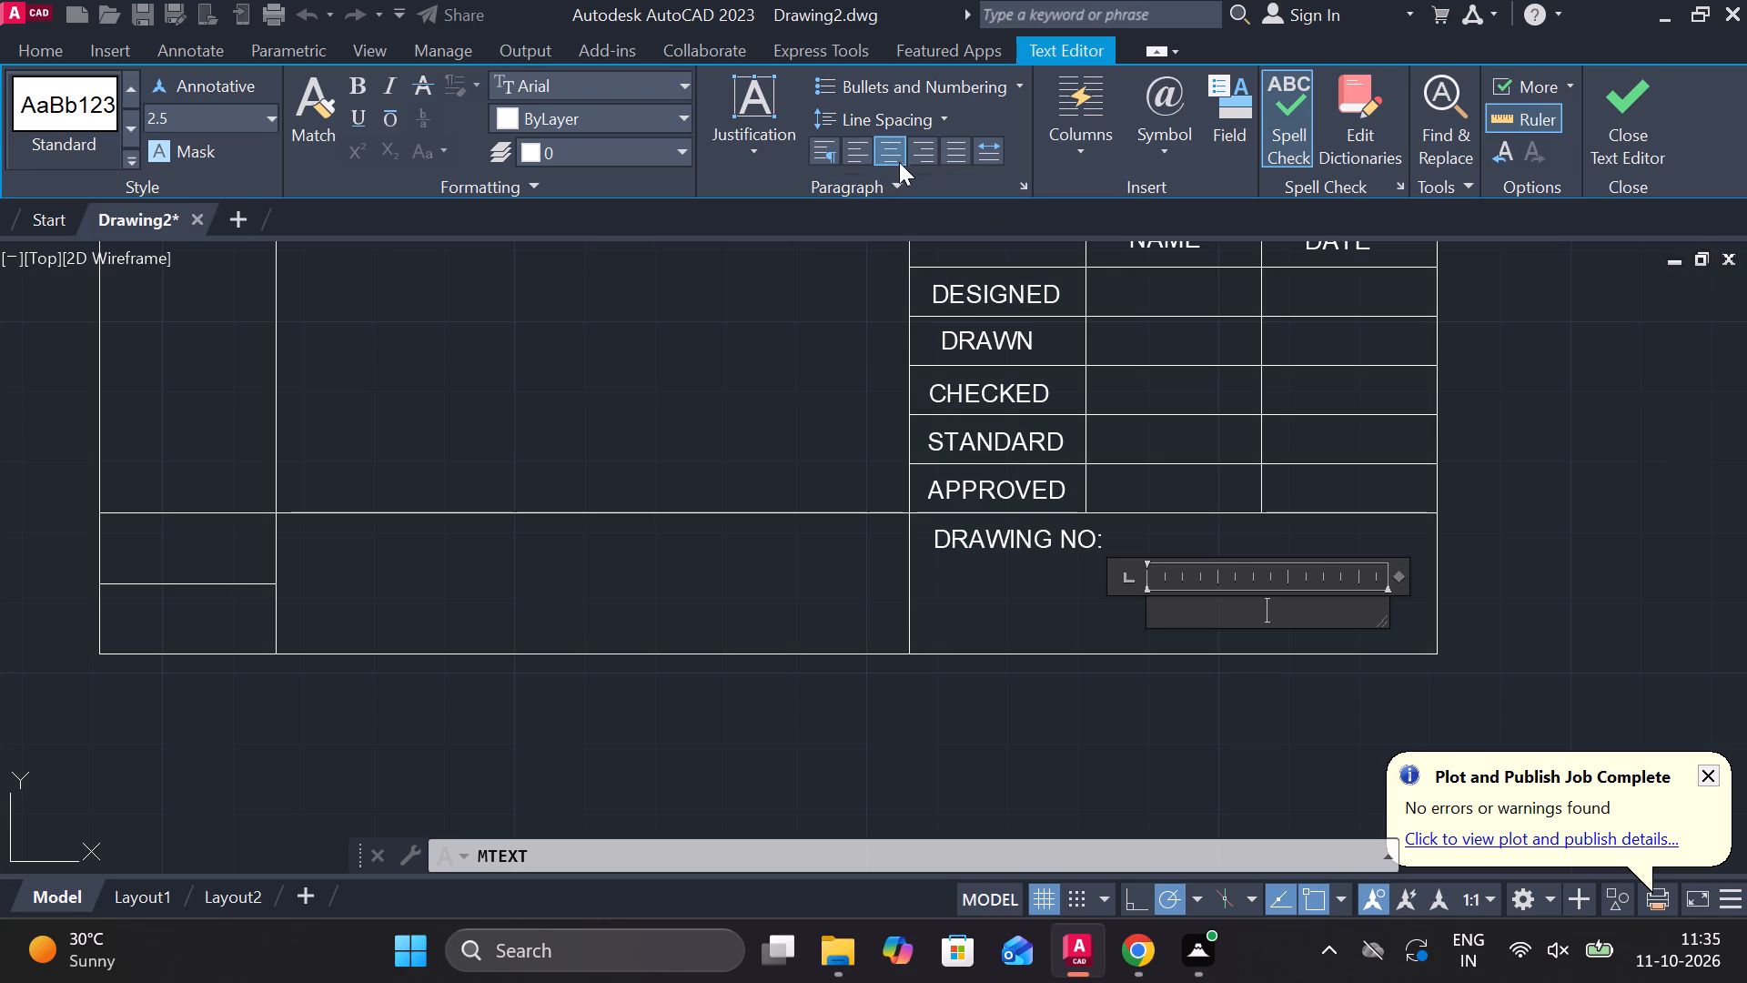
text(SHEE)
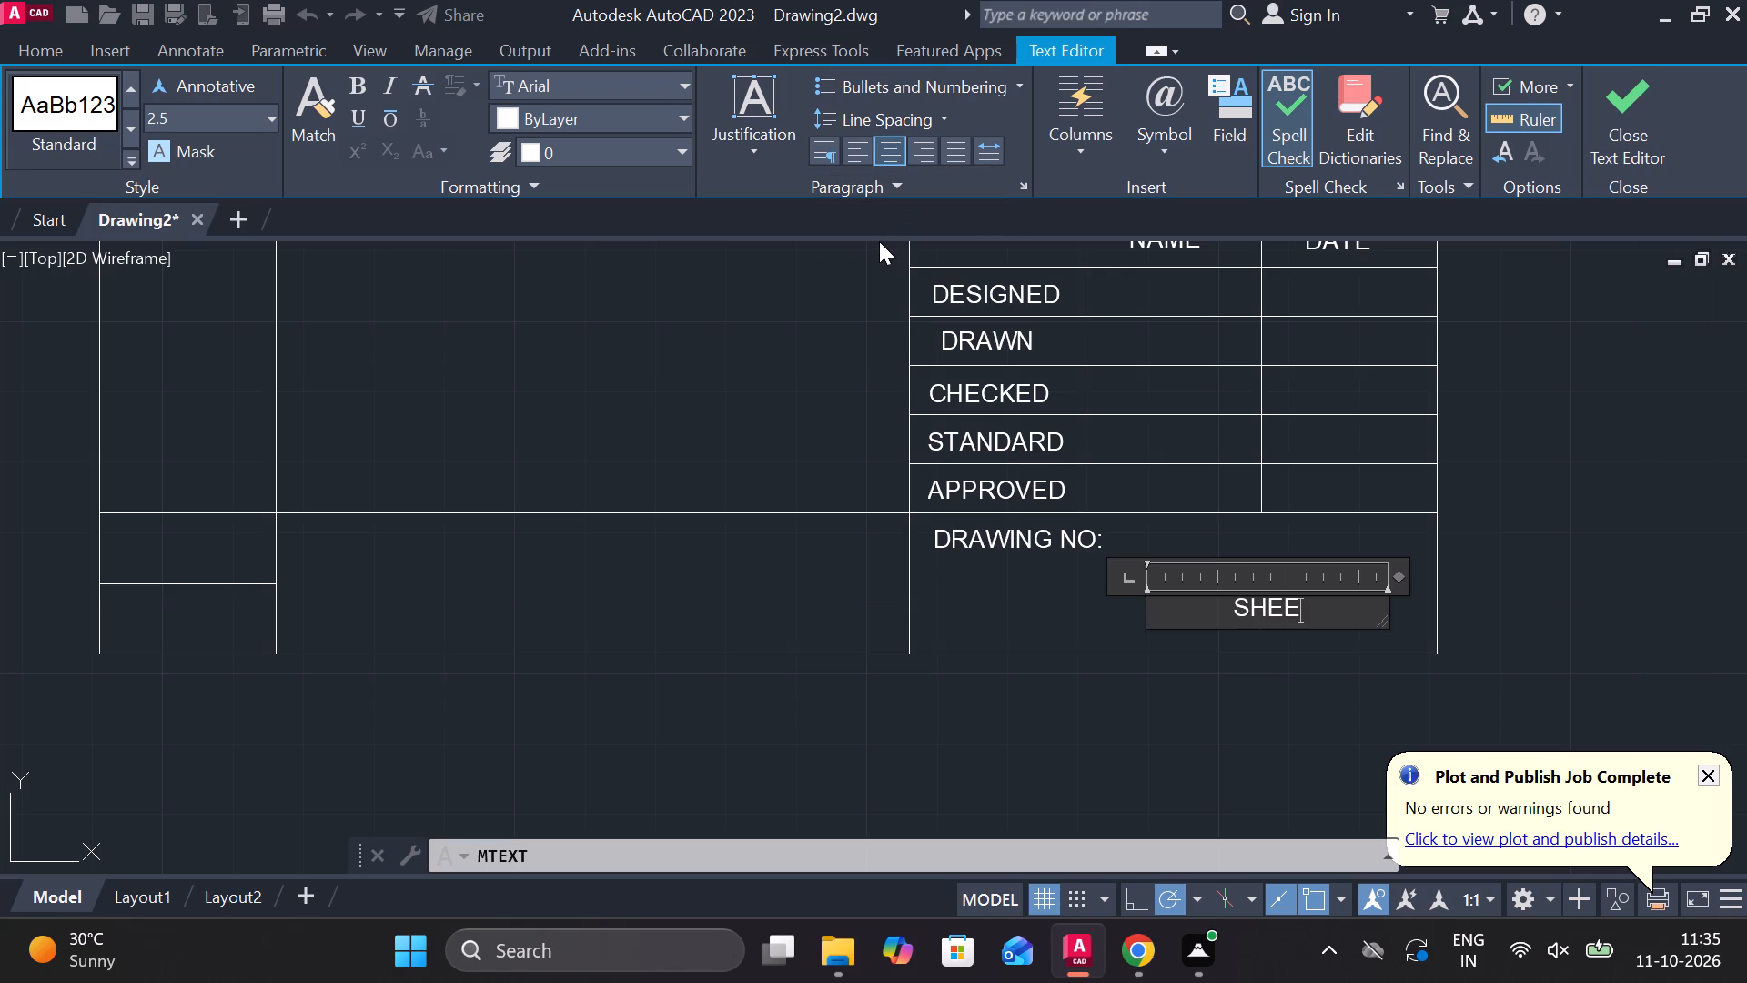
text(T NO)
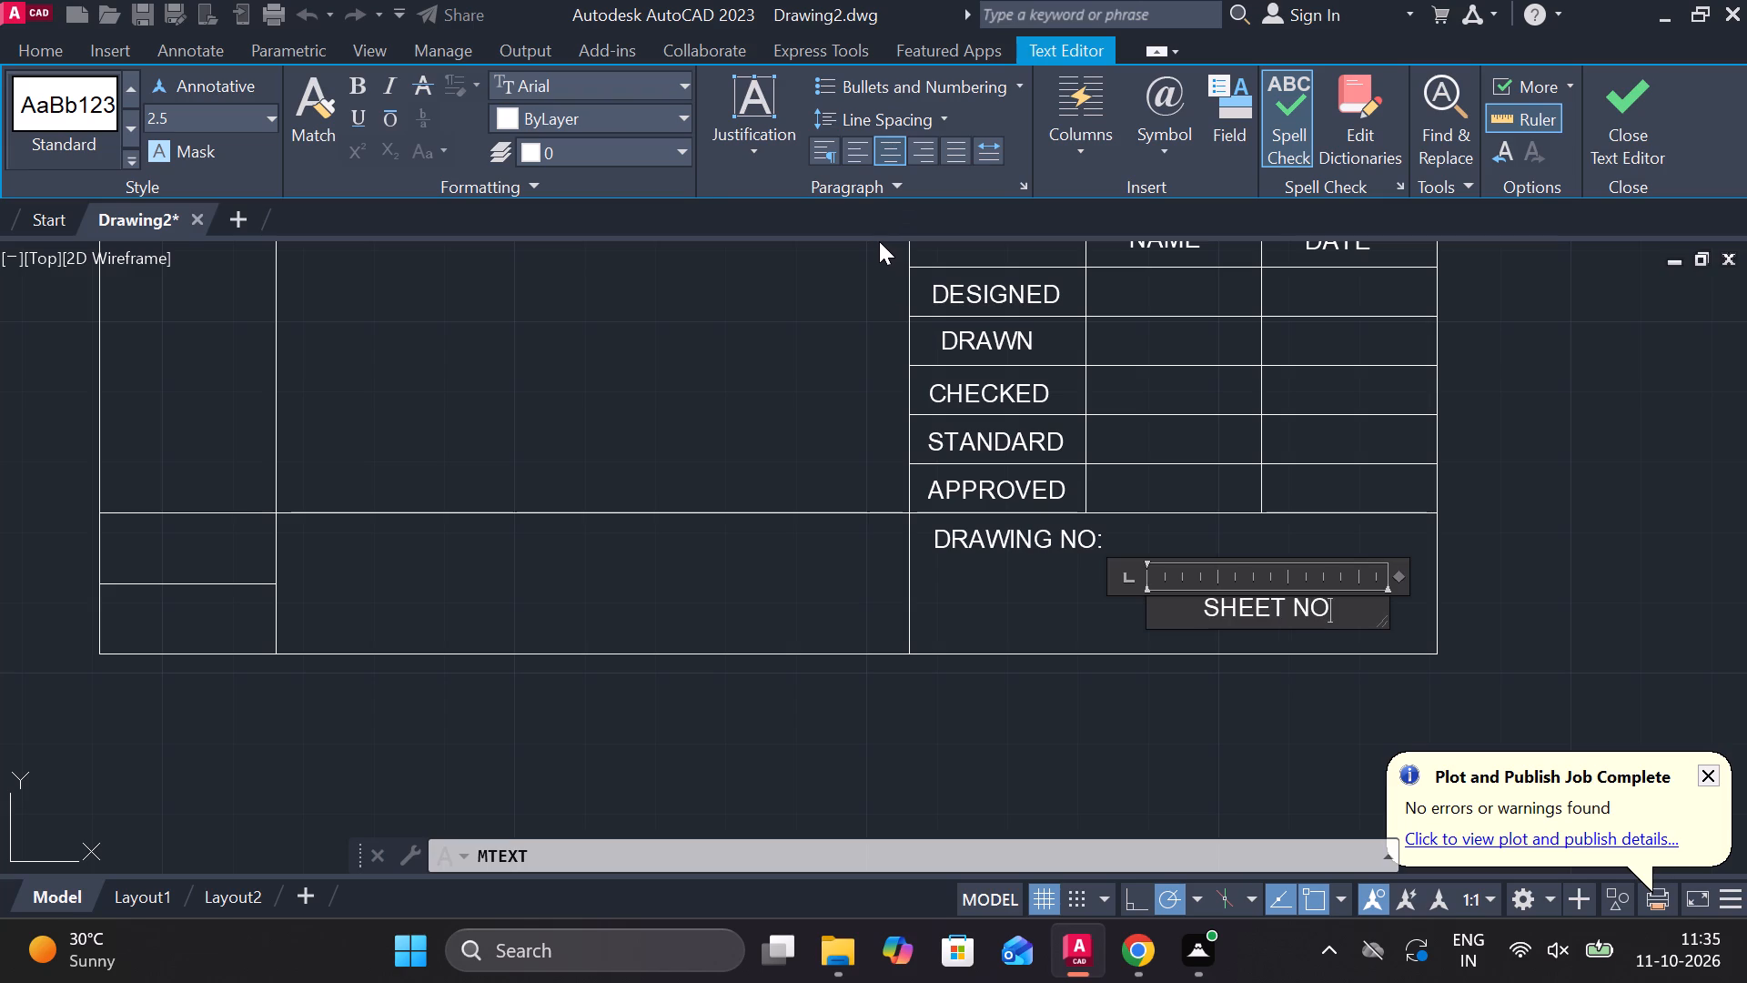
key(shift+colon)
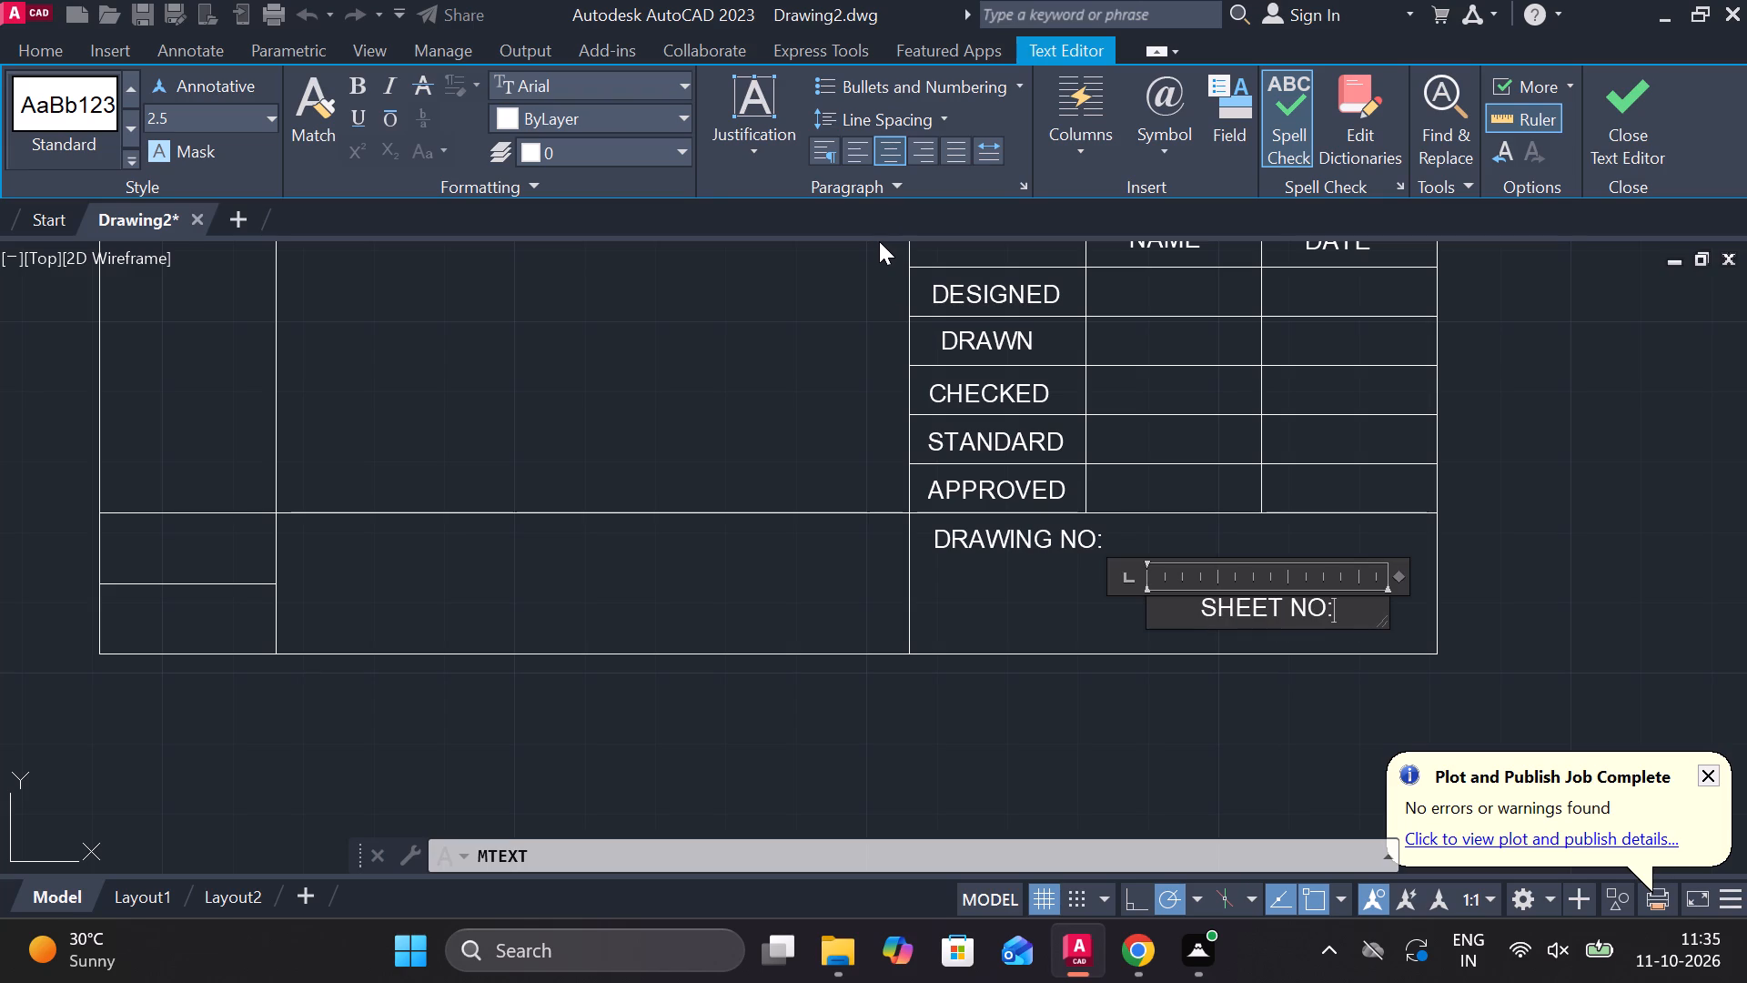
key(space)
text(1OF)
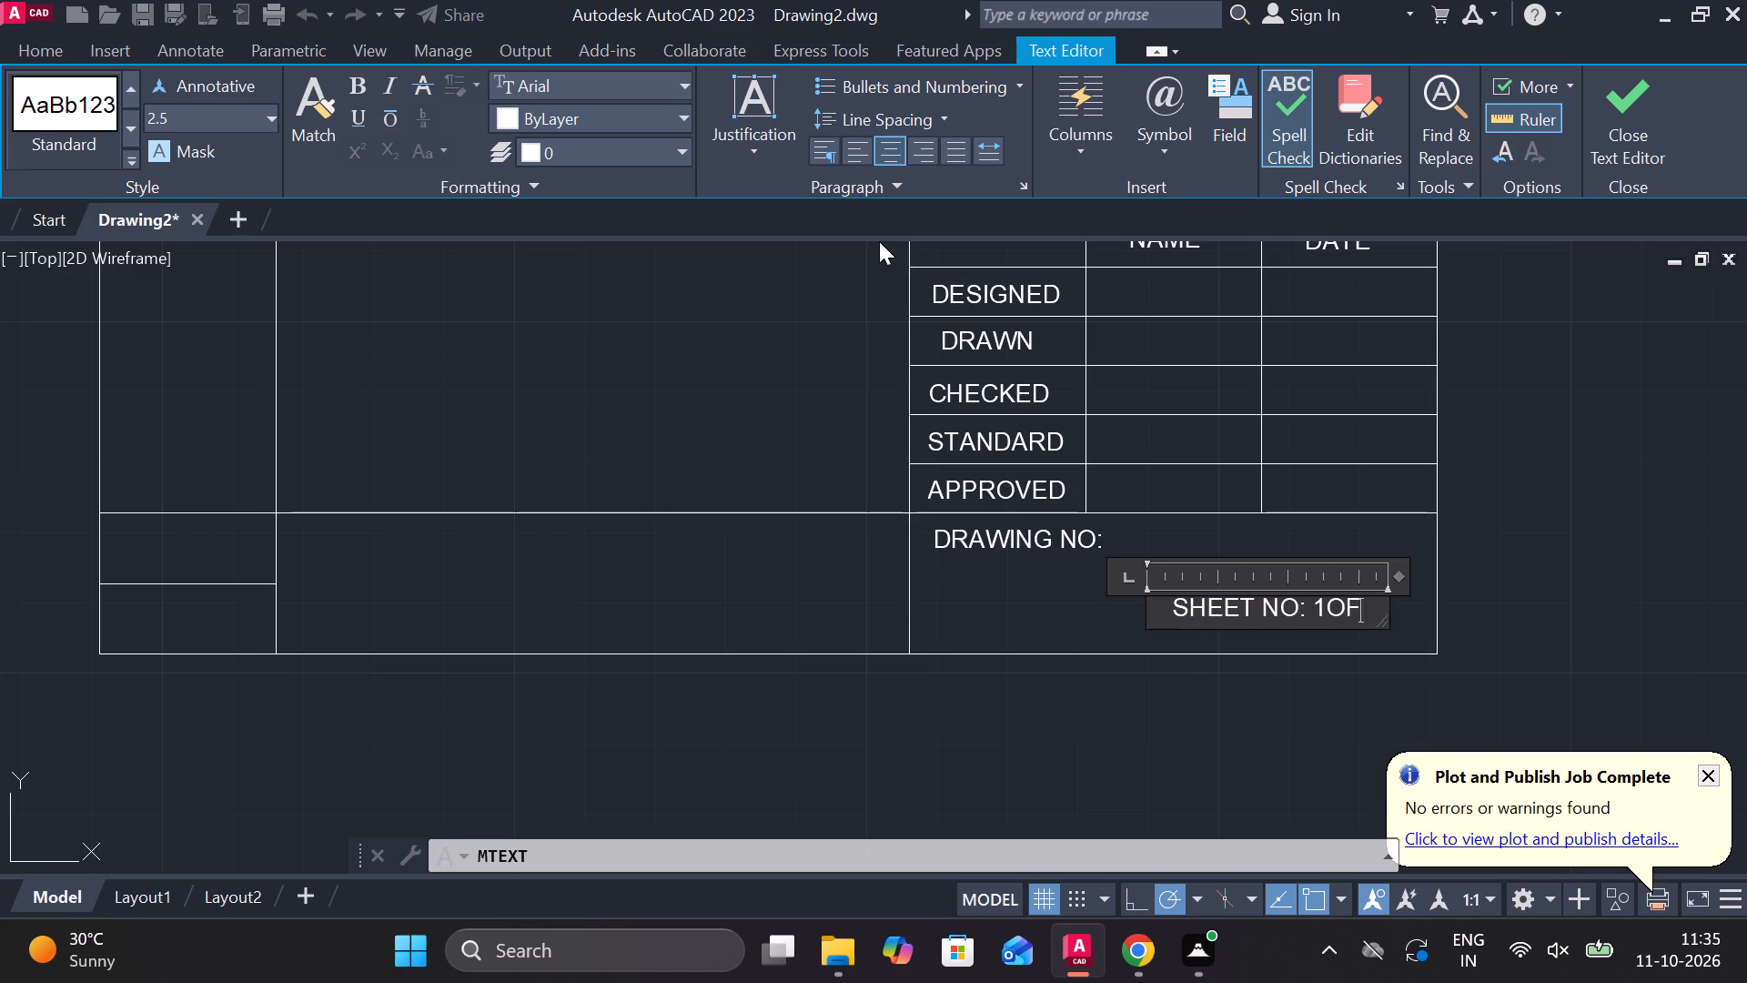
key(space)
key(1)
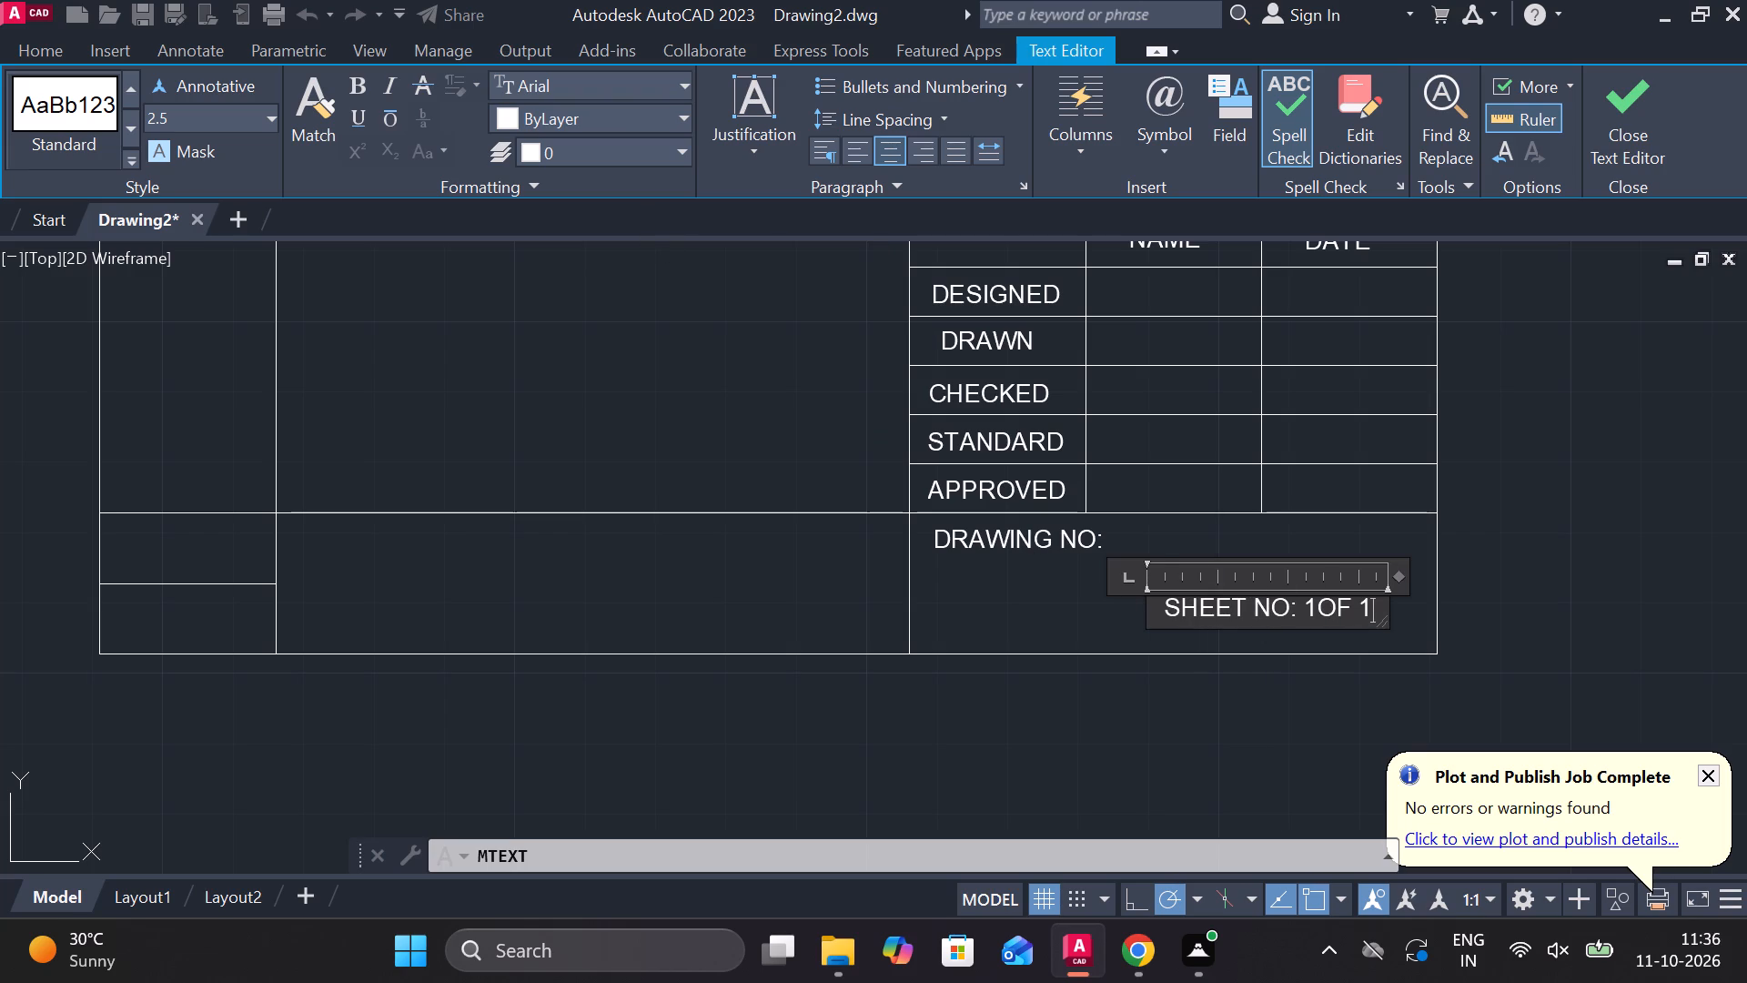
click(1318, 608)
key(space)
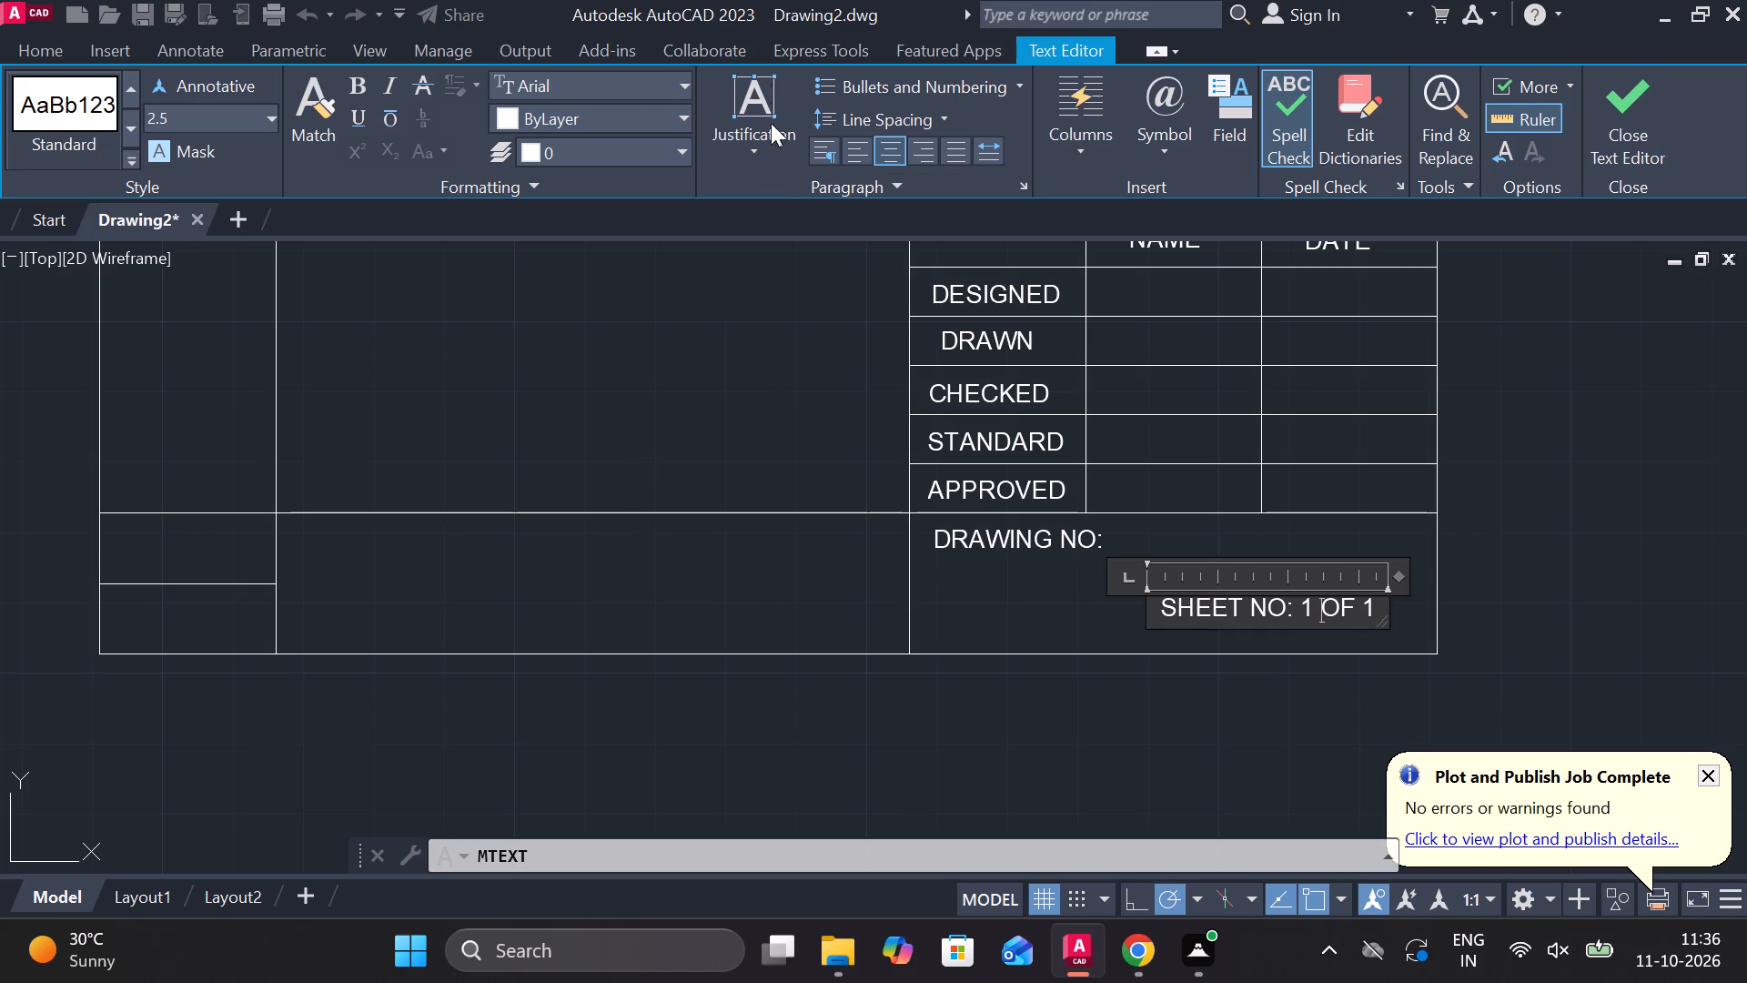
click(1638, 107)
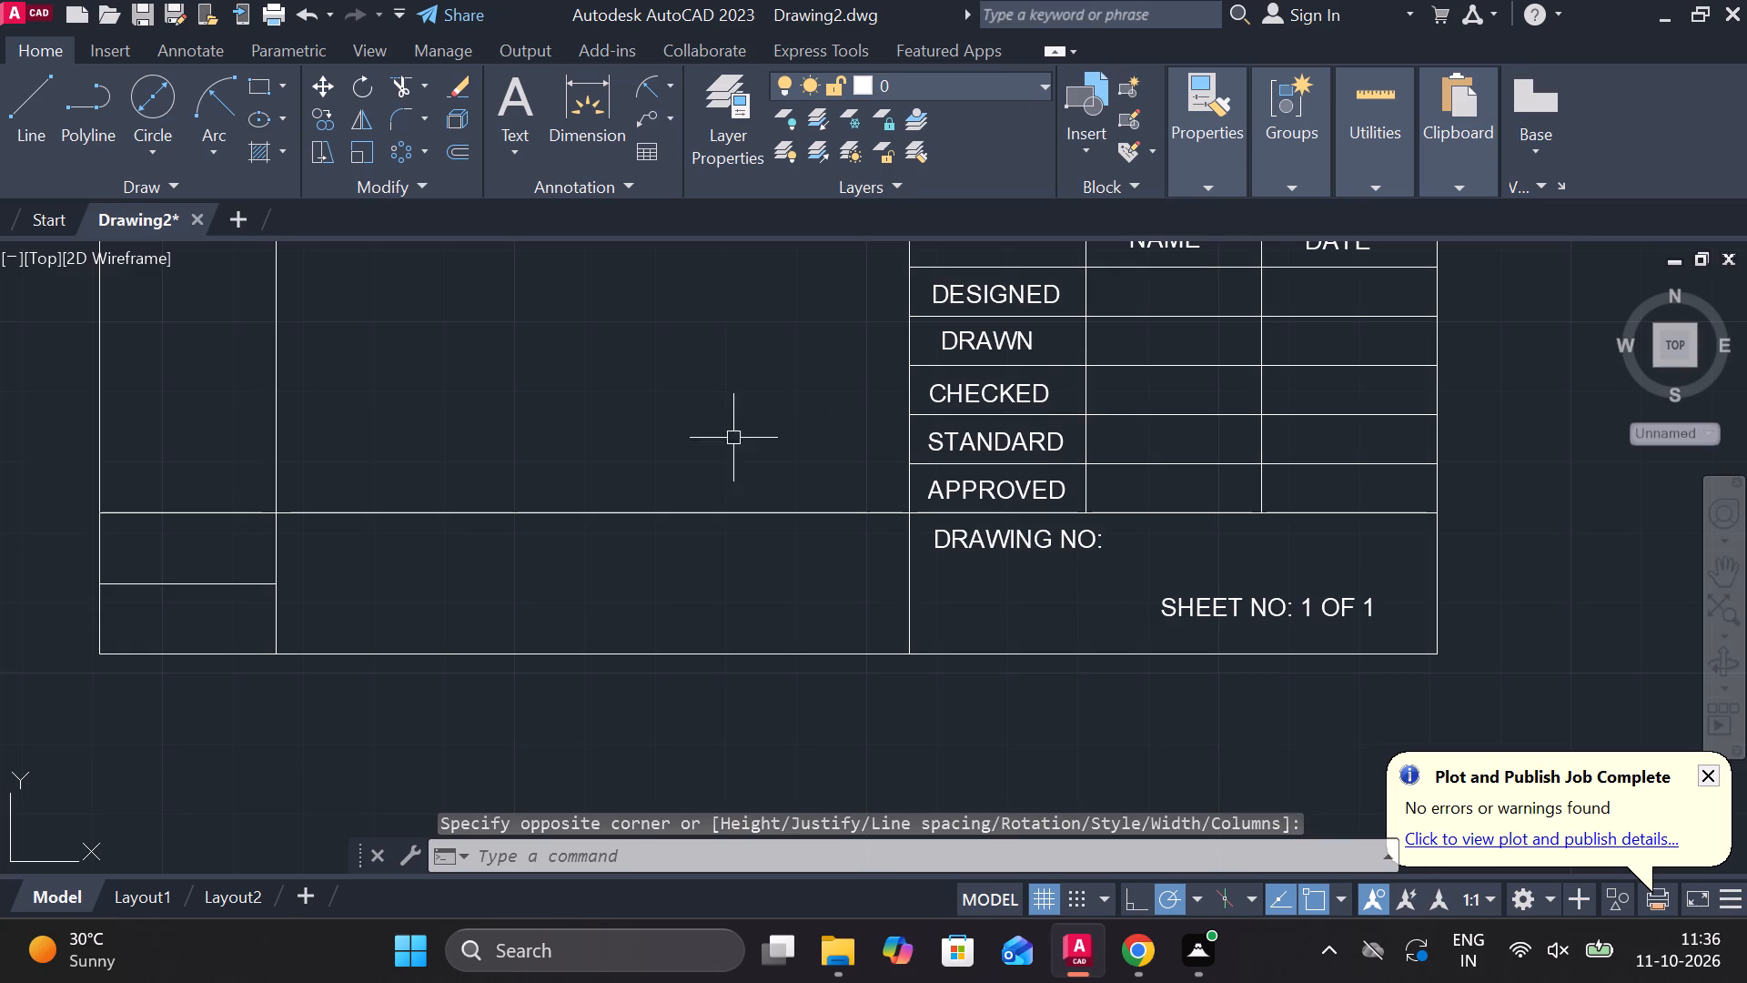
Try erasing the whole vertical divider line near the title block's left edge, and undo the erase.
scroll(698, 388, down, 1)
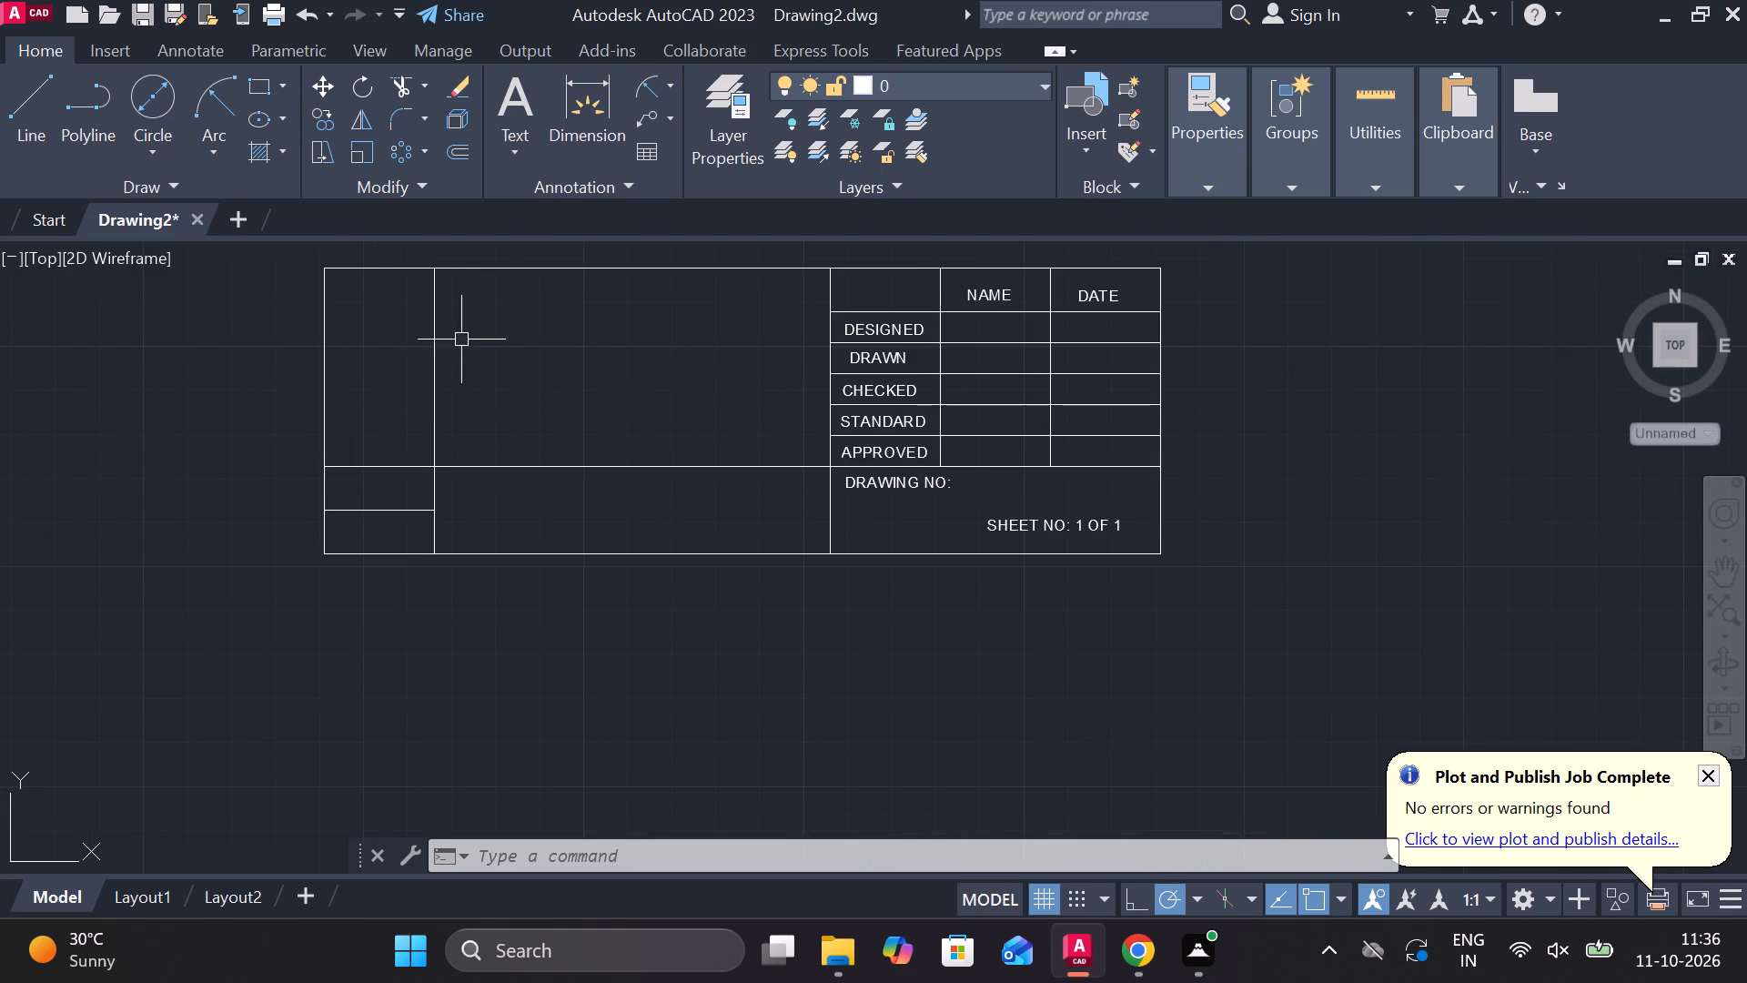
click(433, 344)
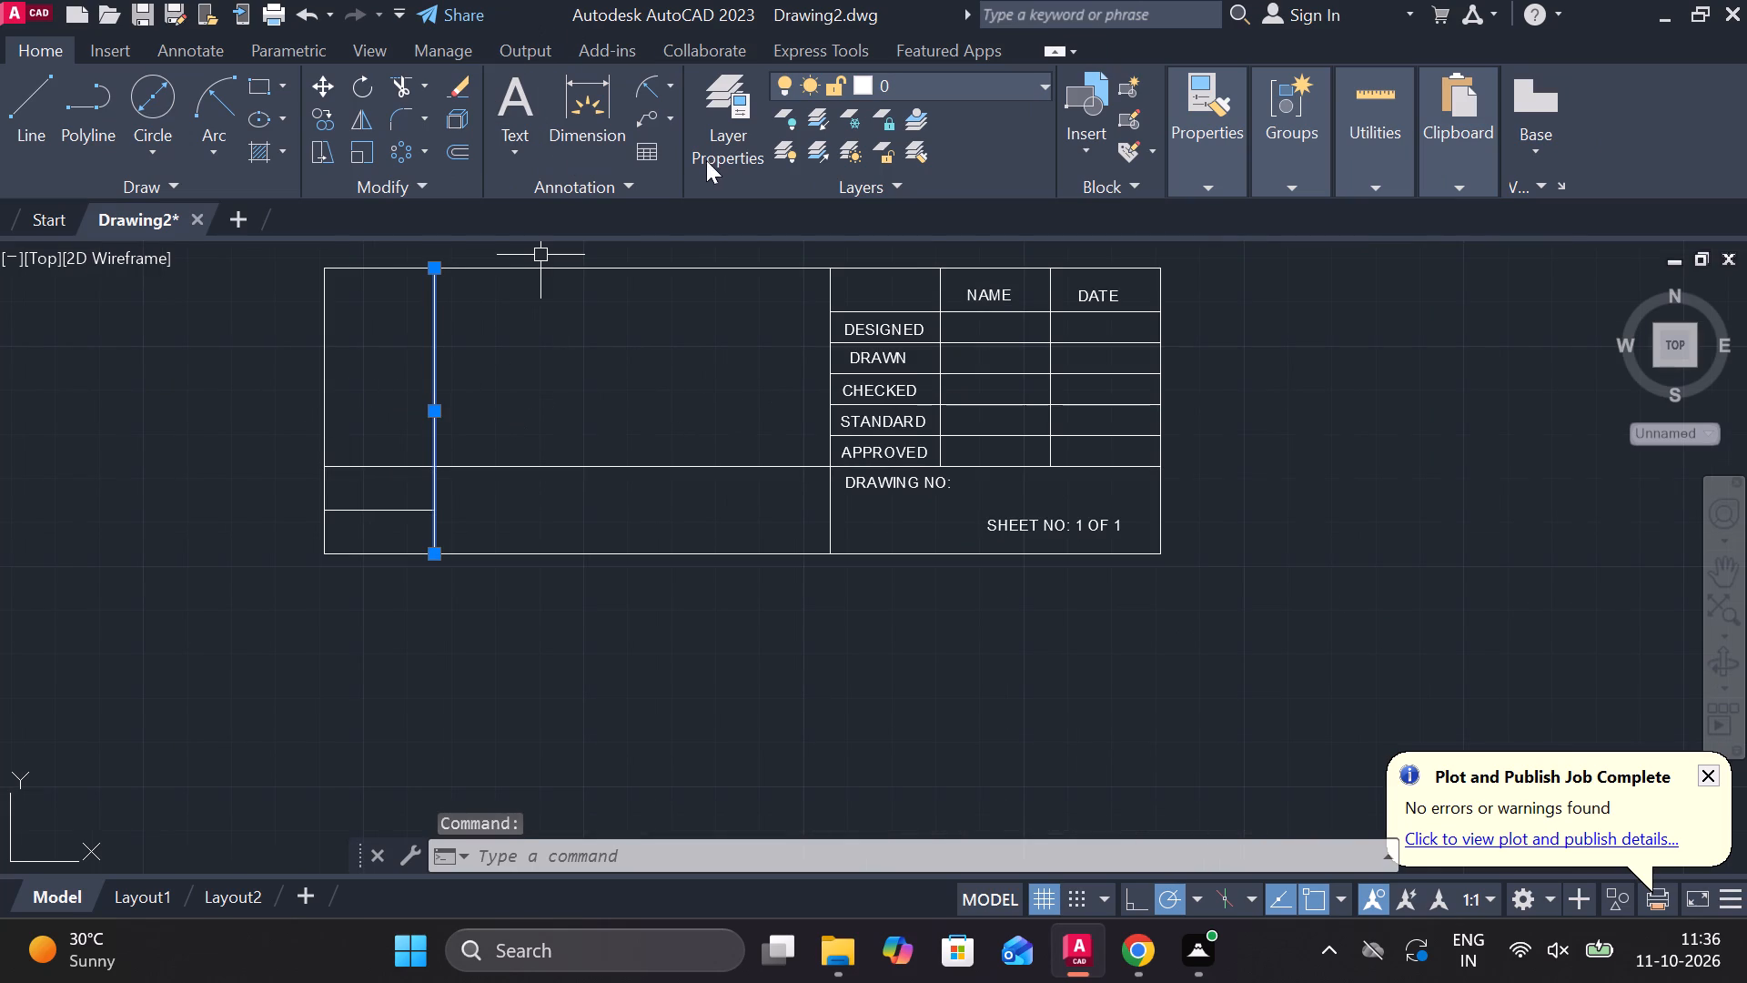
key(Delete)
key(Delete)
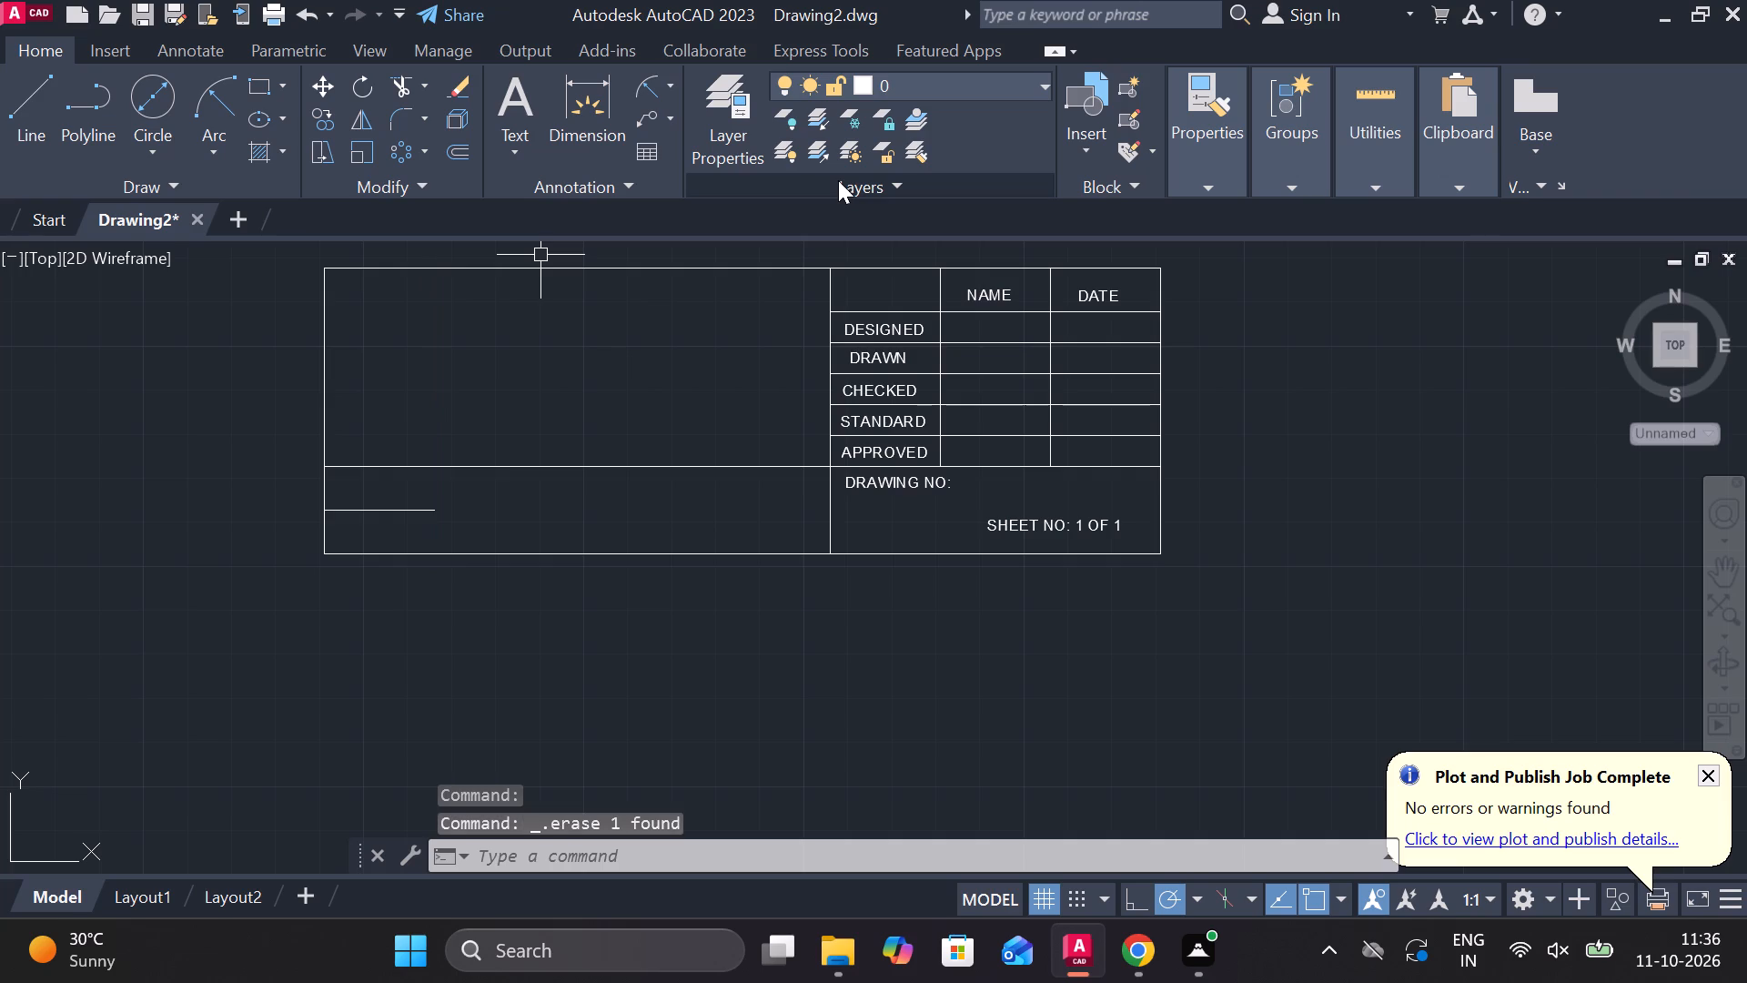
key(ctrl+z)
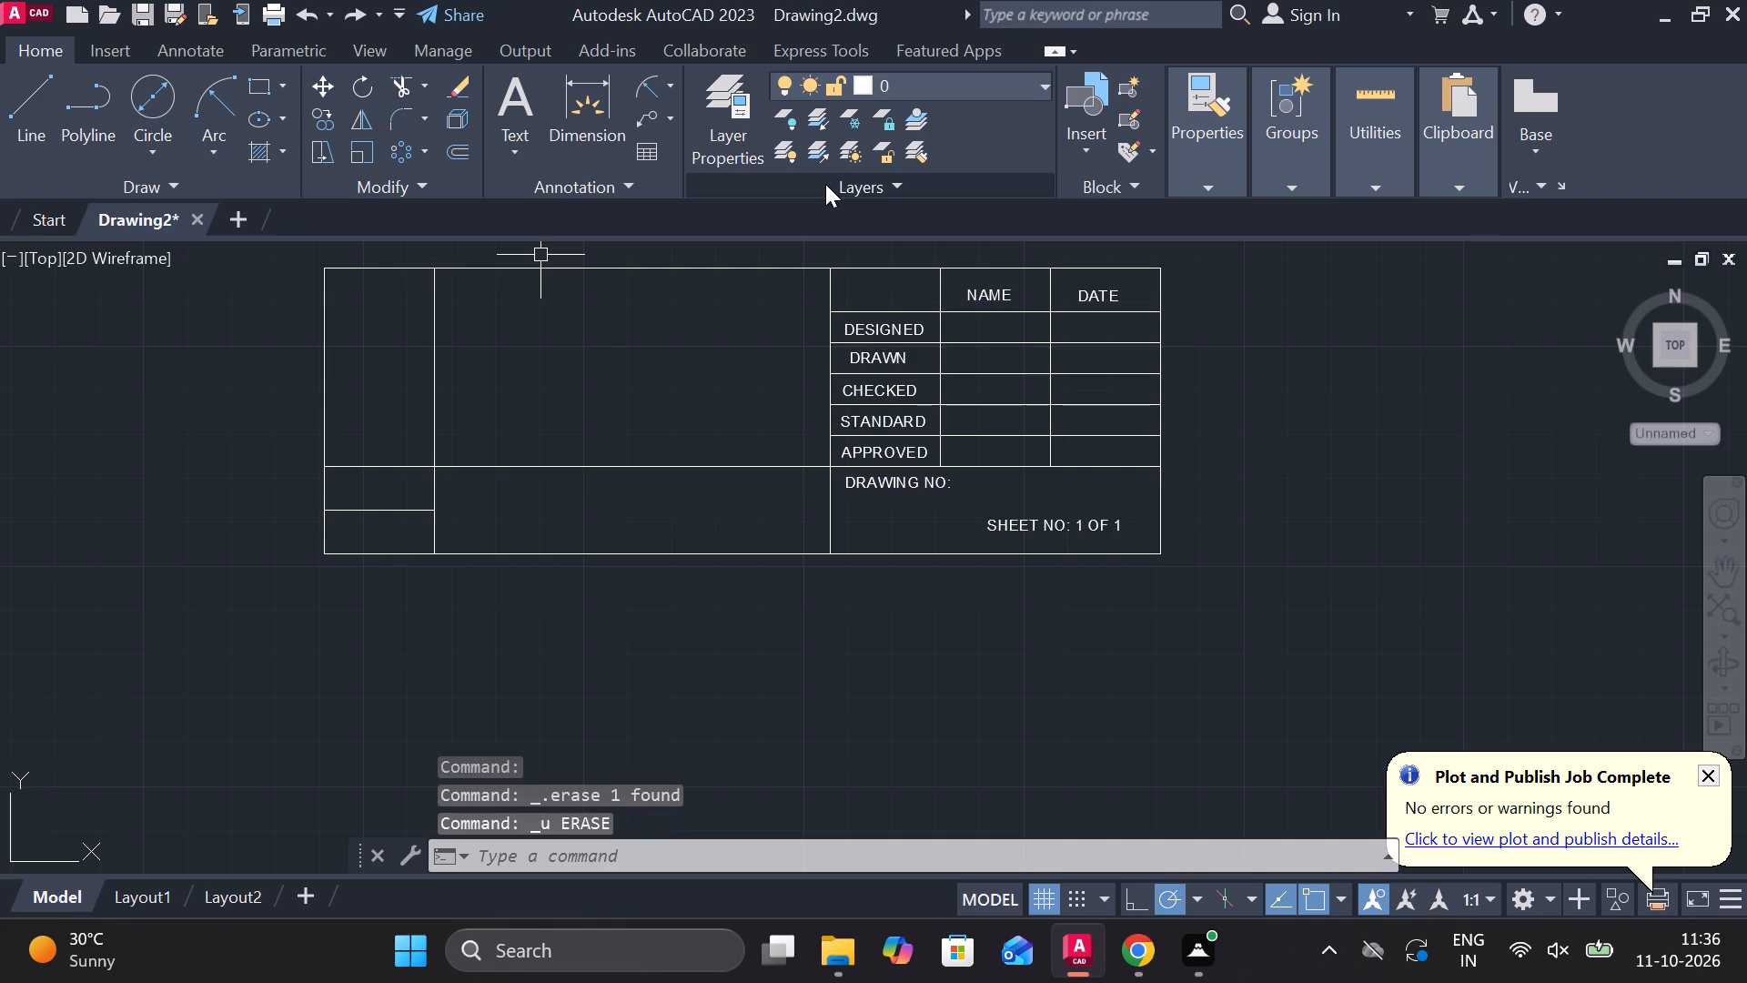
Trim away the upper portion of the title block's left vertical divider, above the long horizontal line.
click(399, 83)
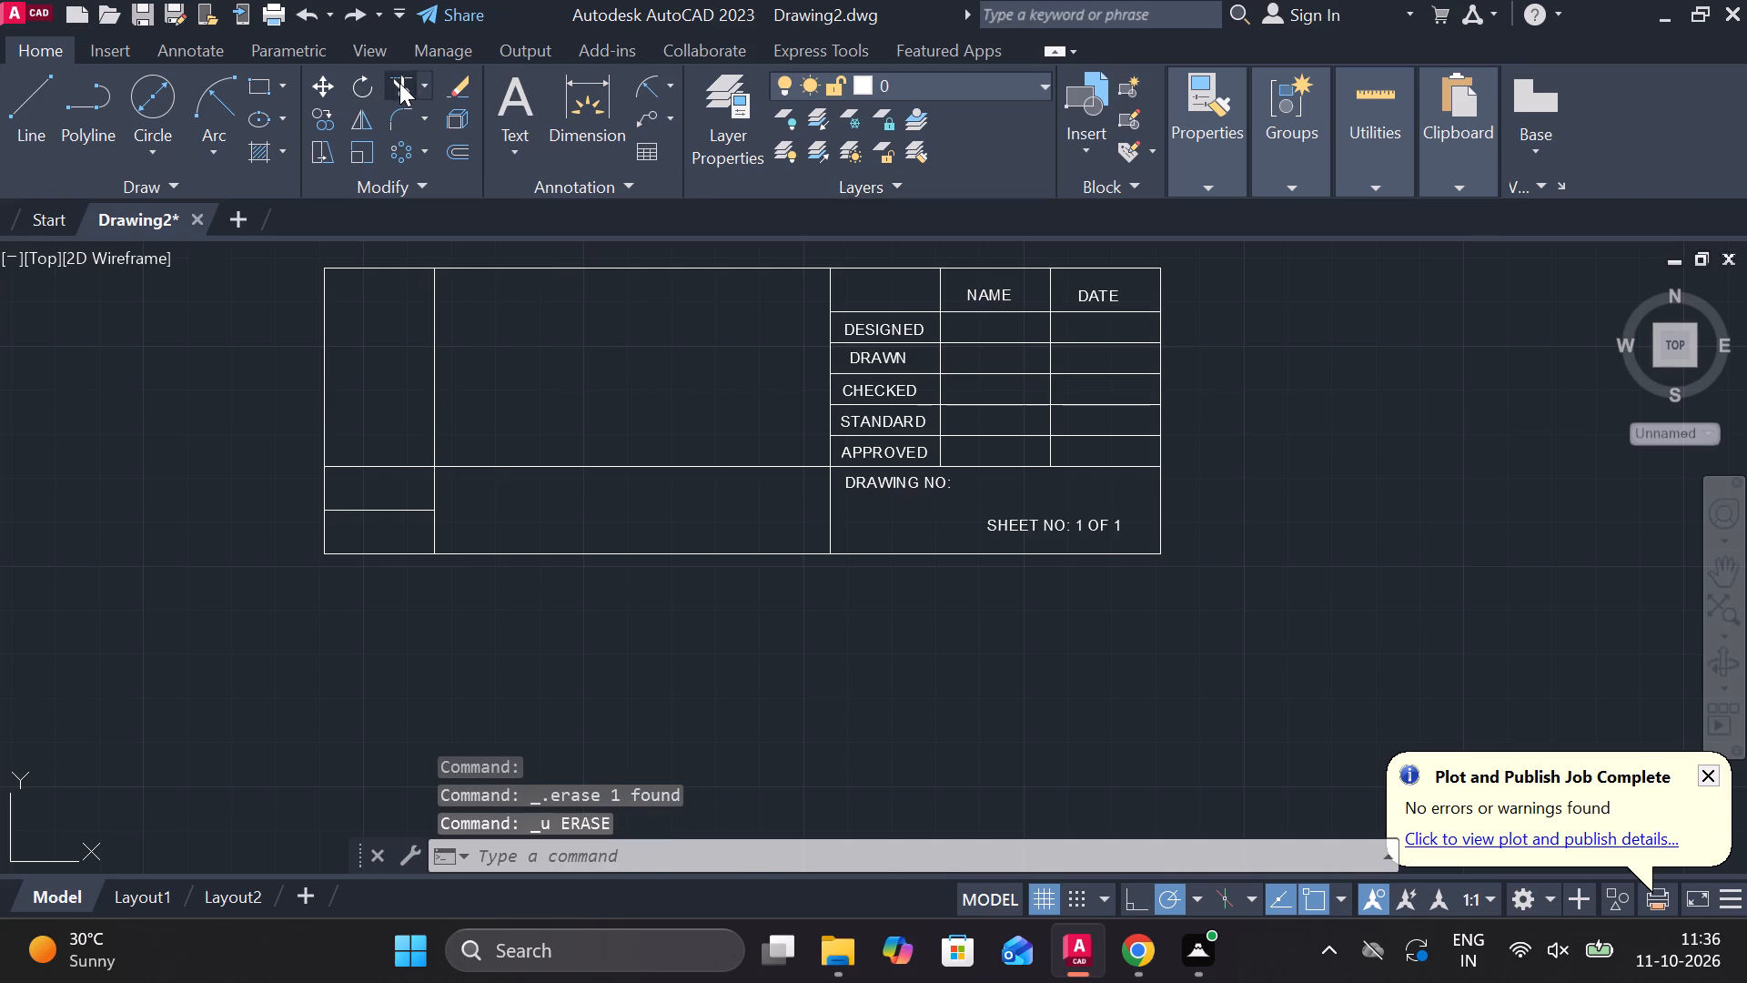
click(443, 316)
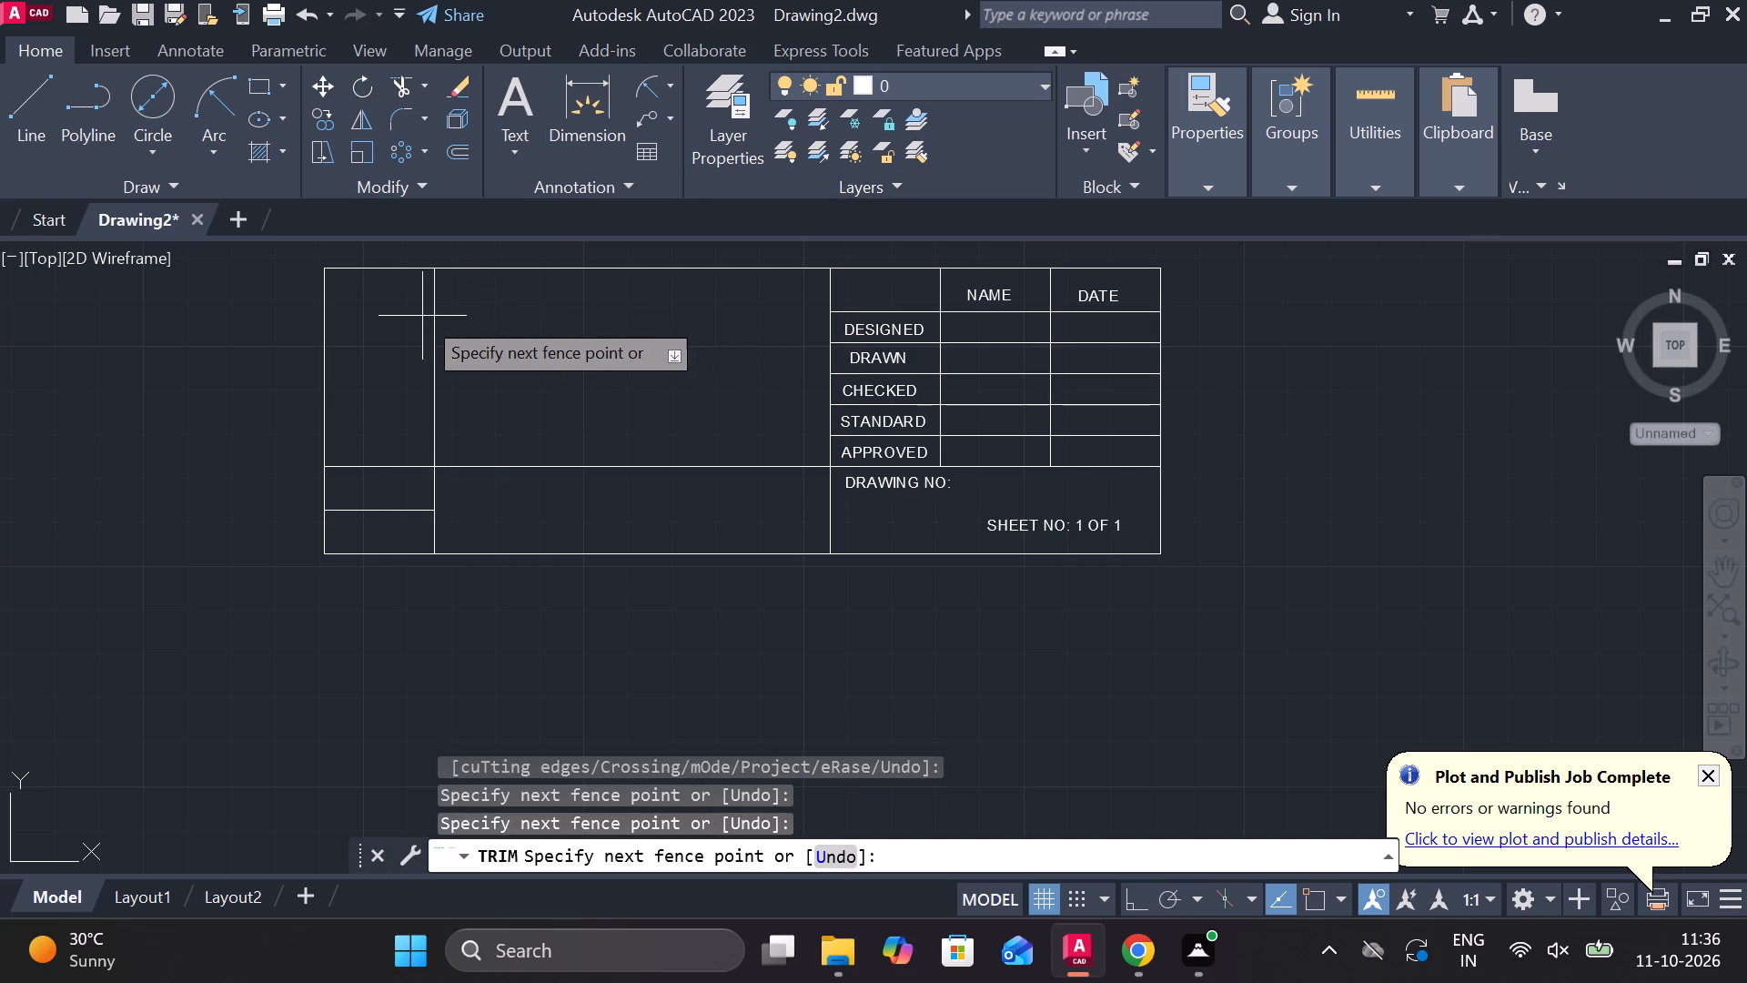
click(421, 316)
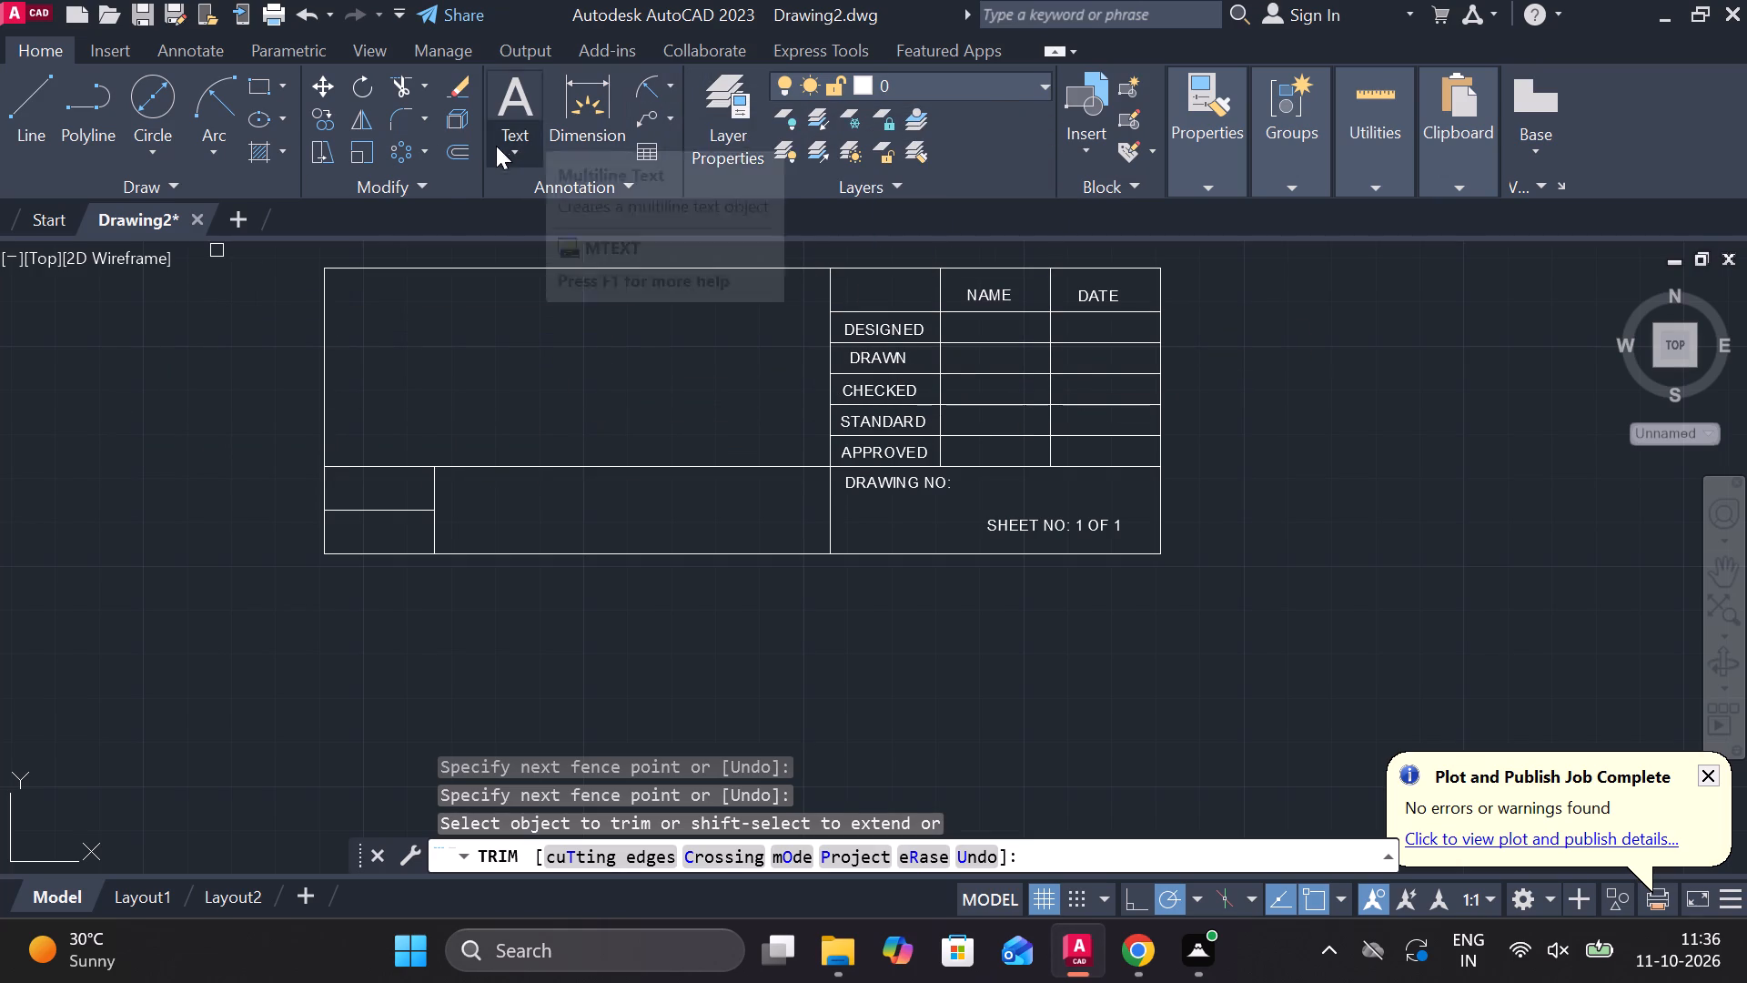
key(Escape)
key(Escape)
key(Escape)
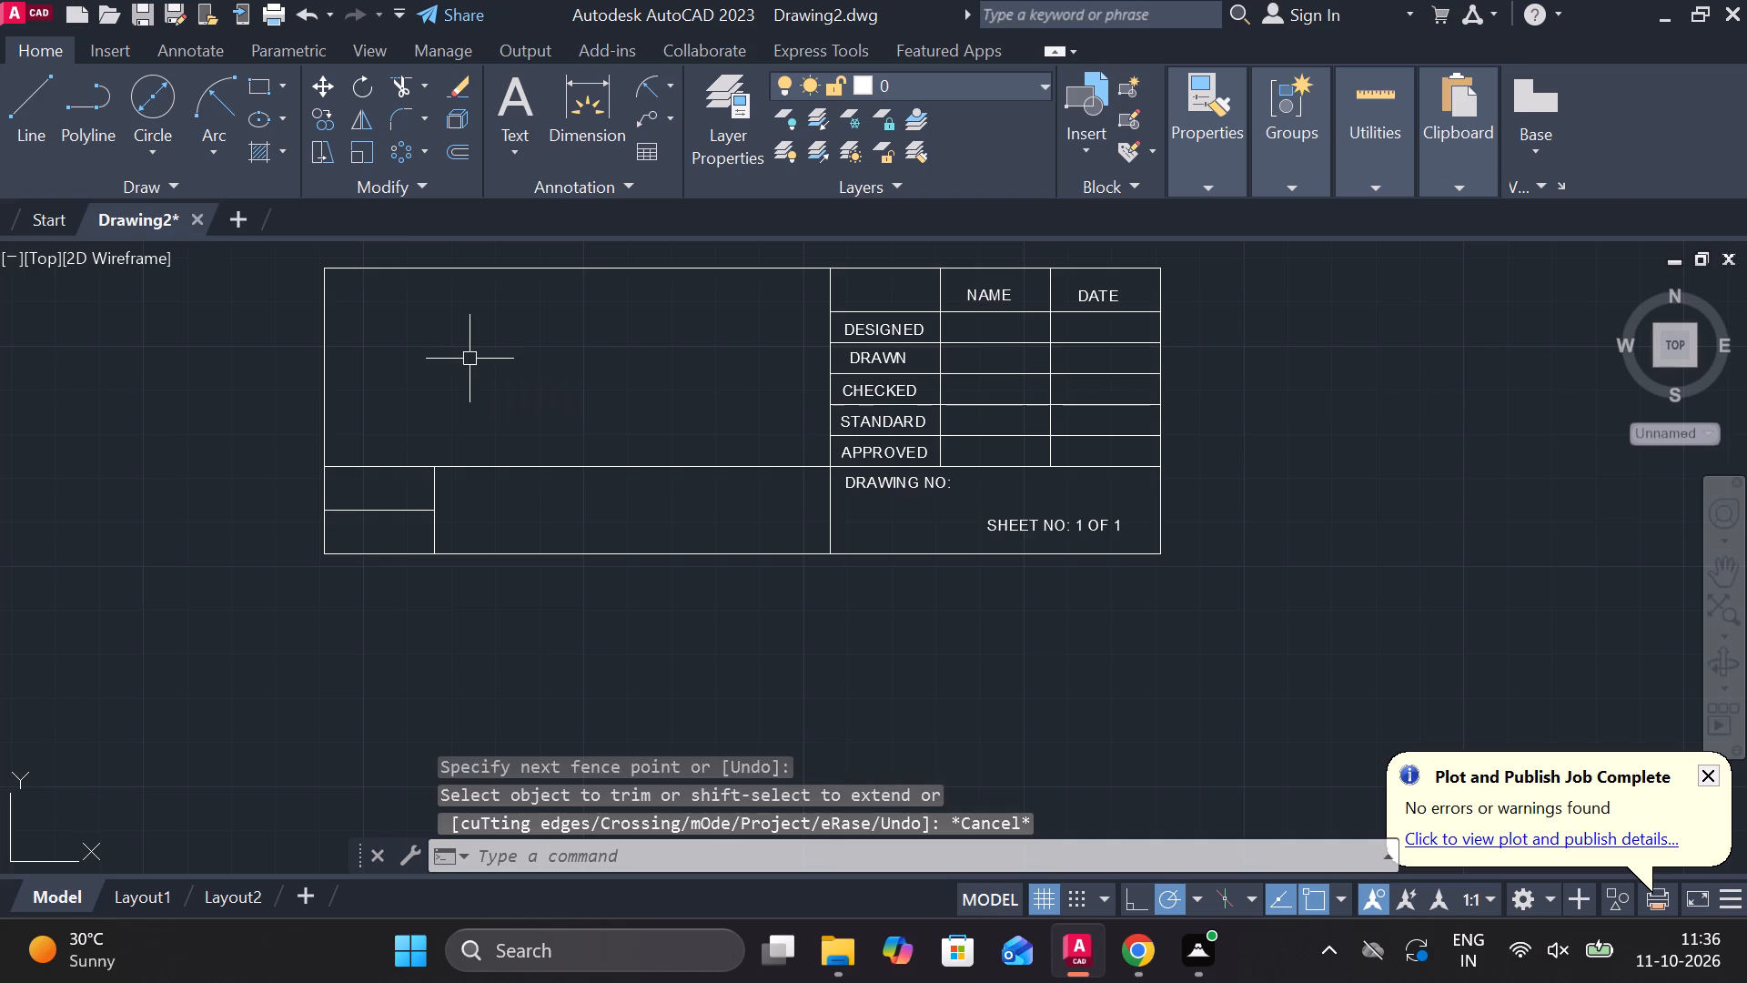
key(Escape)
key(Escape)
key(Escape)
Add centred multiline text "AUTO CAD" with text height 10 in the title block's large upper-left cell.
text(MT)
click(591, 421)
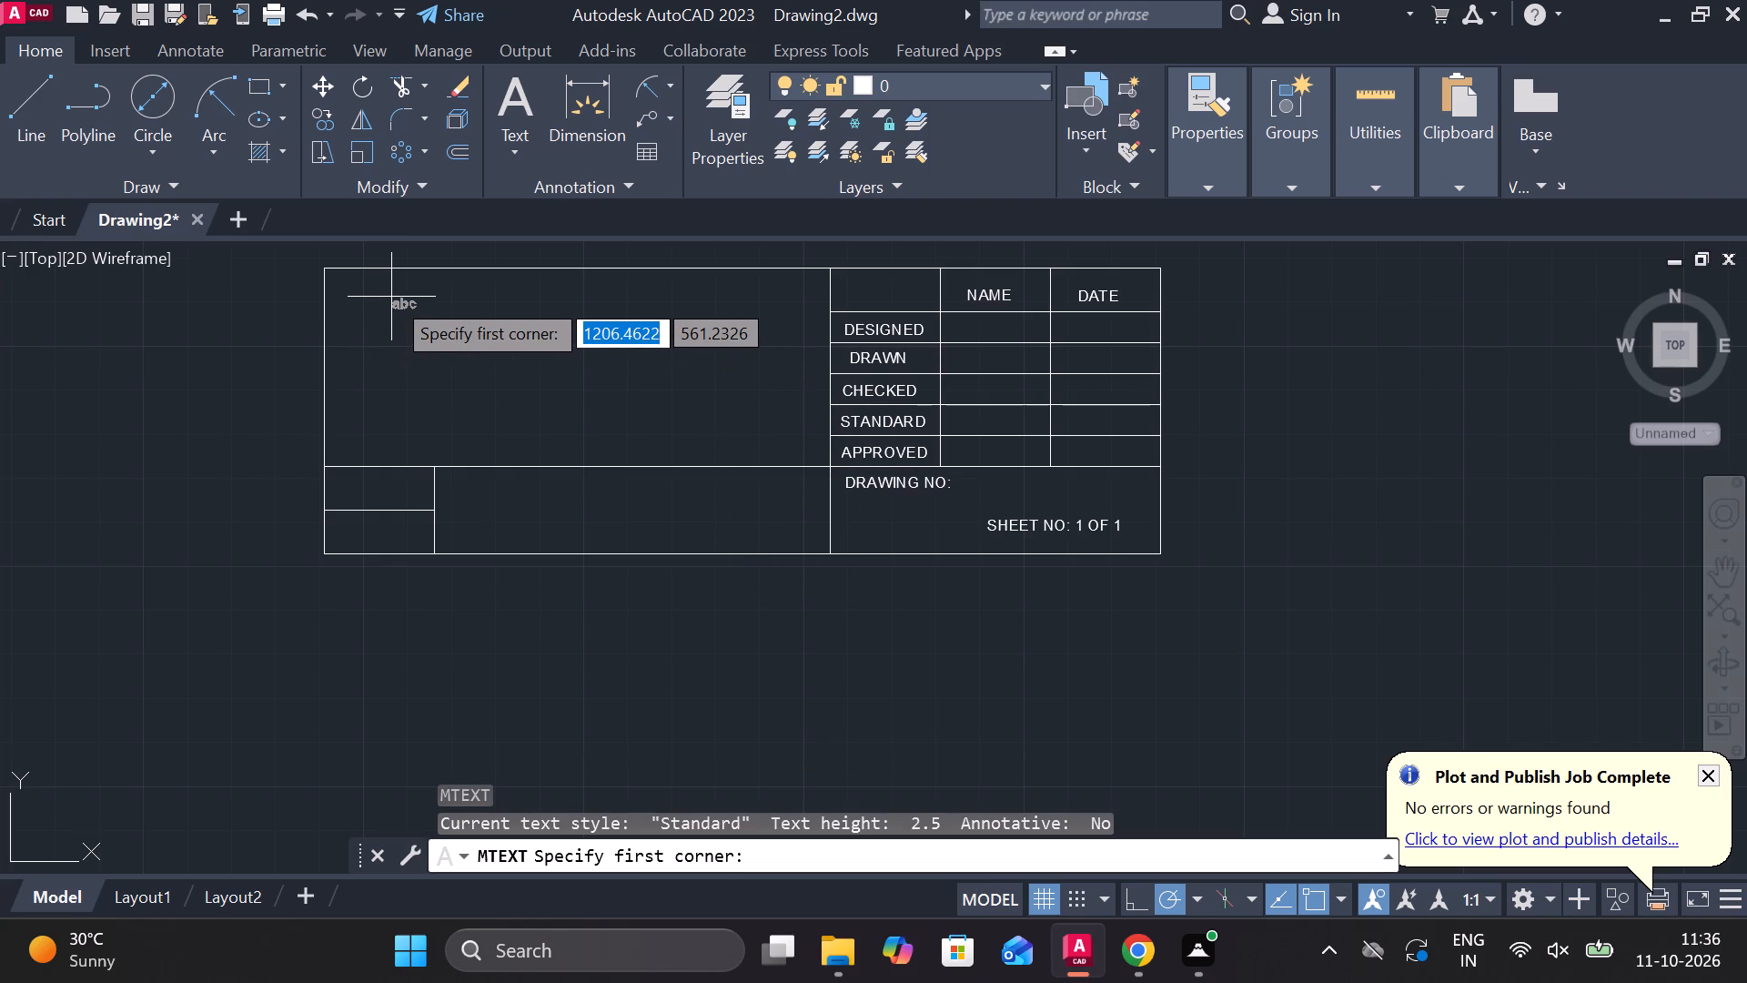
click(408, 335)
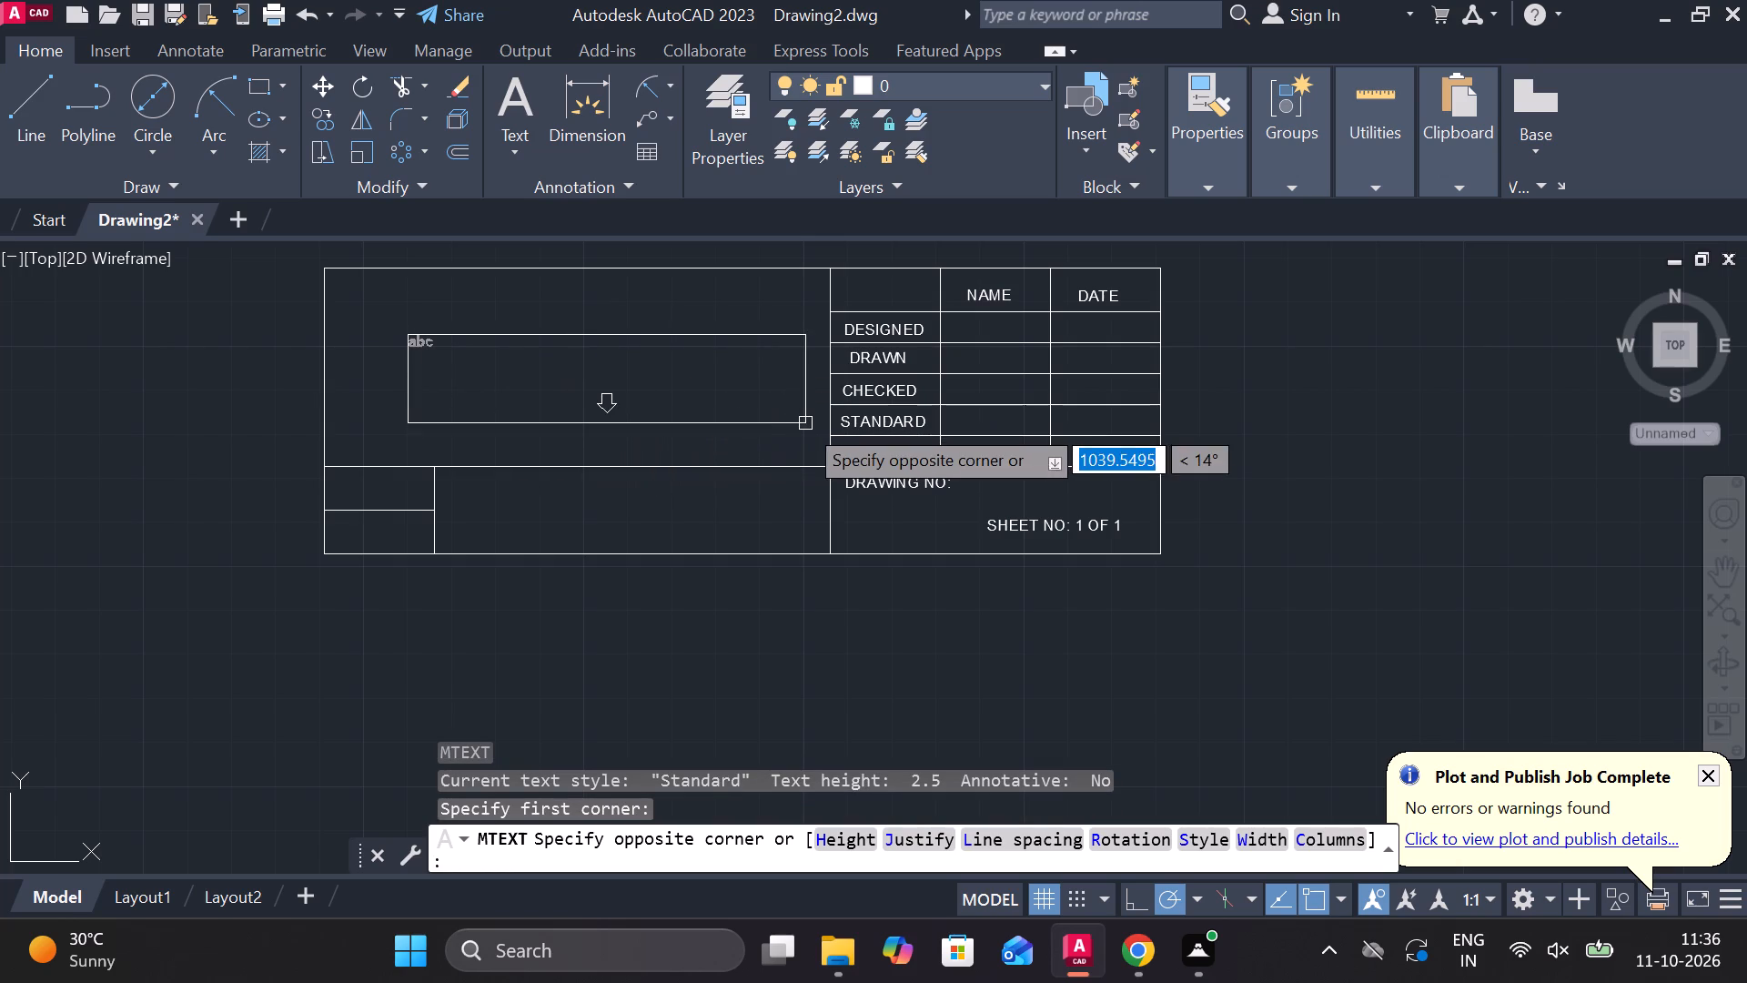
click(777, 421)
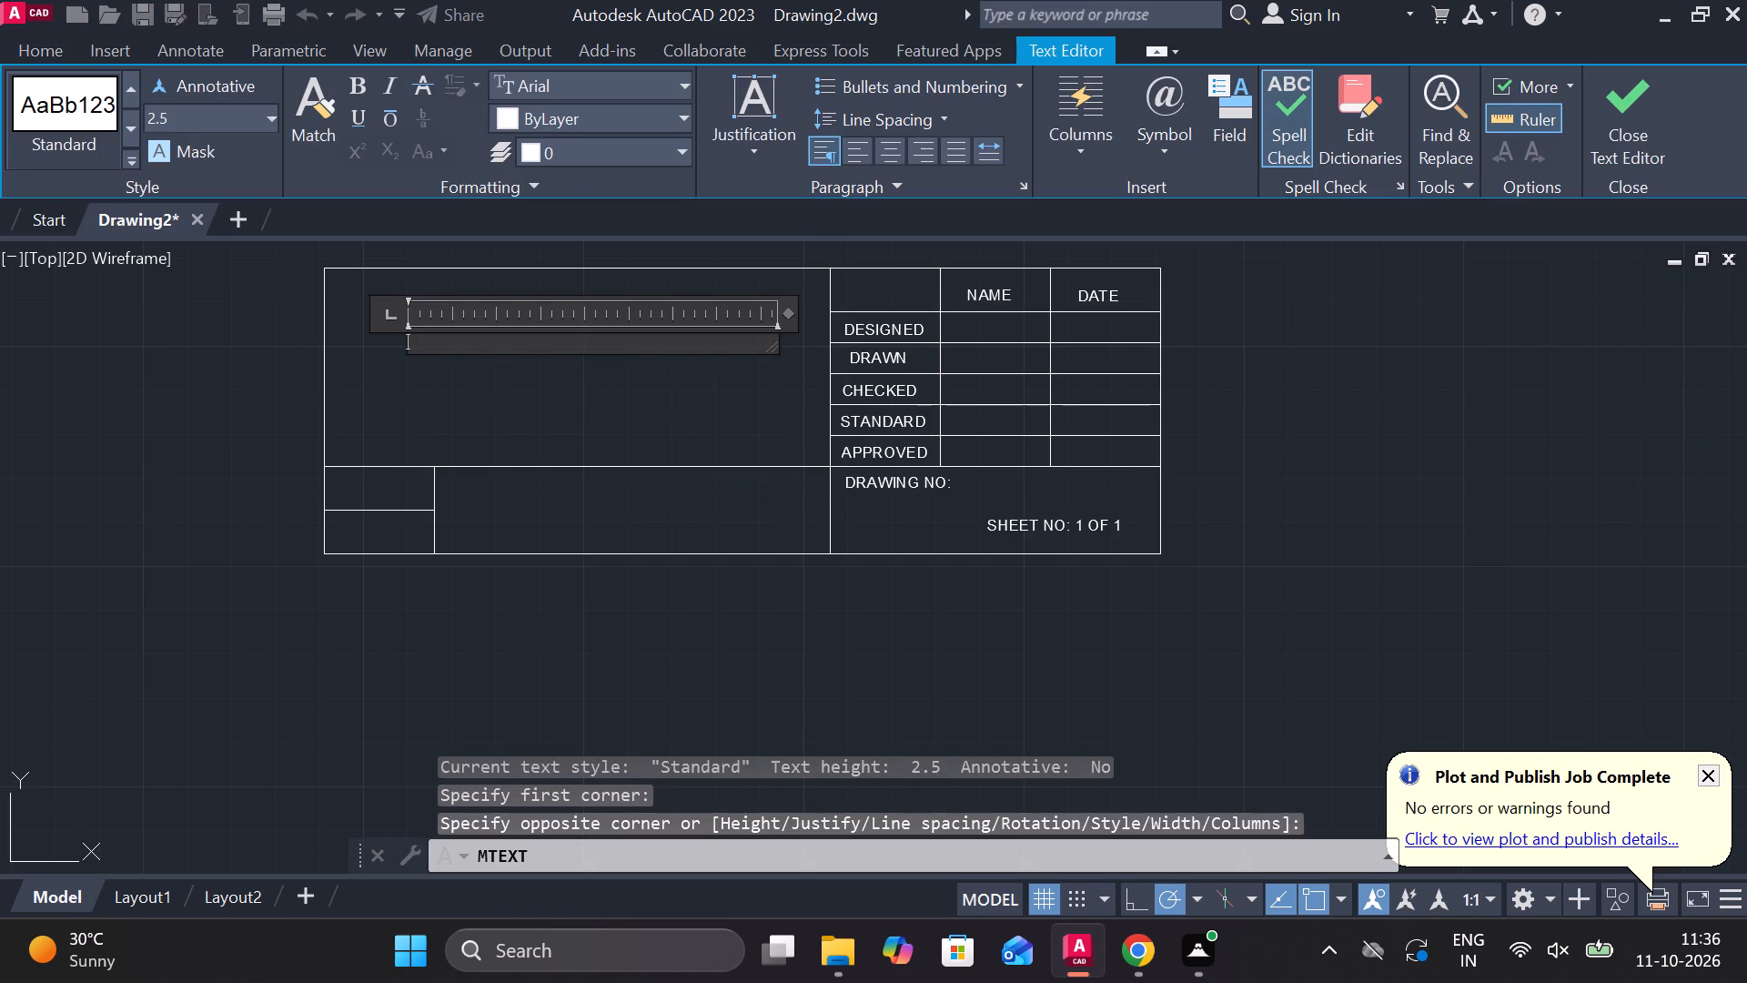
click(268, 123)
click(217, 175)
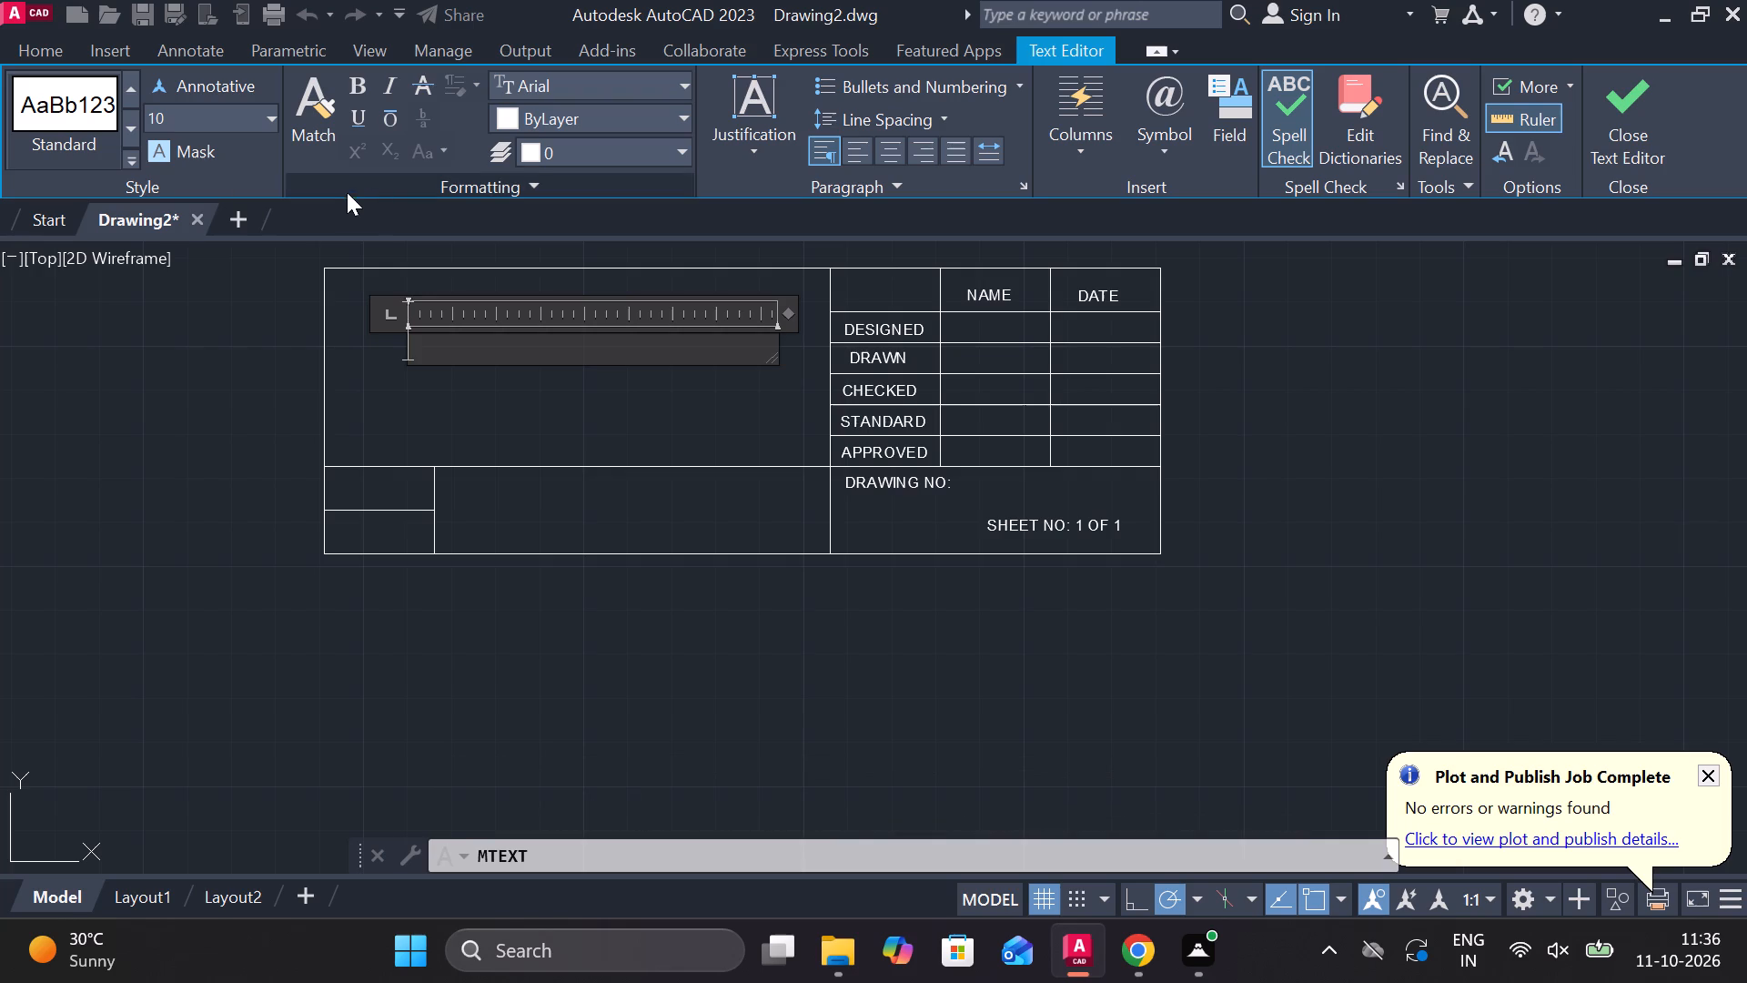
click(489, 352)
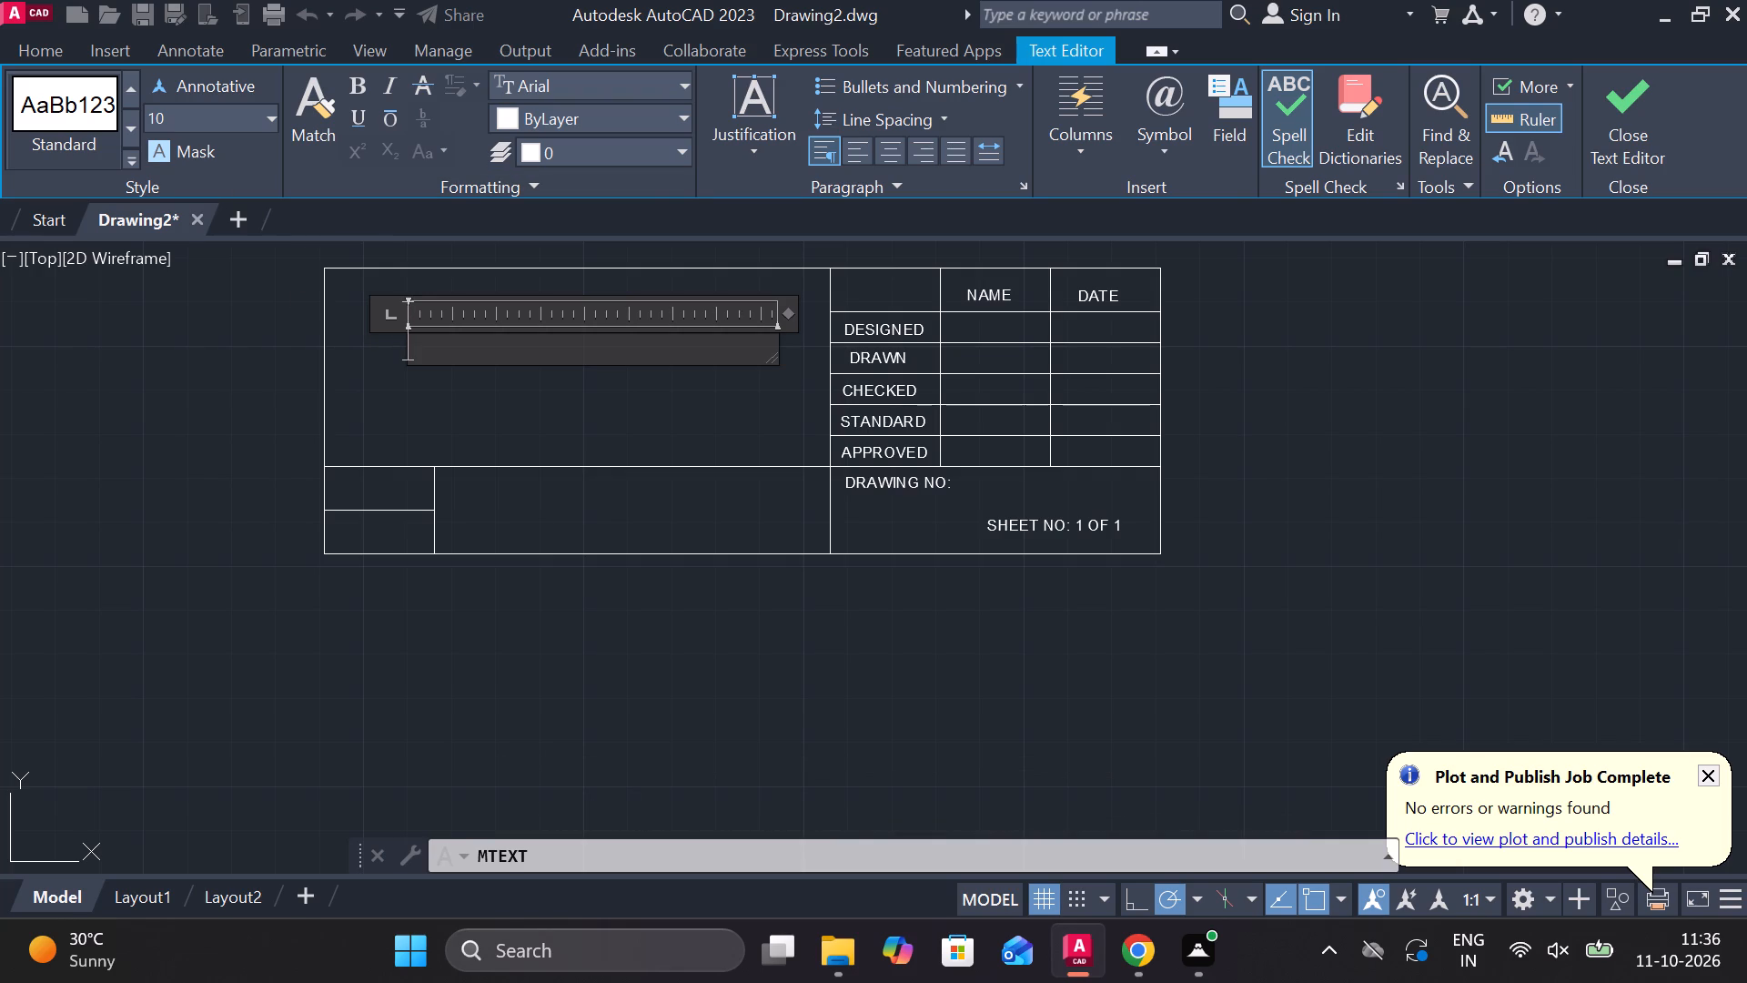
click(902, 154)
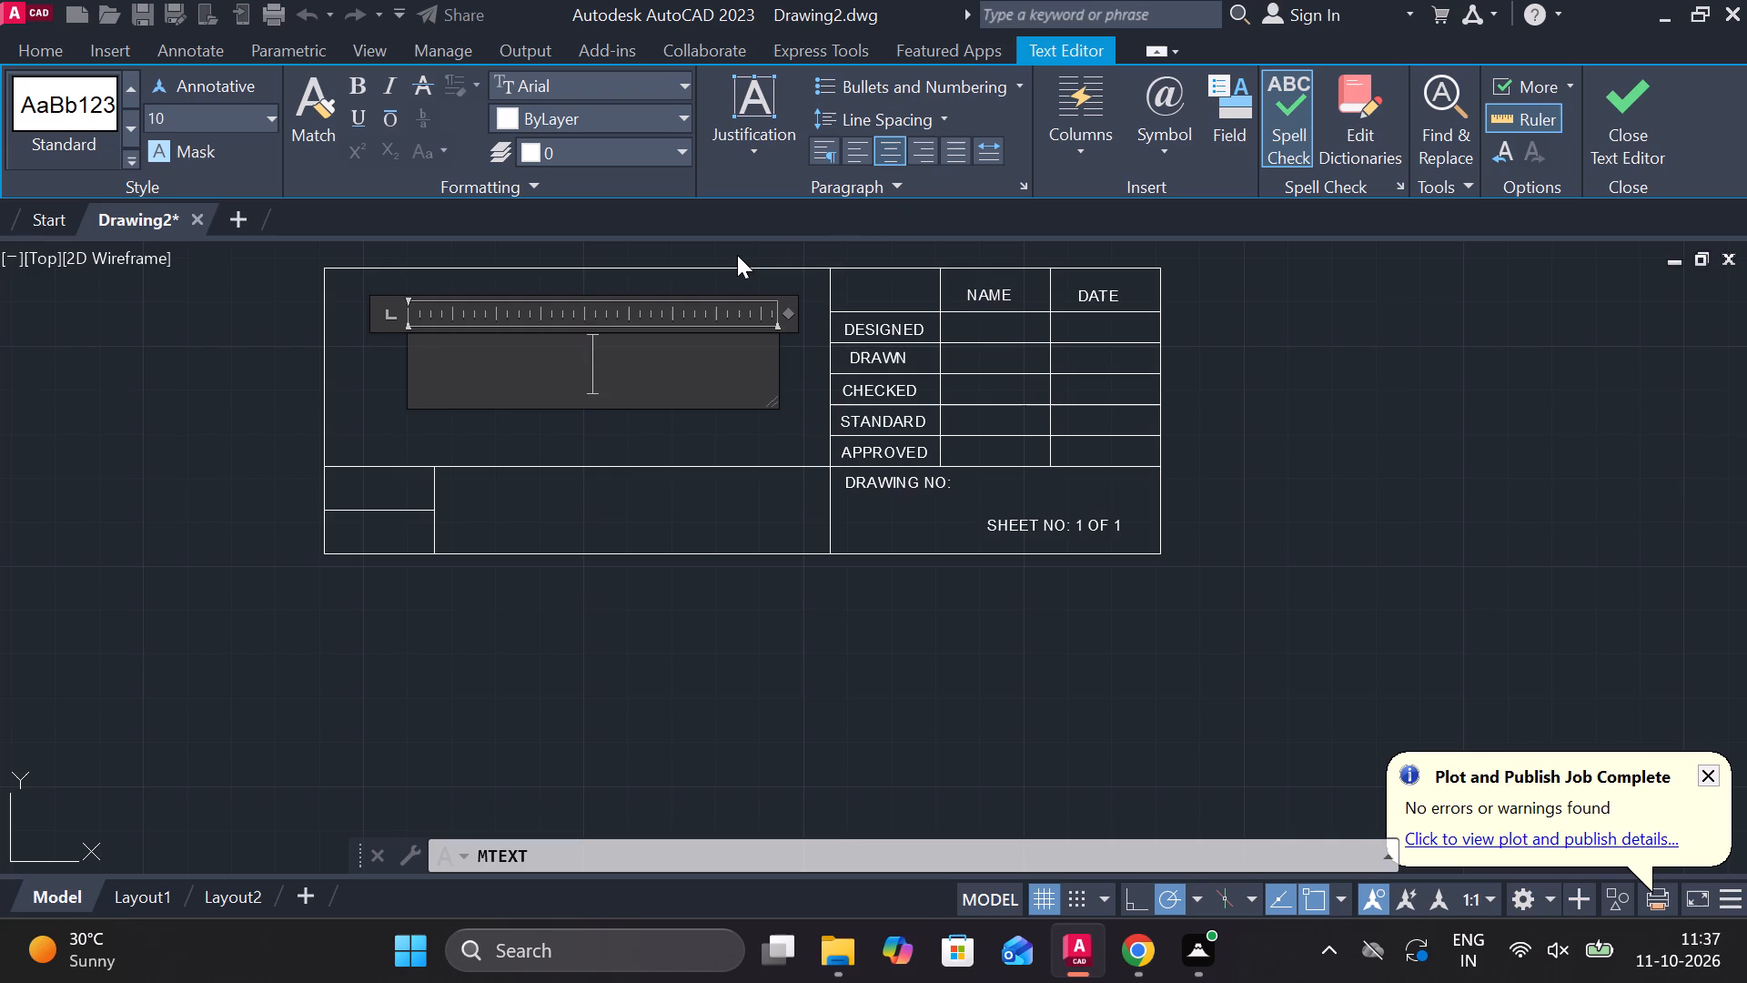
text(AUTO CAD)
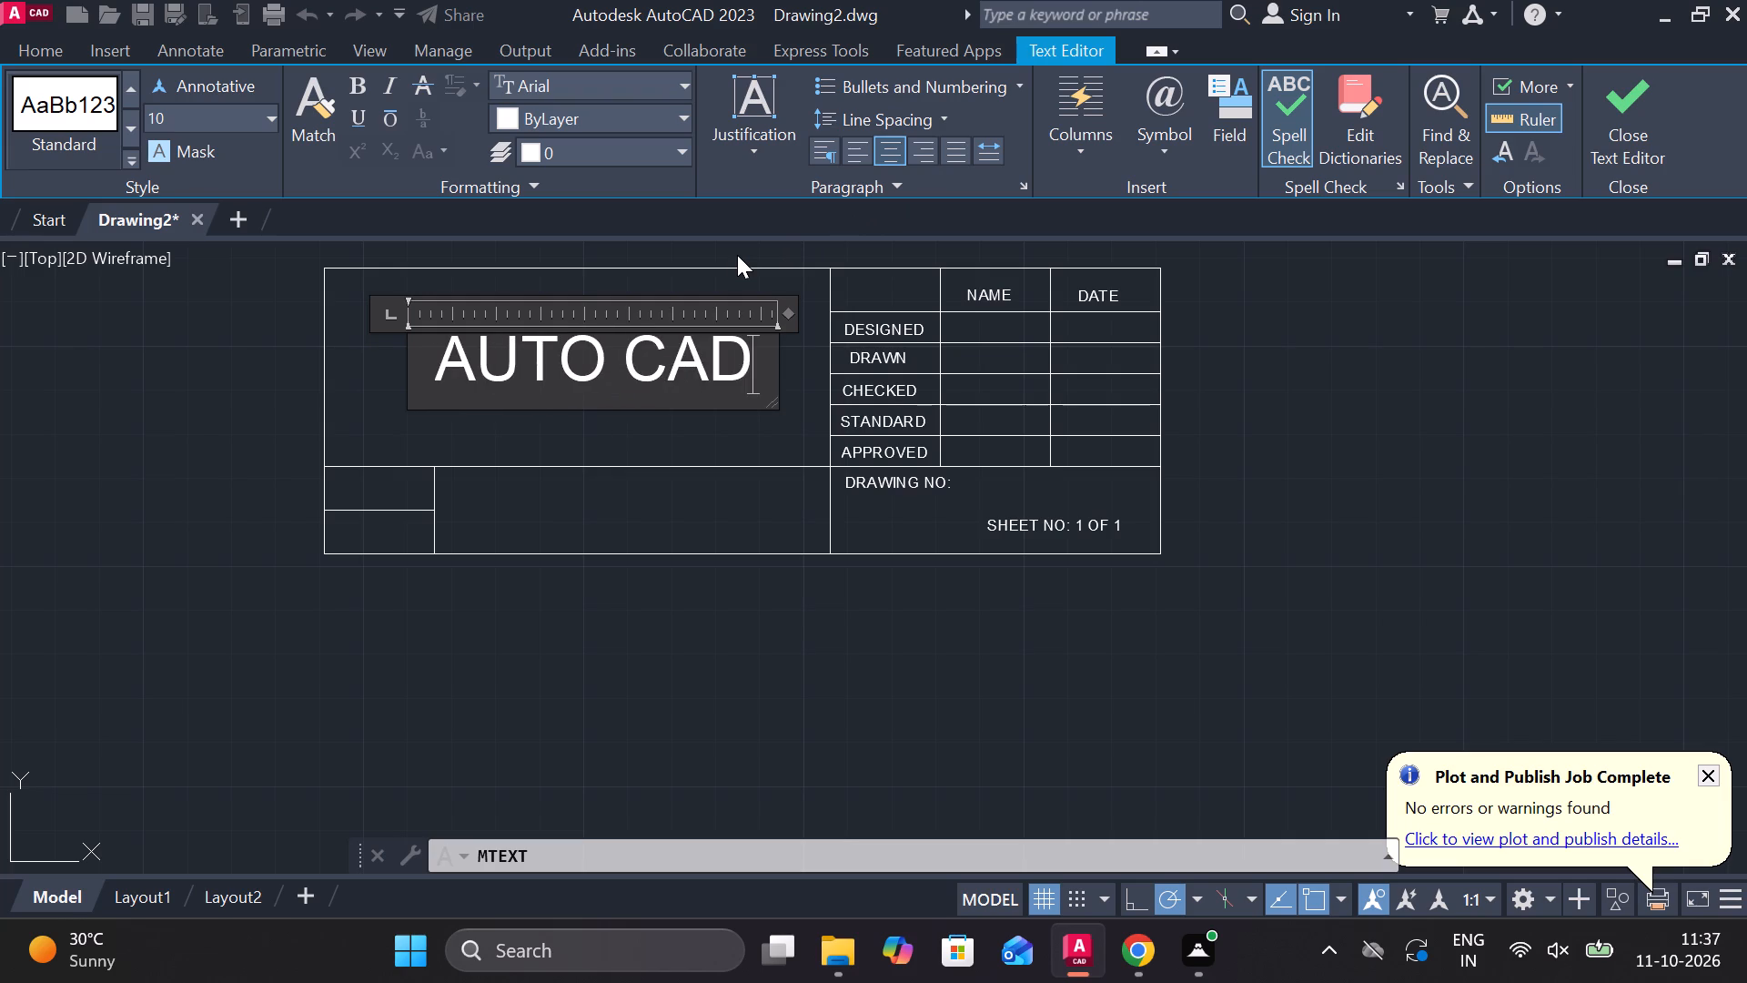
click(352, 485)
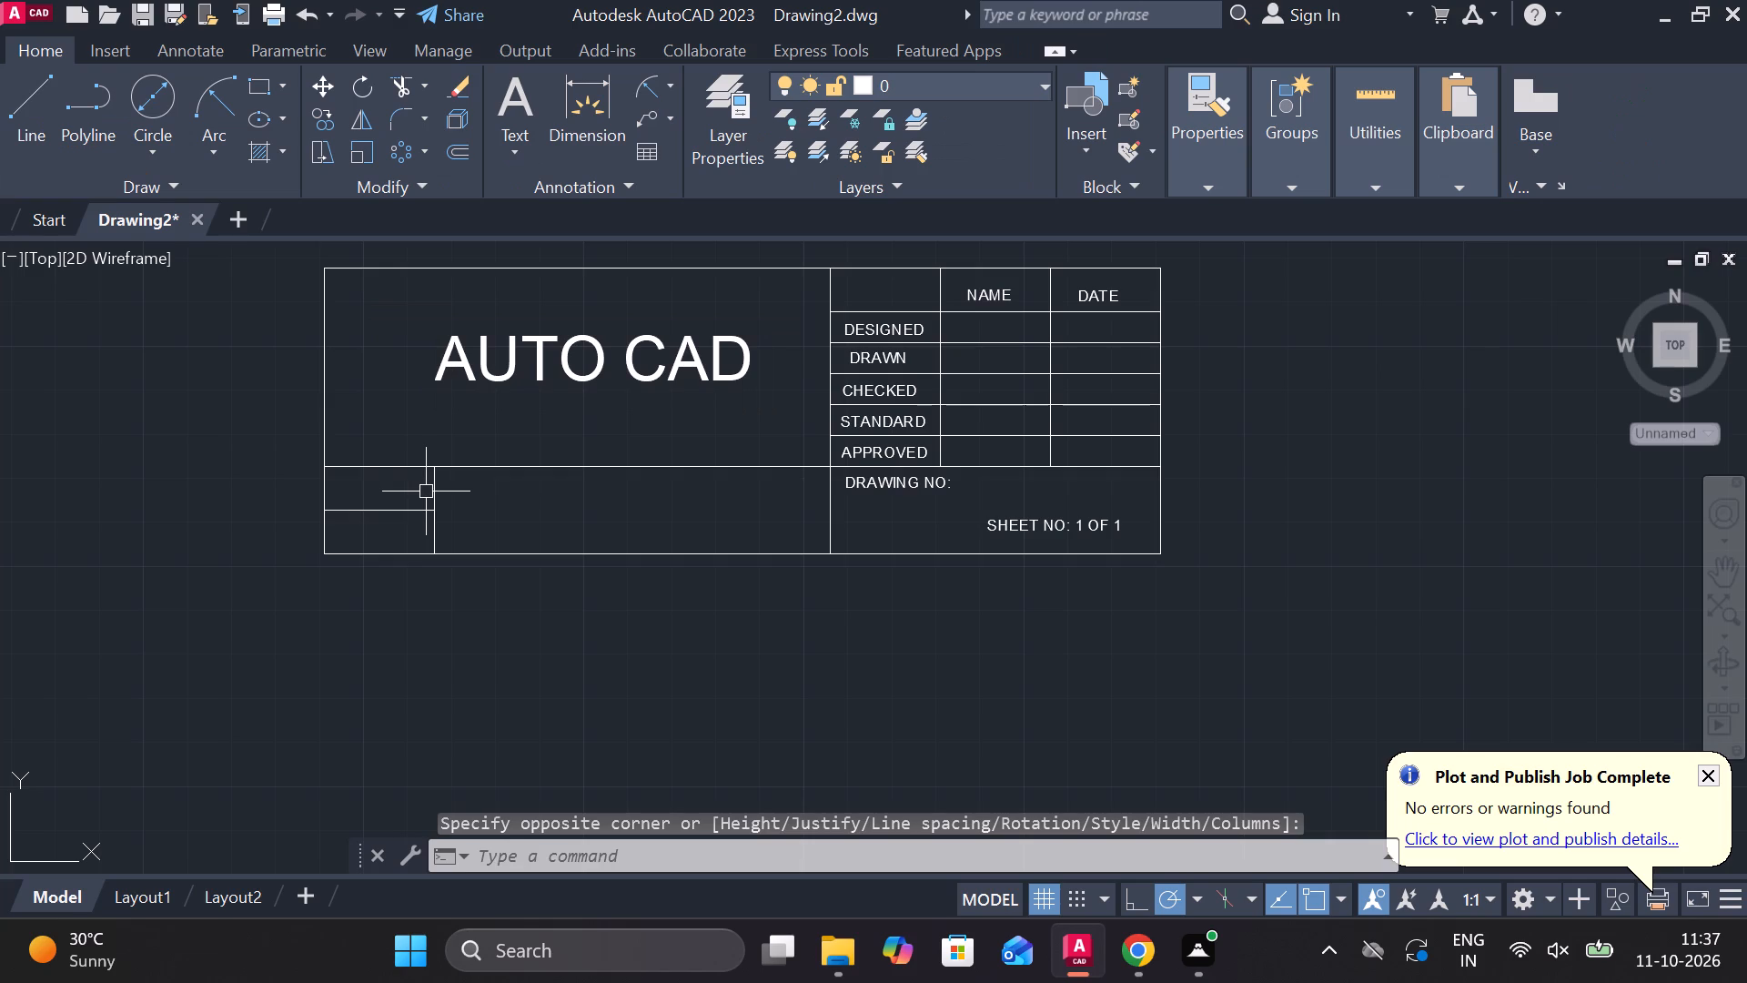
key(n)
key(BackSpace)
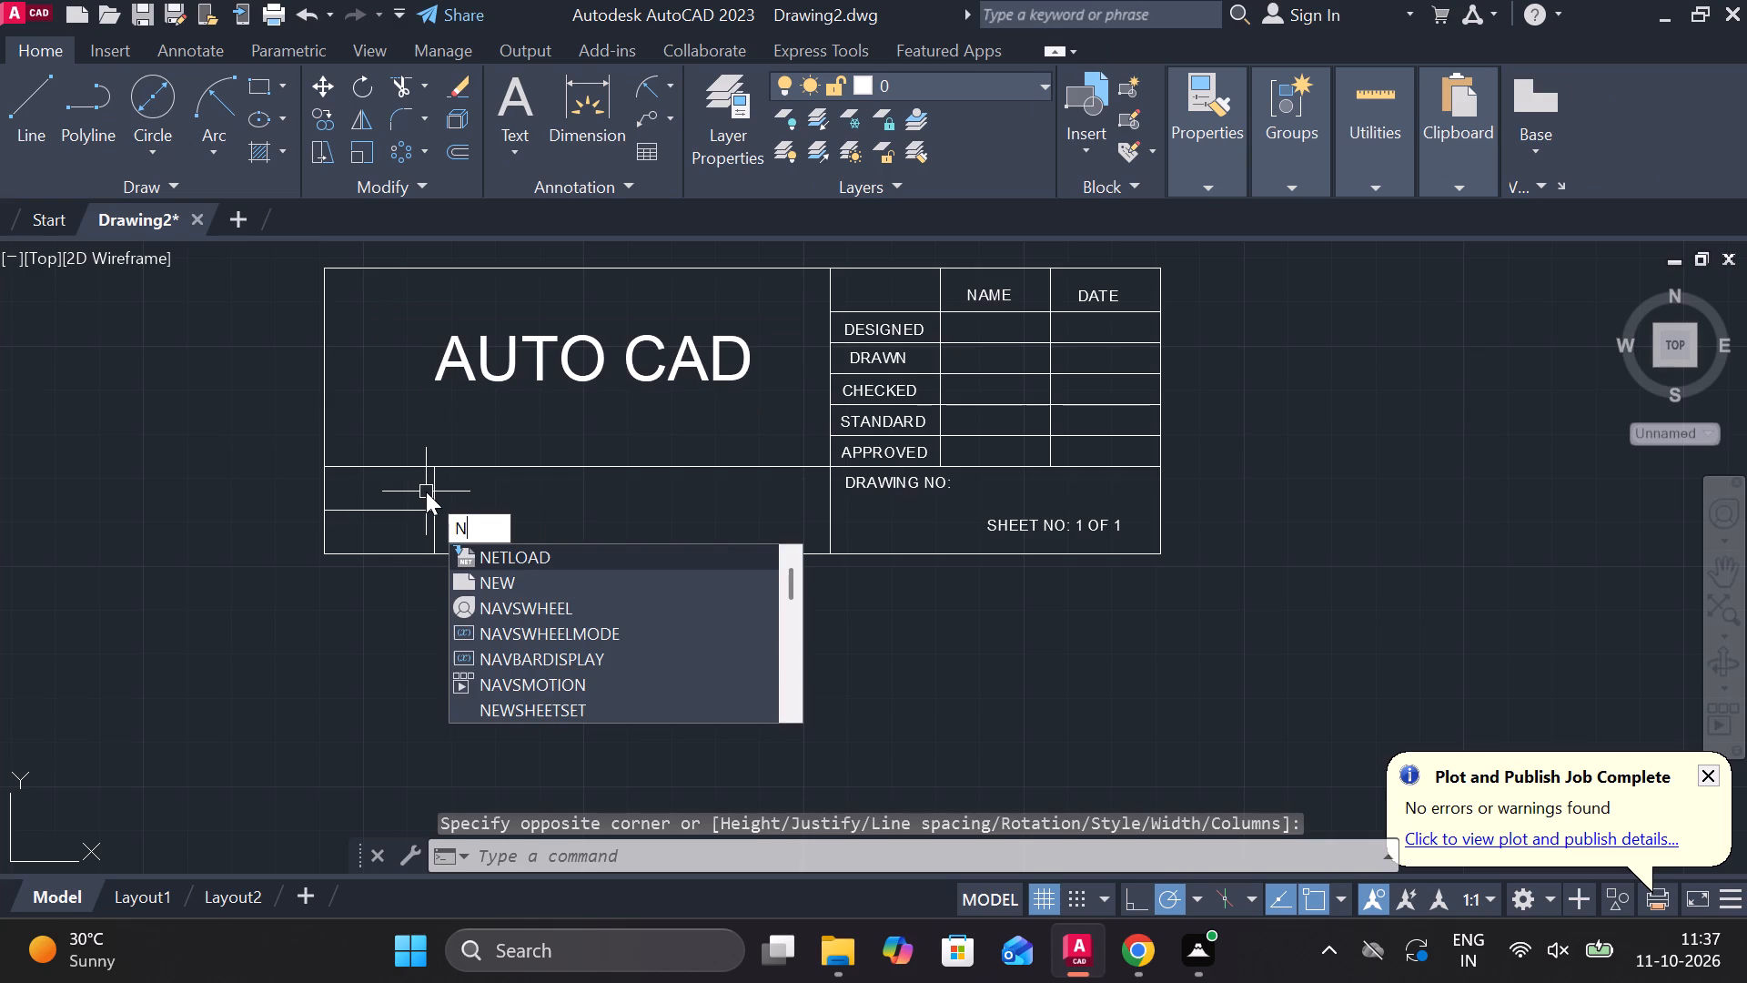
Add multiline text "SCALE 1:1" in the small title block cell directly below the AUTO CAD cell, at its outer edge.
key(BackSpace)
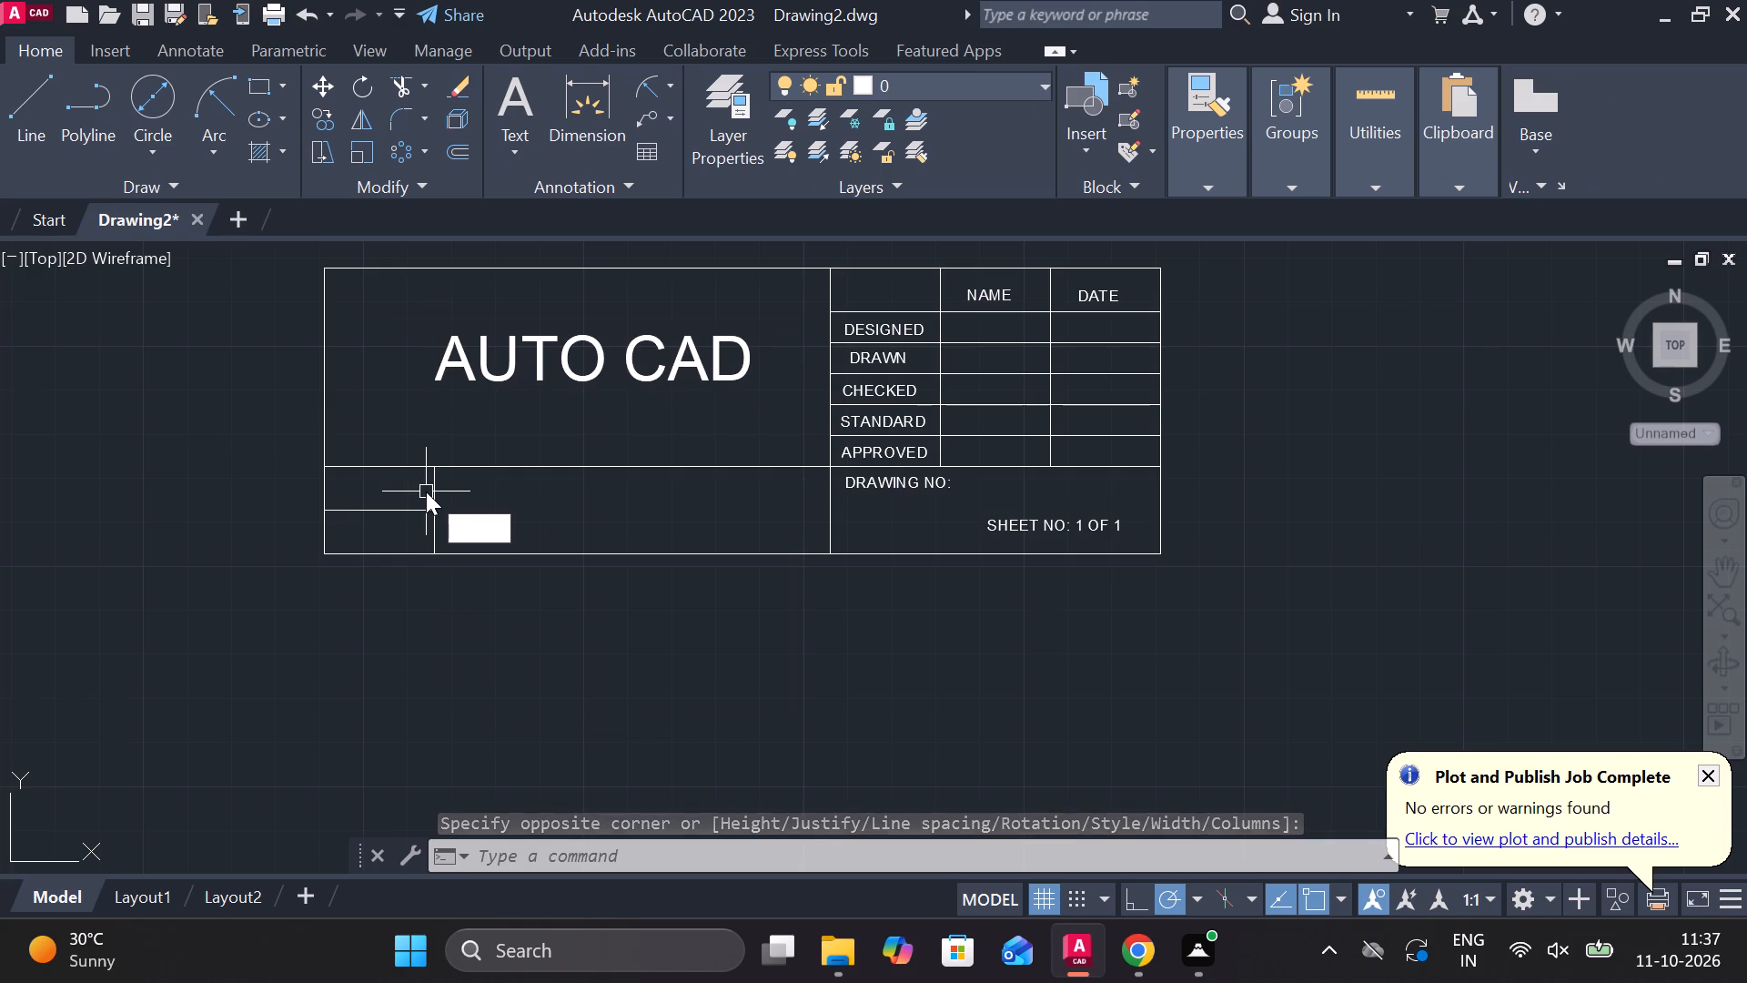
text(MT)
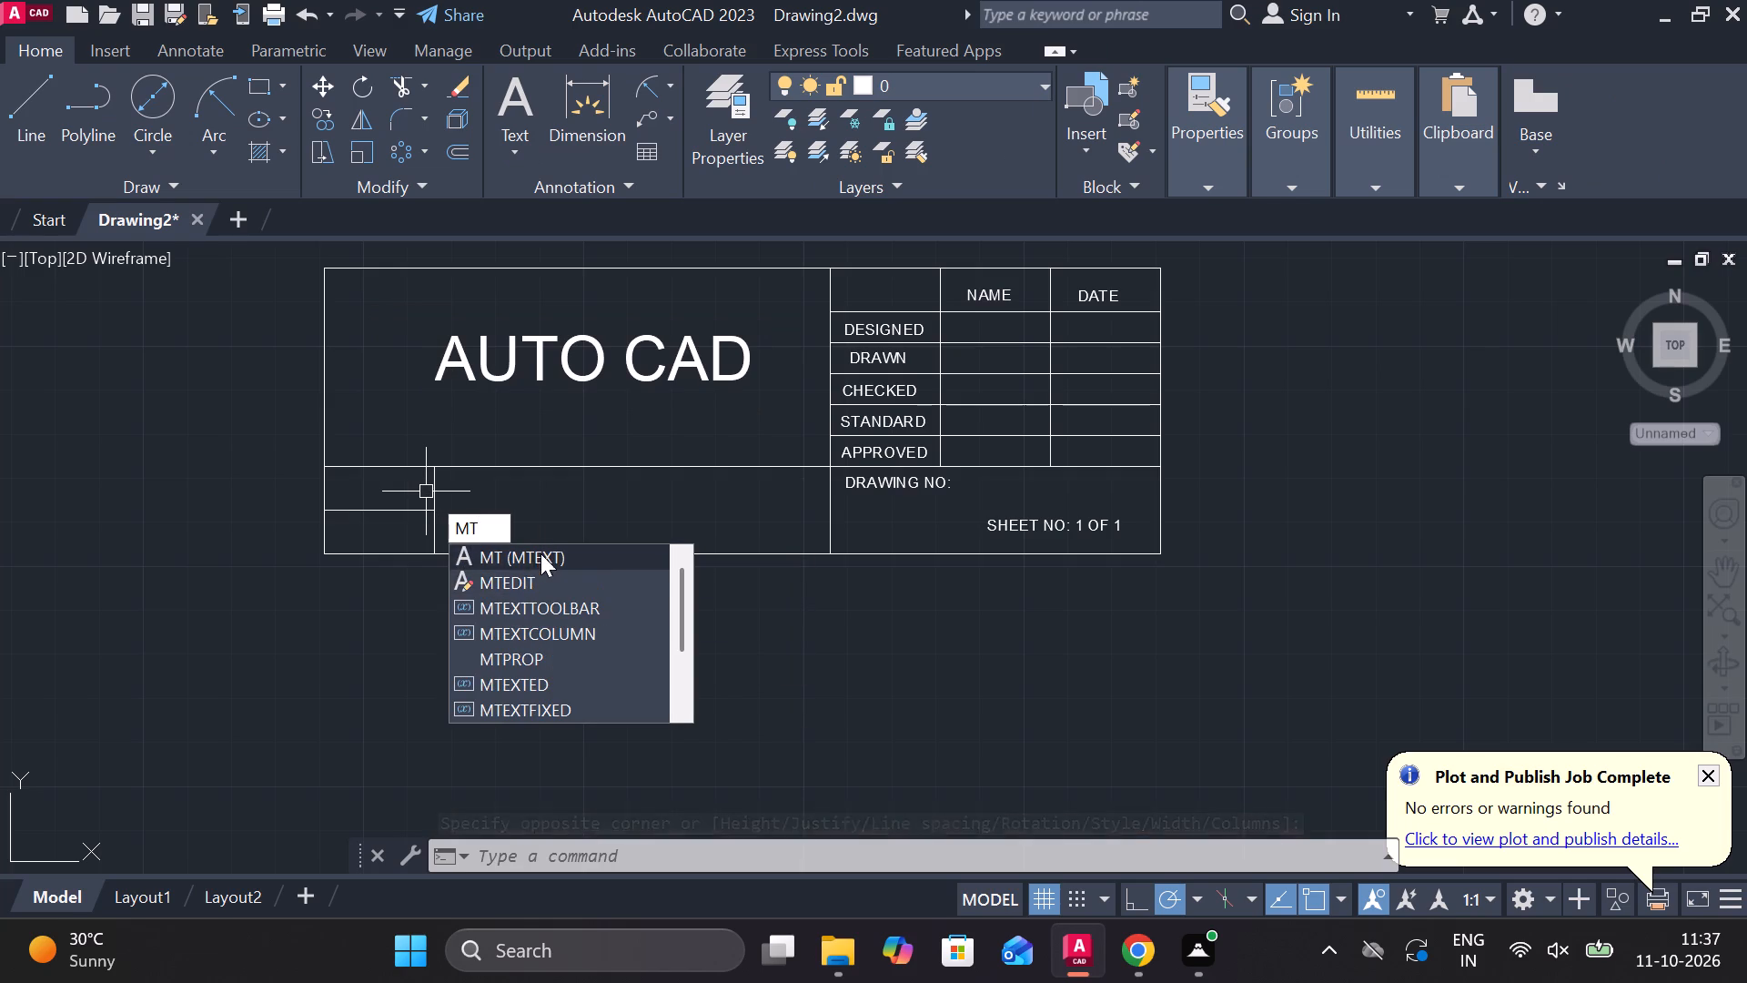
click(540, 553)
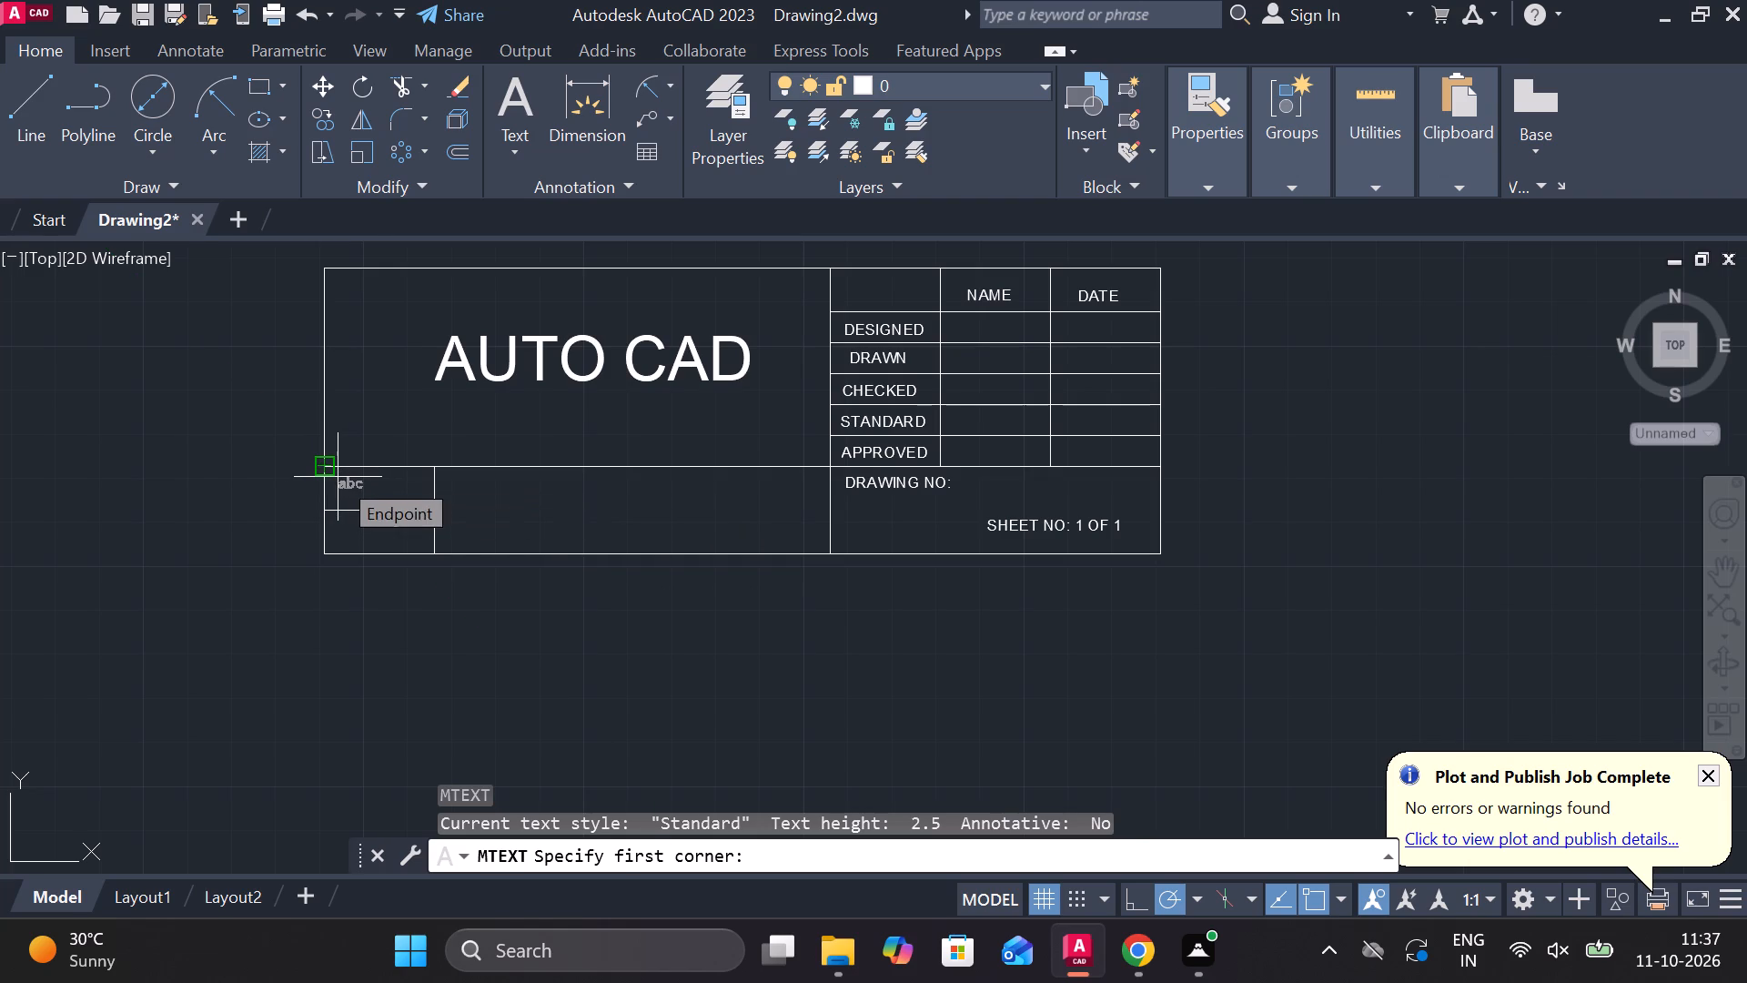
click(338, 477)
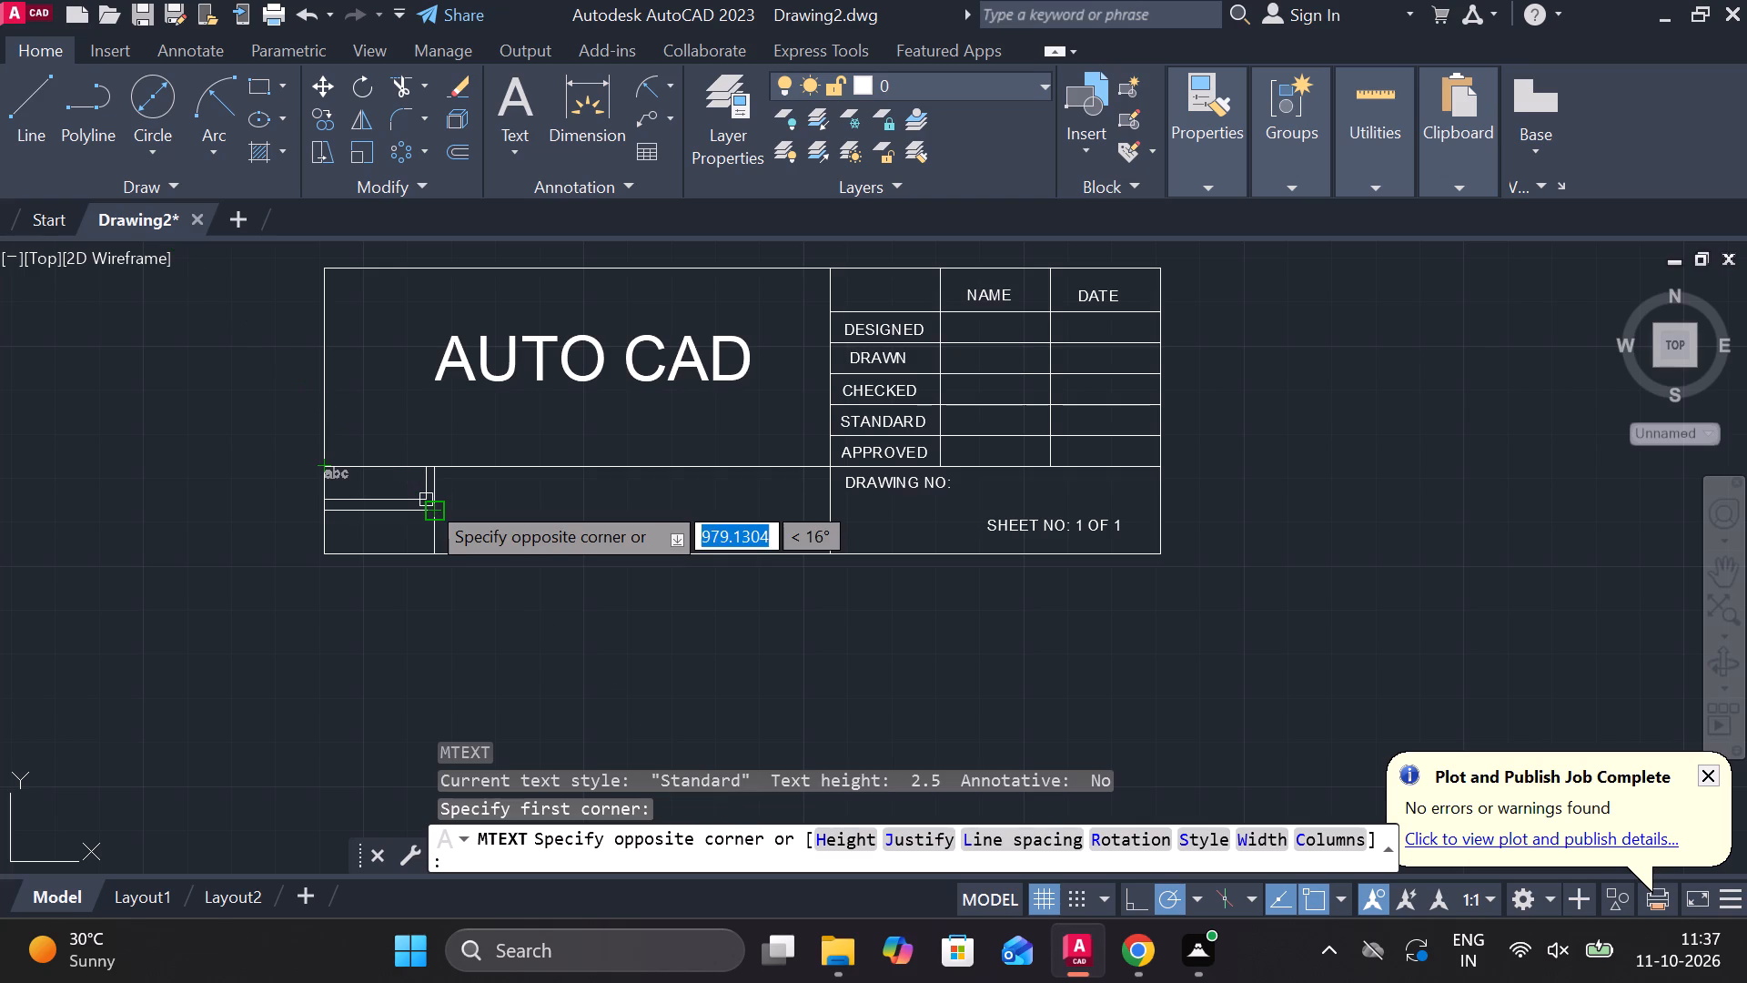
click(425, 499)
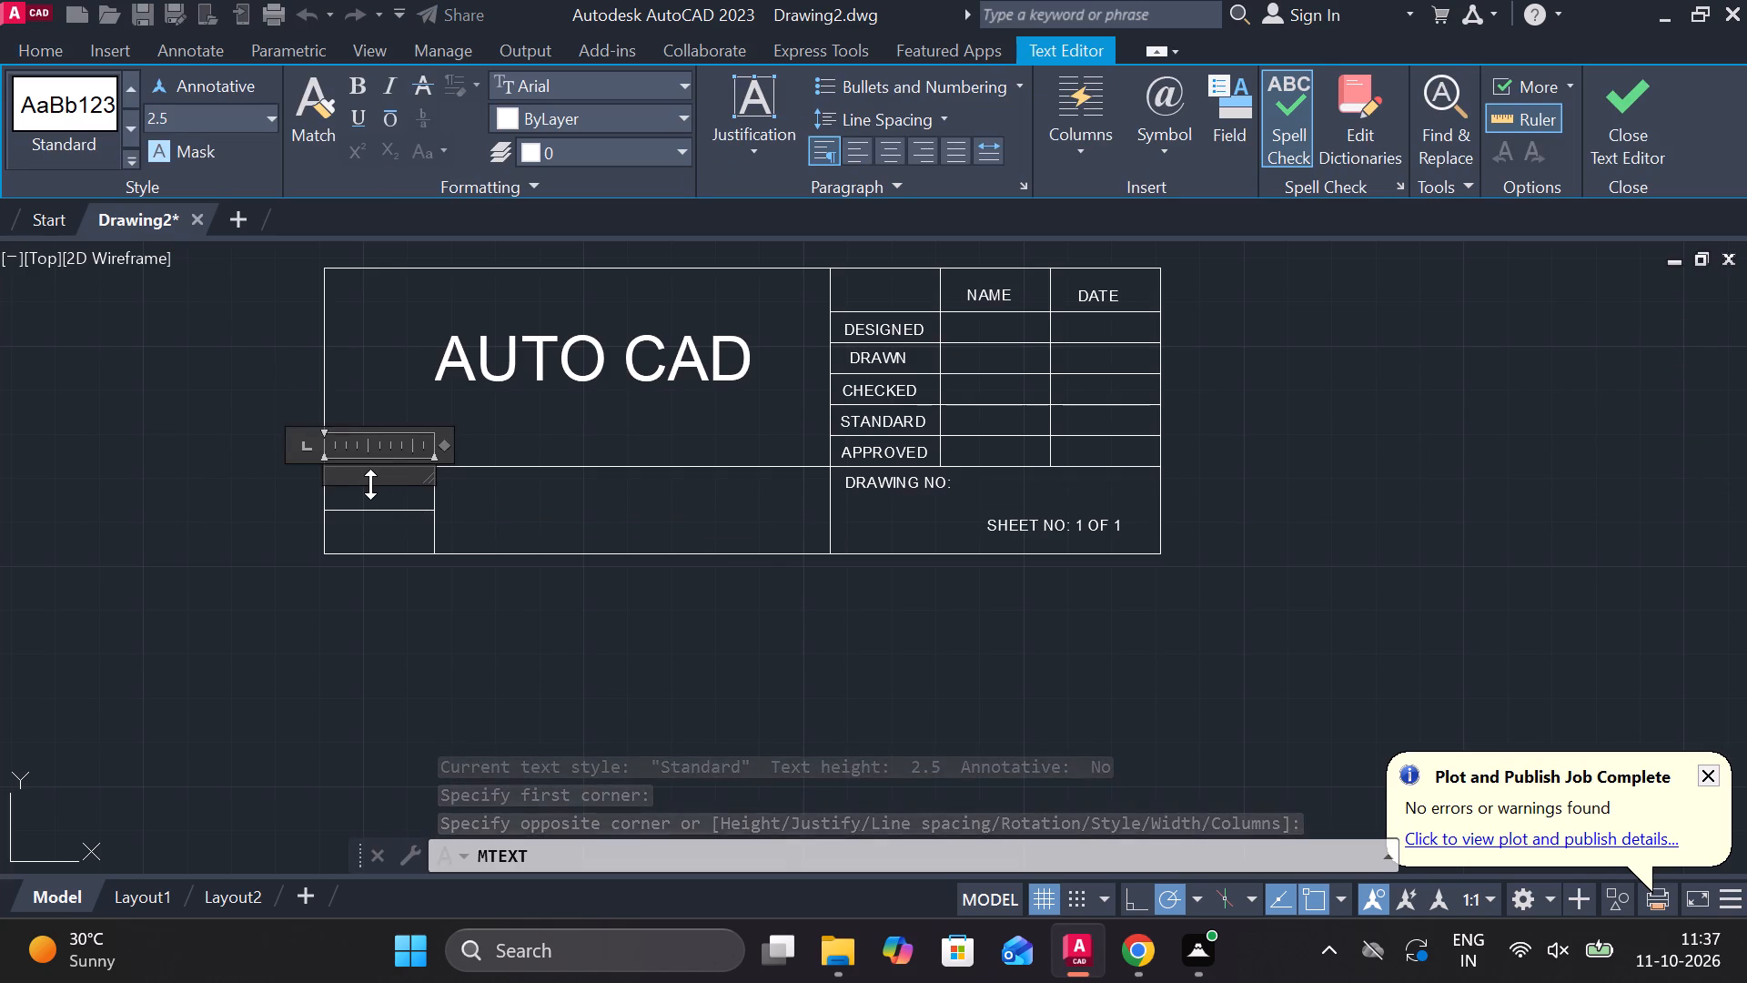
text(SA)
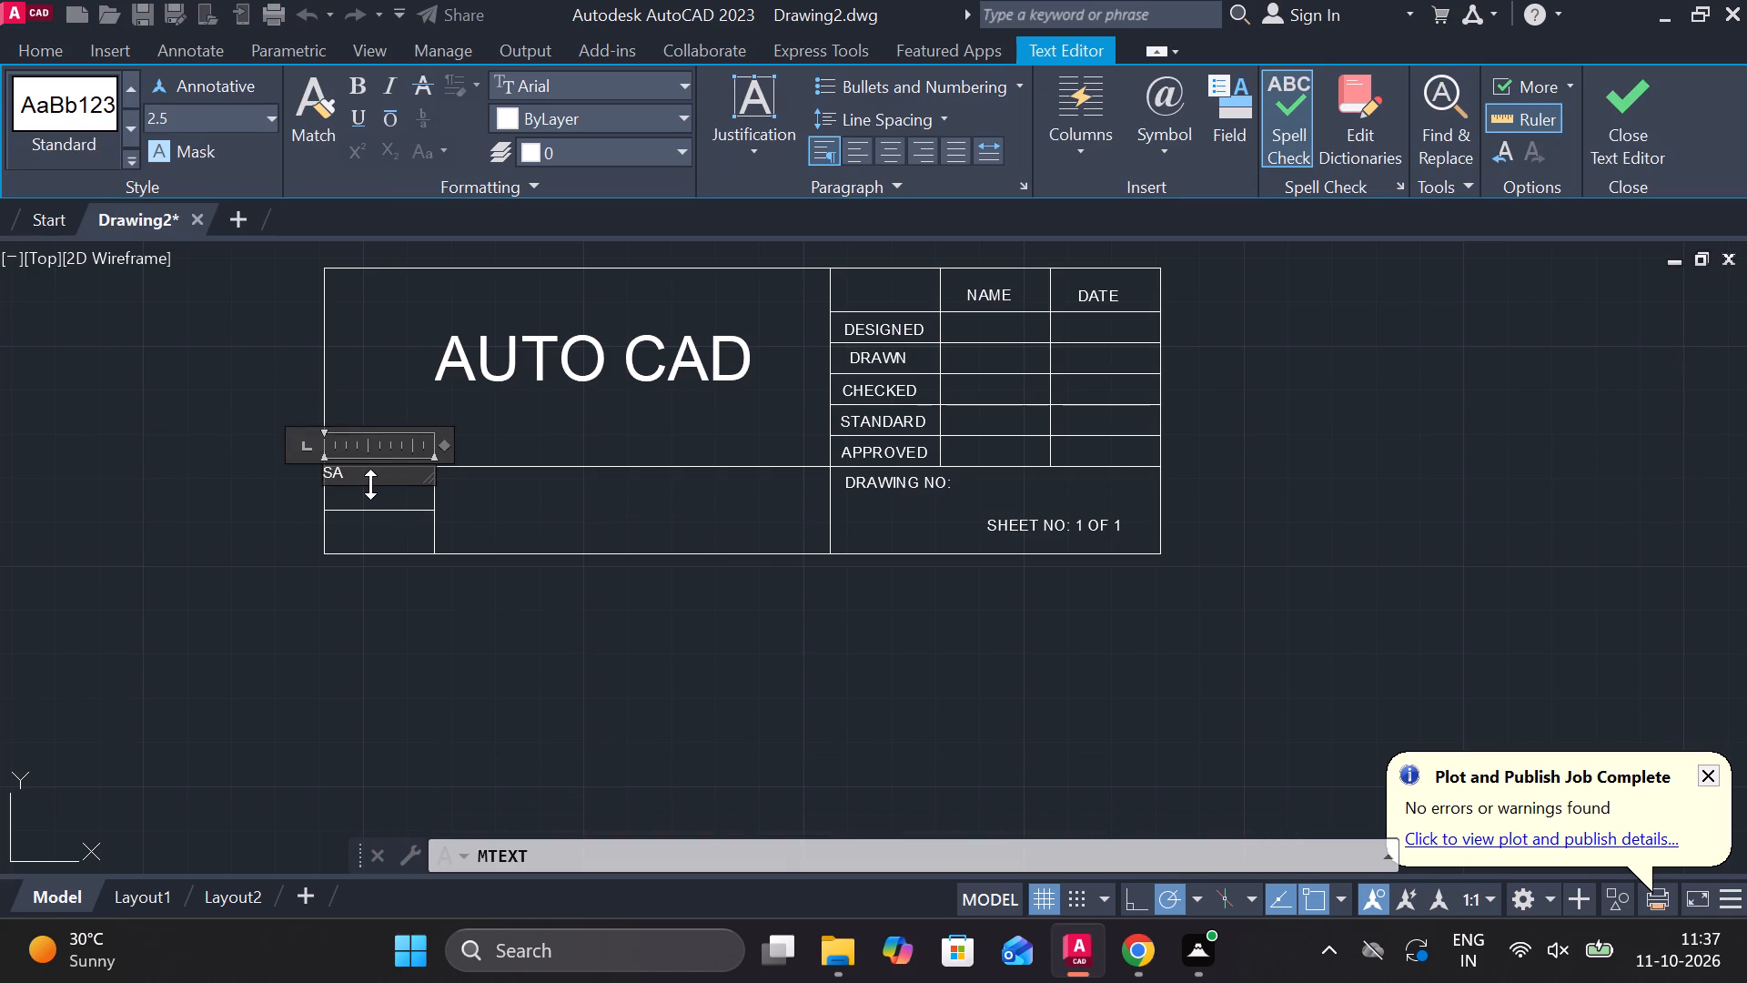
key(BackSpace)
scroll(361, 495, up, 2)
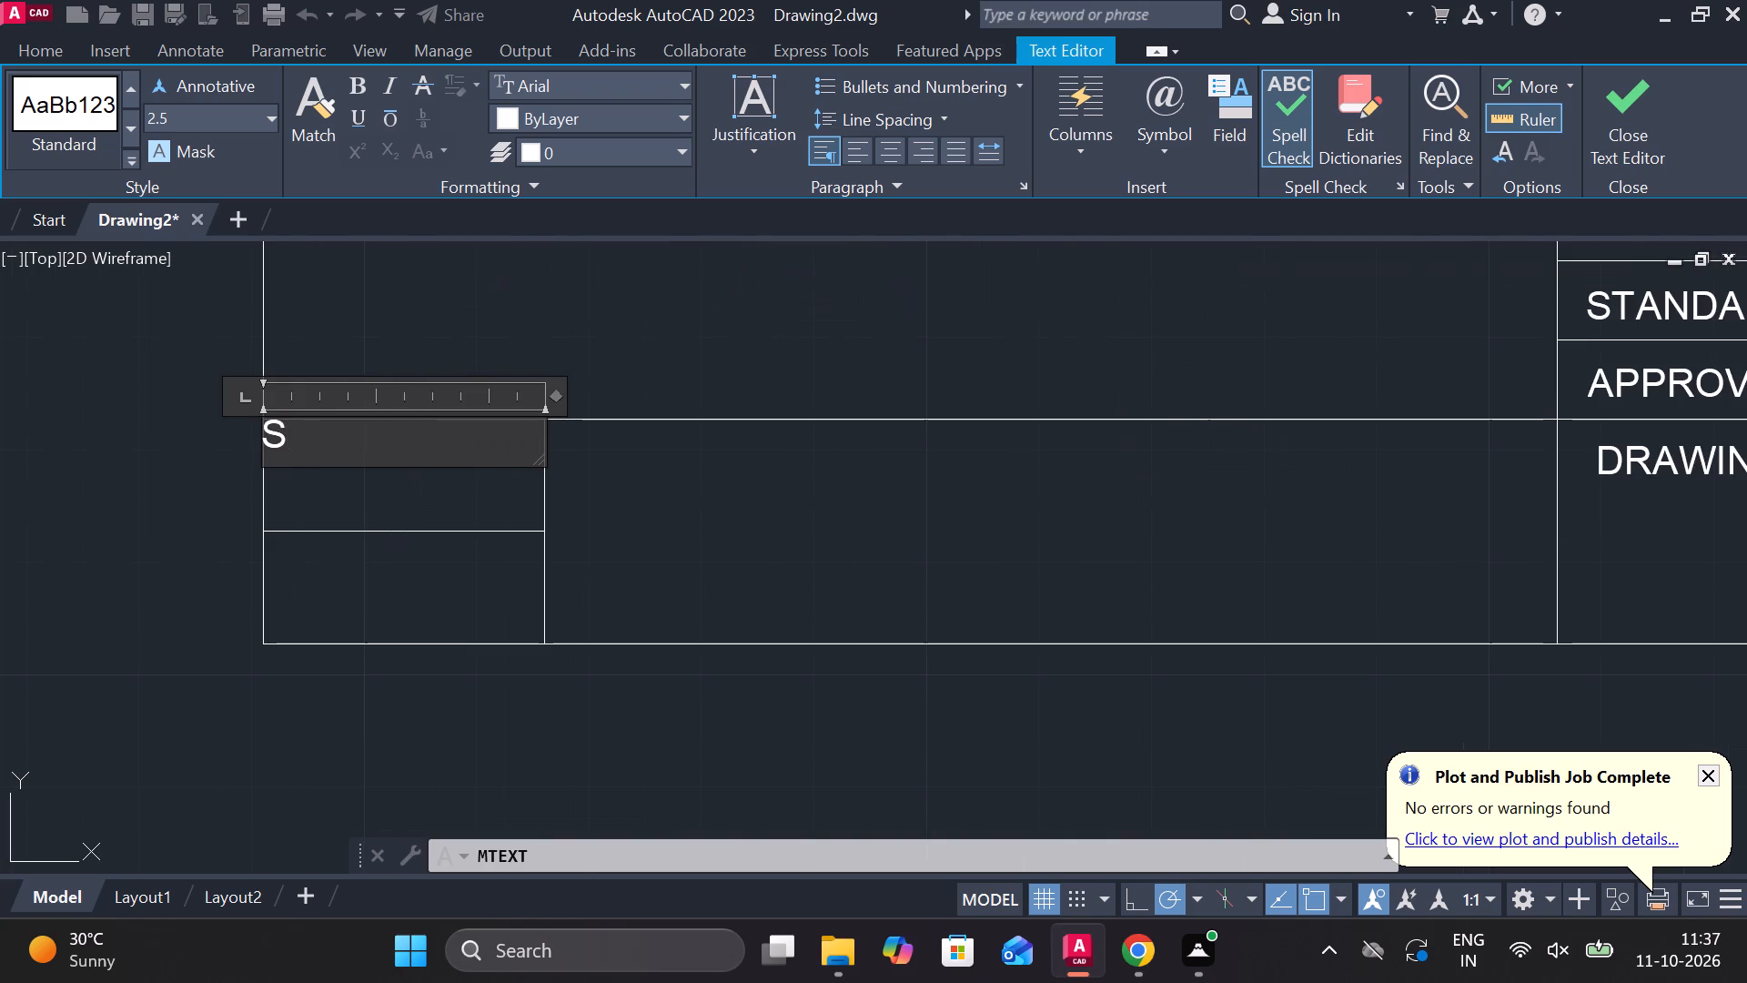
text(CAL)
key(e)
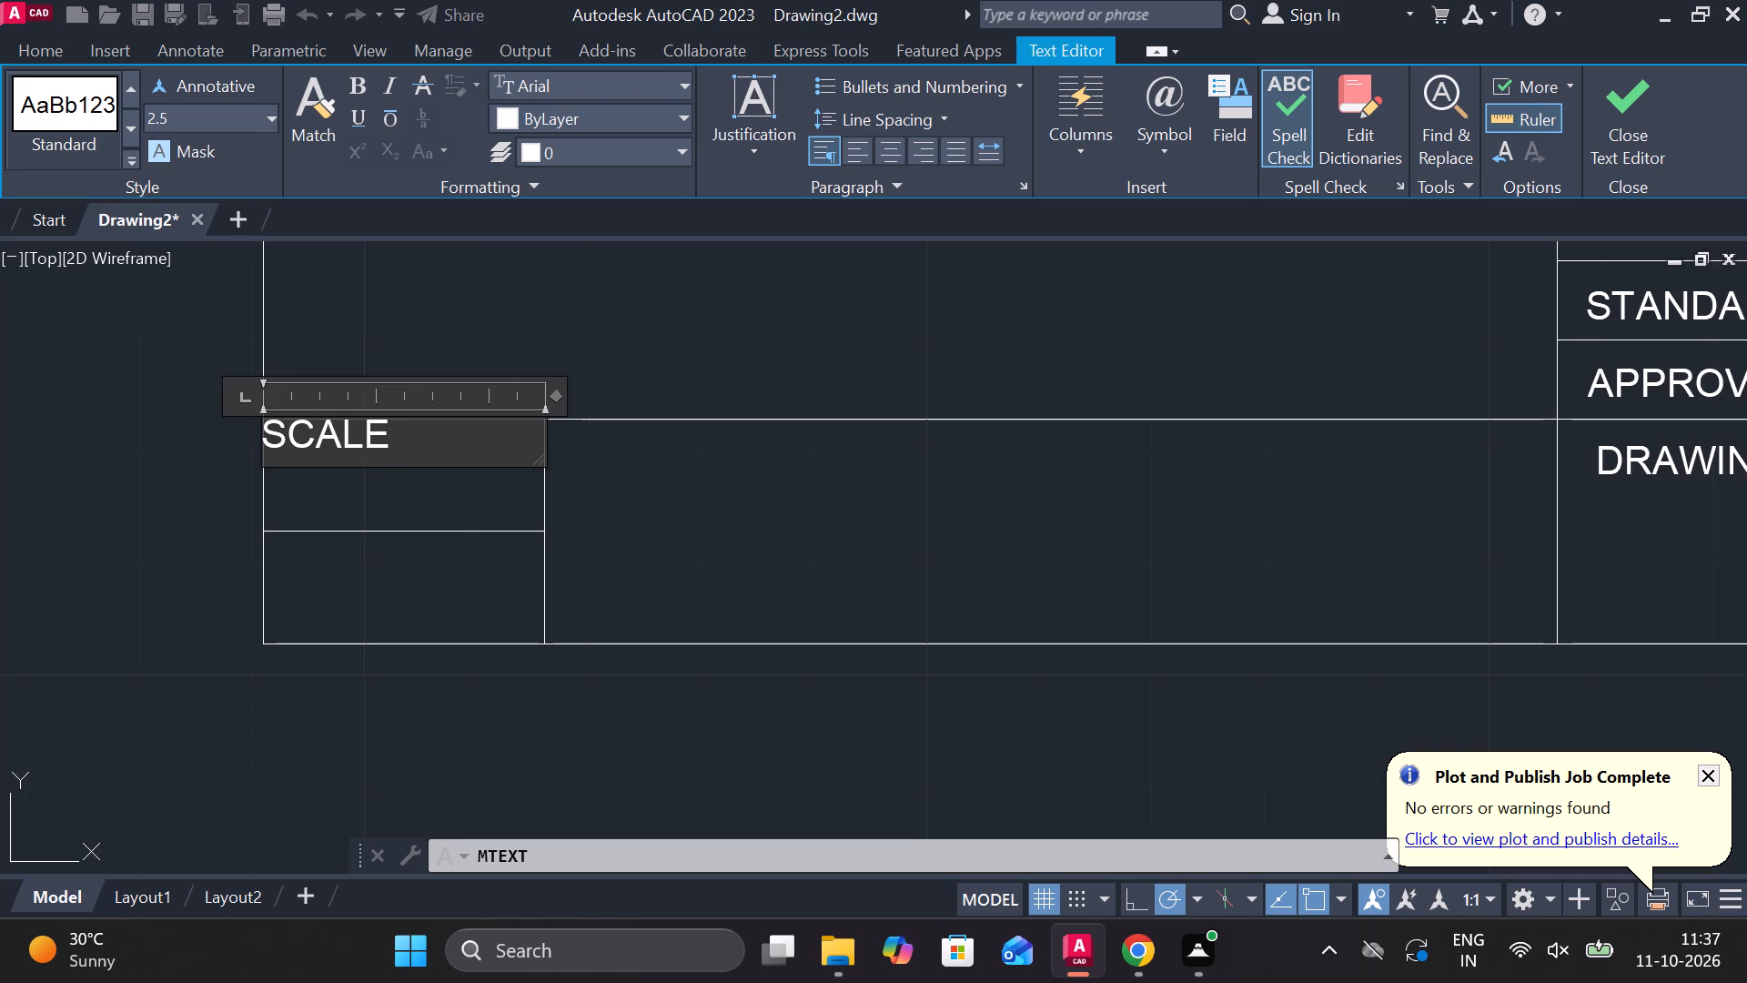
key(space)
key(1)
key(shift+colon)
key(1)
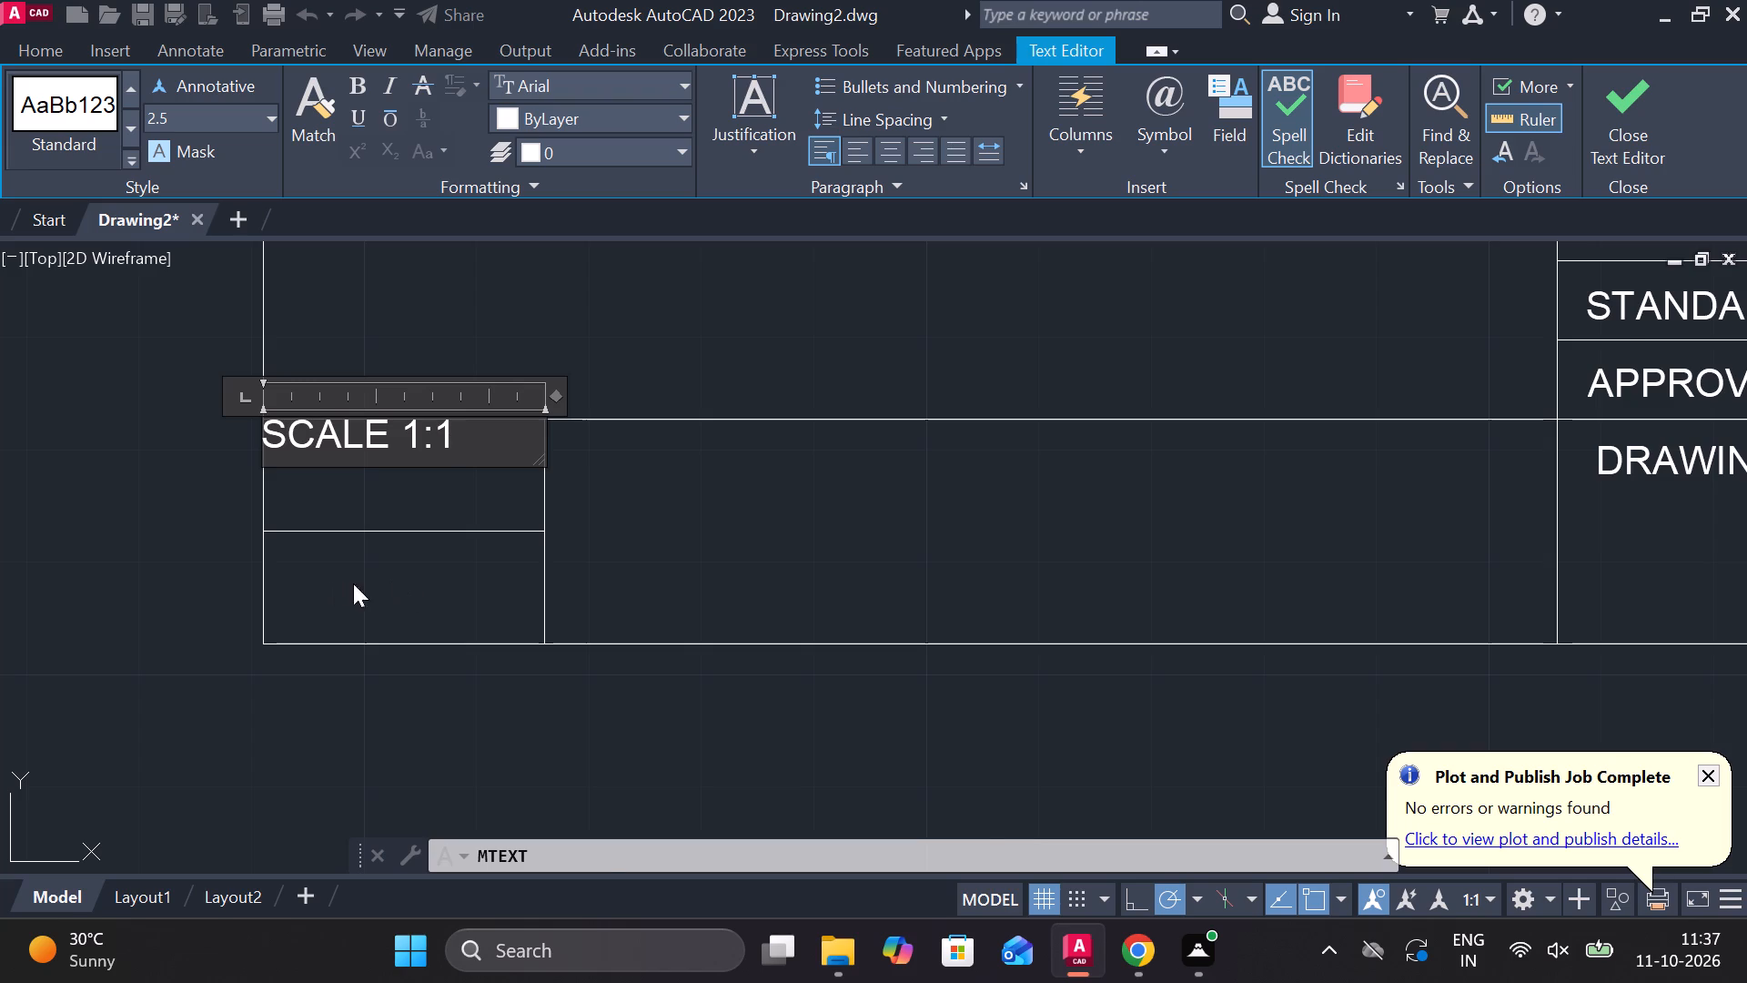
click(353, 583)
Move the "SCALE 1:1" text down and inward, clear of its cell's top and left borders.
click(374, 442)
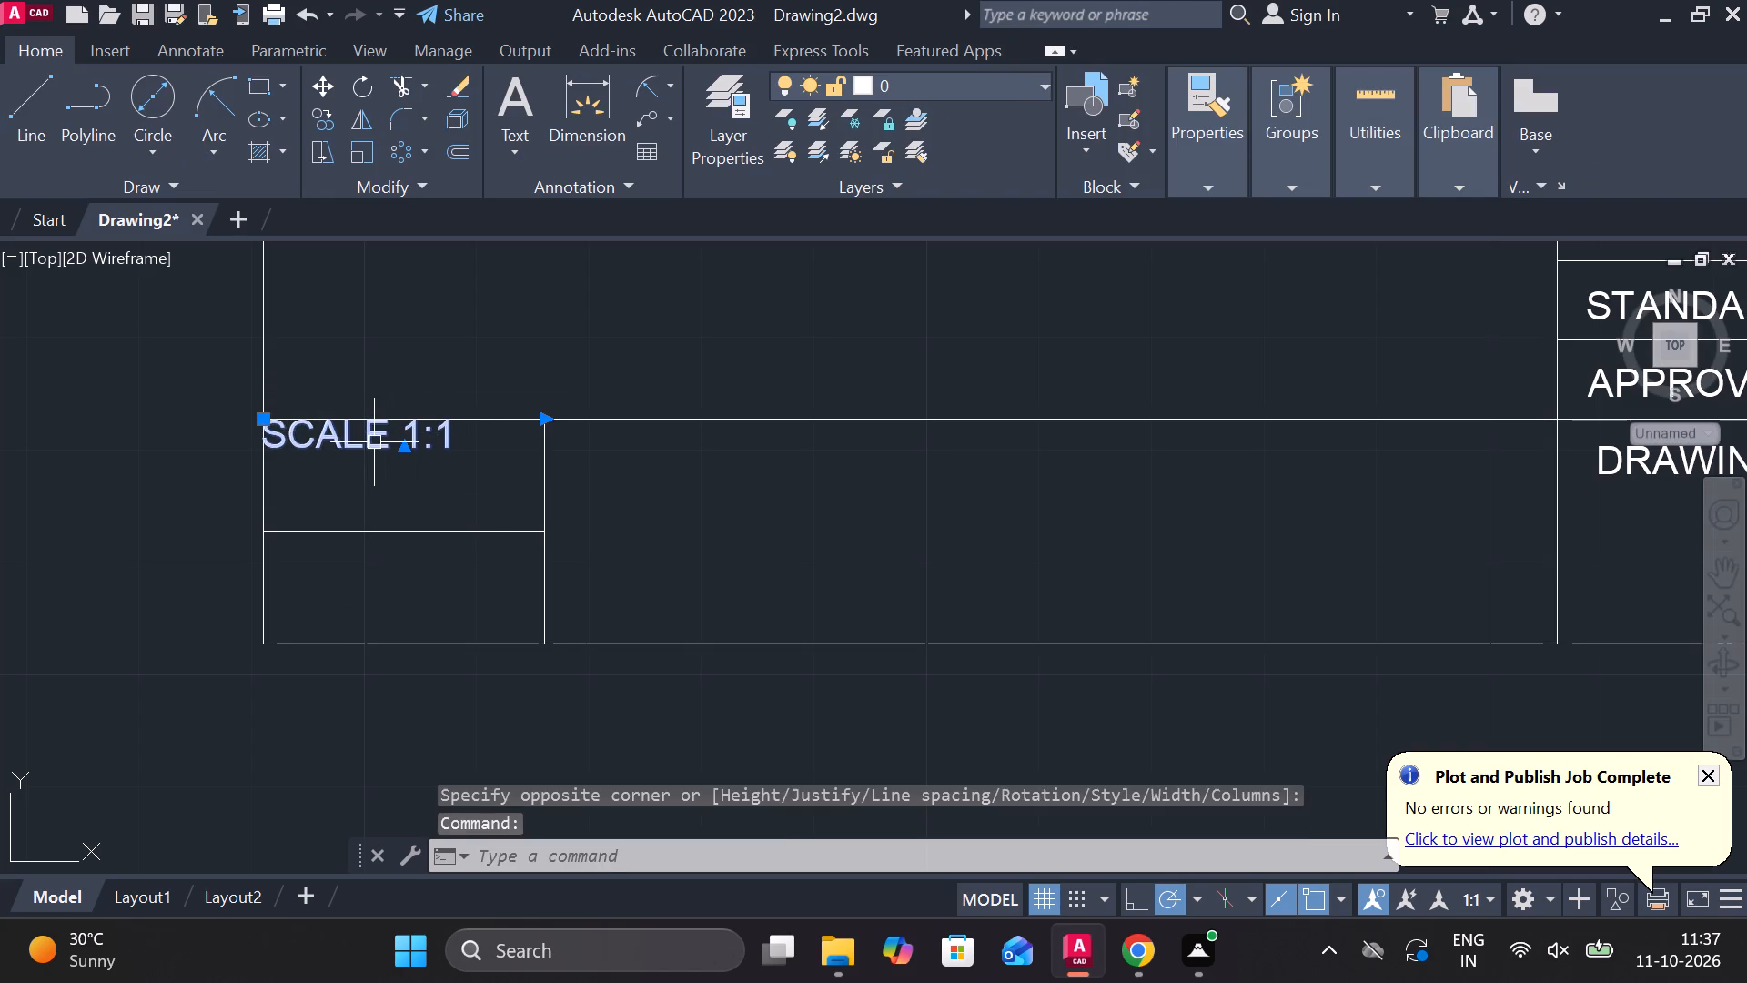
click(267, 423)
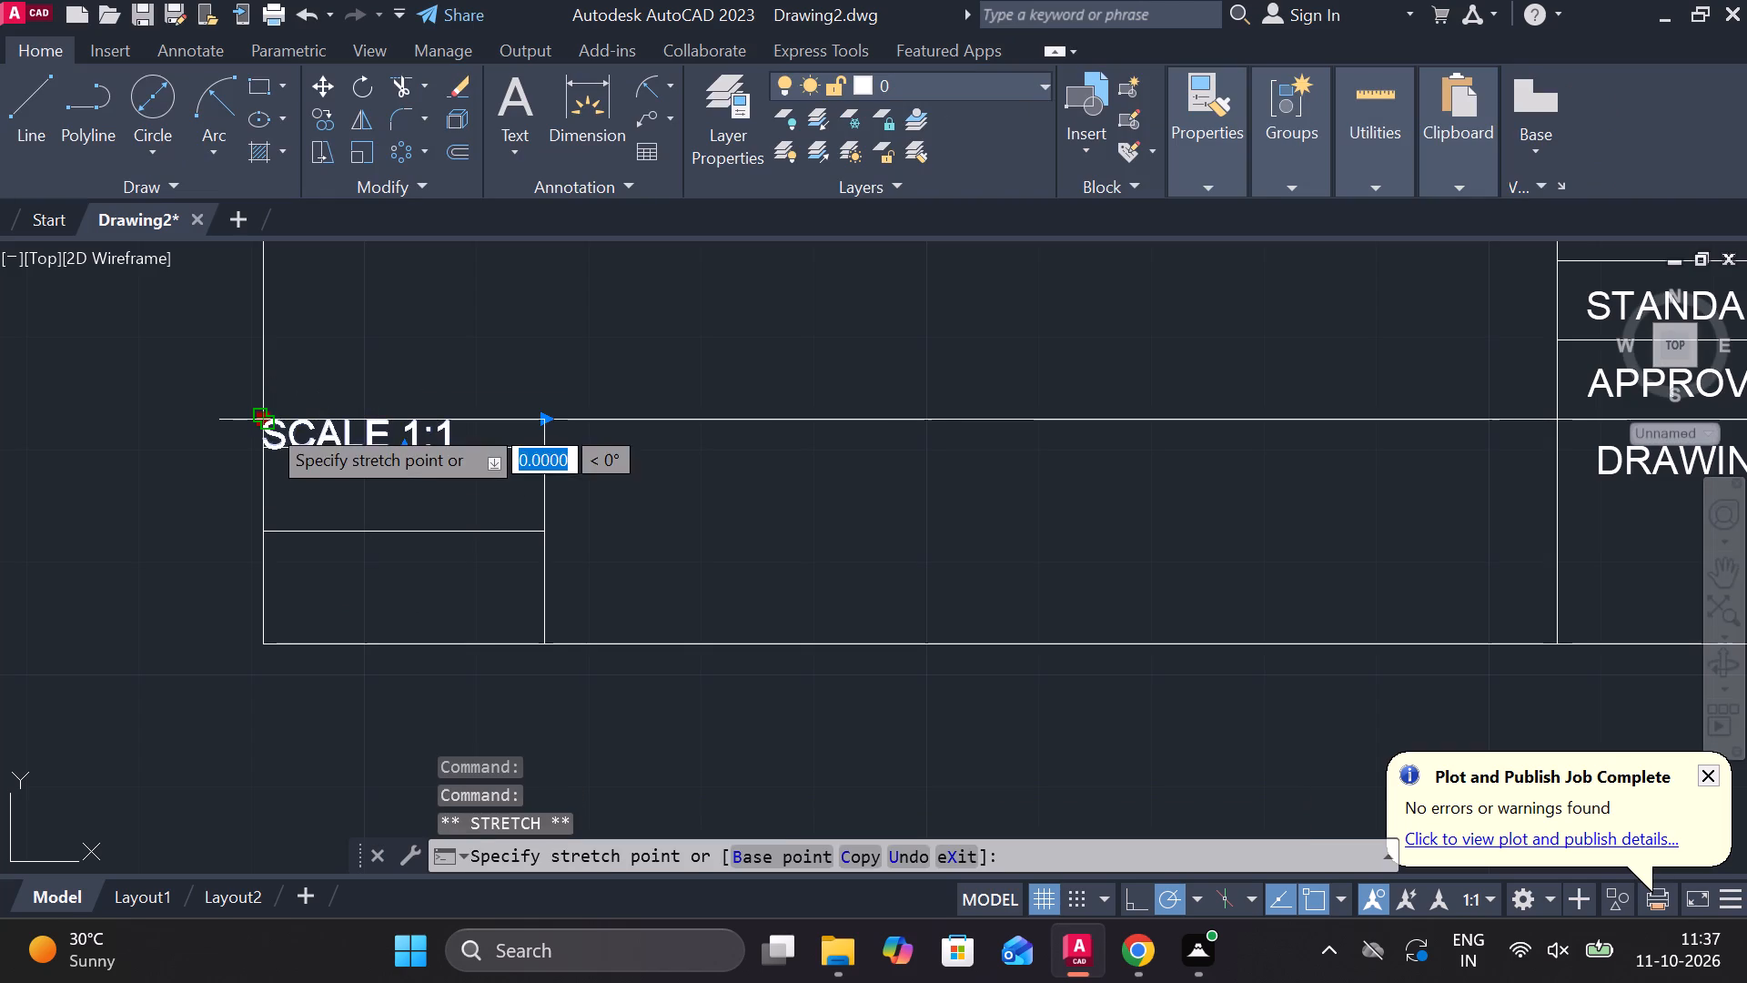
click(290, 458)
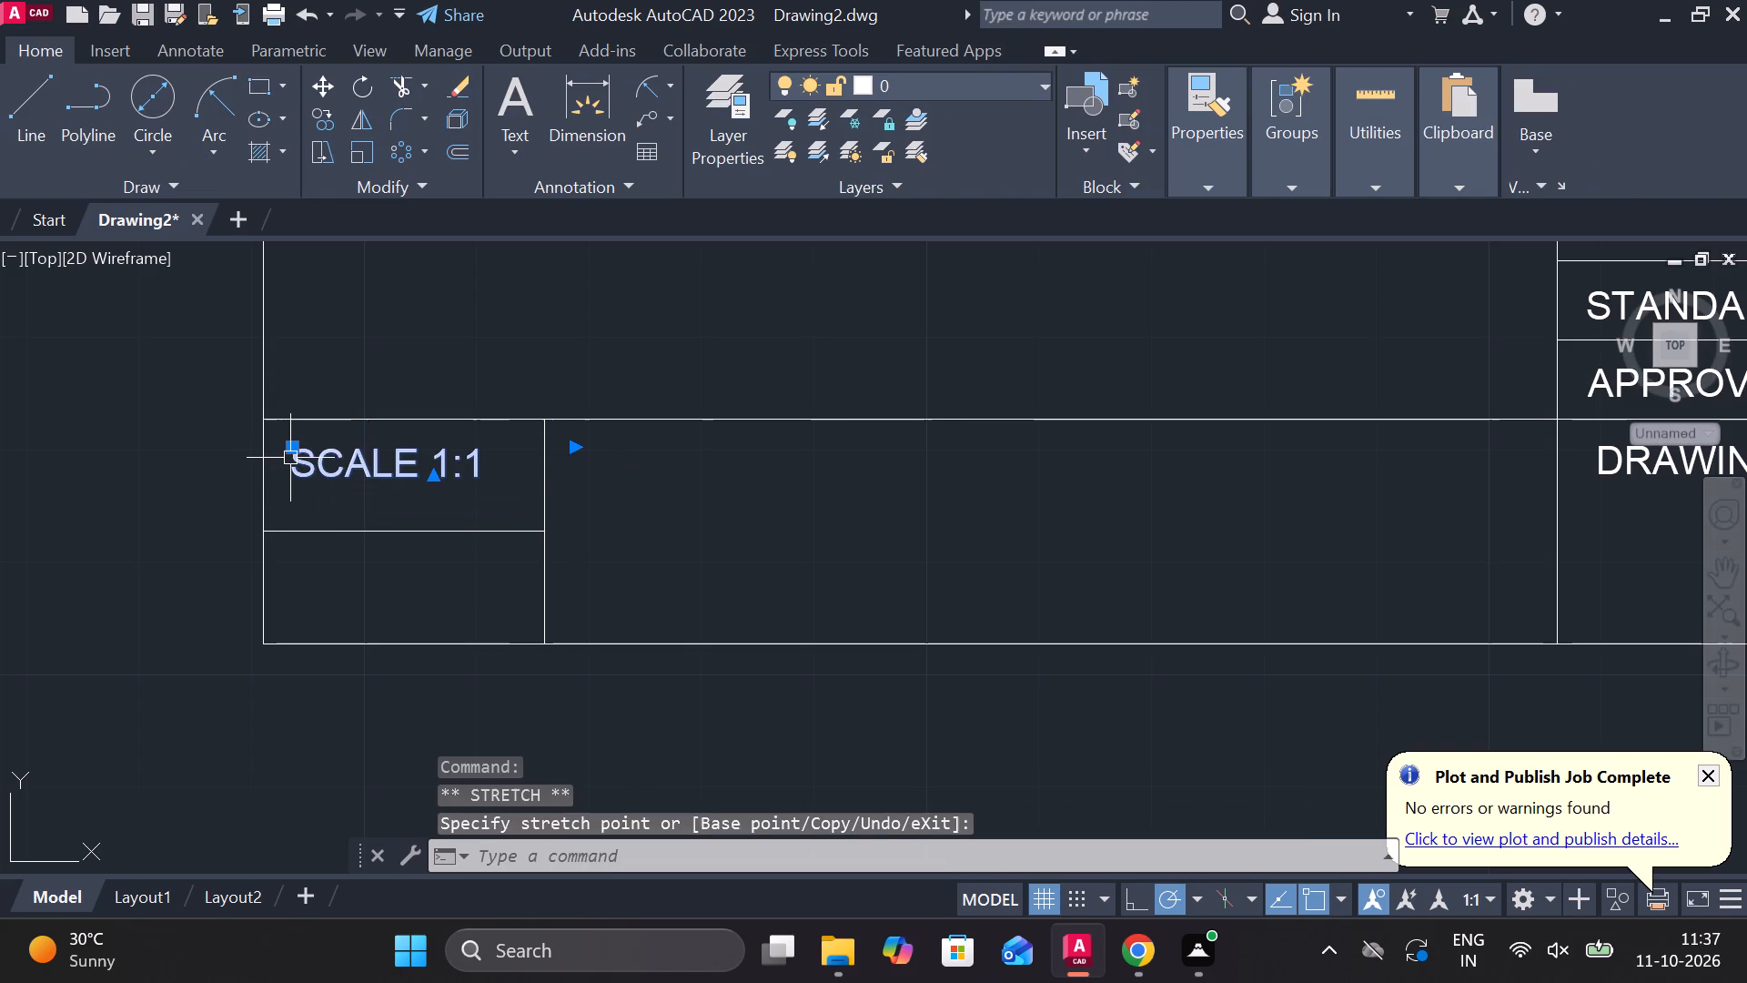
Draw a circle of diameter 5 in the left part of the empty cell below "SCALE 1:1".
click(167, 142)
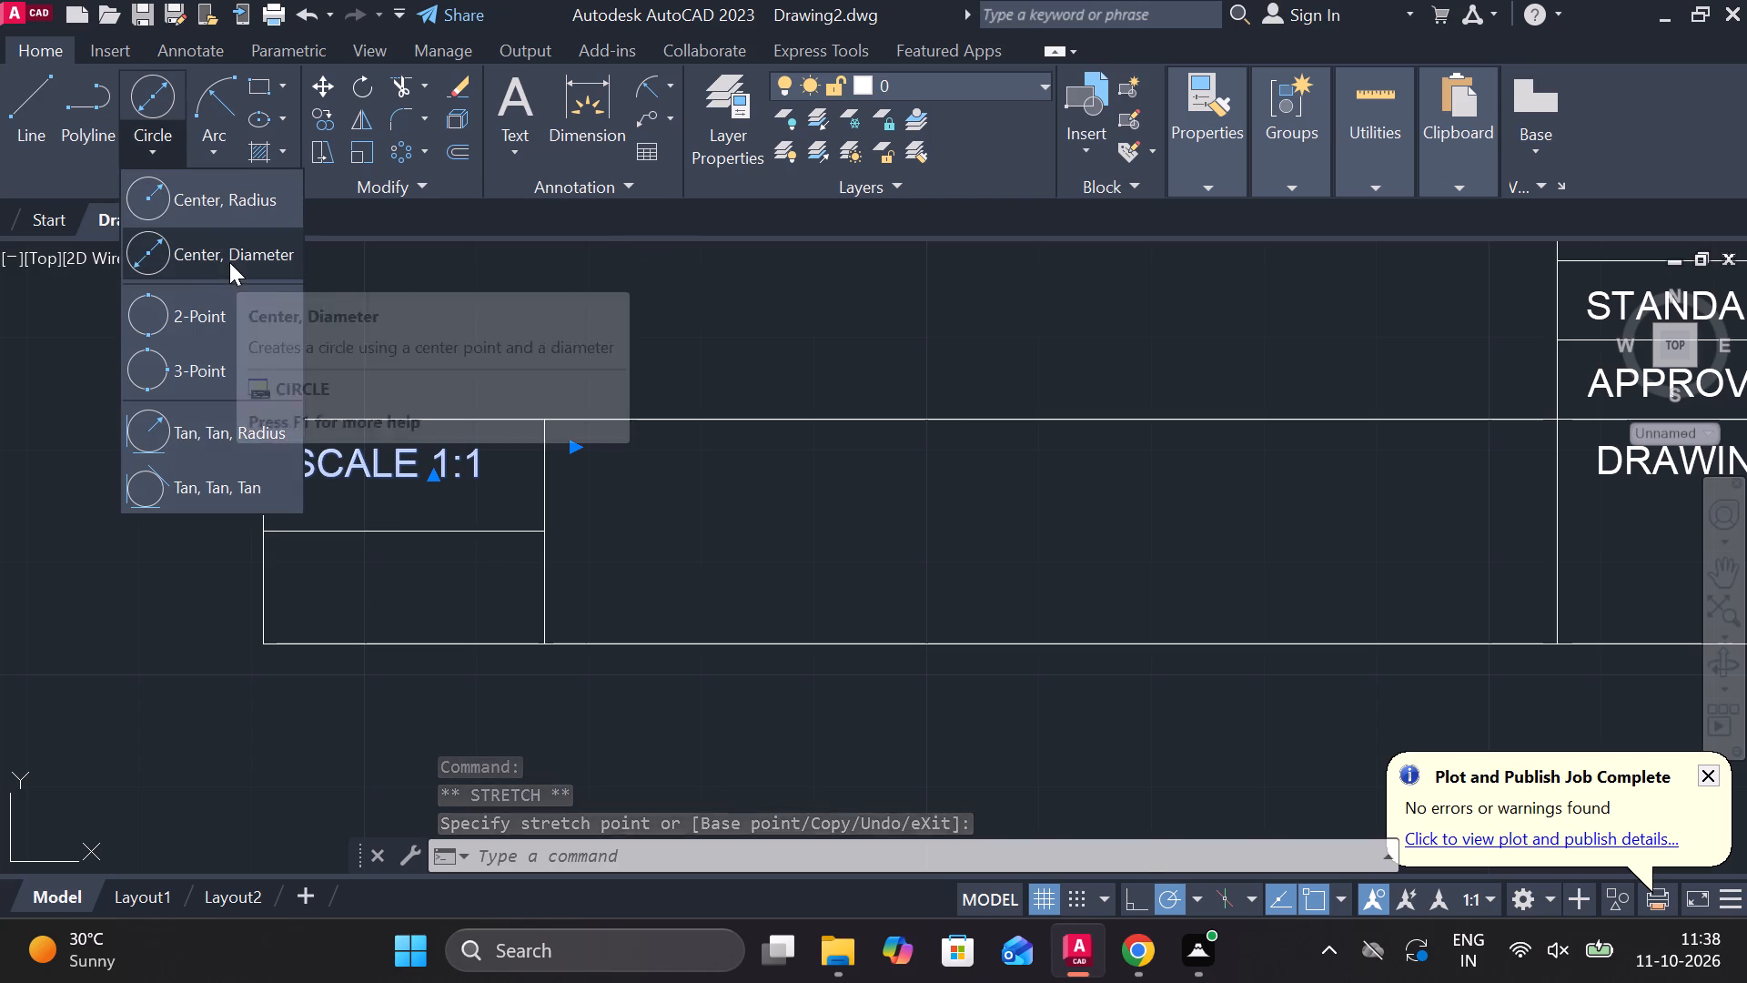
click(229, 262)
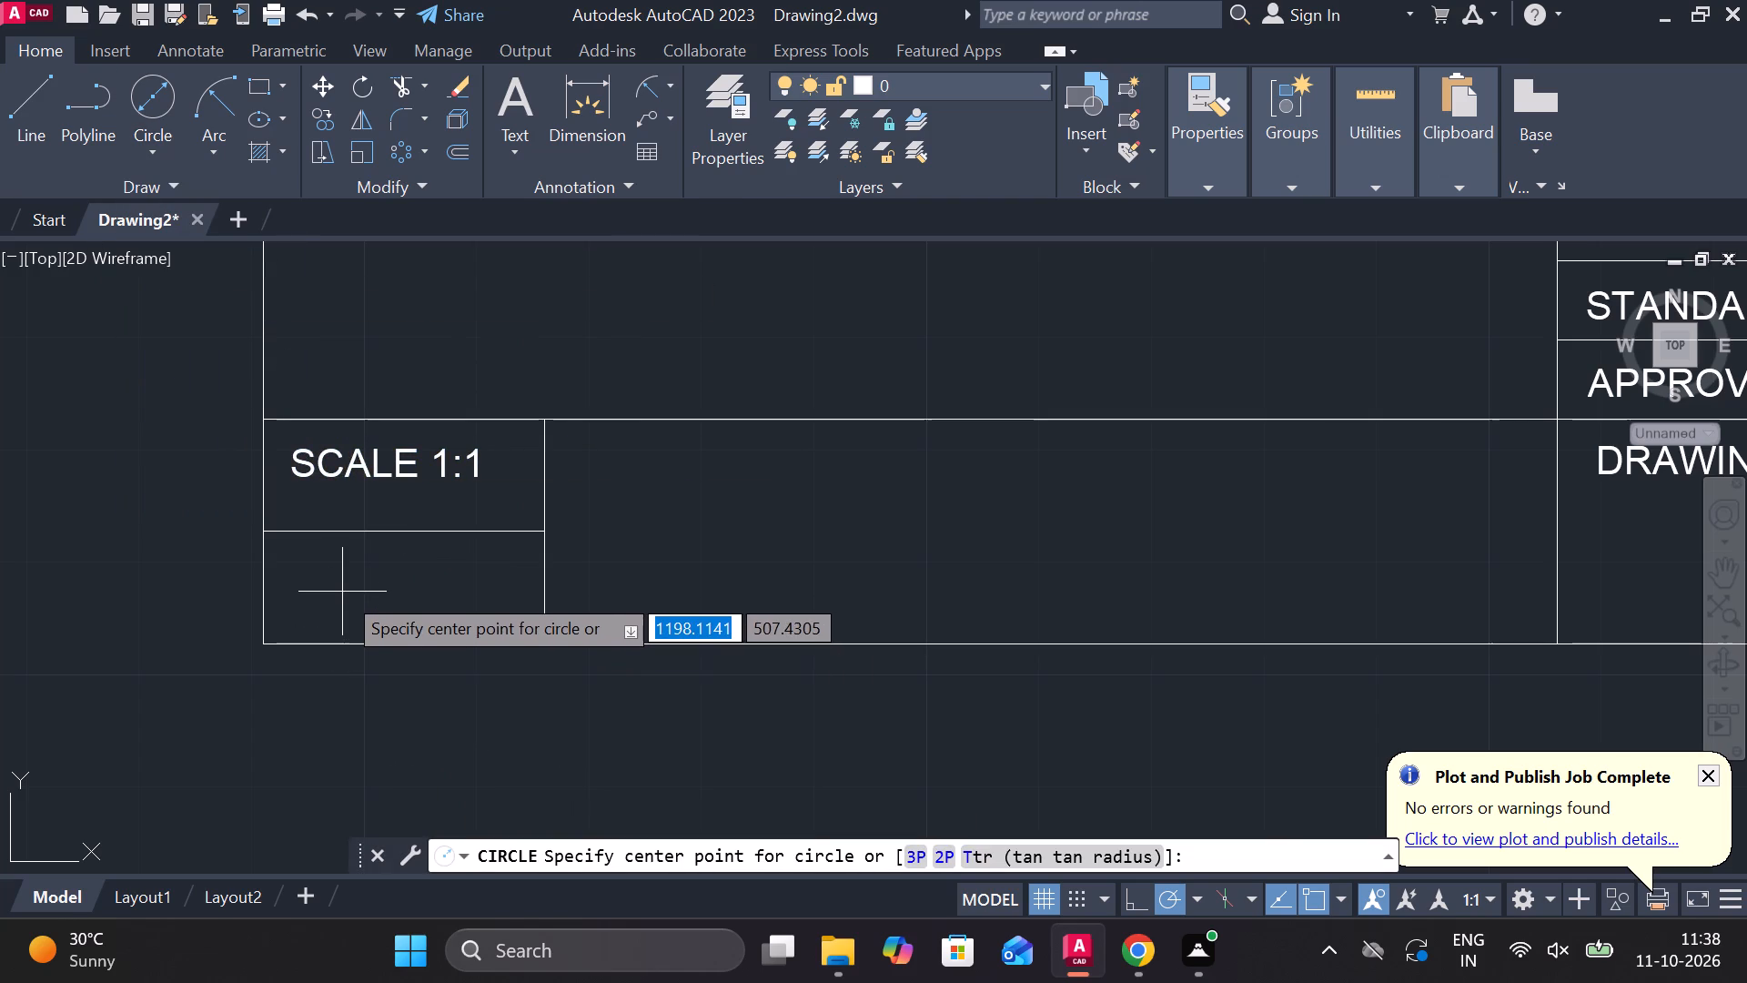
scroll(342, 592, down, 1)
scroll(342, 592, up, 2)
click(312, 588)
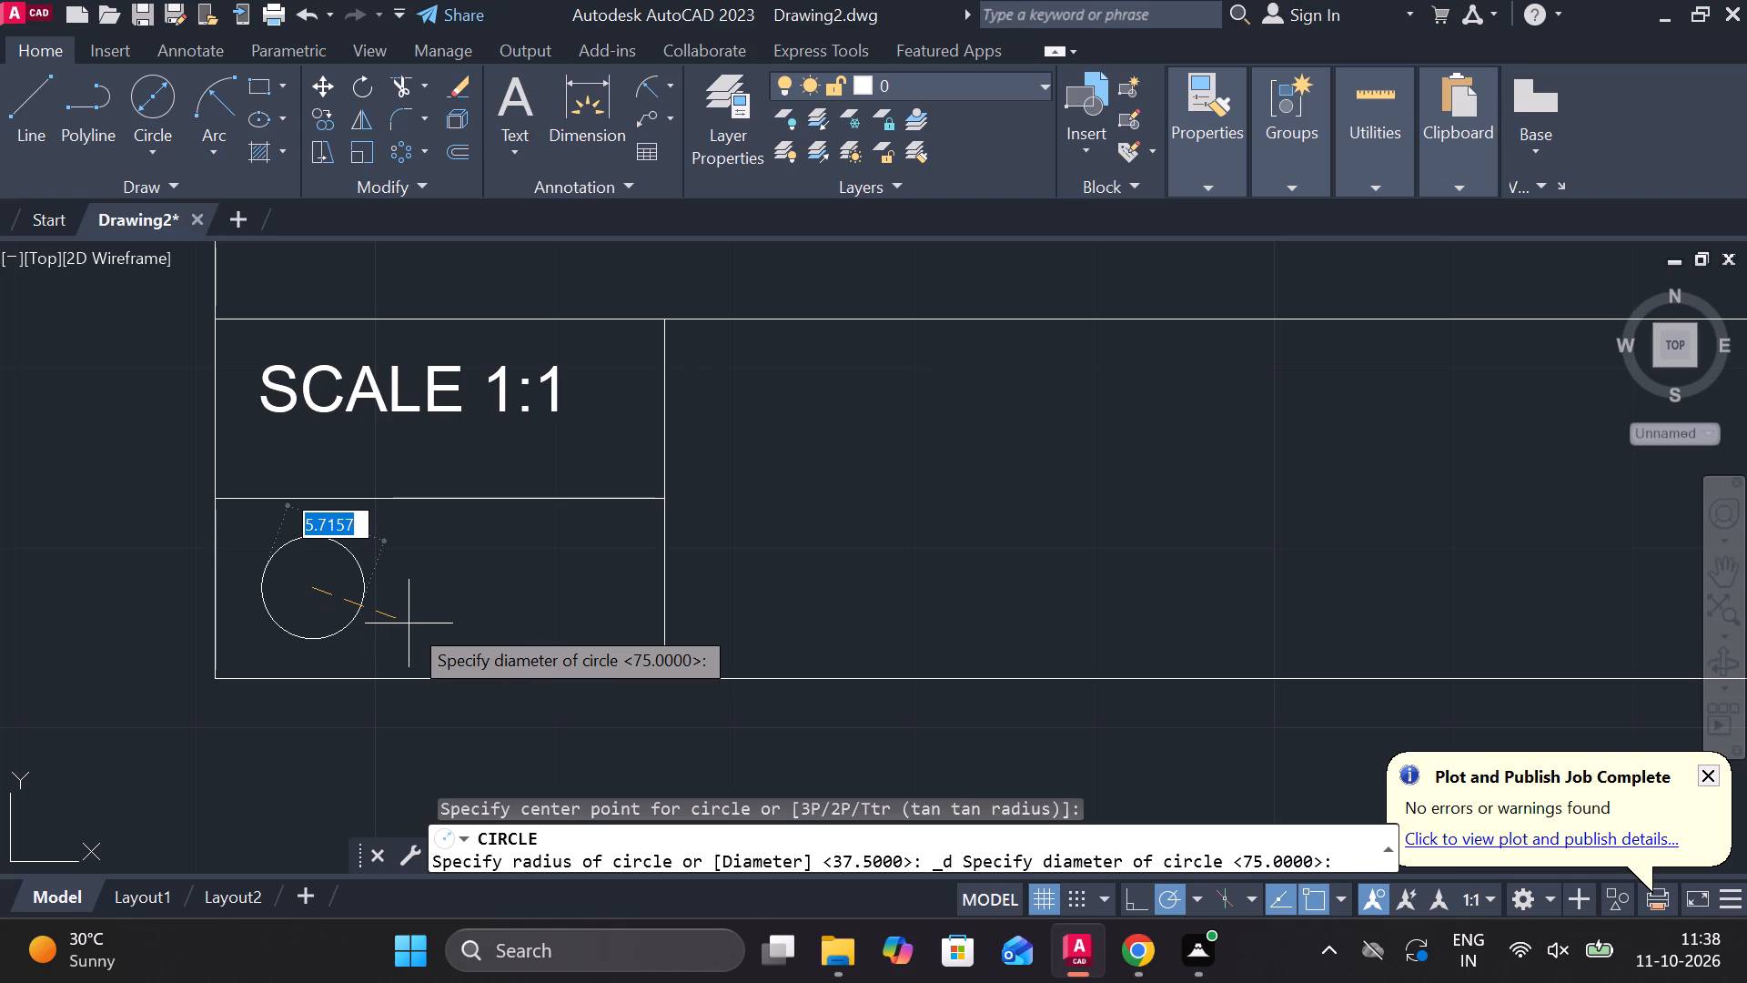
key(5)
key(Return)
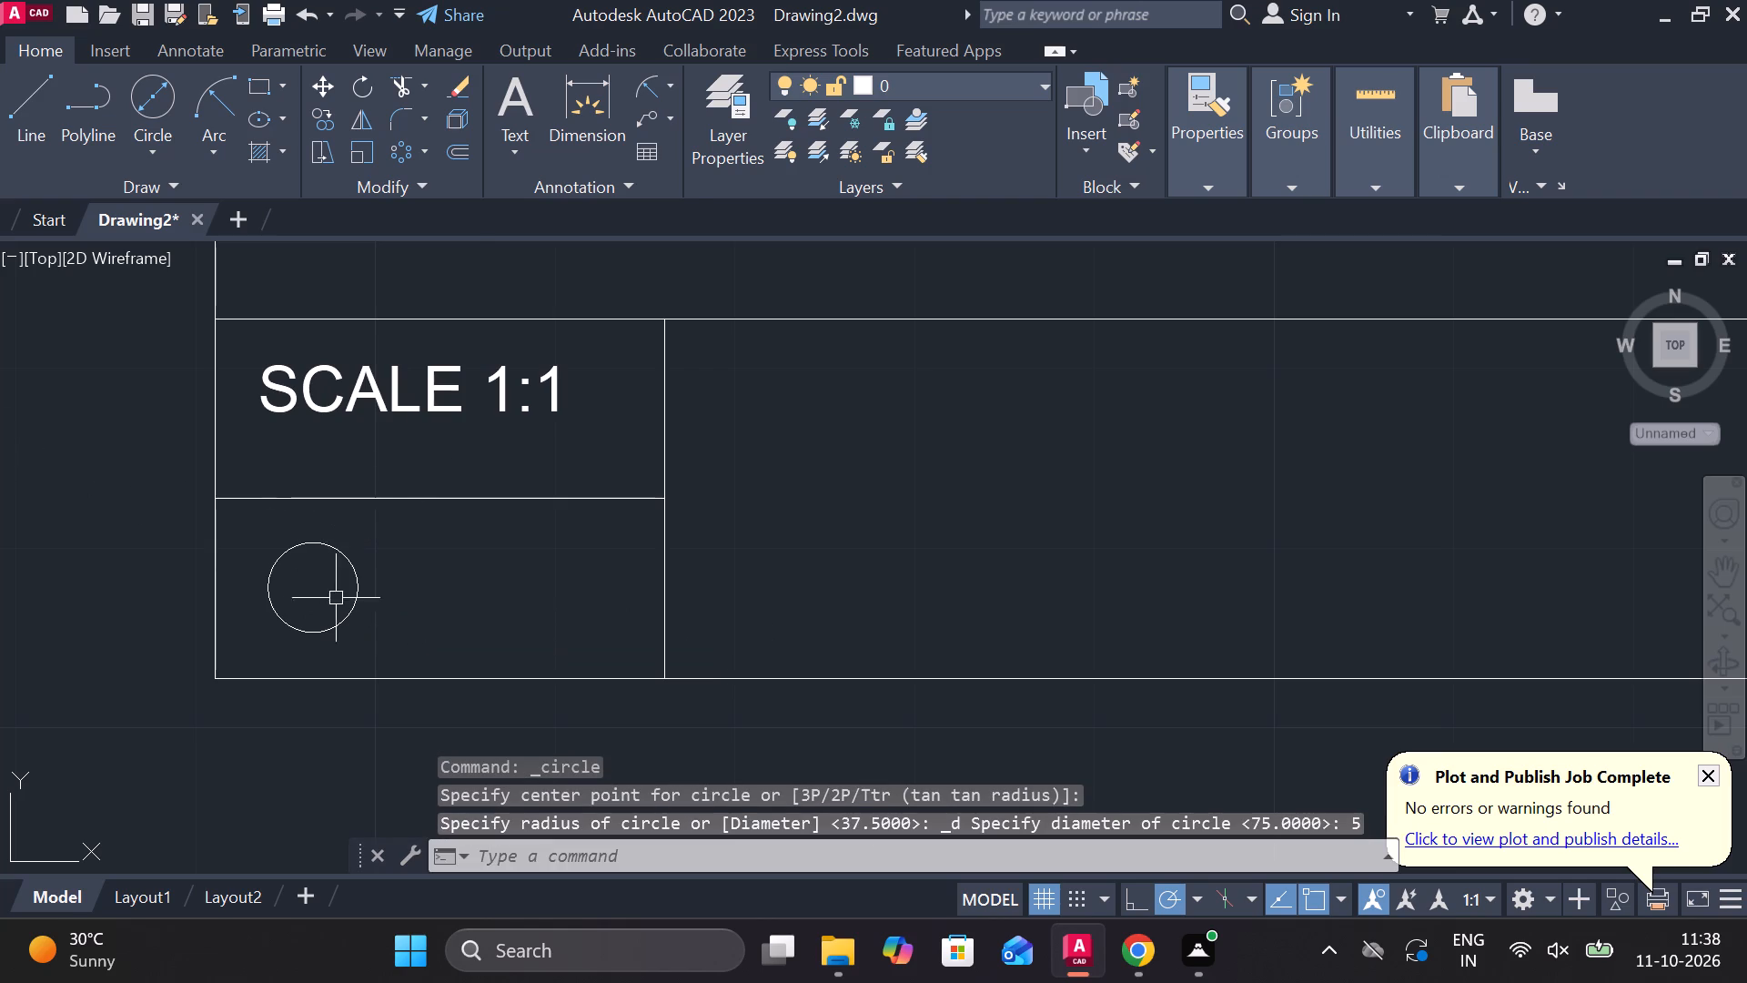
Draw a concentric circle of diameter 3 inside the diameter 5 circle.
click(150, 147)
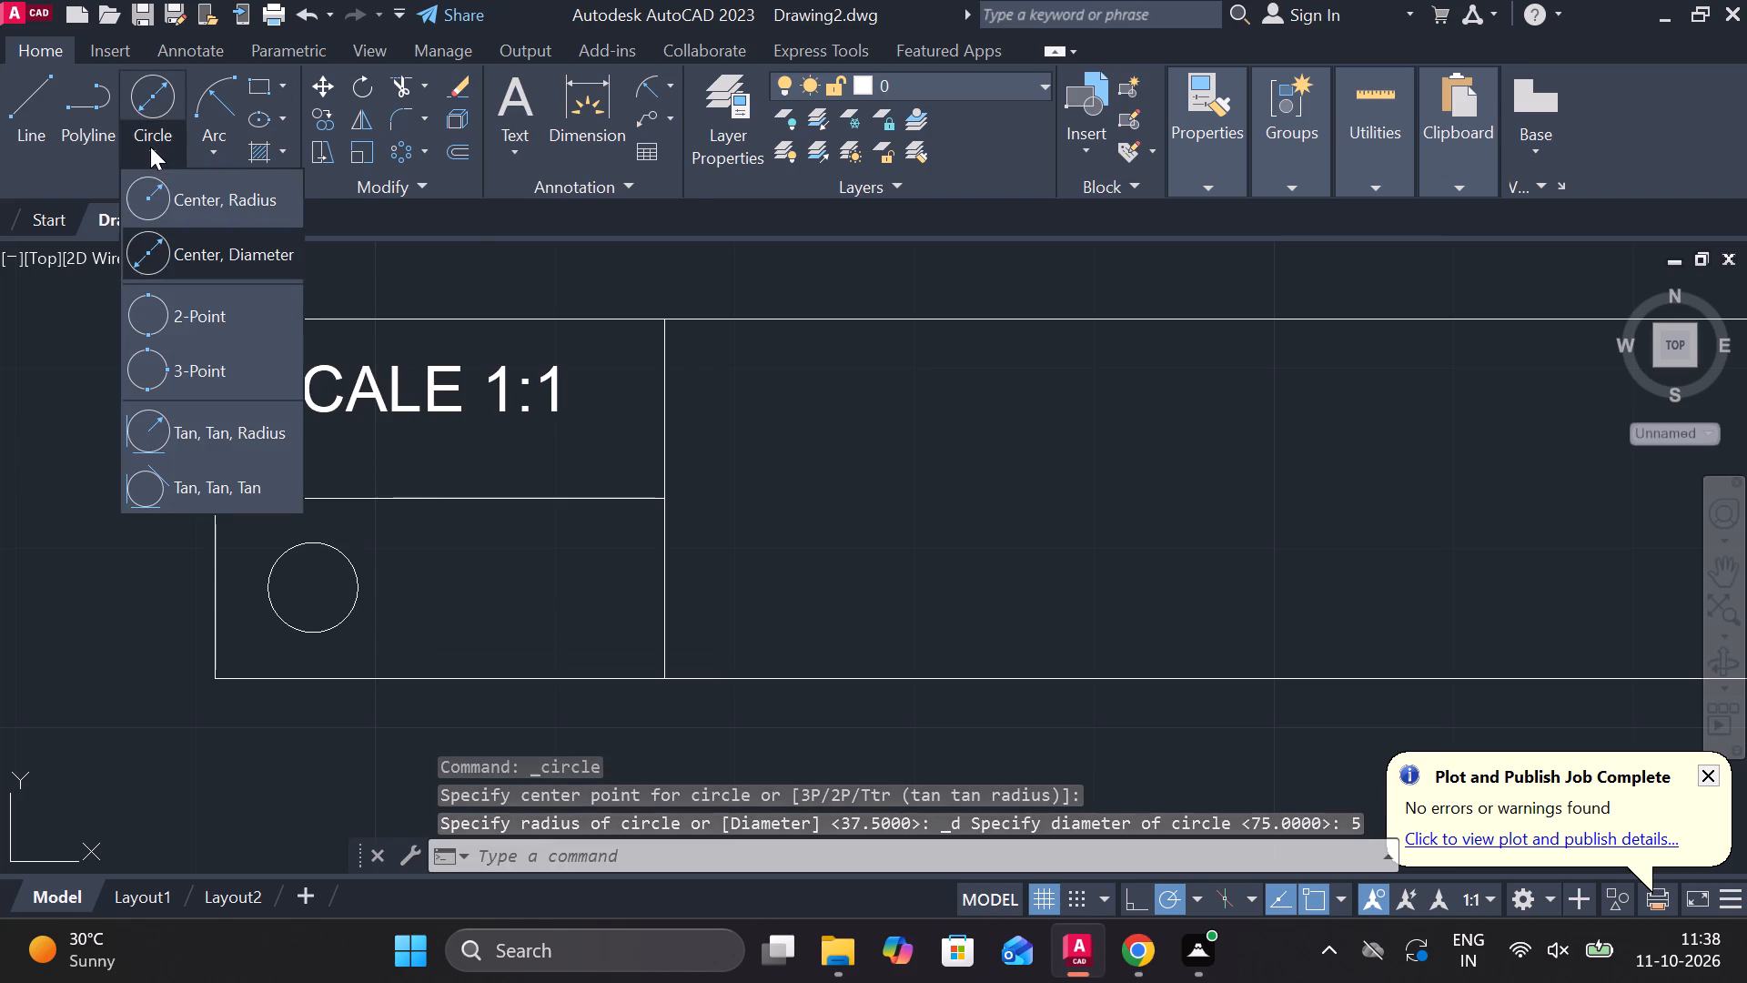
click(203, 242)
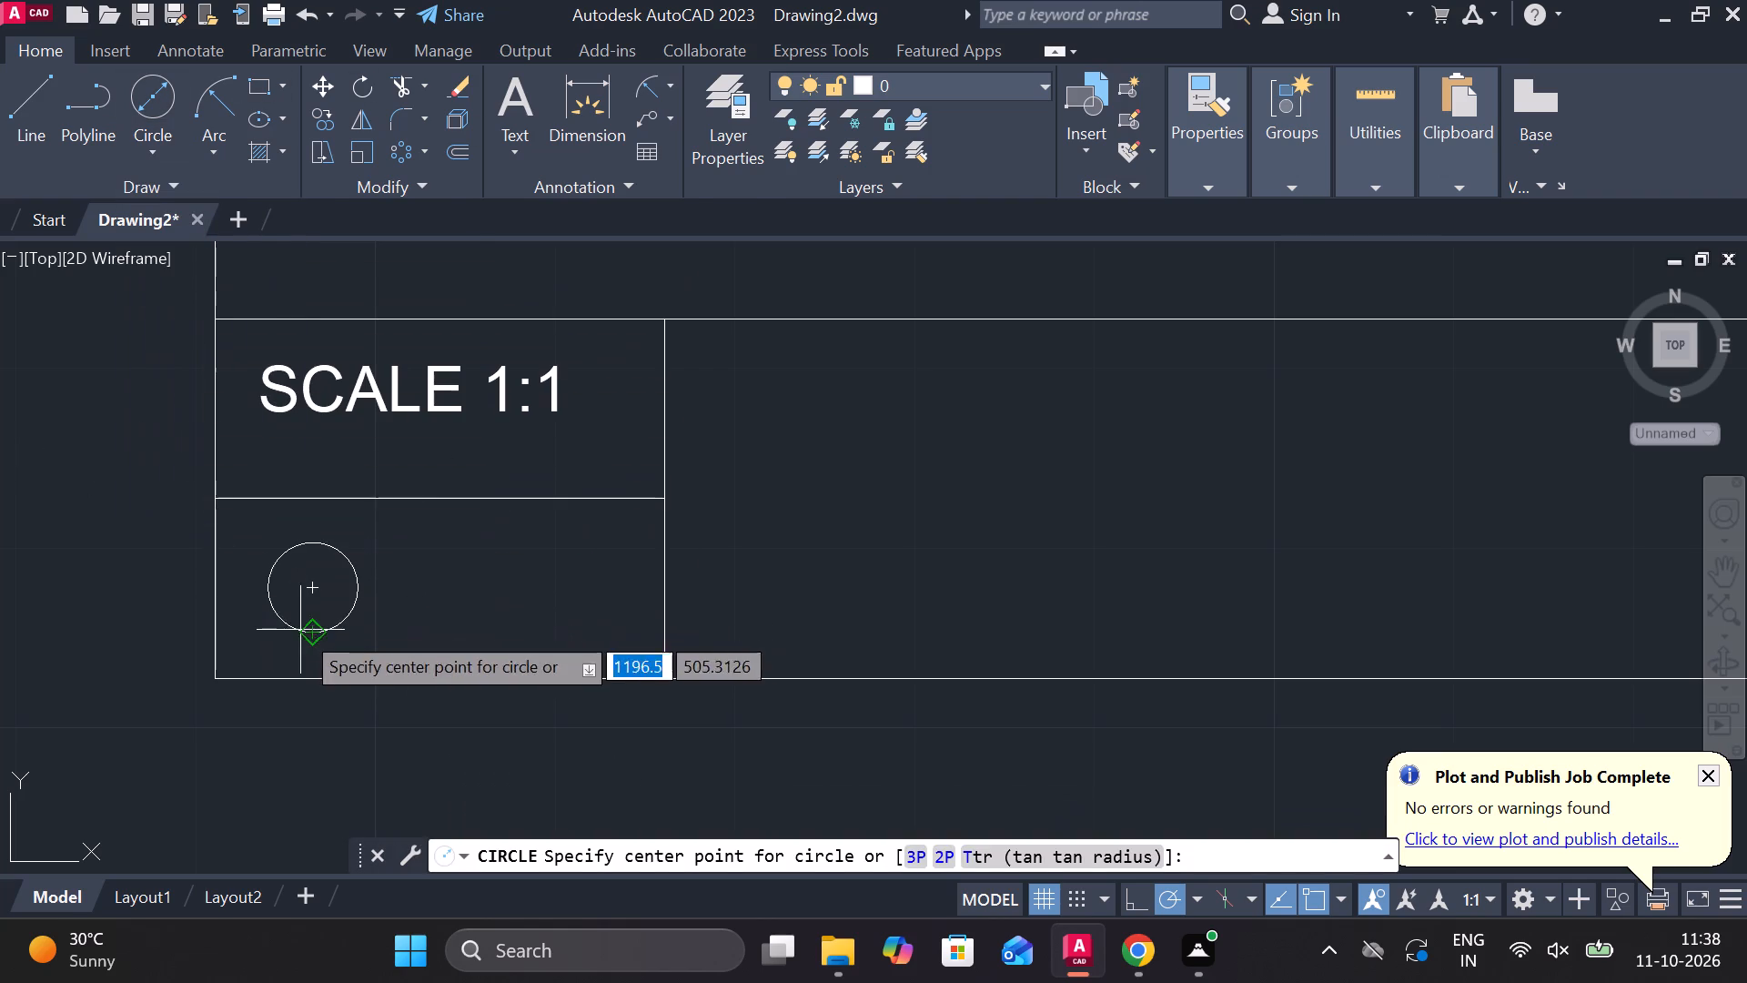
click(304, 593)
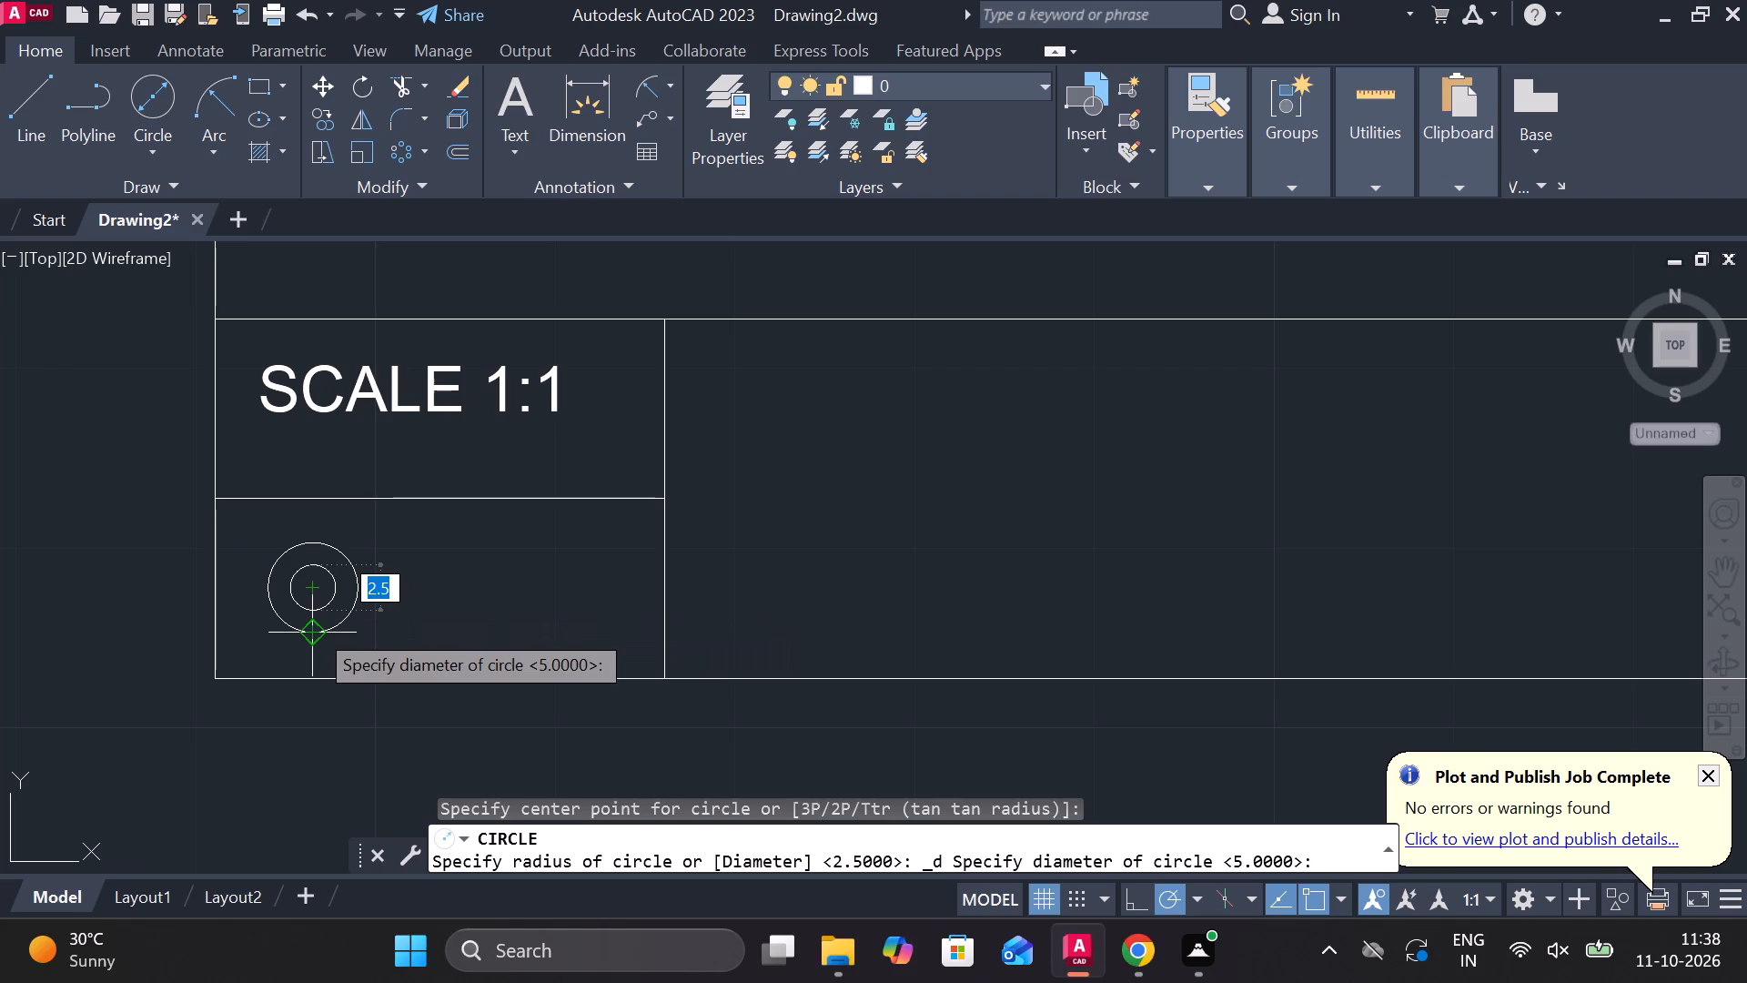
key(3)
key(Return)
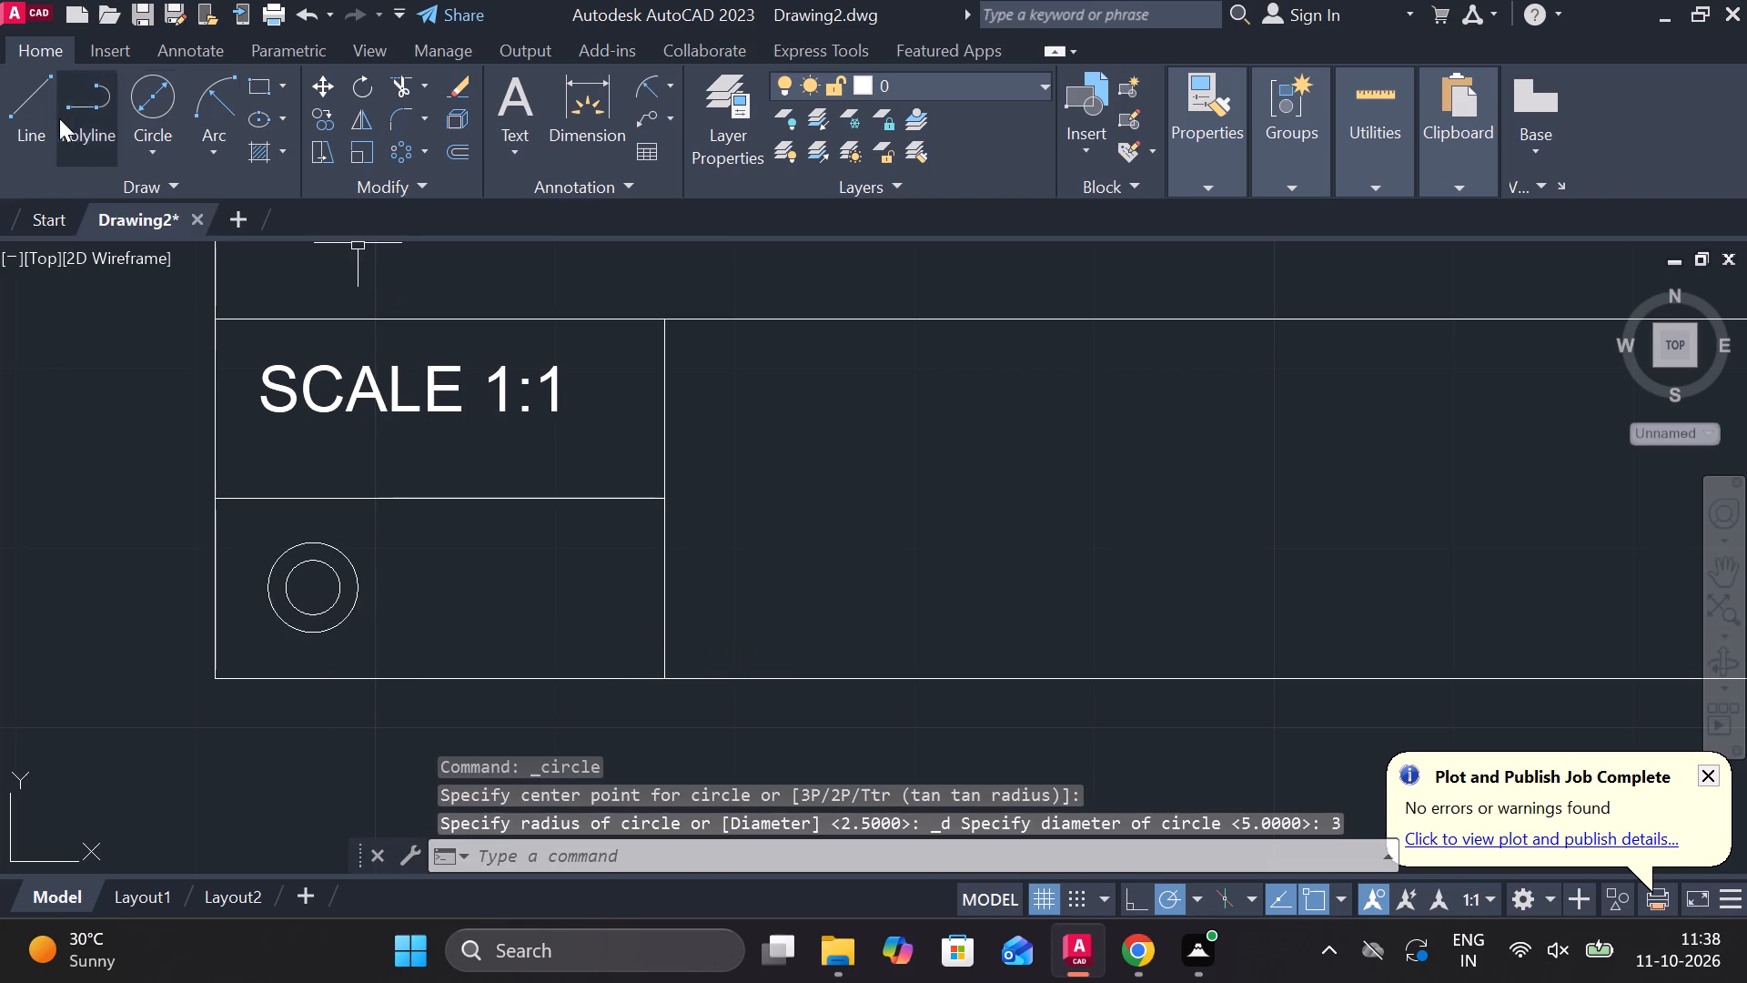
Draw a closed trapezoid right of the circles: right edge 5 long matching the outer circle, left edge matching the inner circle, slanted sides about 7.8.
click(35, 117)
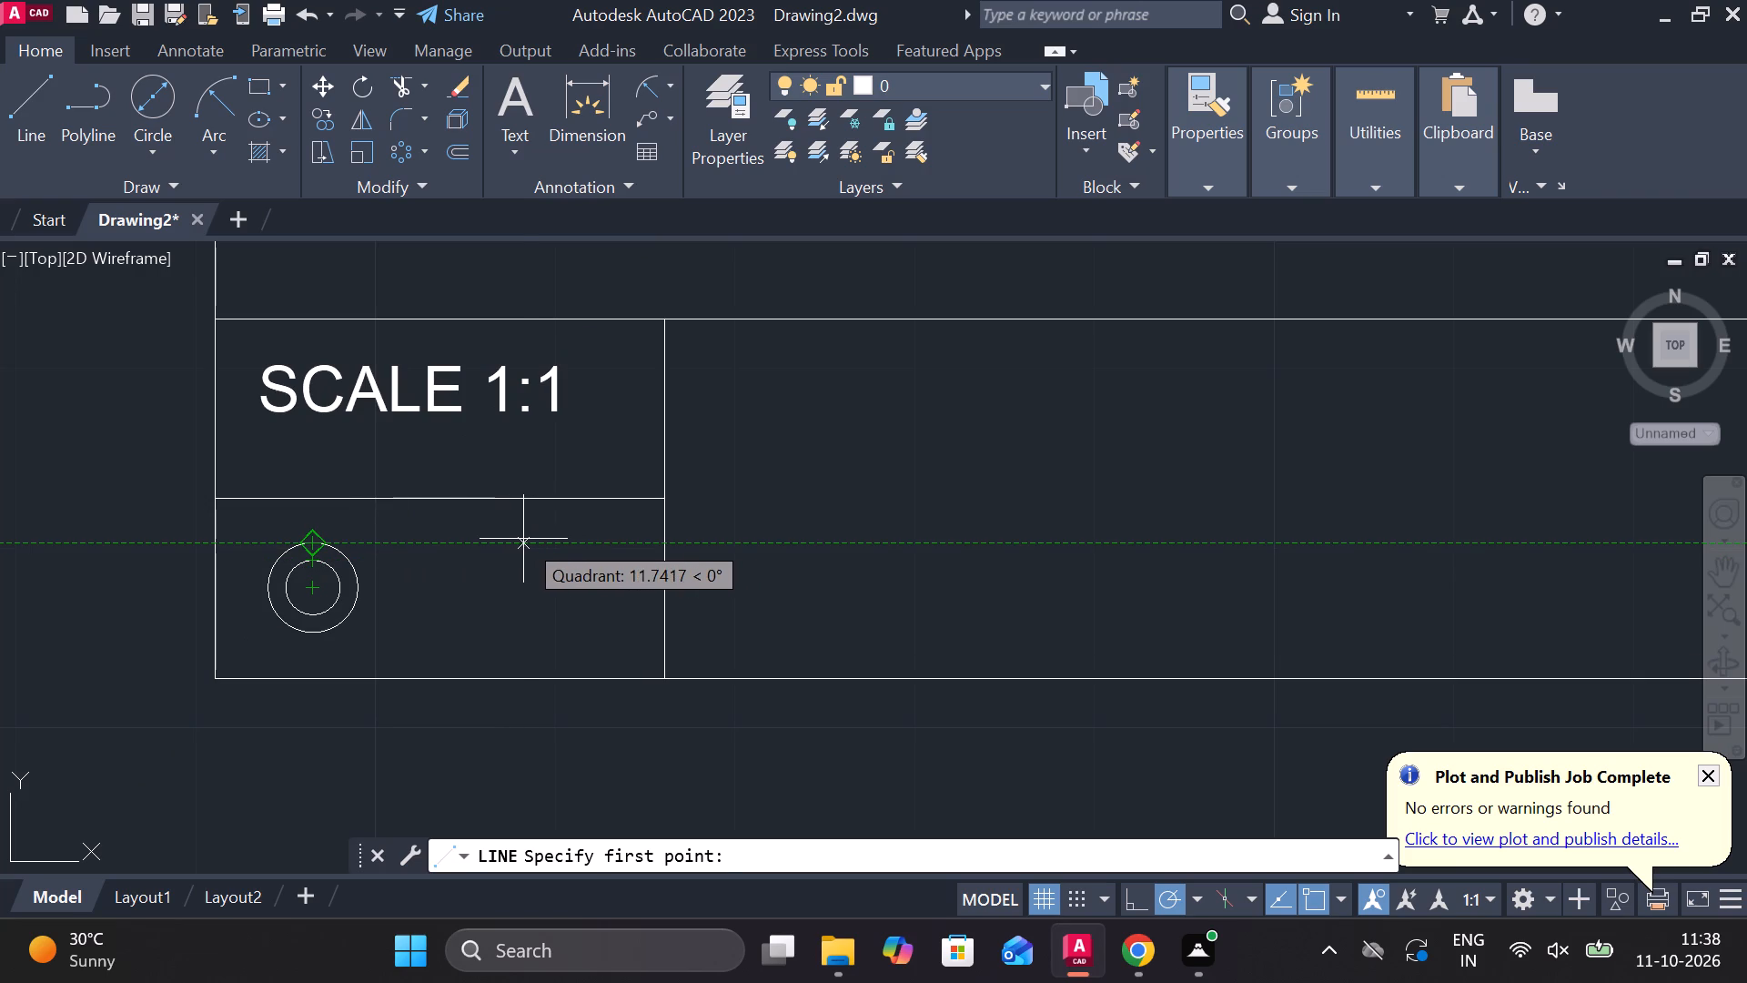
click(523, 539)
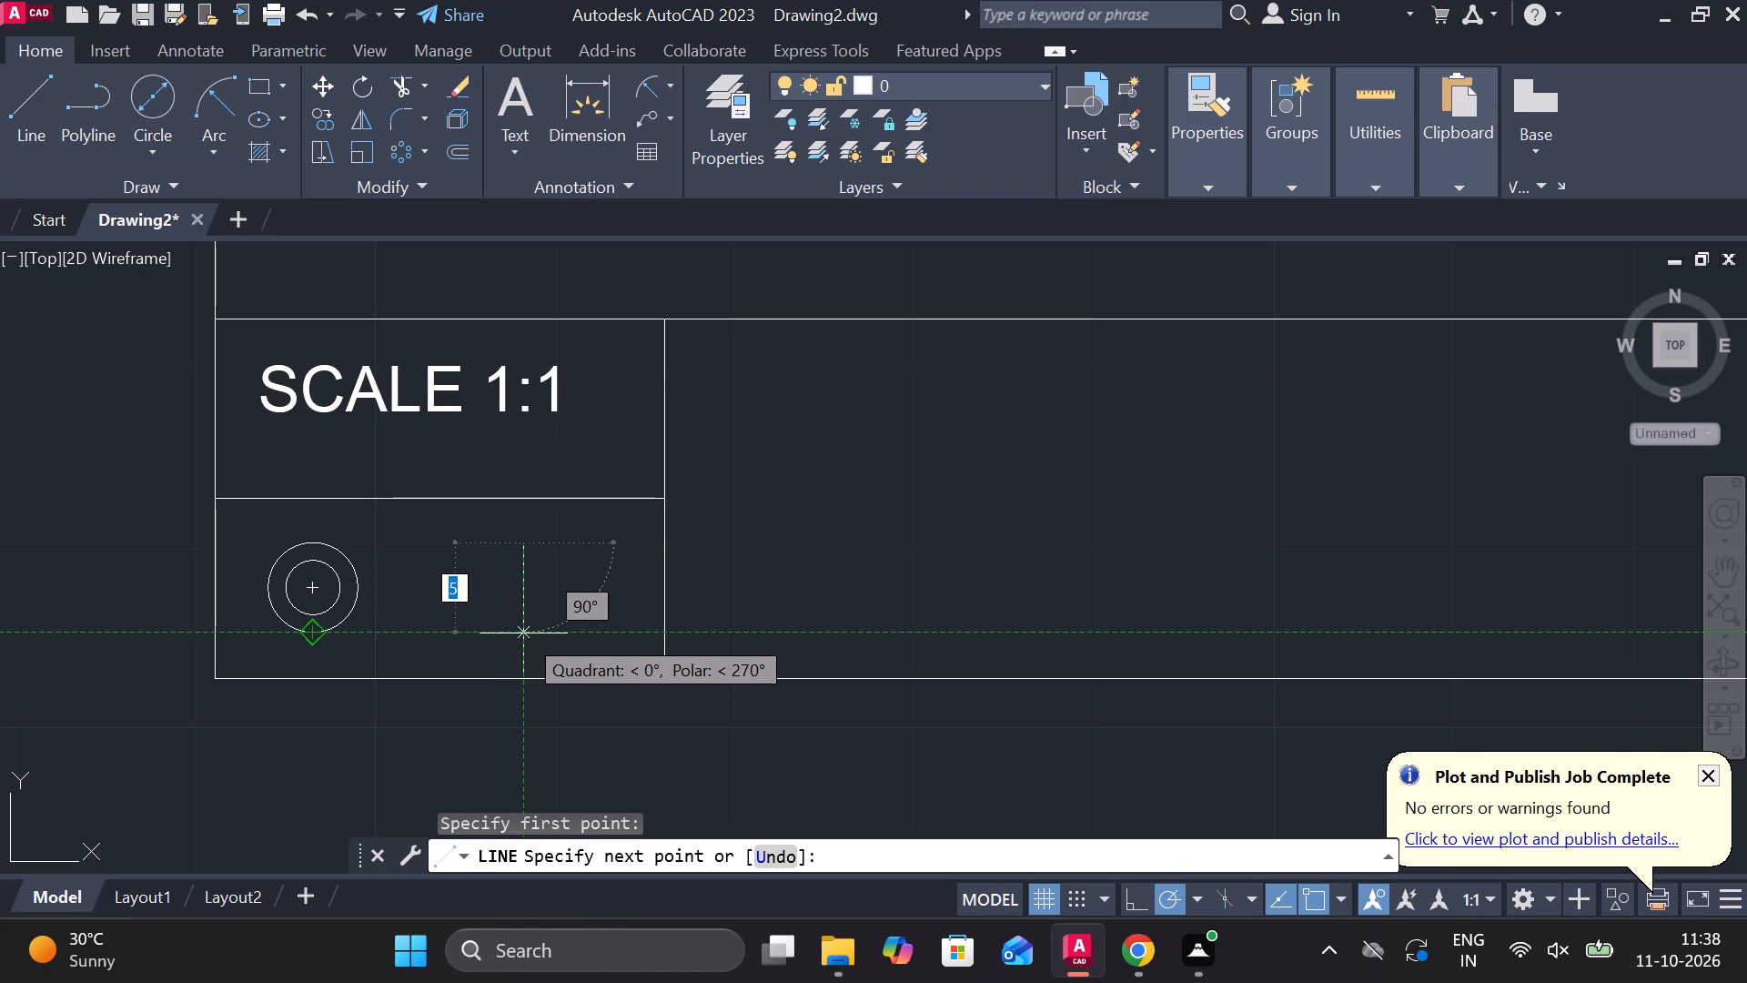
click(523, 633)
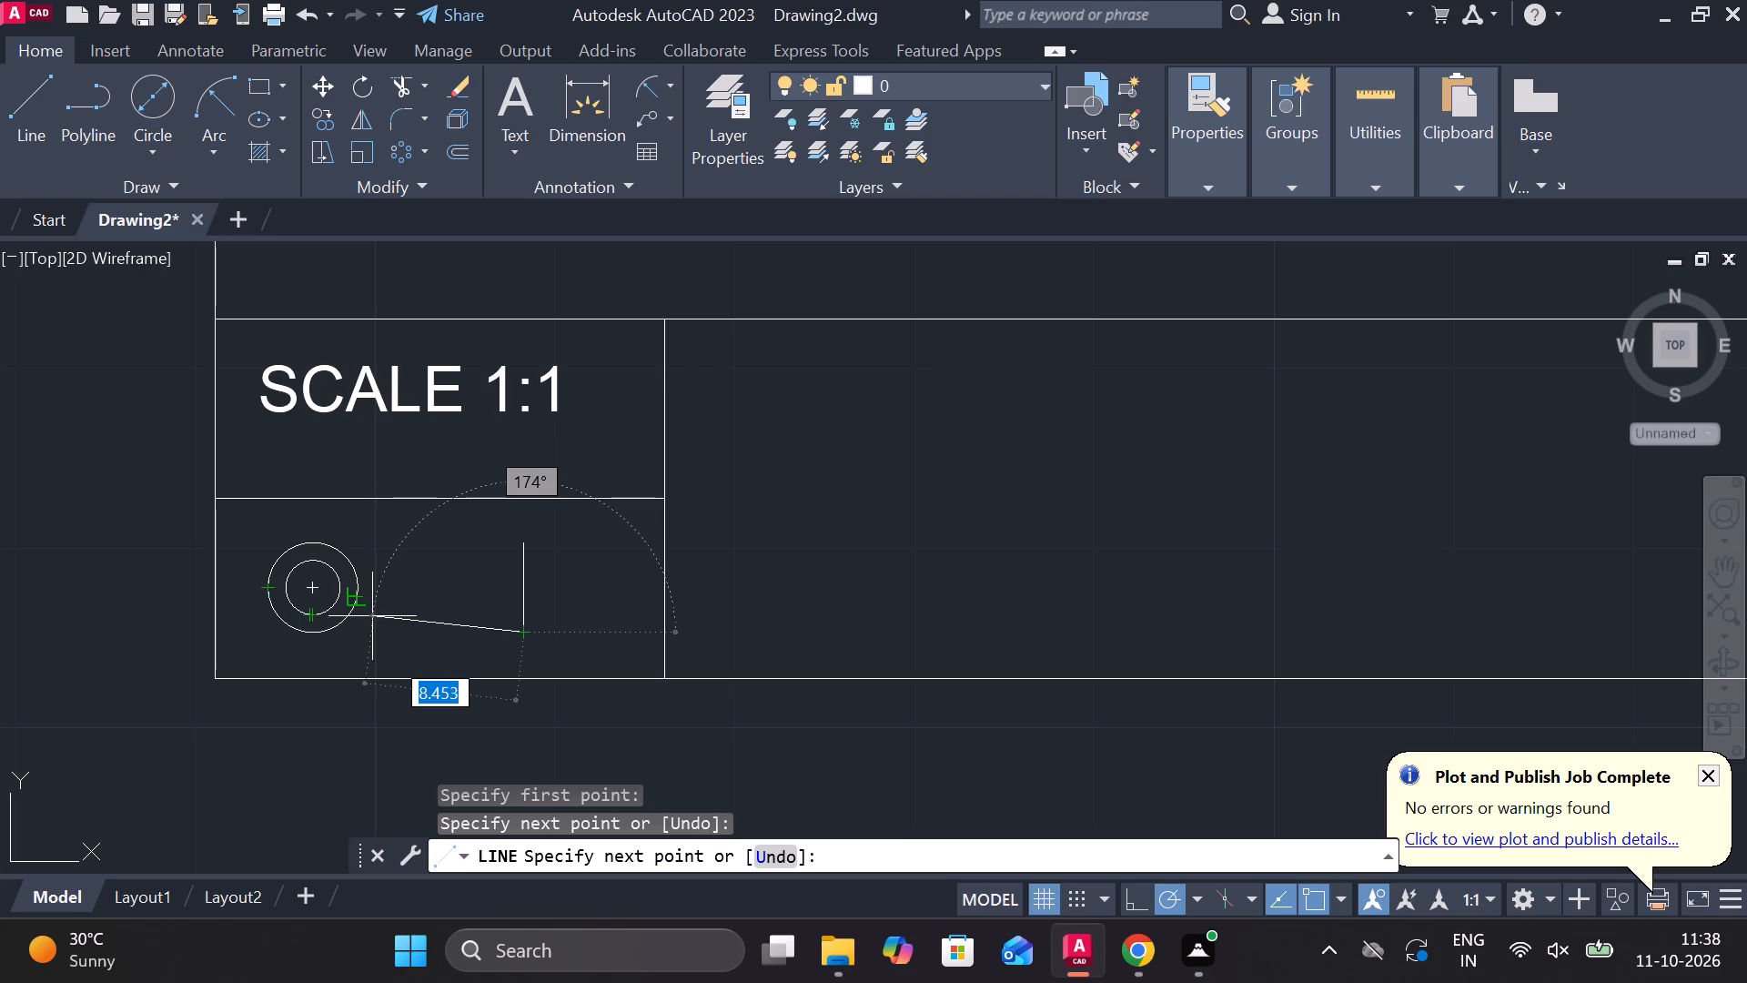
click(372, 616)
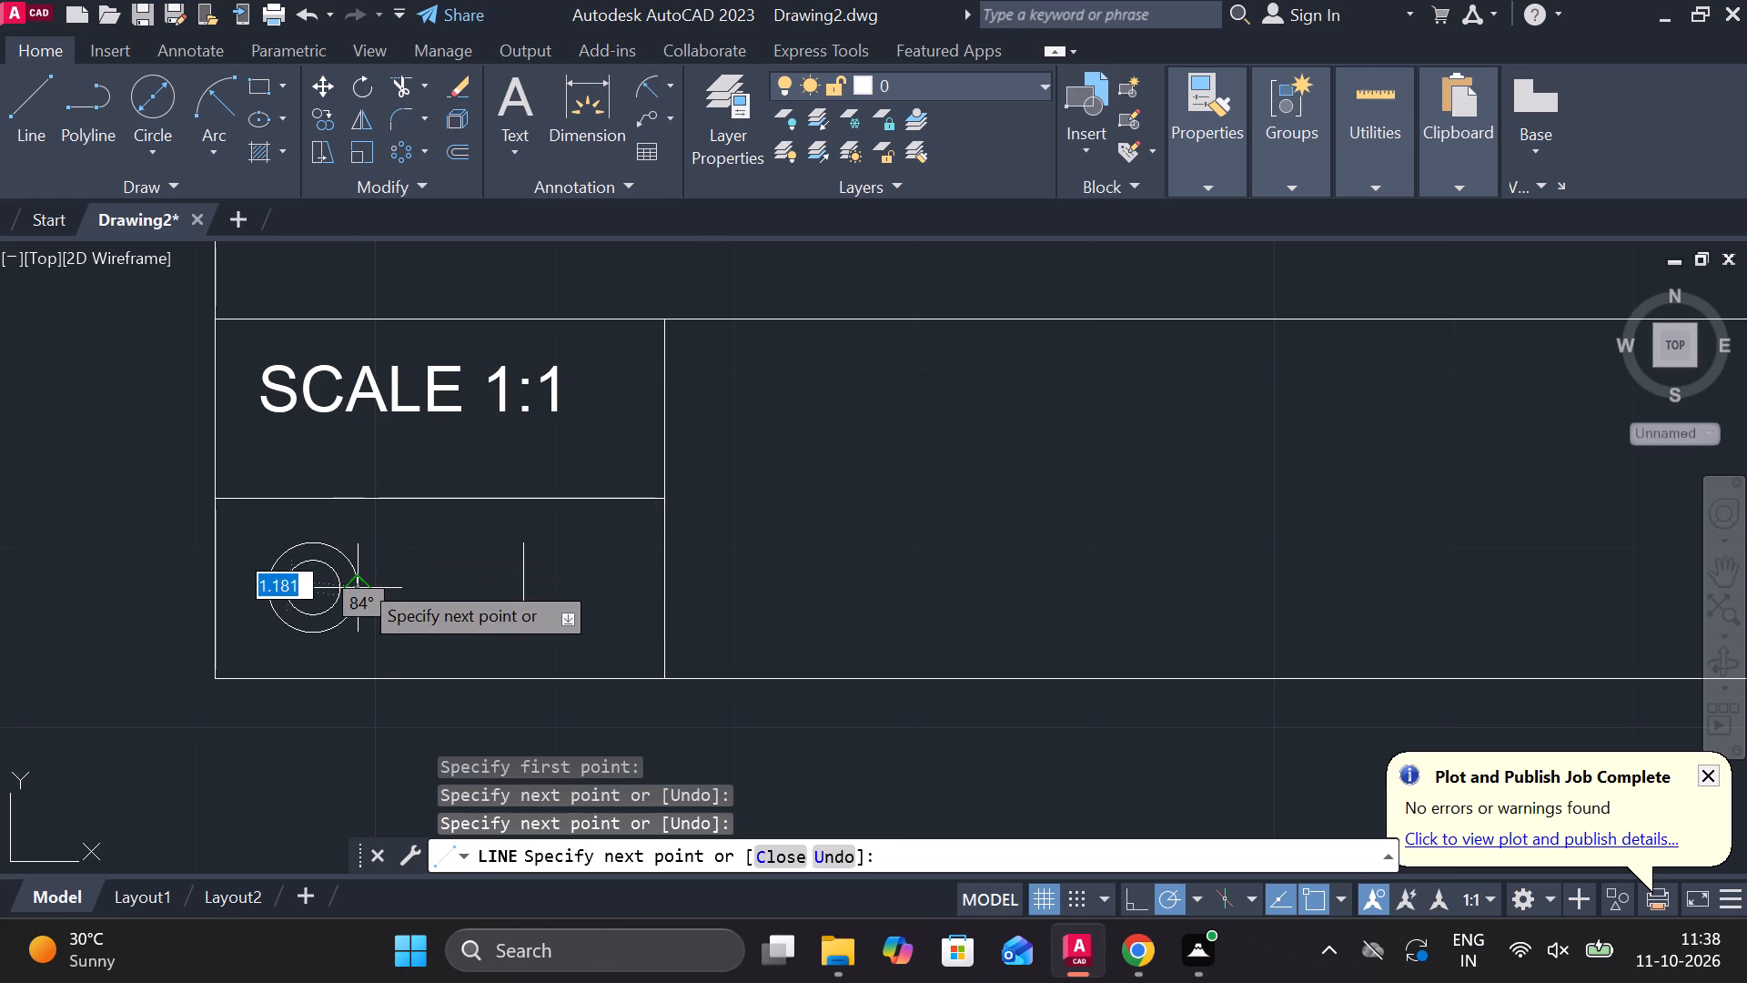
key(ctrl+z)
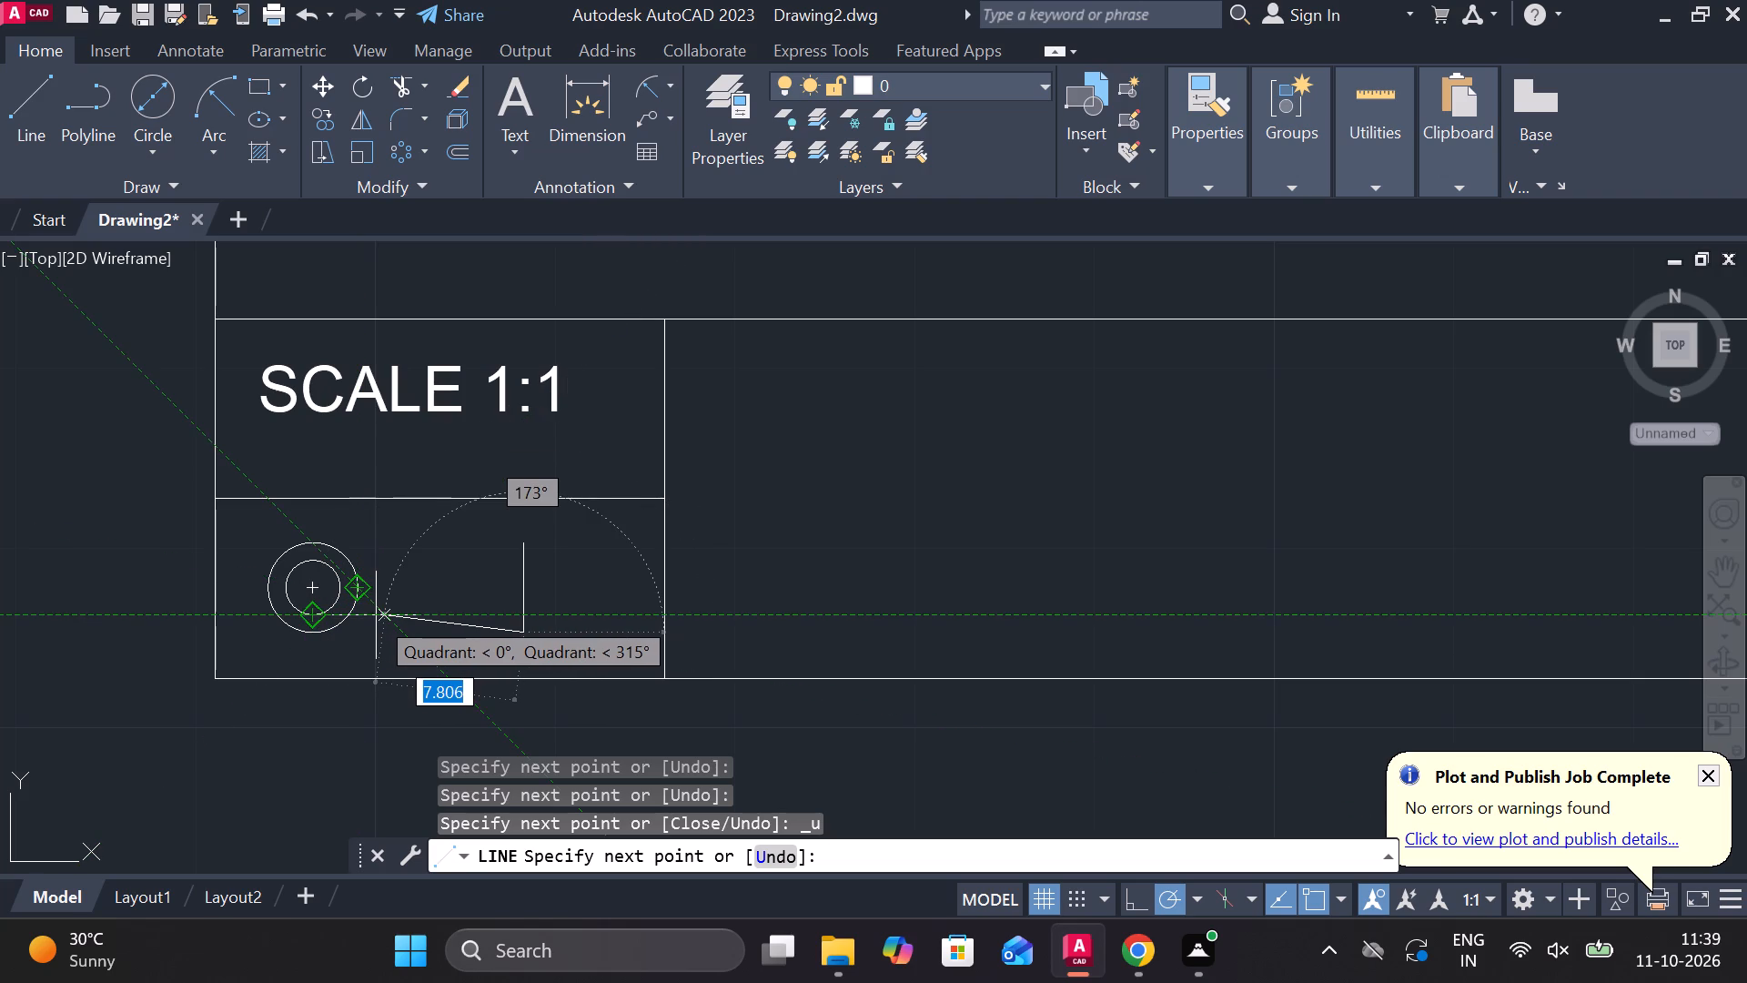
click(376, 615)
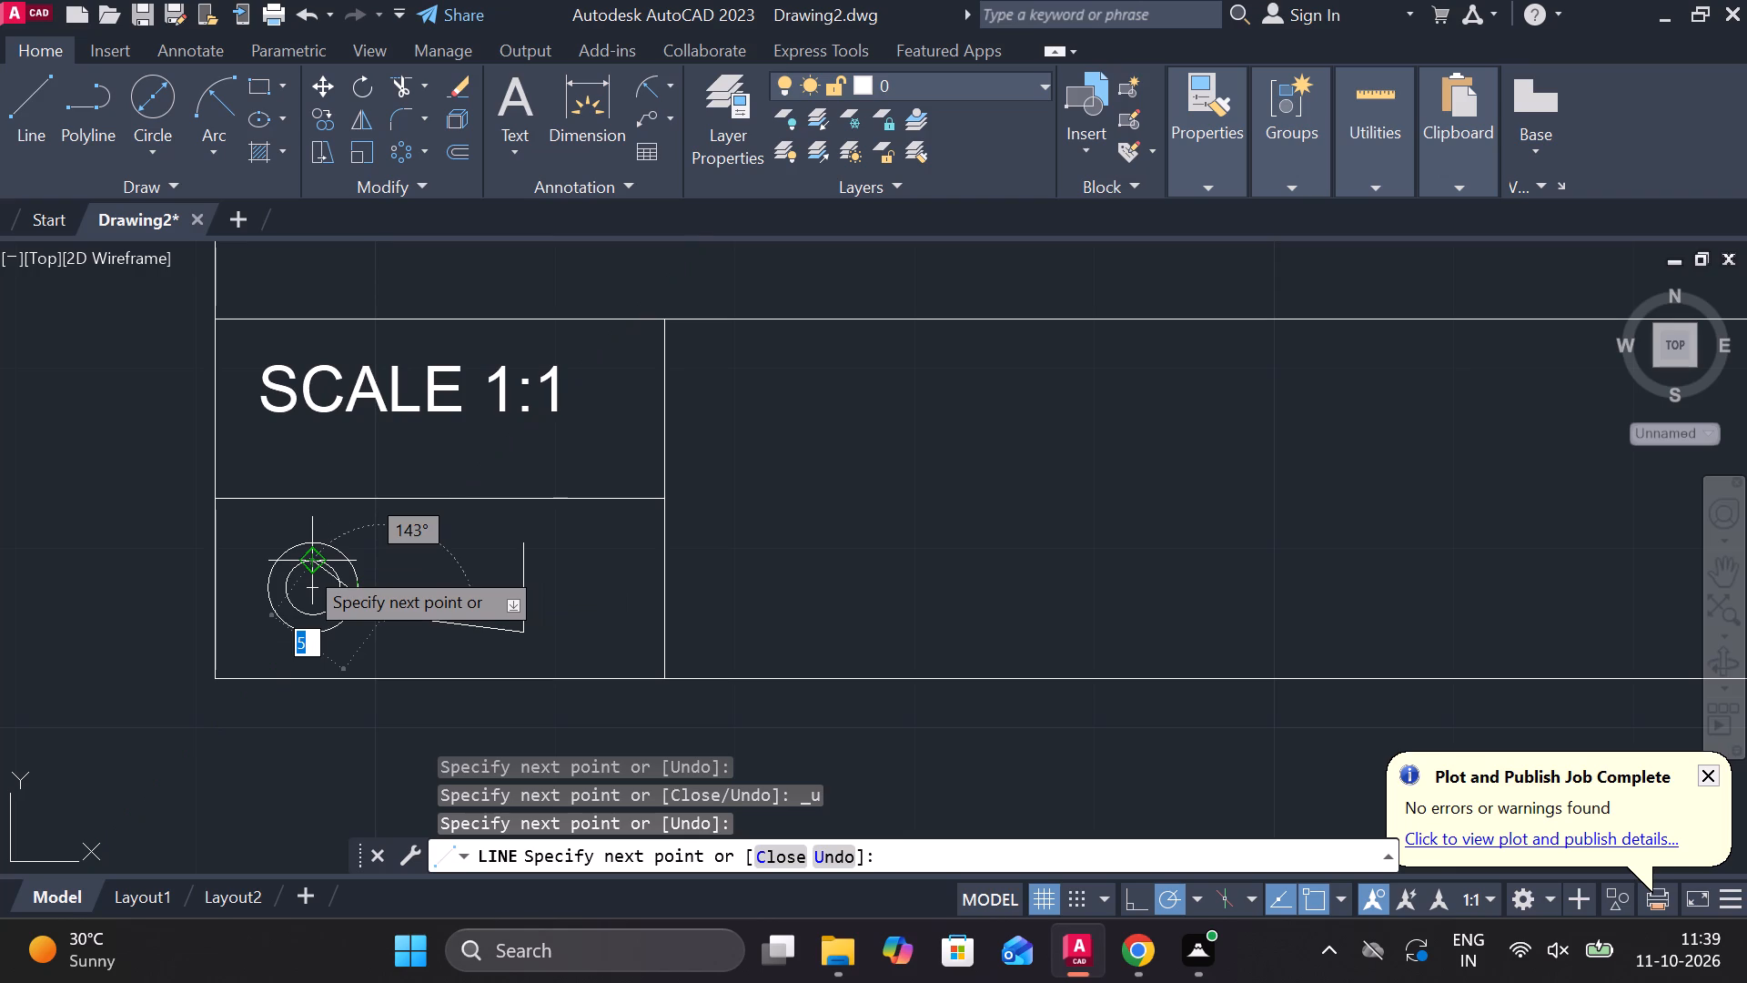
click(387, 562)
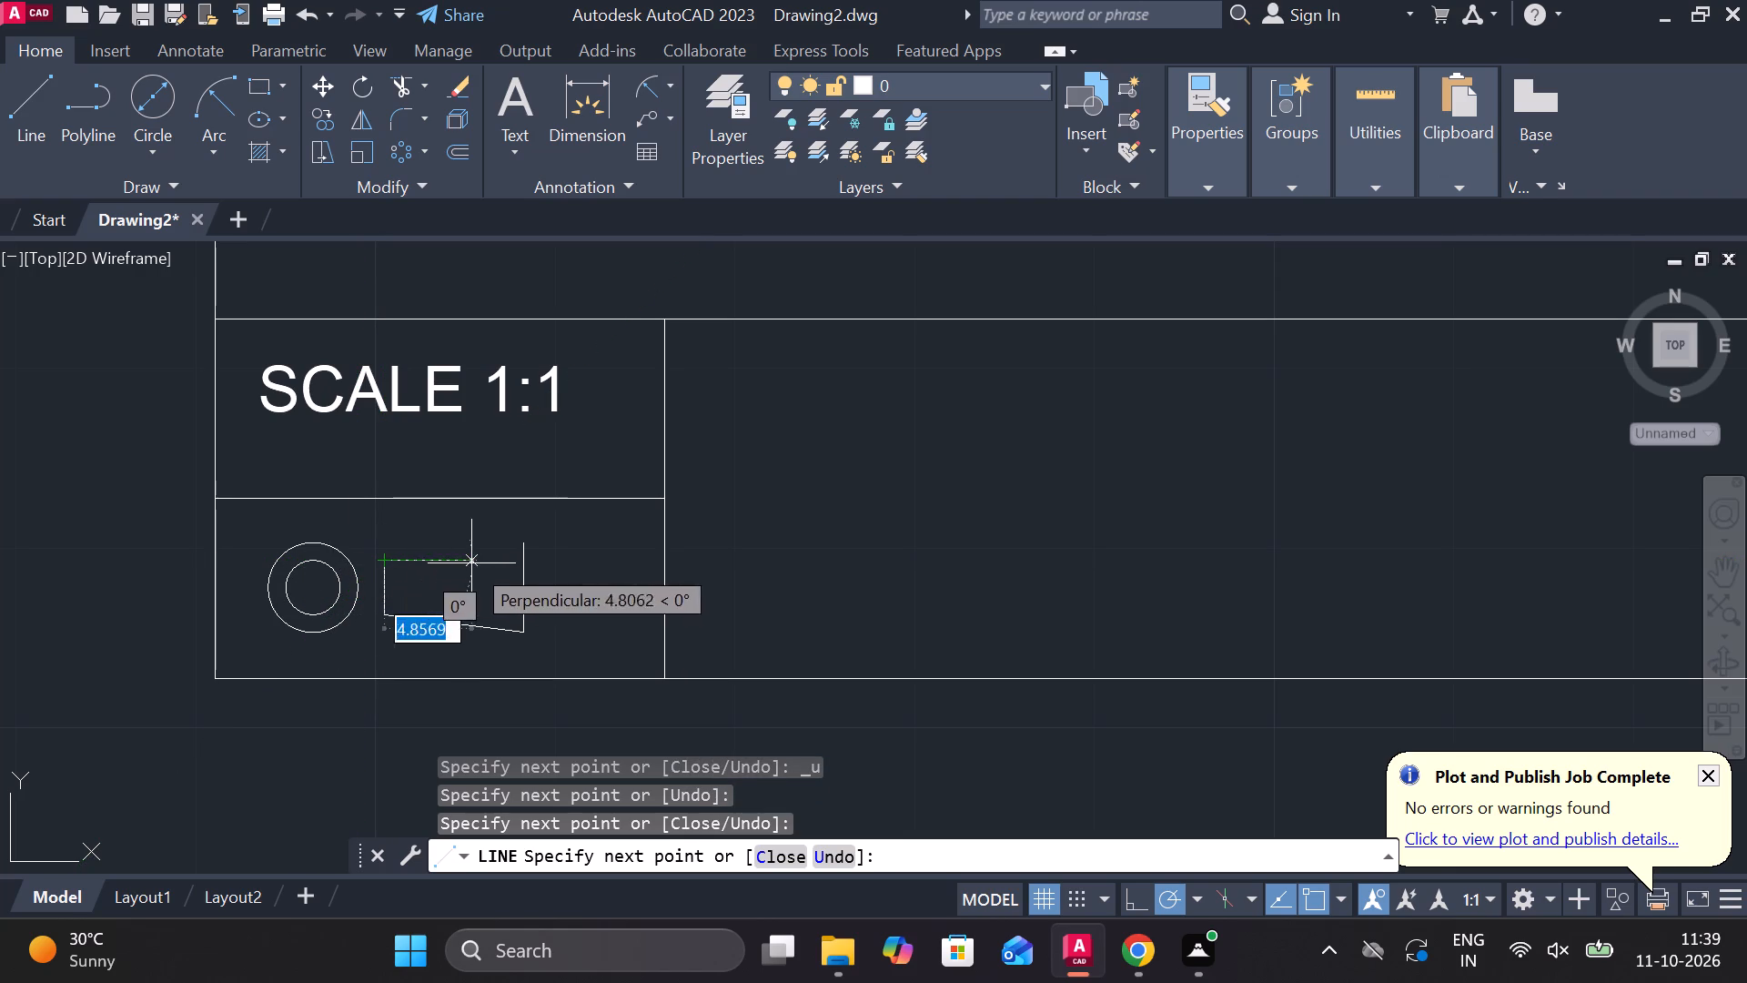
click(526, 549)
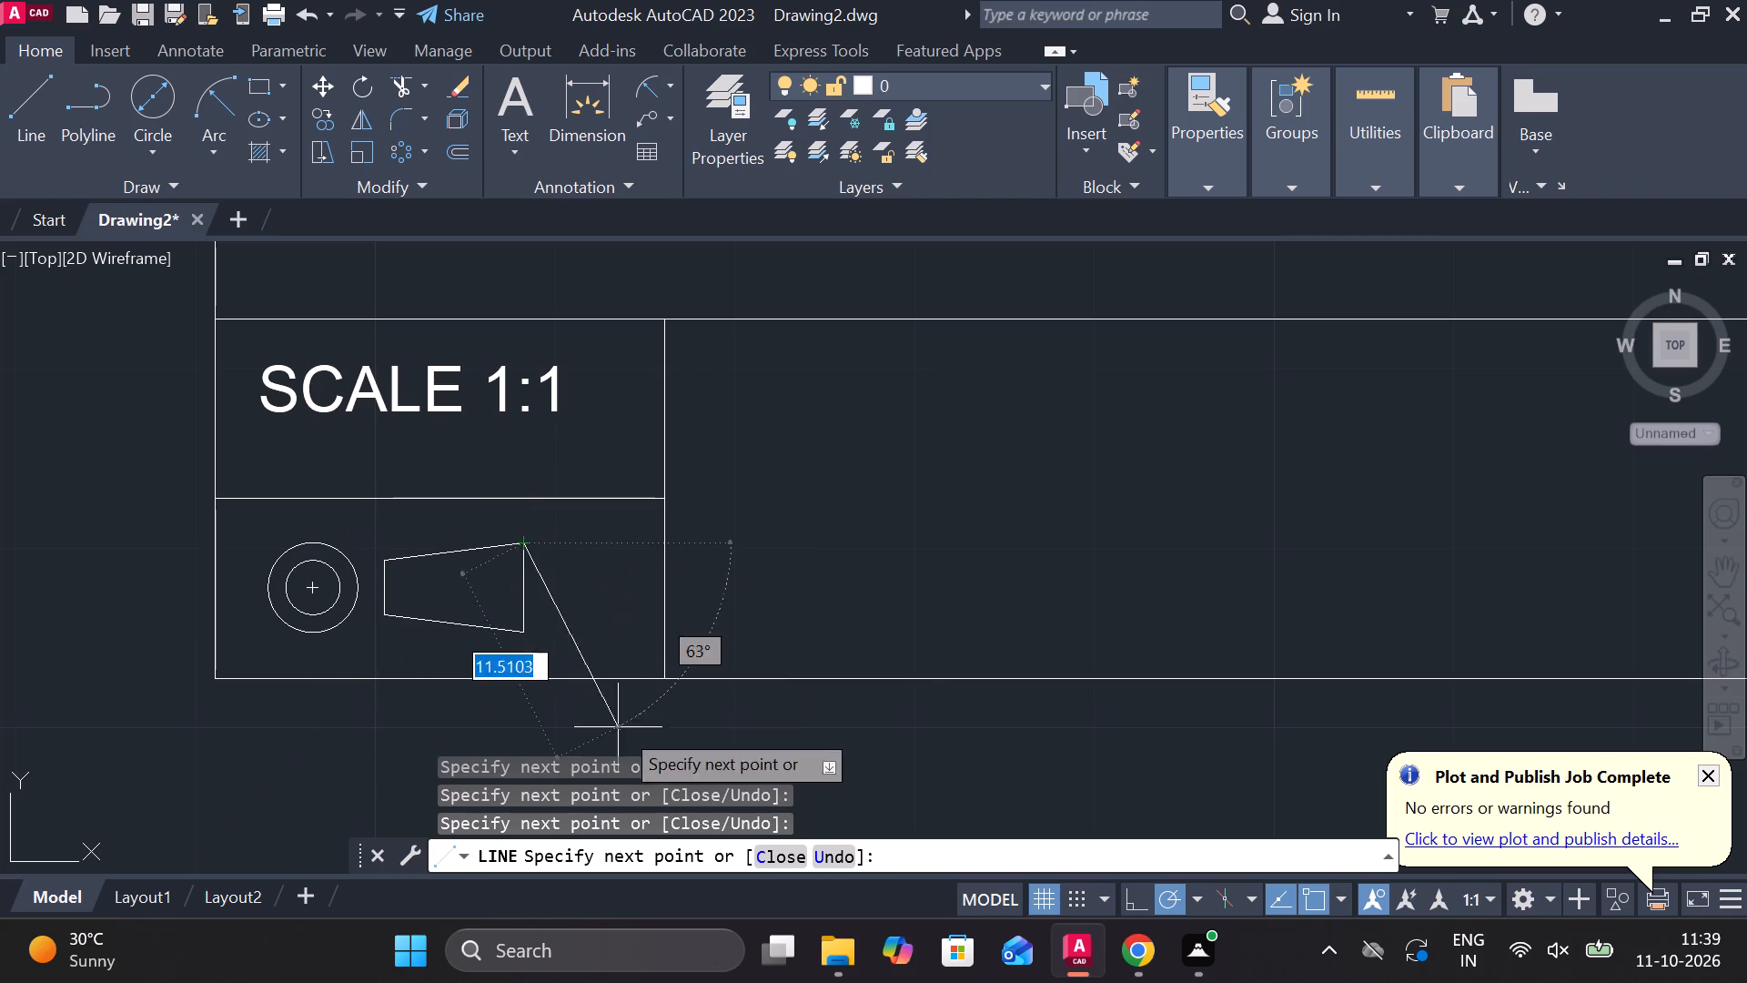
key(Escape)
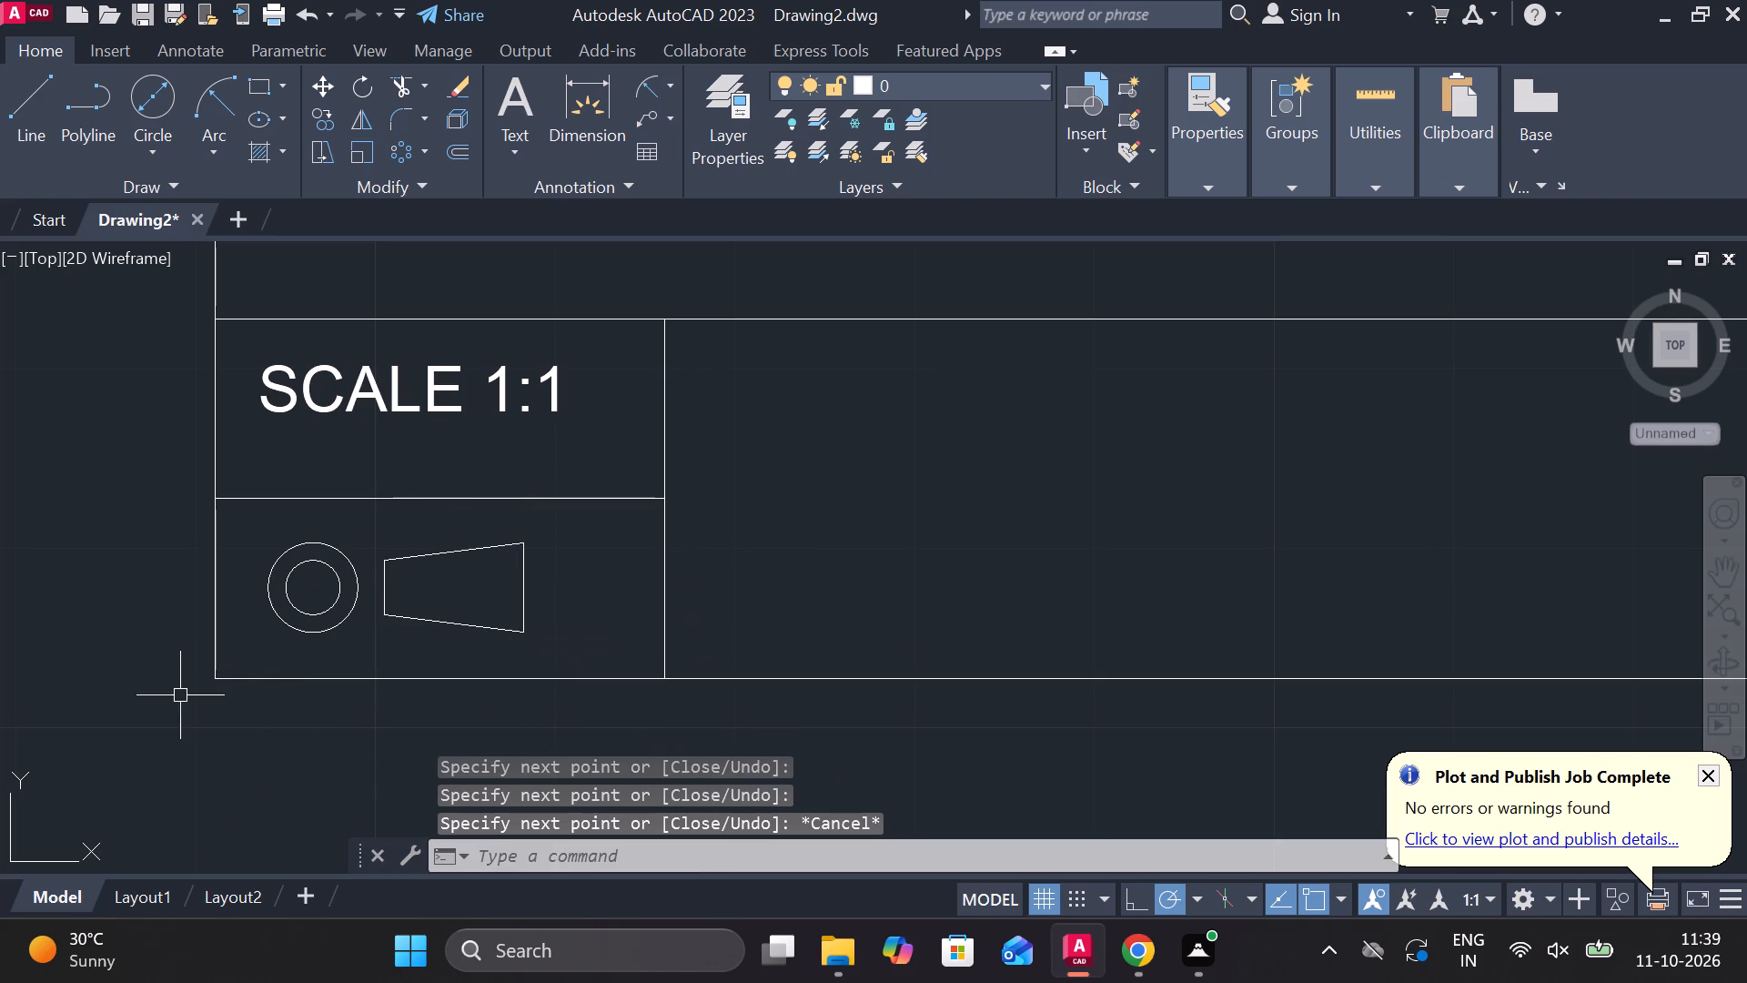
Move the trapezoid's short vertical edge a small distance right, horizontally, away from the circles.
click(382, 591)
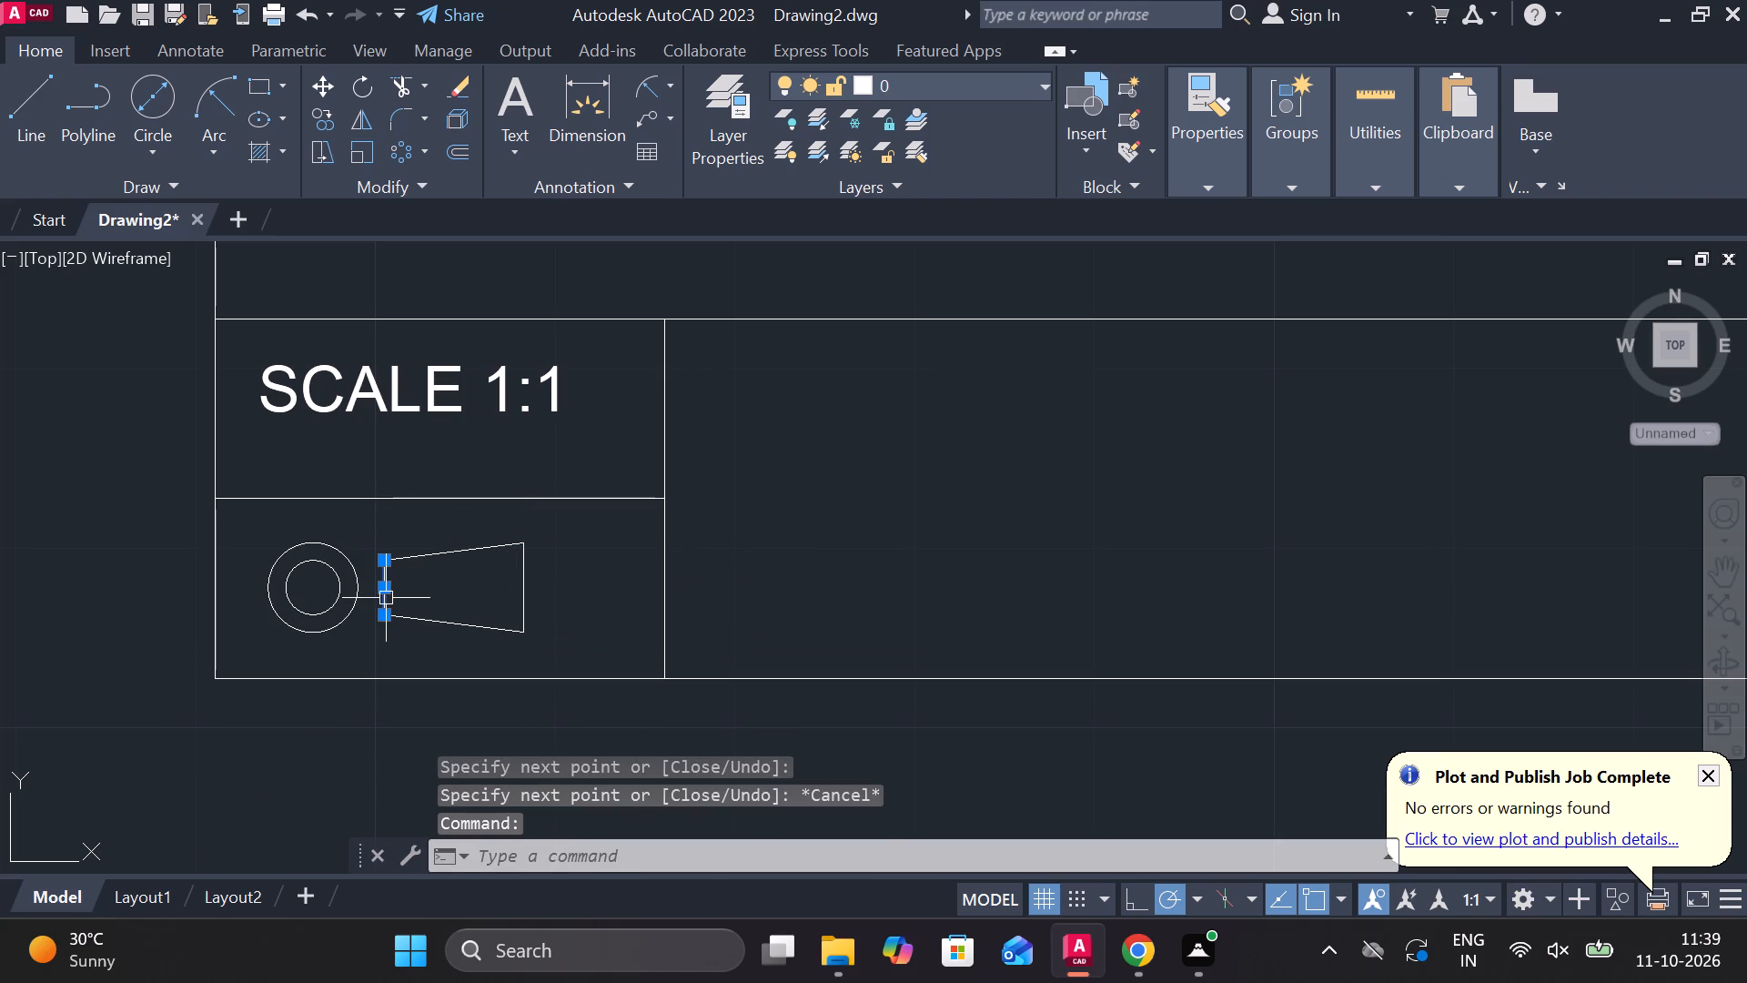
click(386, 593)
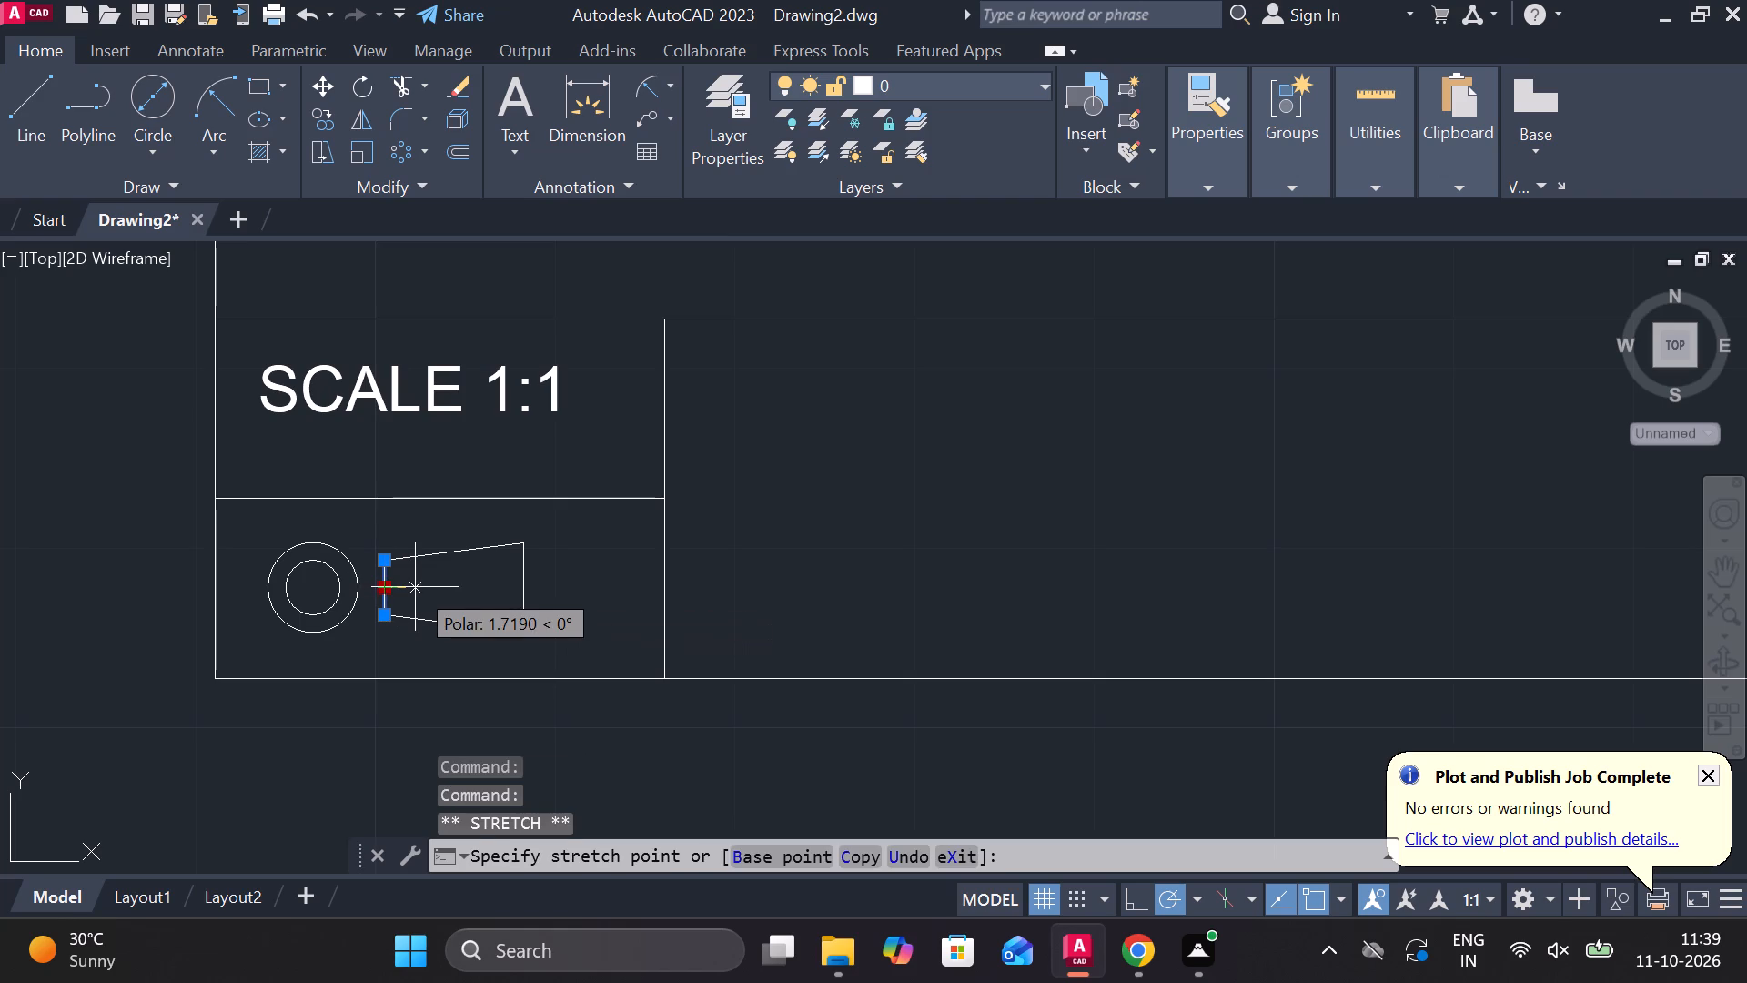
click(380, 587)
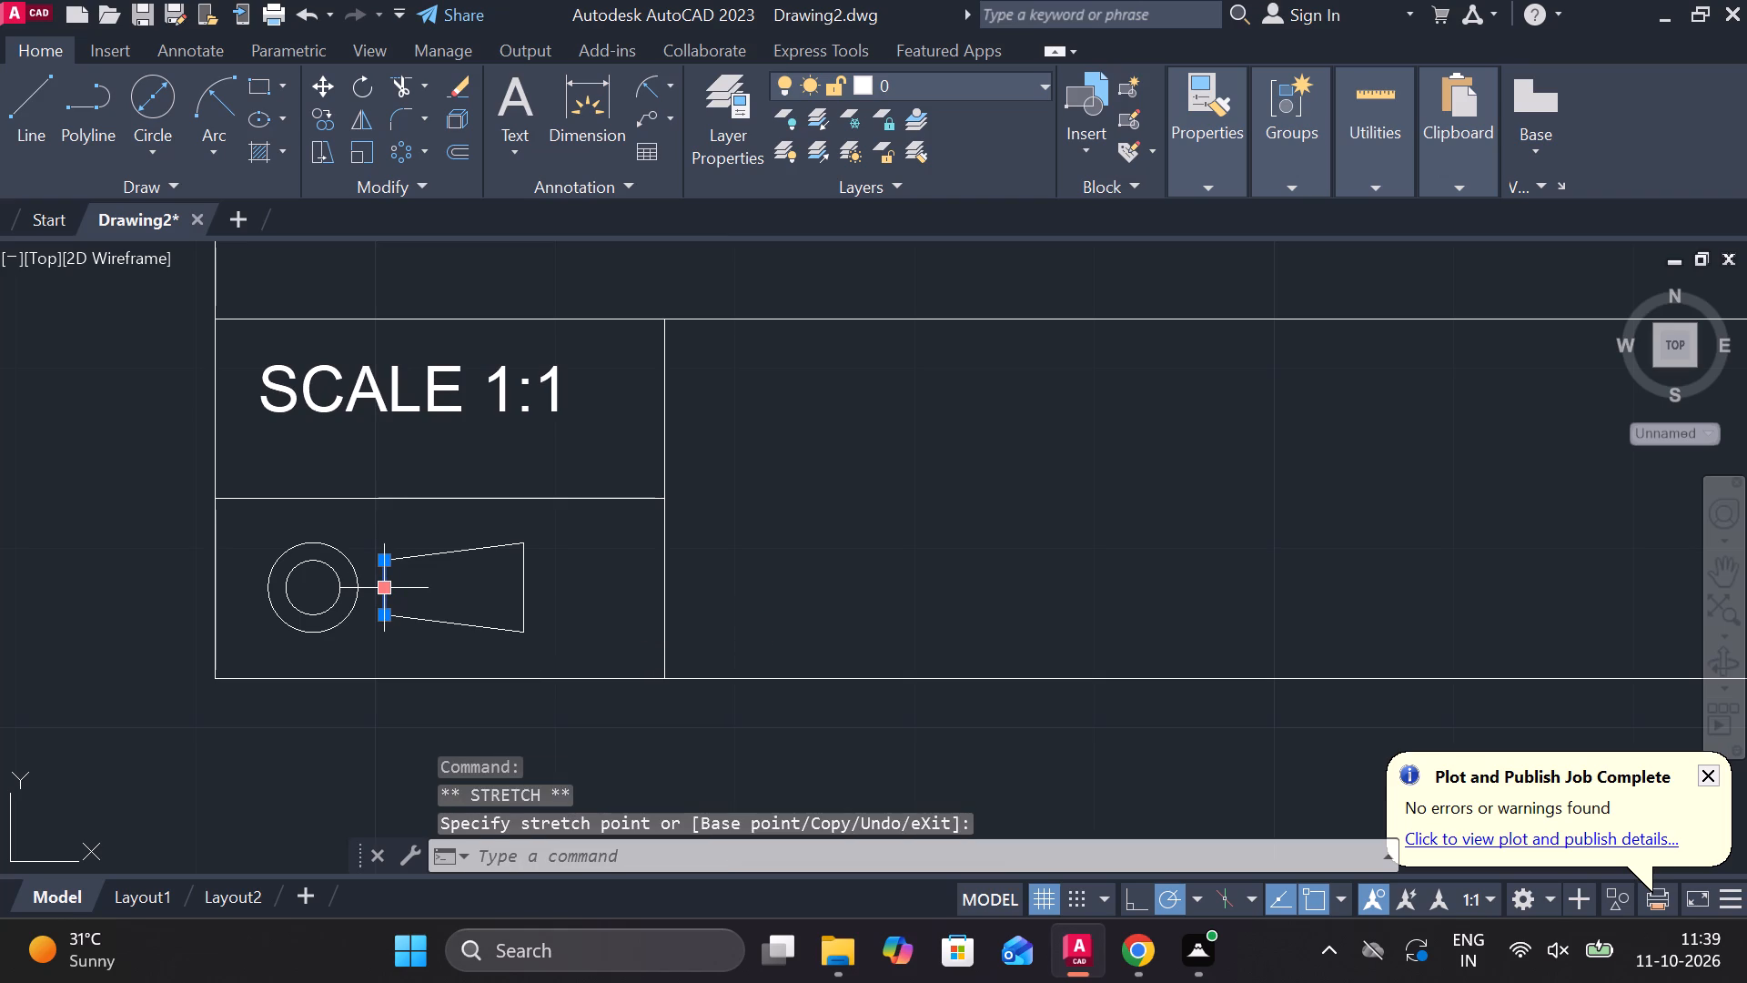
click(379, 588)
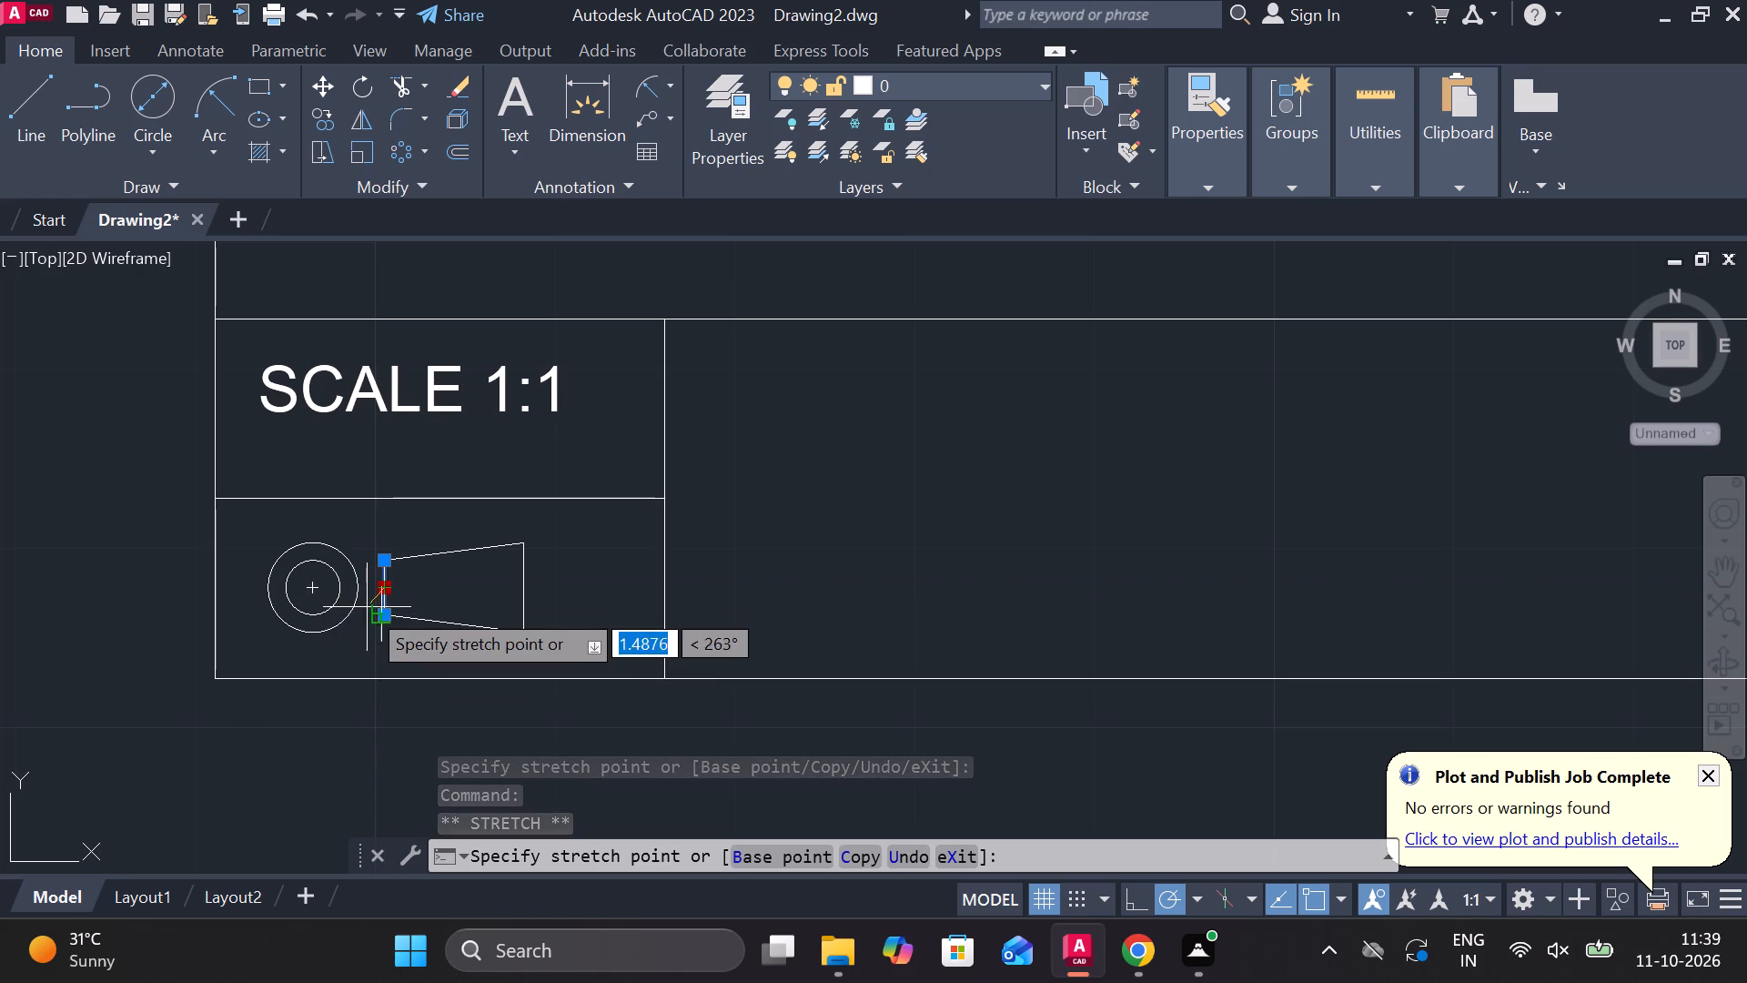
click(413, 587)
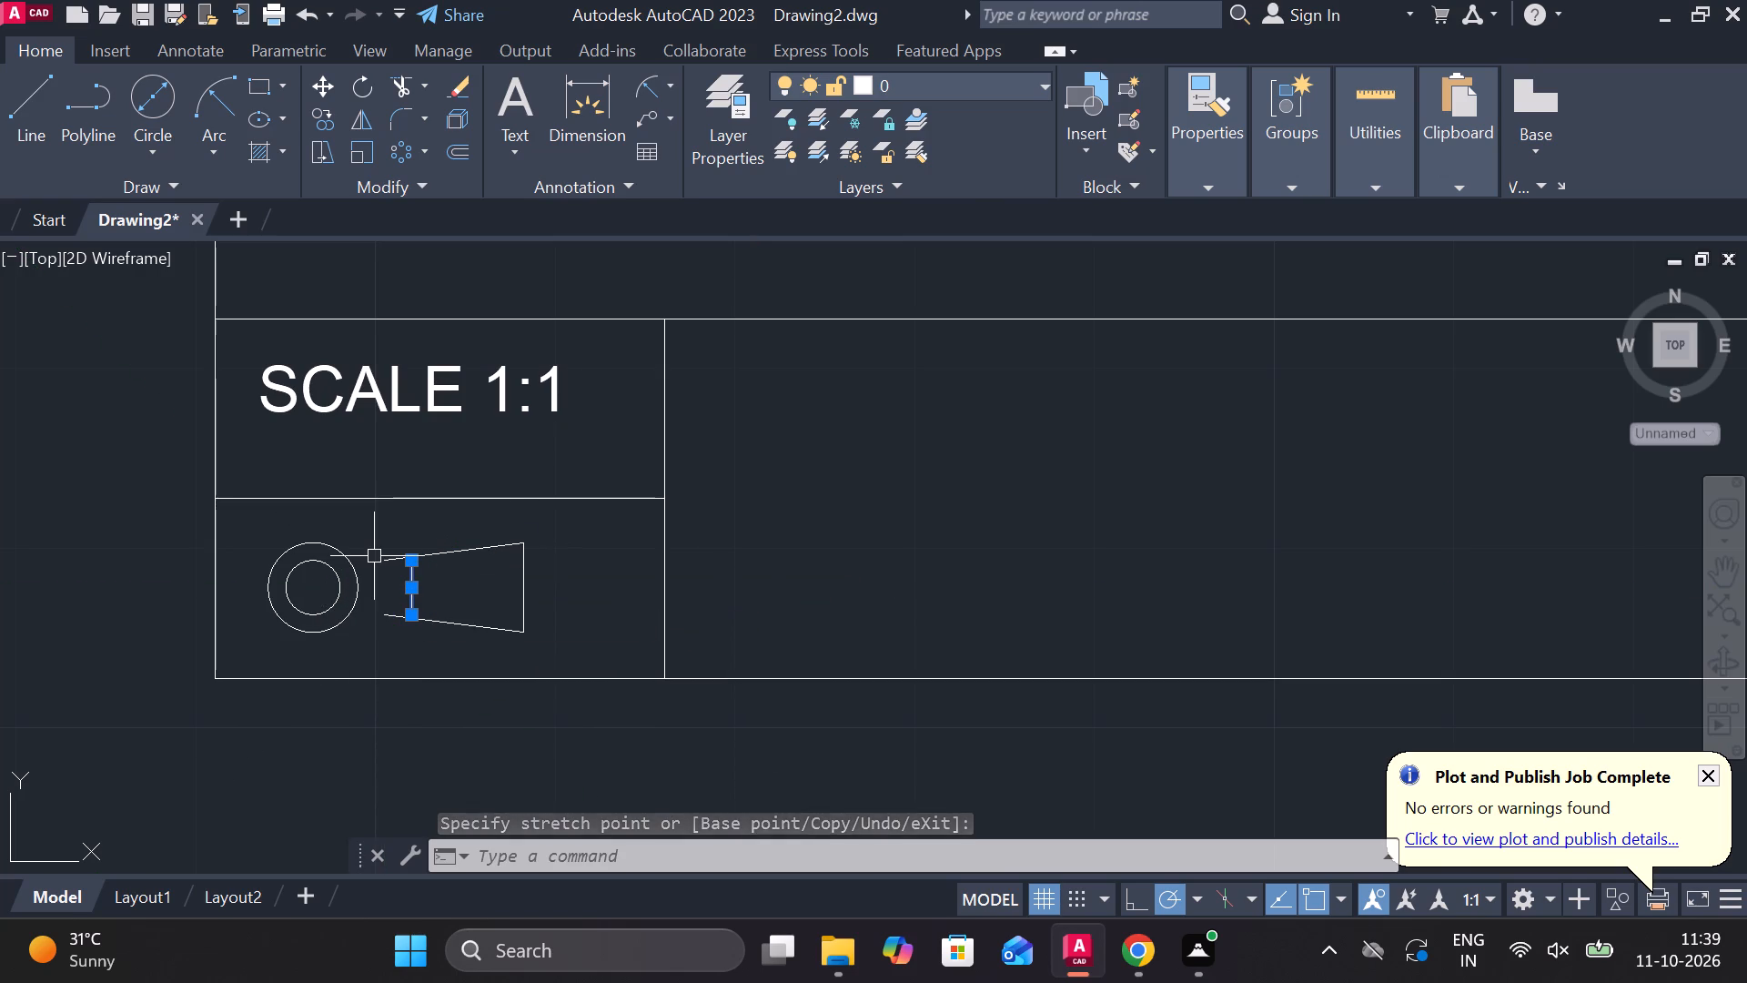
key(Escape)
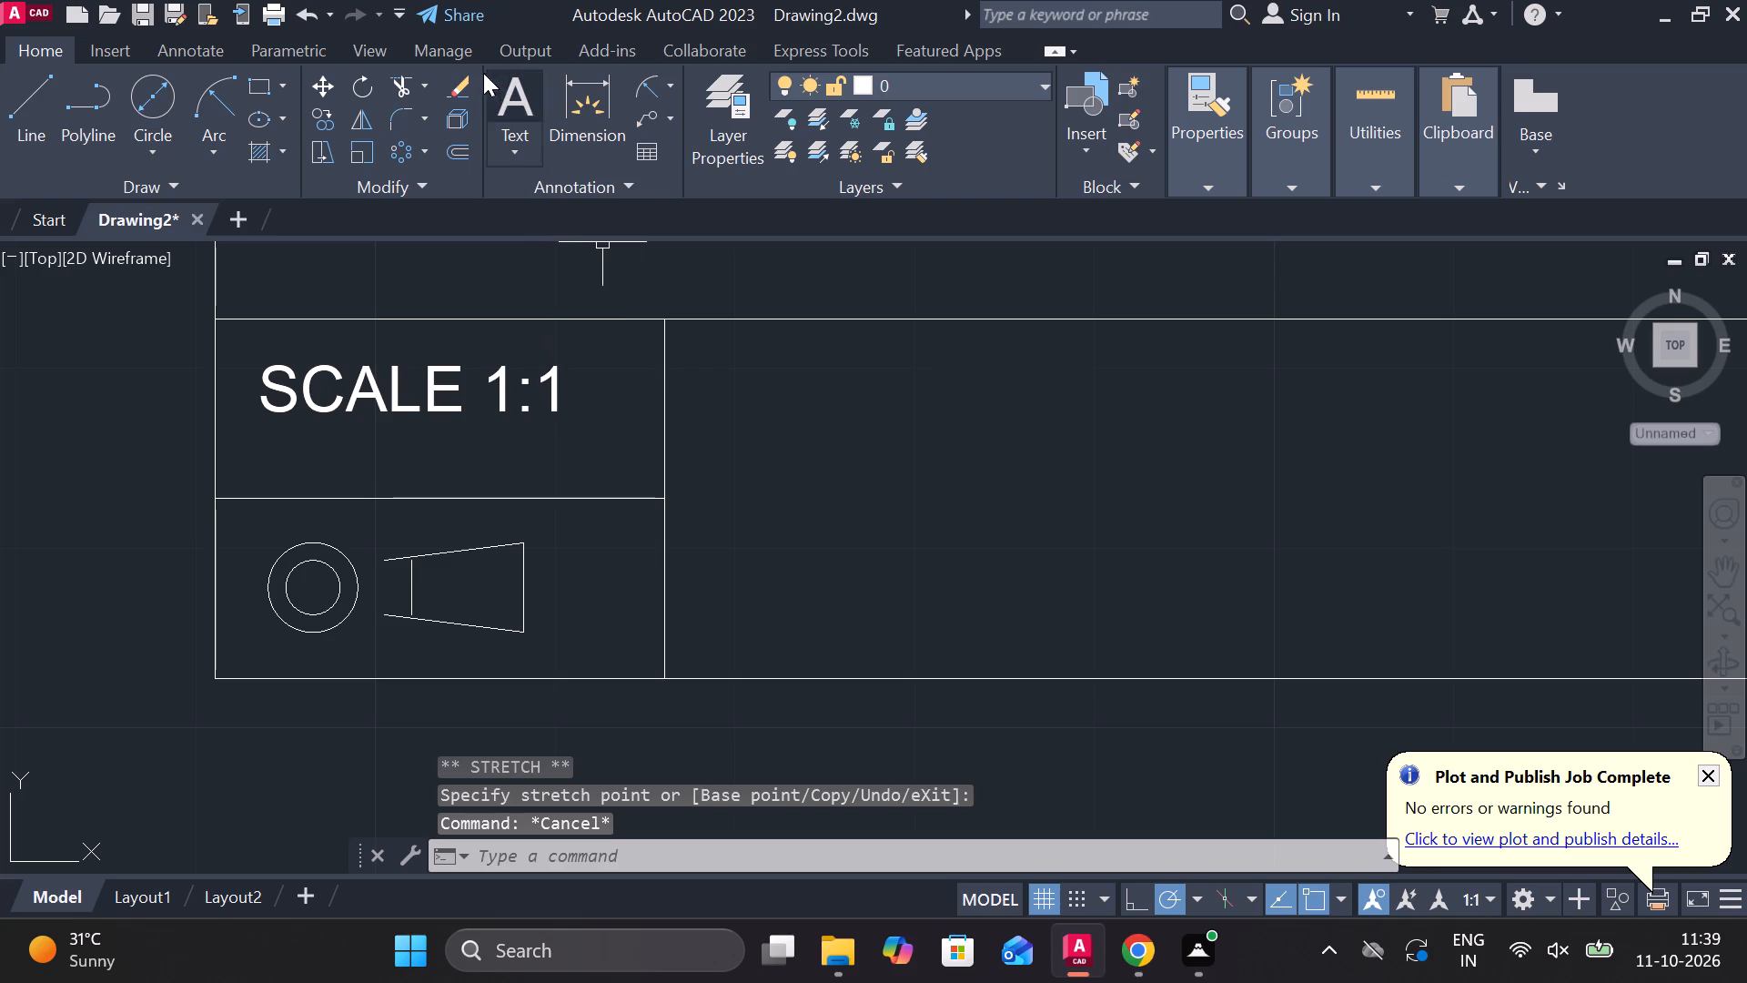
Remove the trapezoid's two slanted sides, which overshoot the moved short edge, with Trim.
click(389, 86)
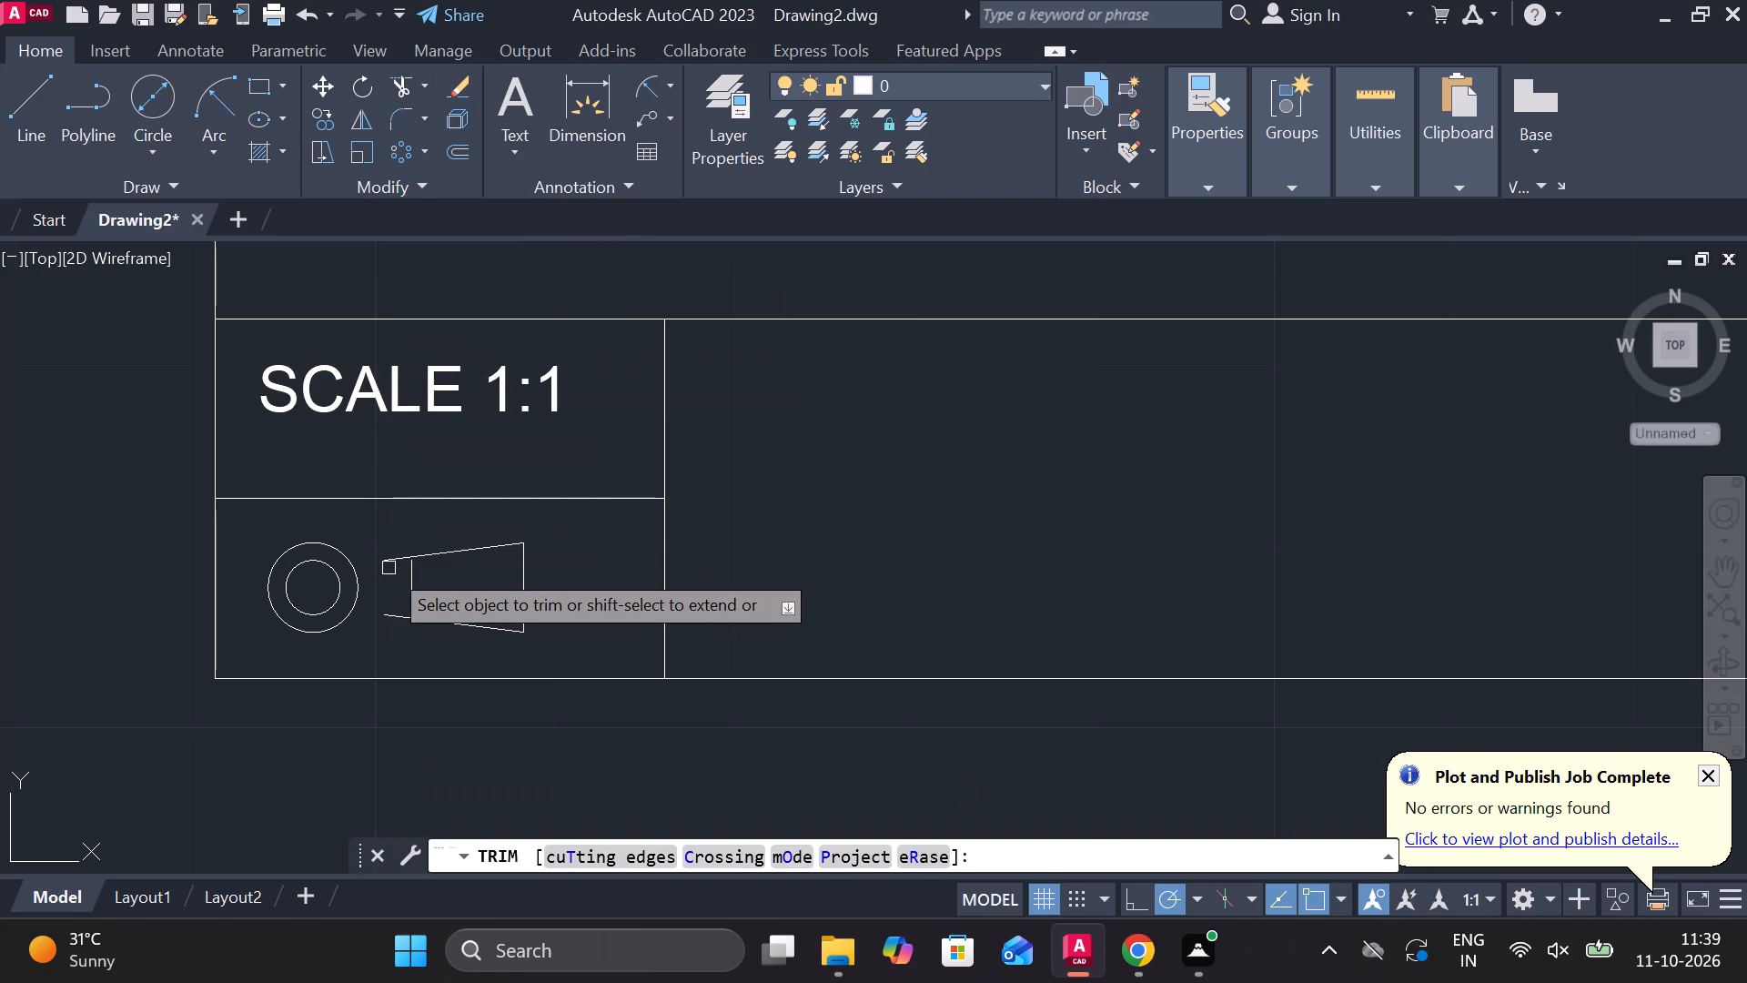
click(392, 559)
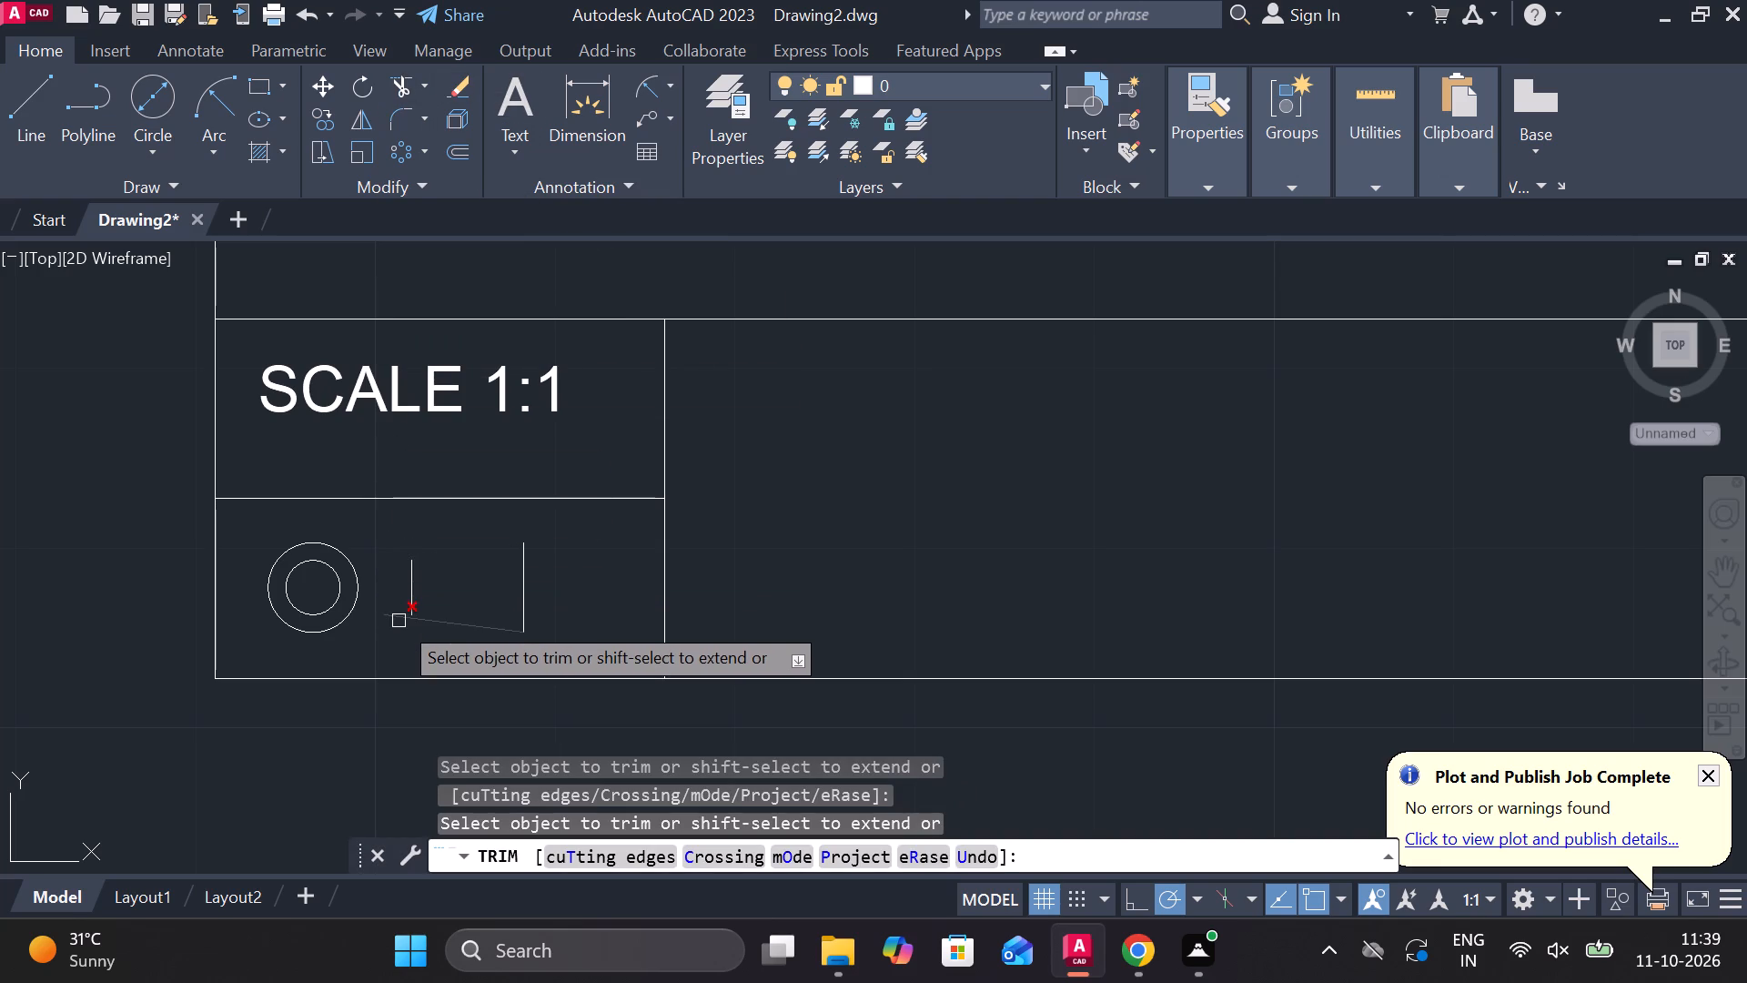
click(397, 621)
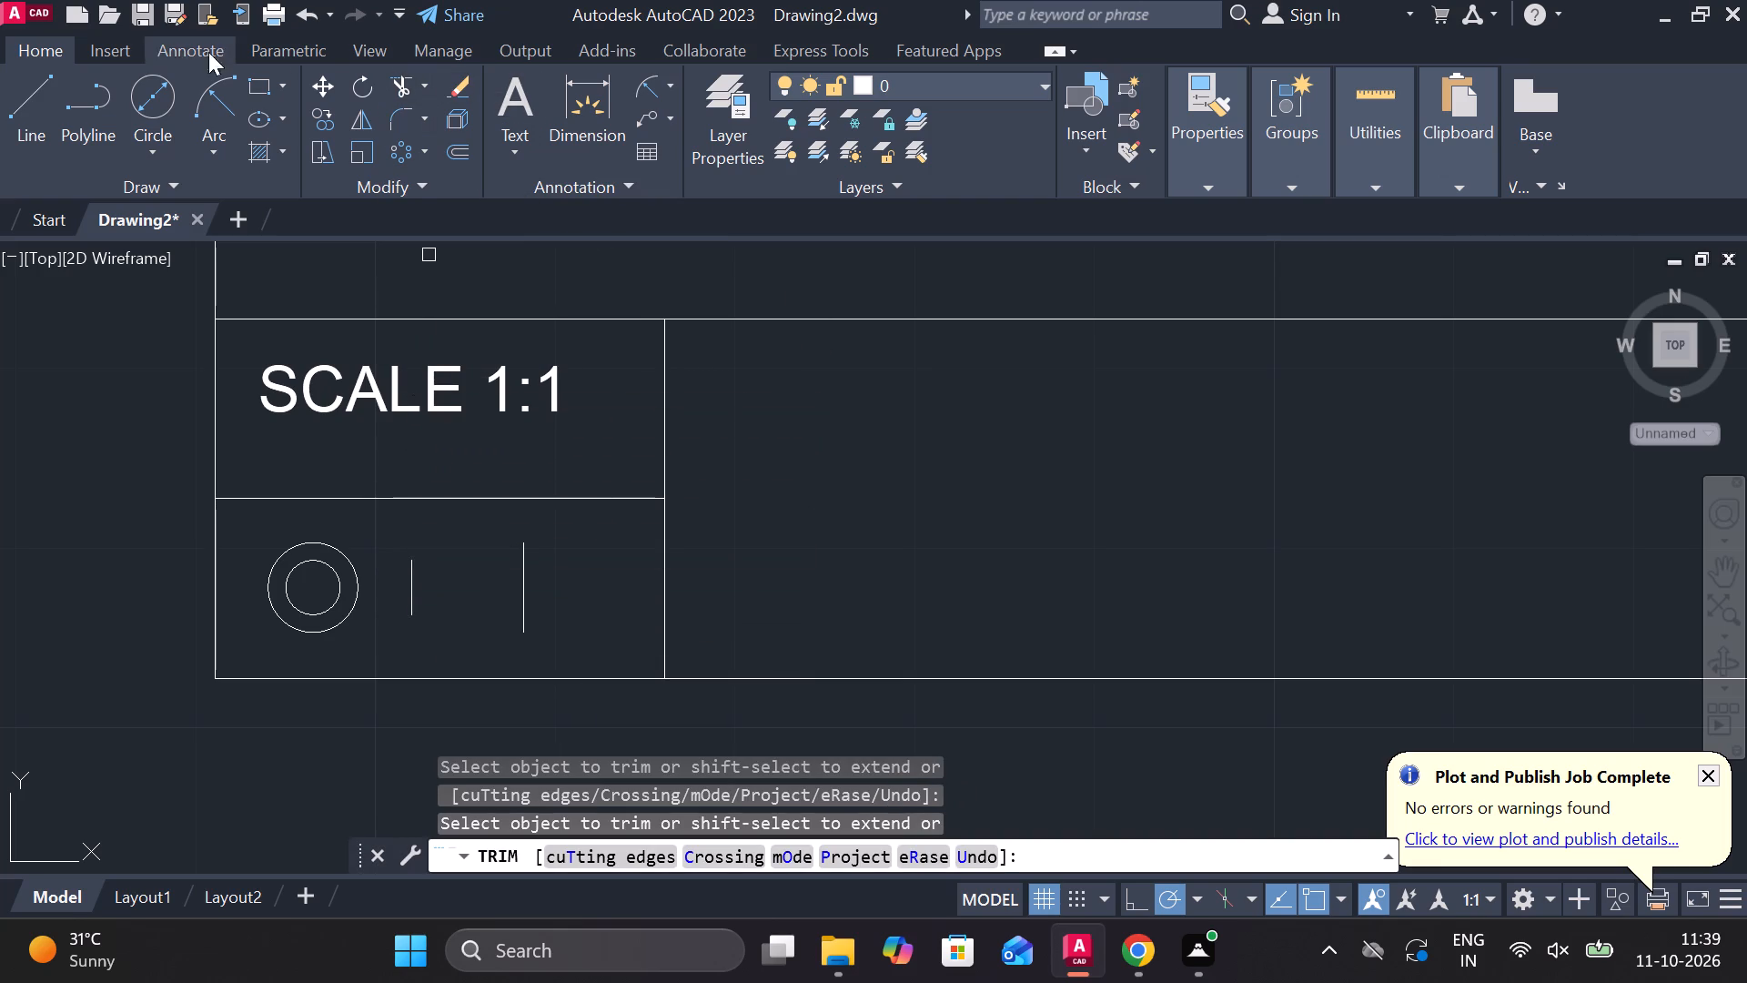
Redraw the trapezoid's upper and lower slanted sides, about 6.3 long each, joining the endpoints of the short and long vertical edges.
click(42, 91)
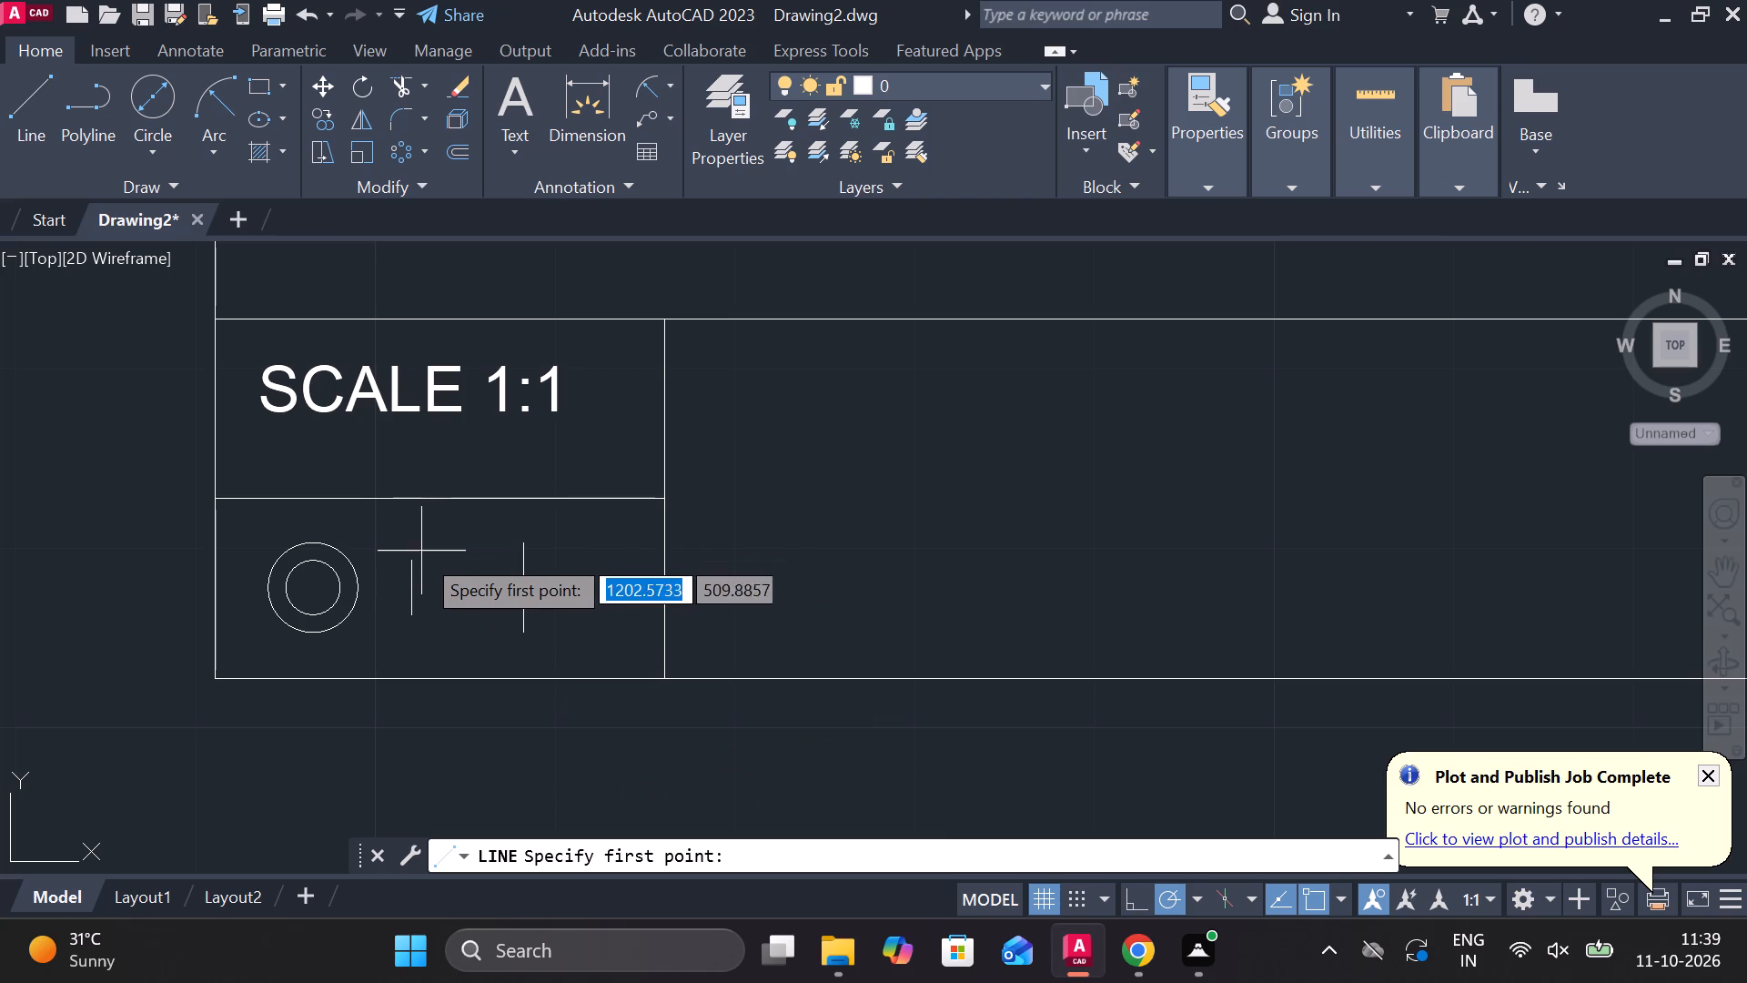
click(414, 568)
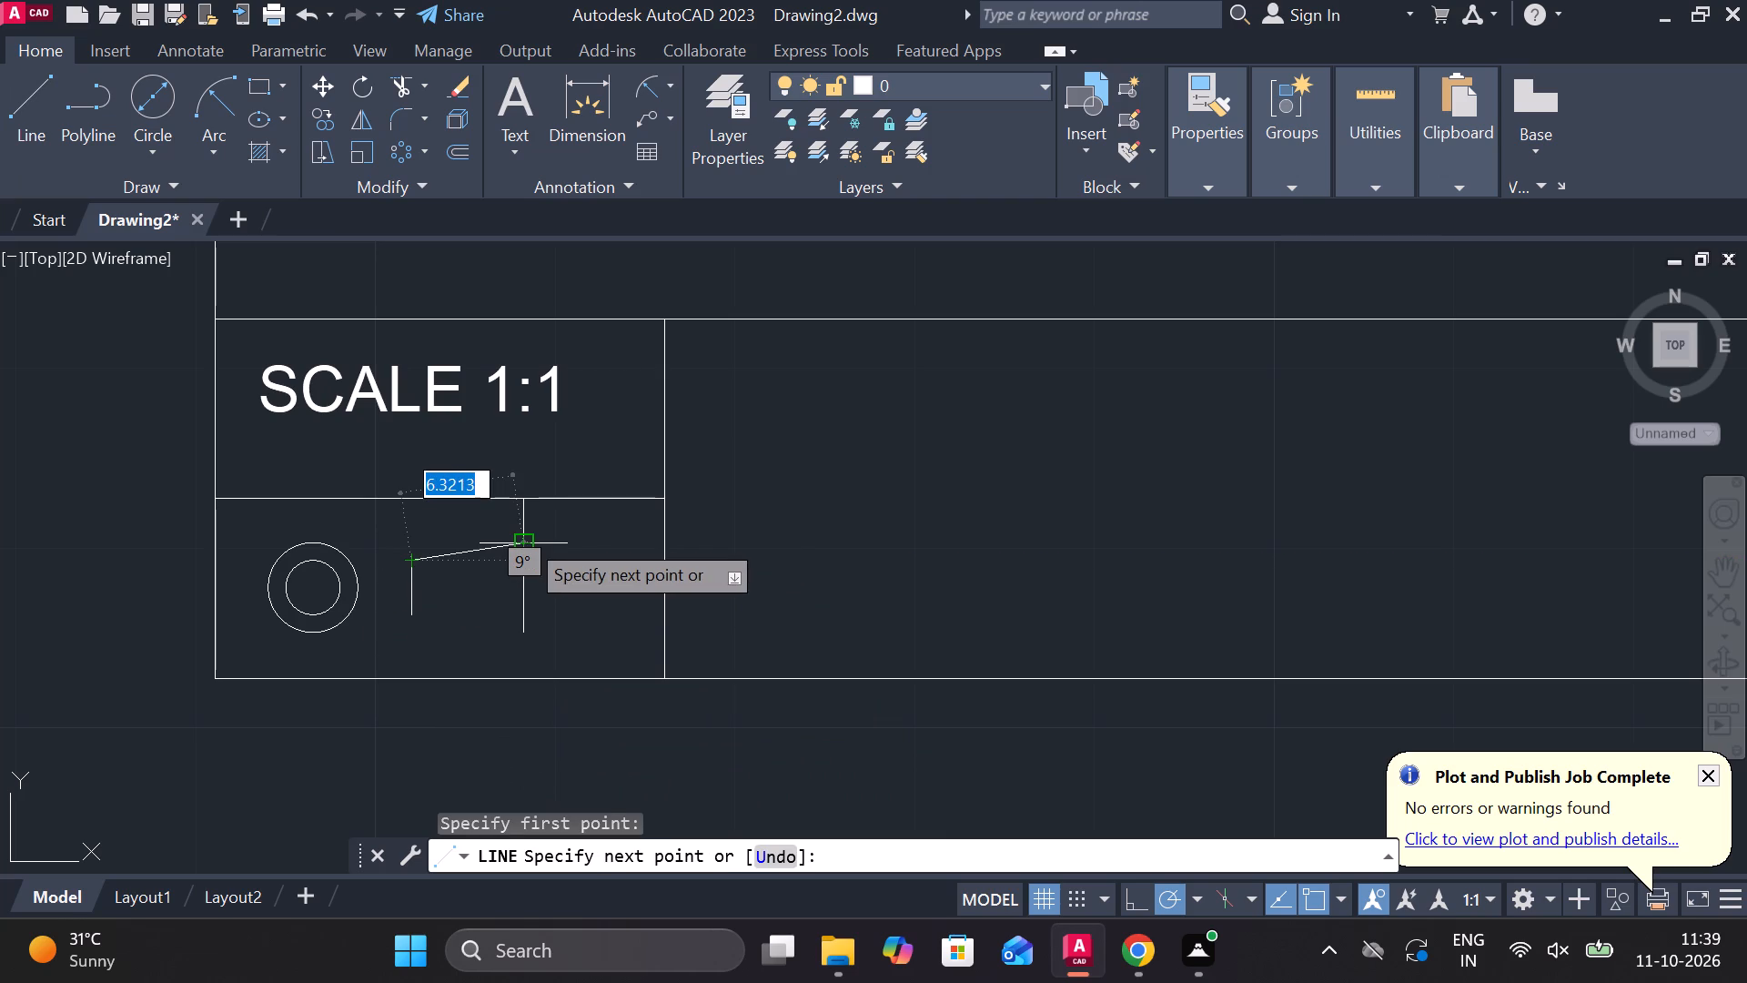
click(525, 538)
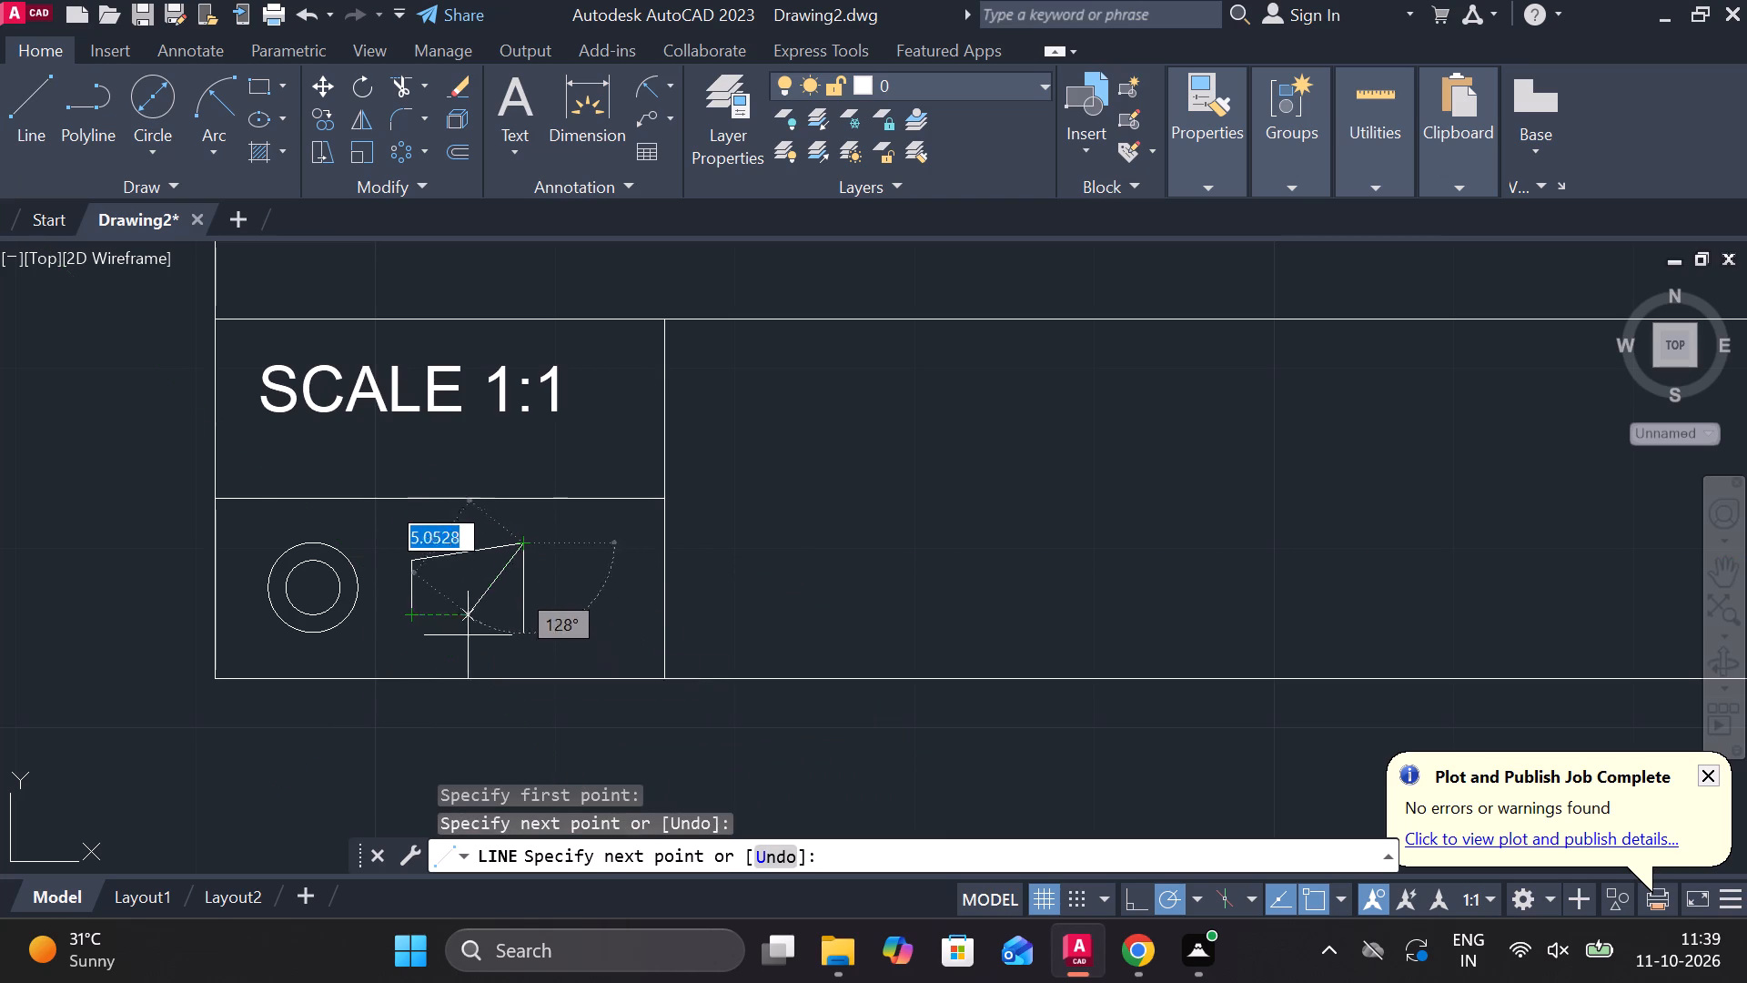
key(Escape)
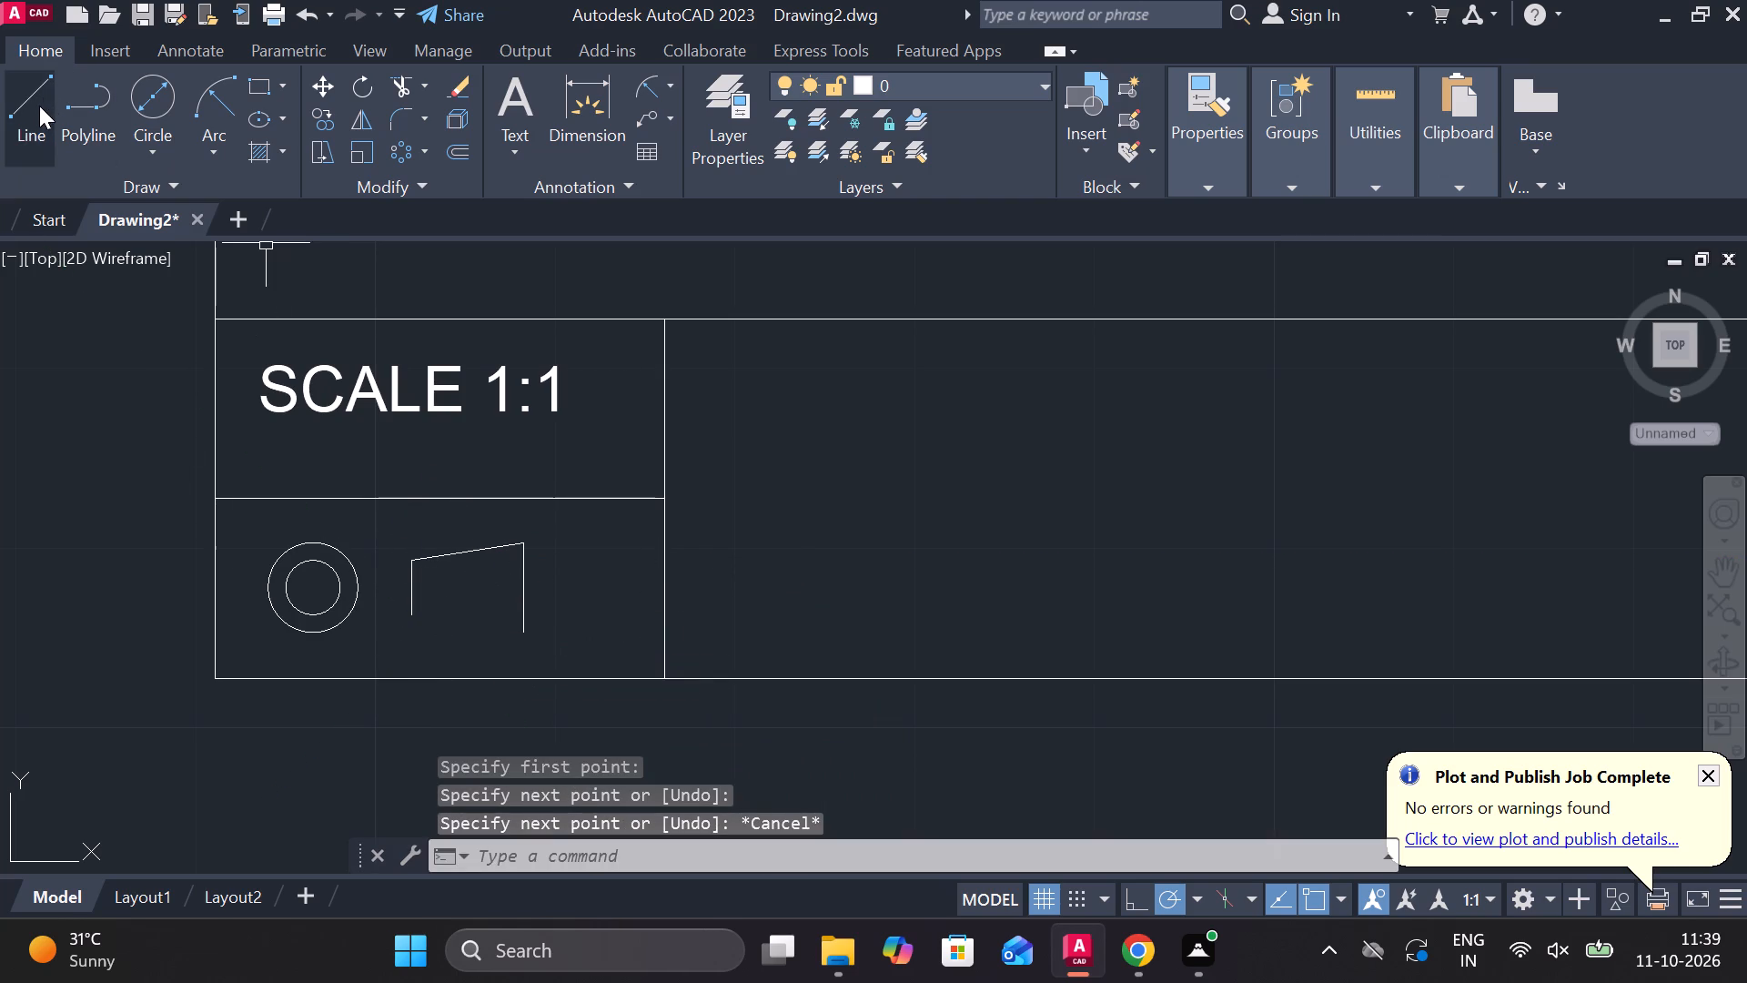
click(39, 106)
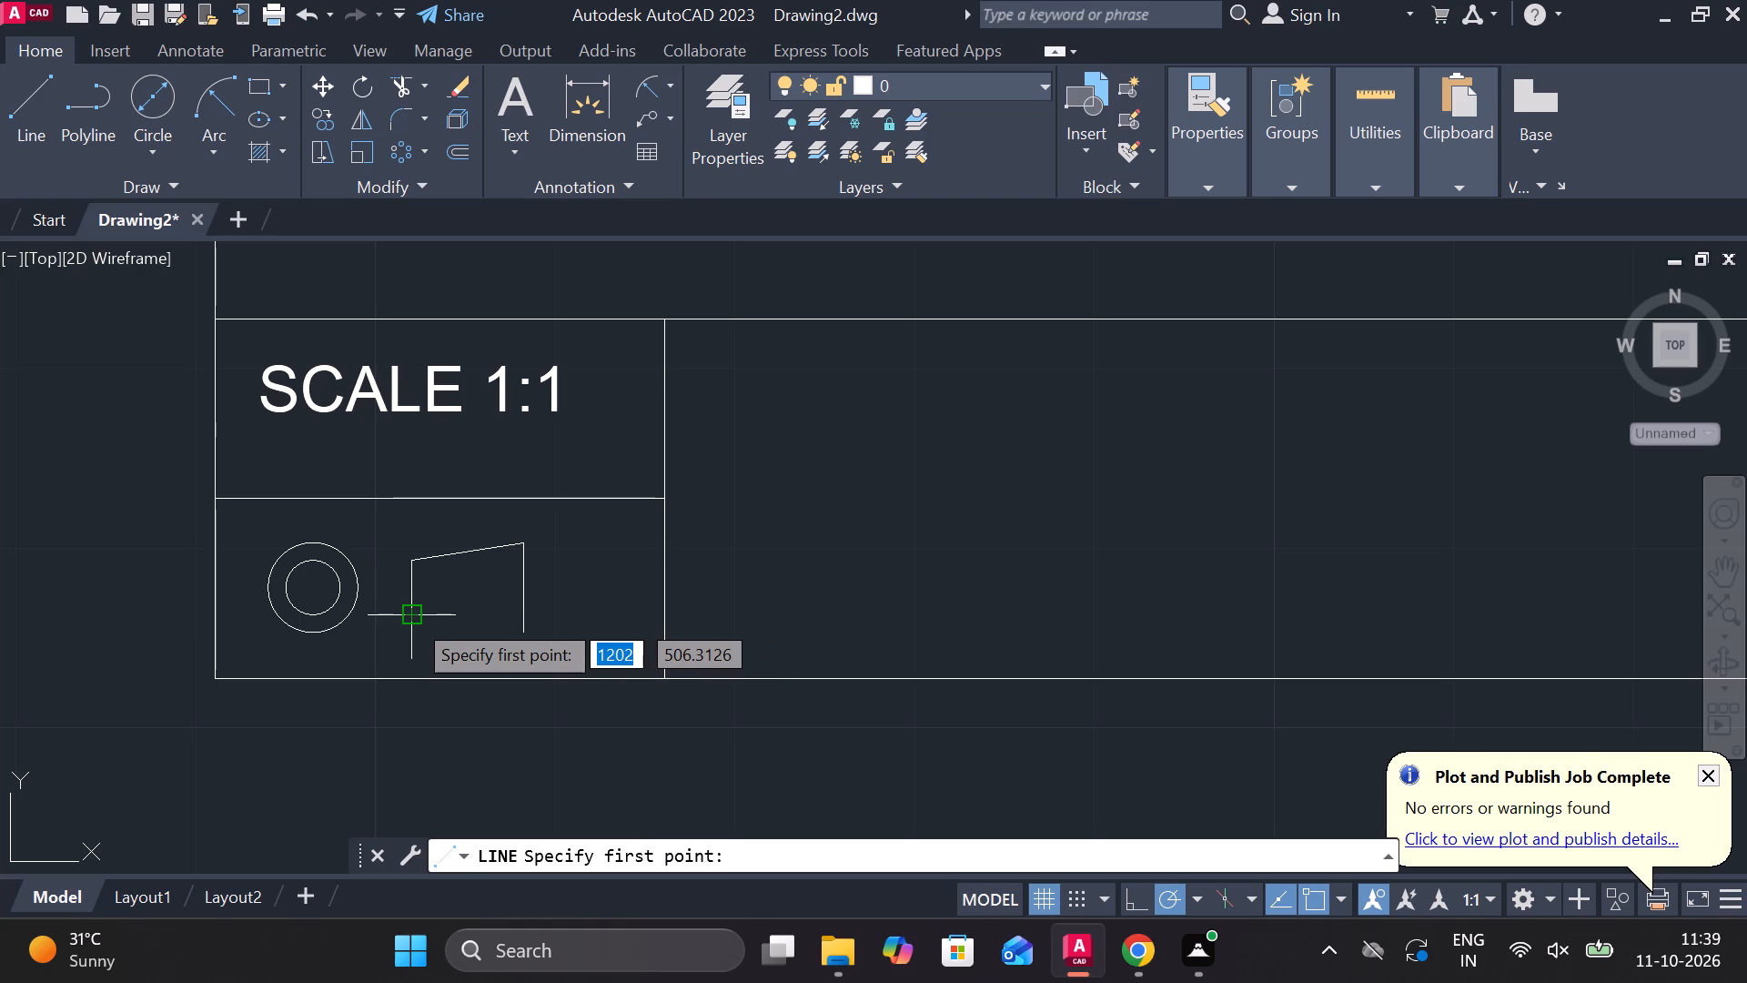
click(412, 618)
click(520, 635)
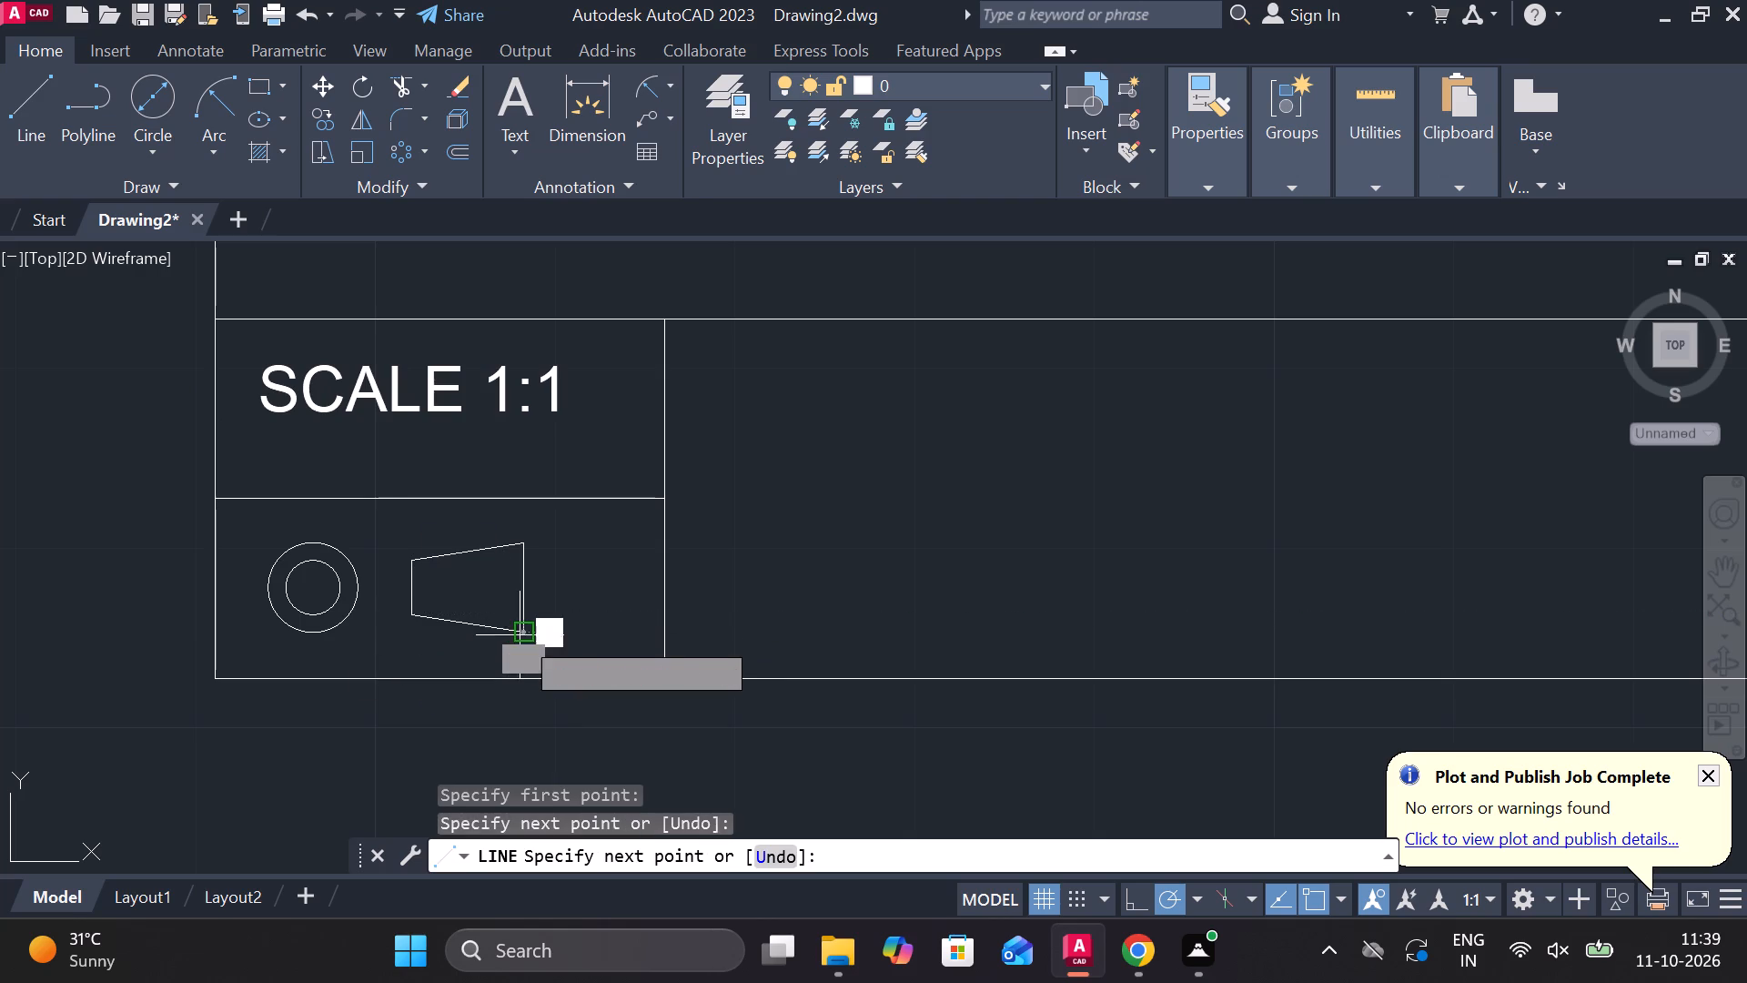
key(Escape)
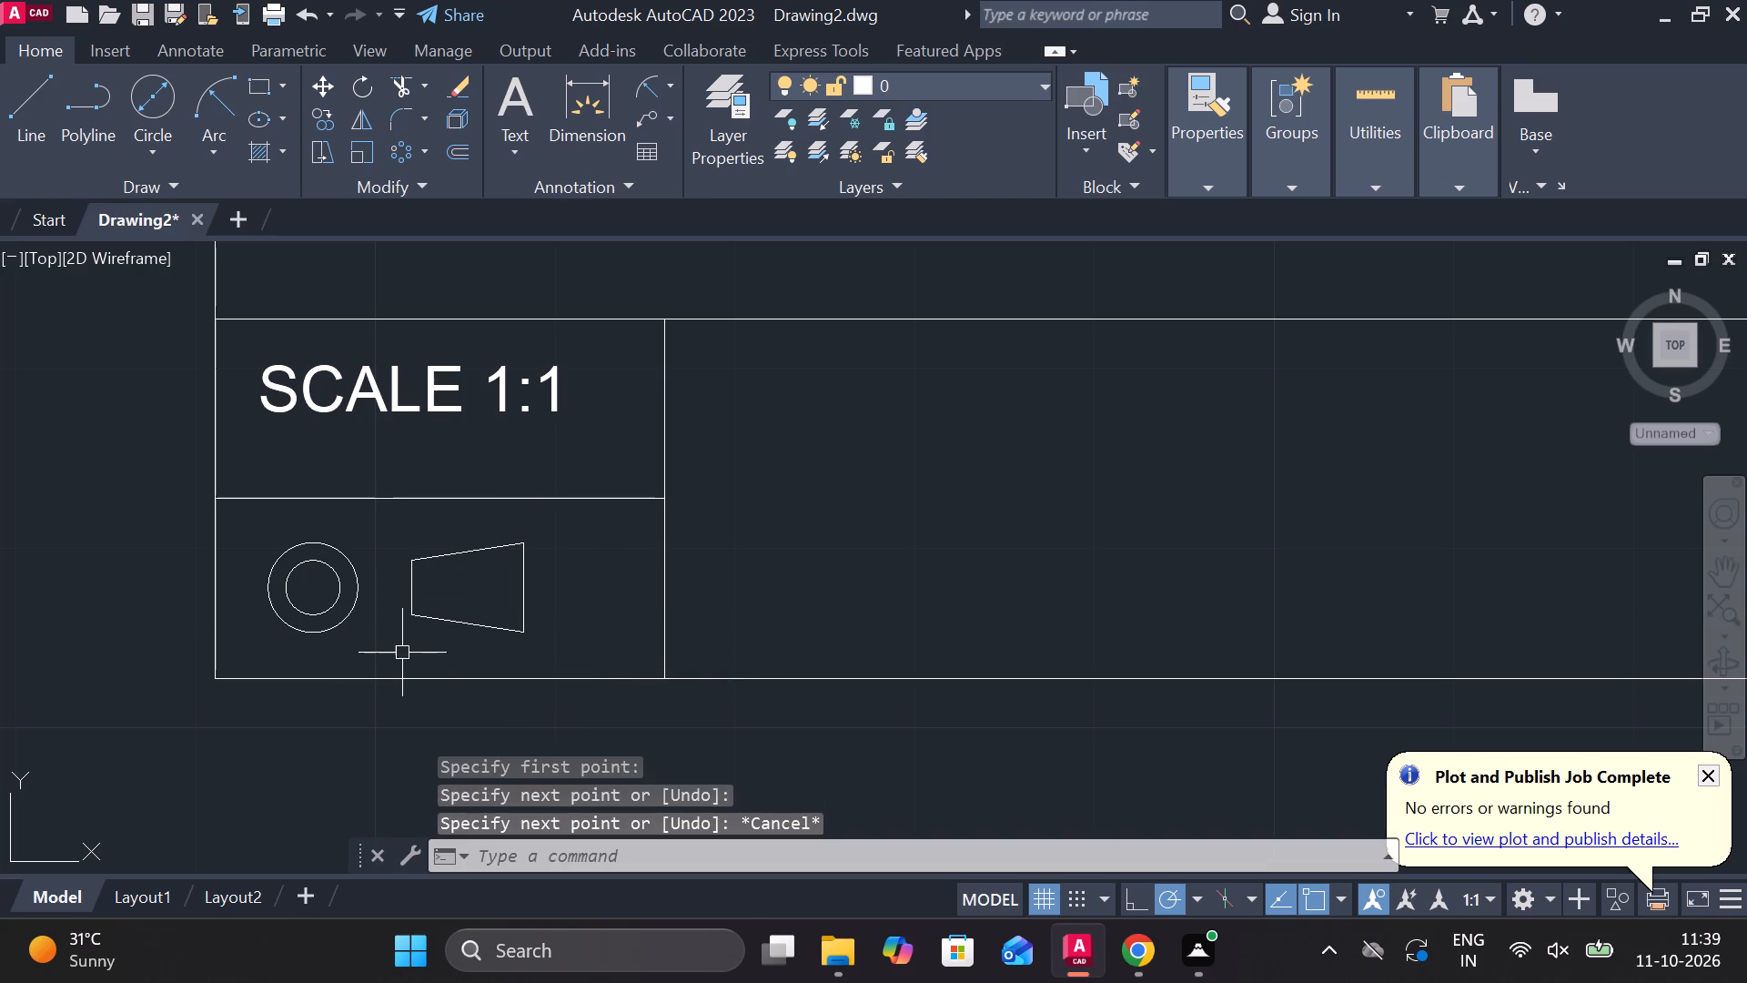
Draw a horizontal centre line about 17.5 long through the circles' centre and the trapezoid, extending past both shapes.
click(37, 92)
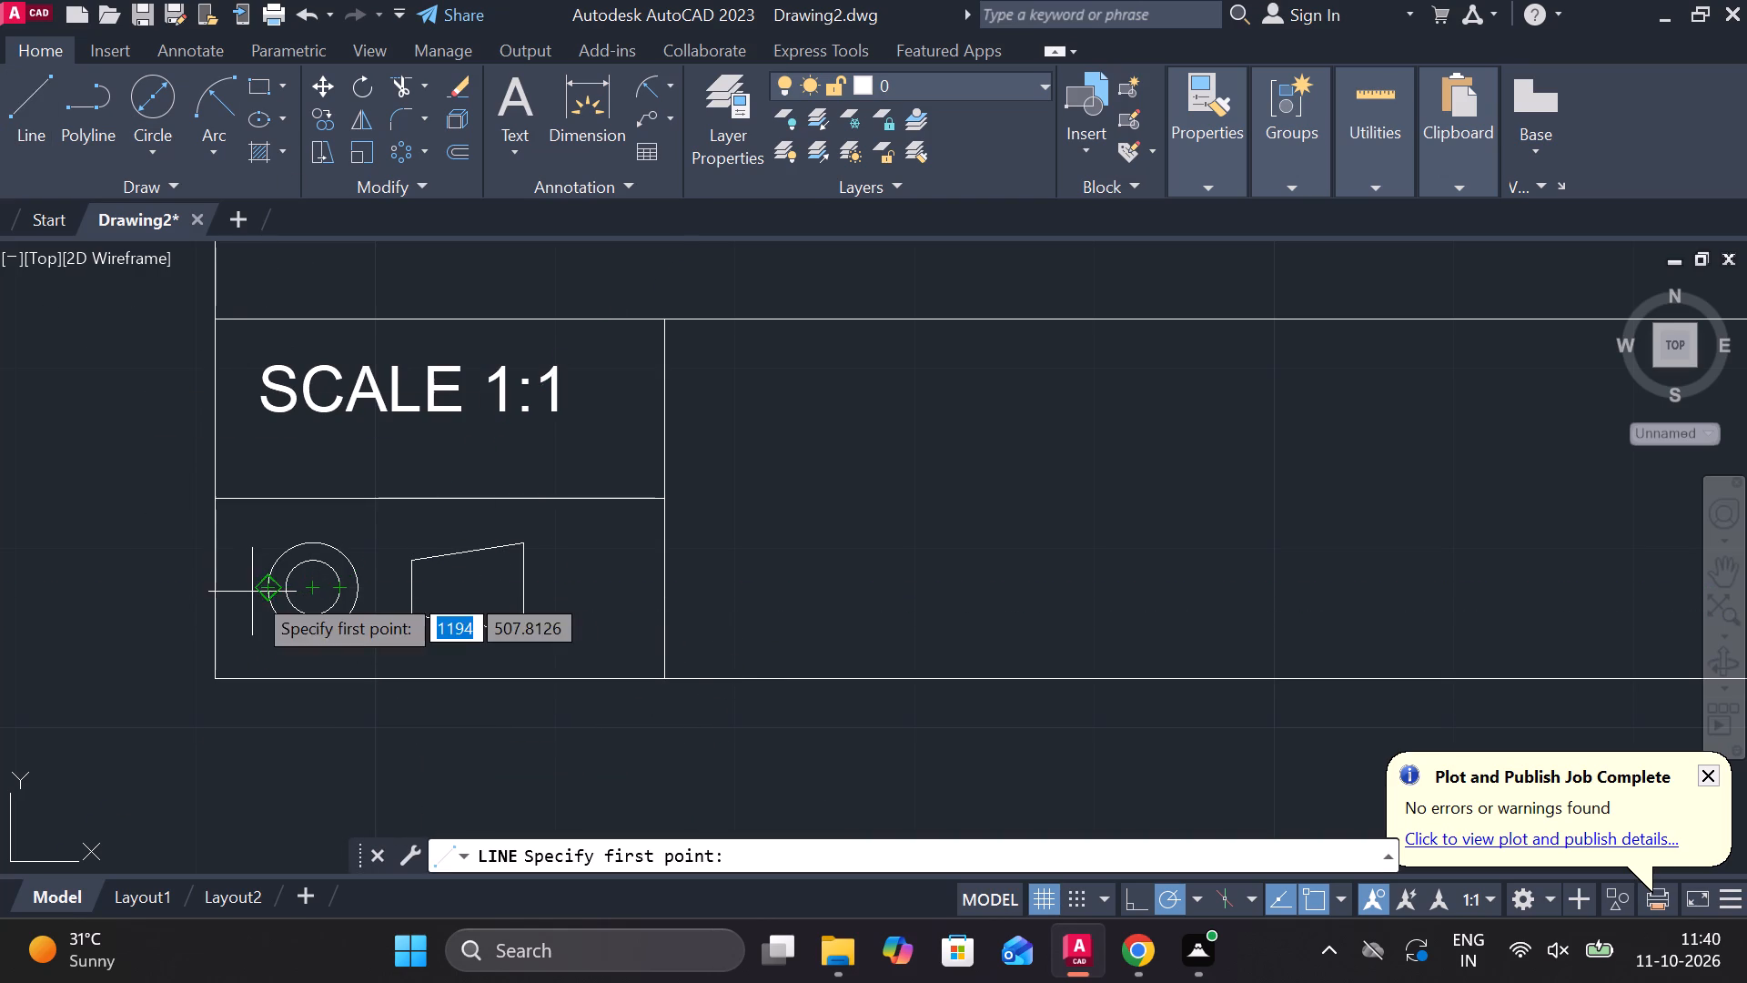
click(242, 593)
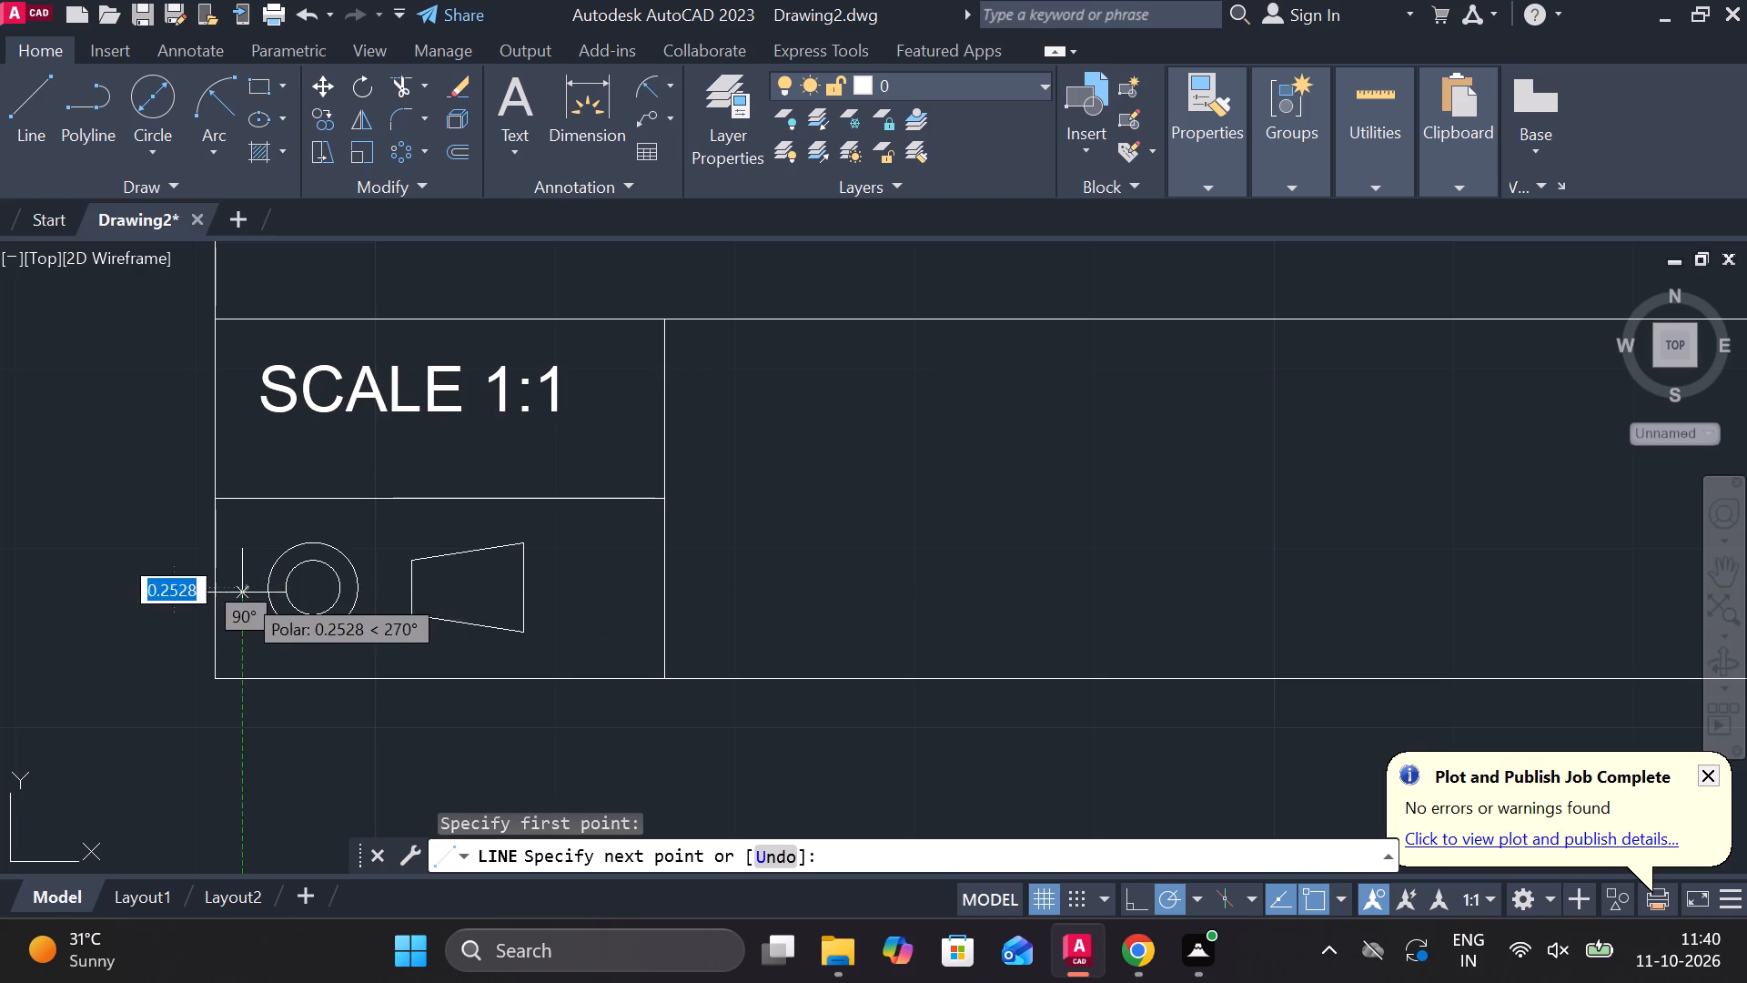
click(553, 593)
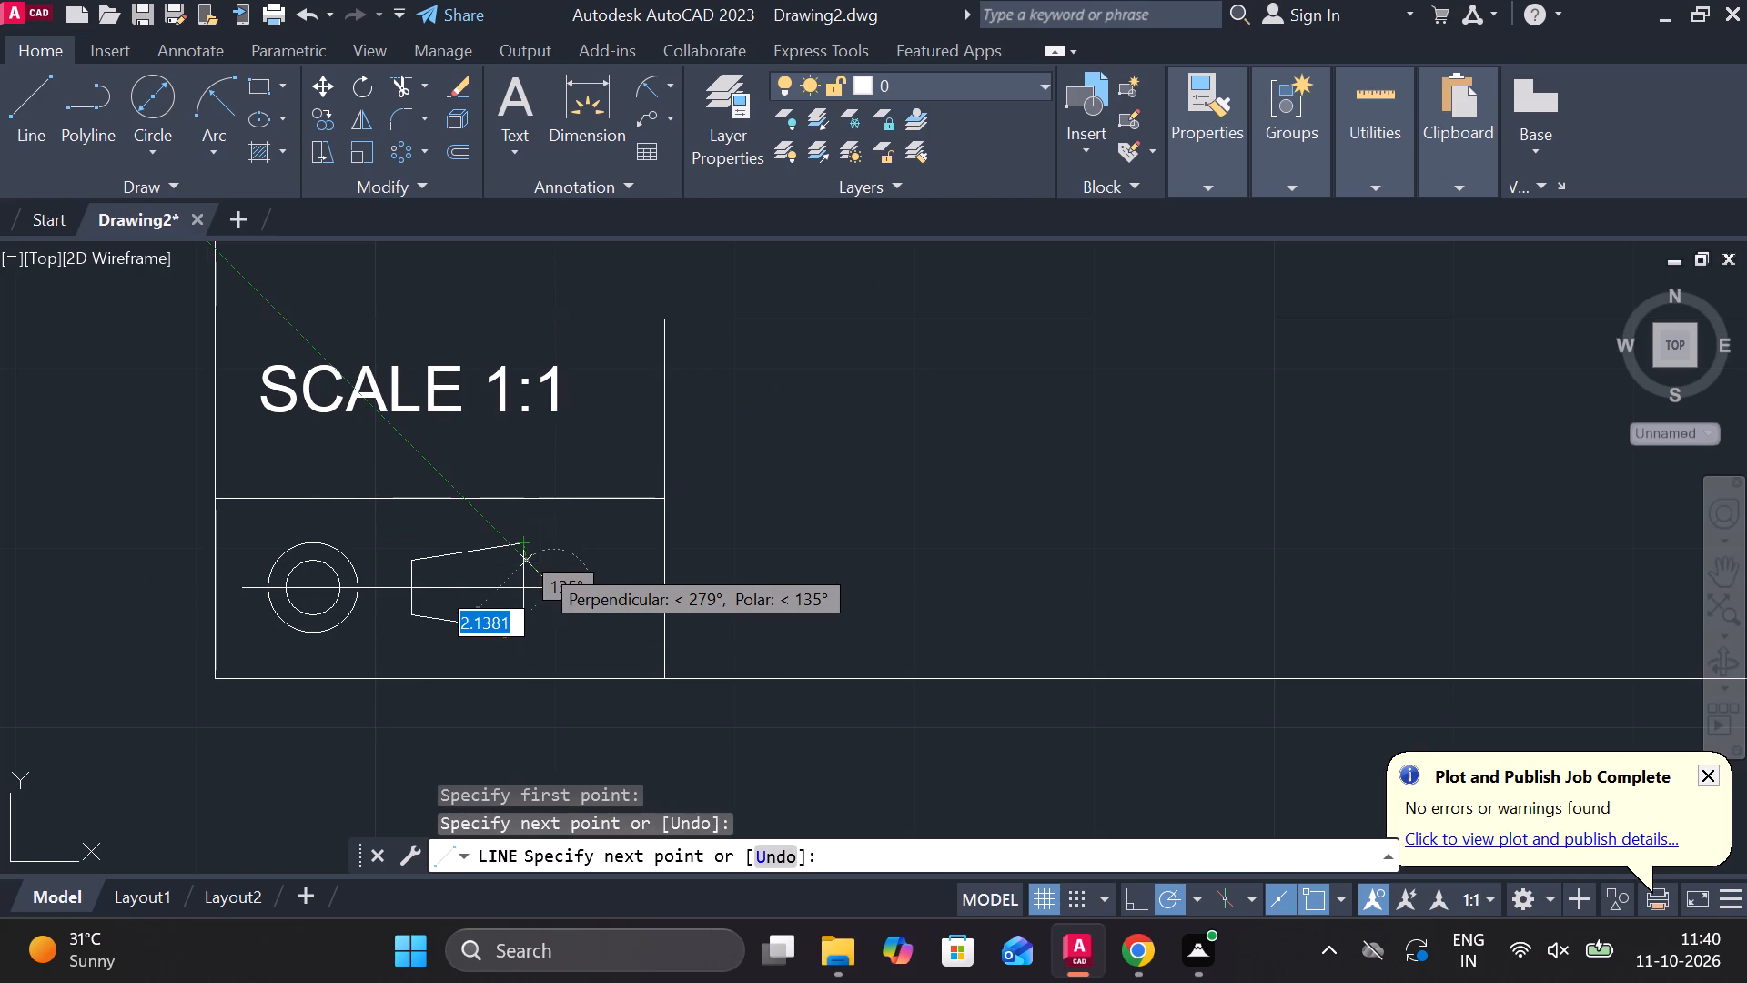
key(Escape)
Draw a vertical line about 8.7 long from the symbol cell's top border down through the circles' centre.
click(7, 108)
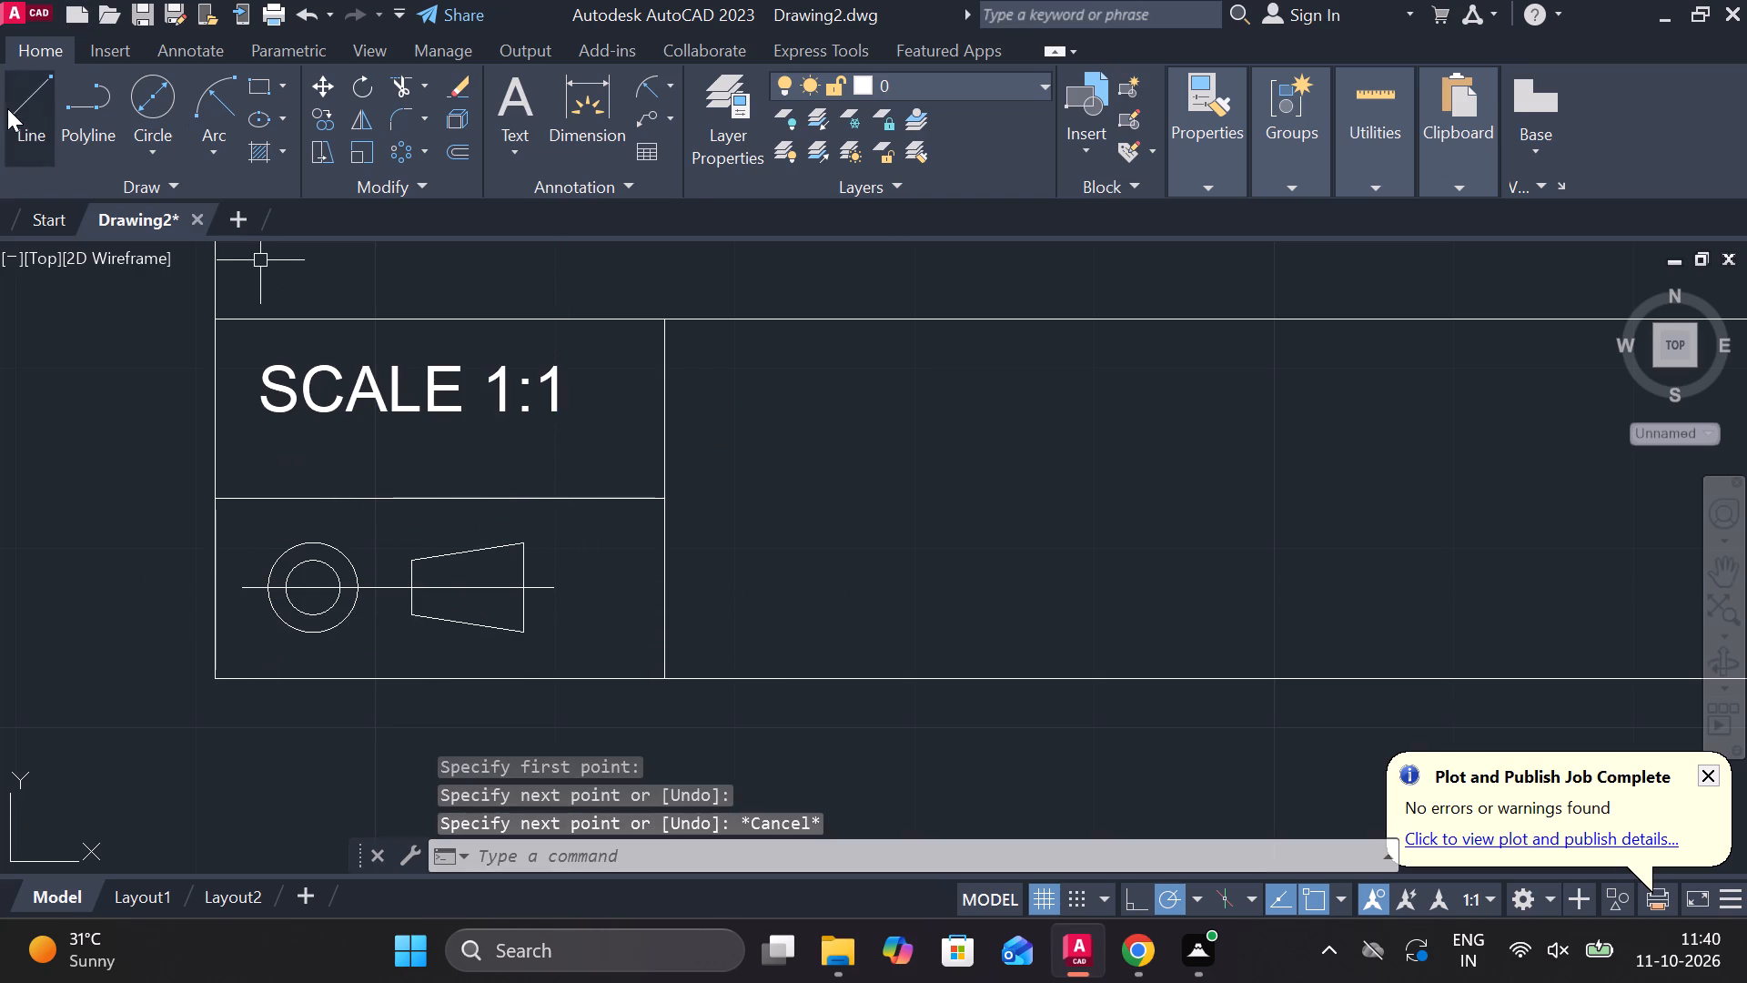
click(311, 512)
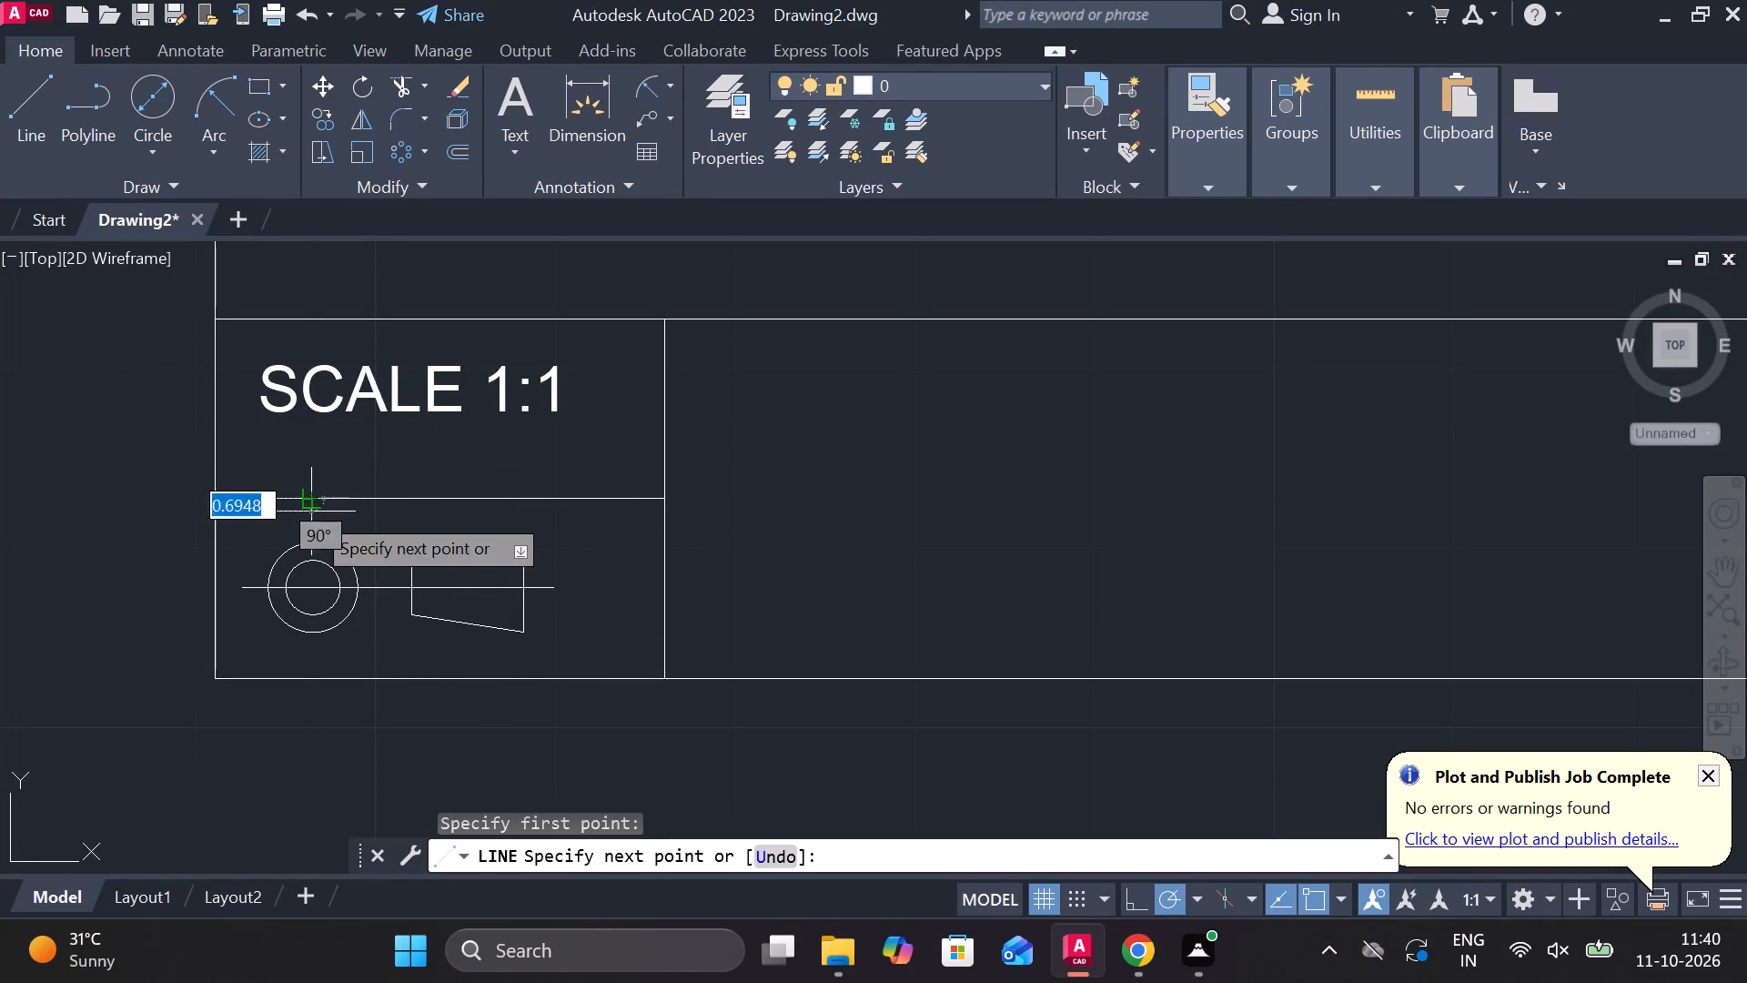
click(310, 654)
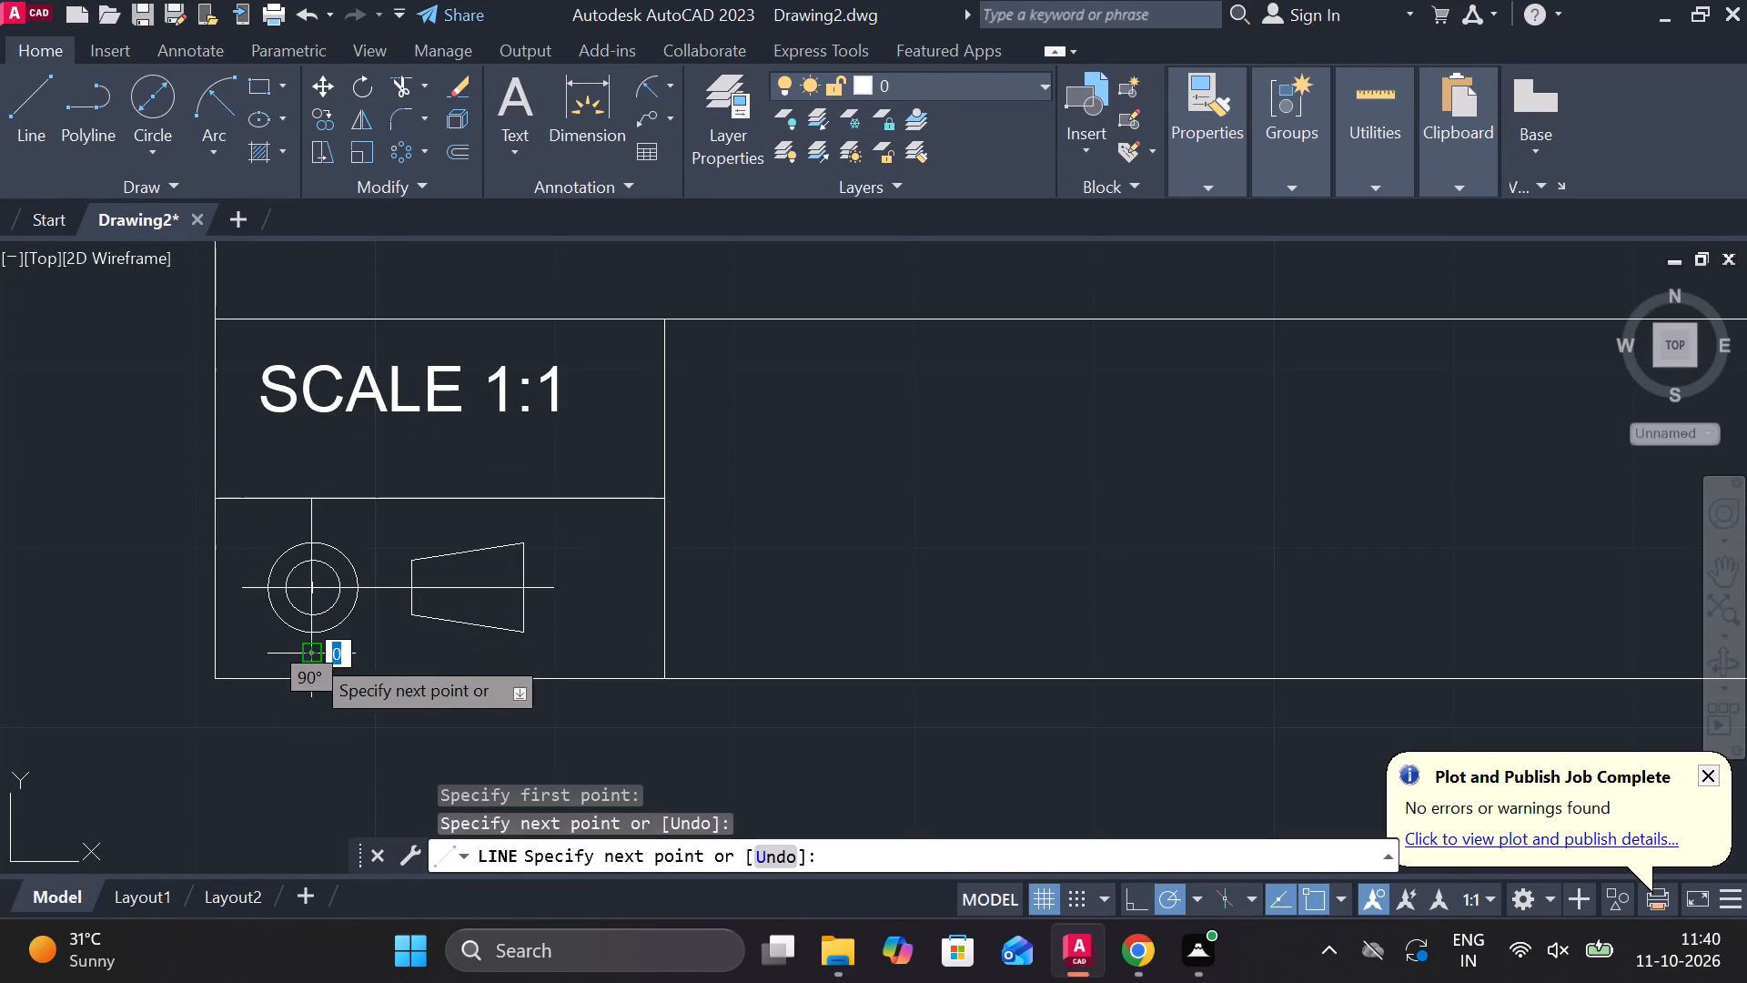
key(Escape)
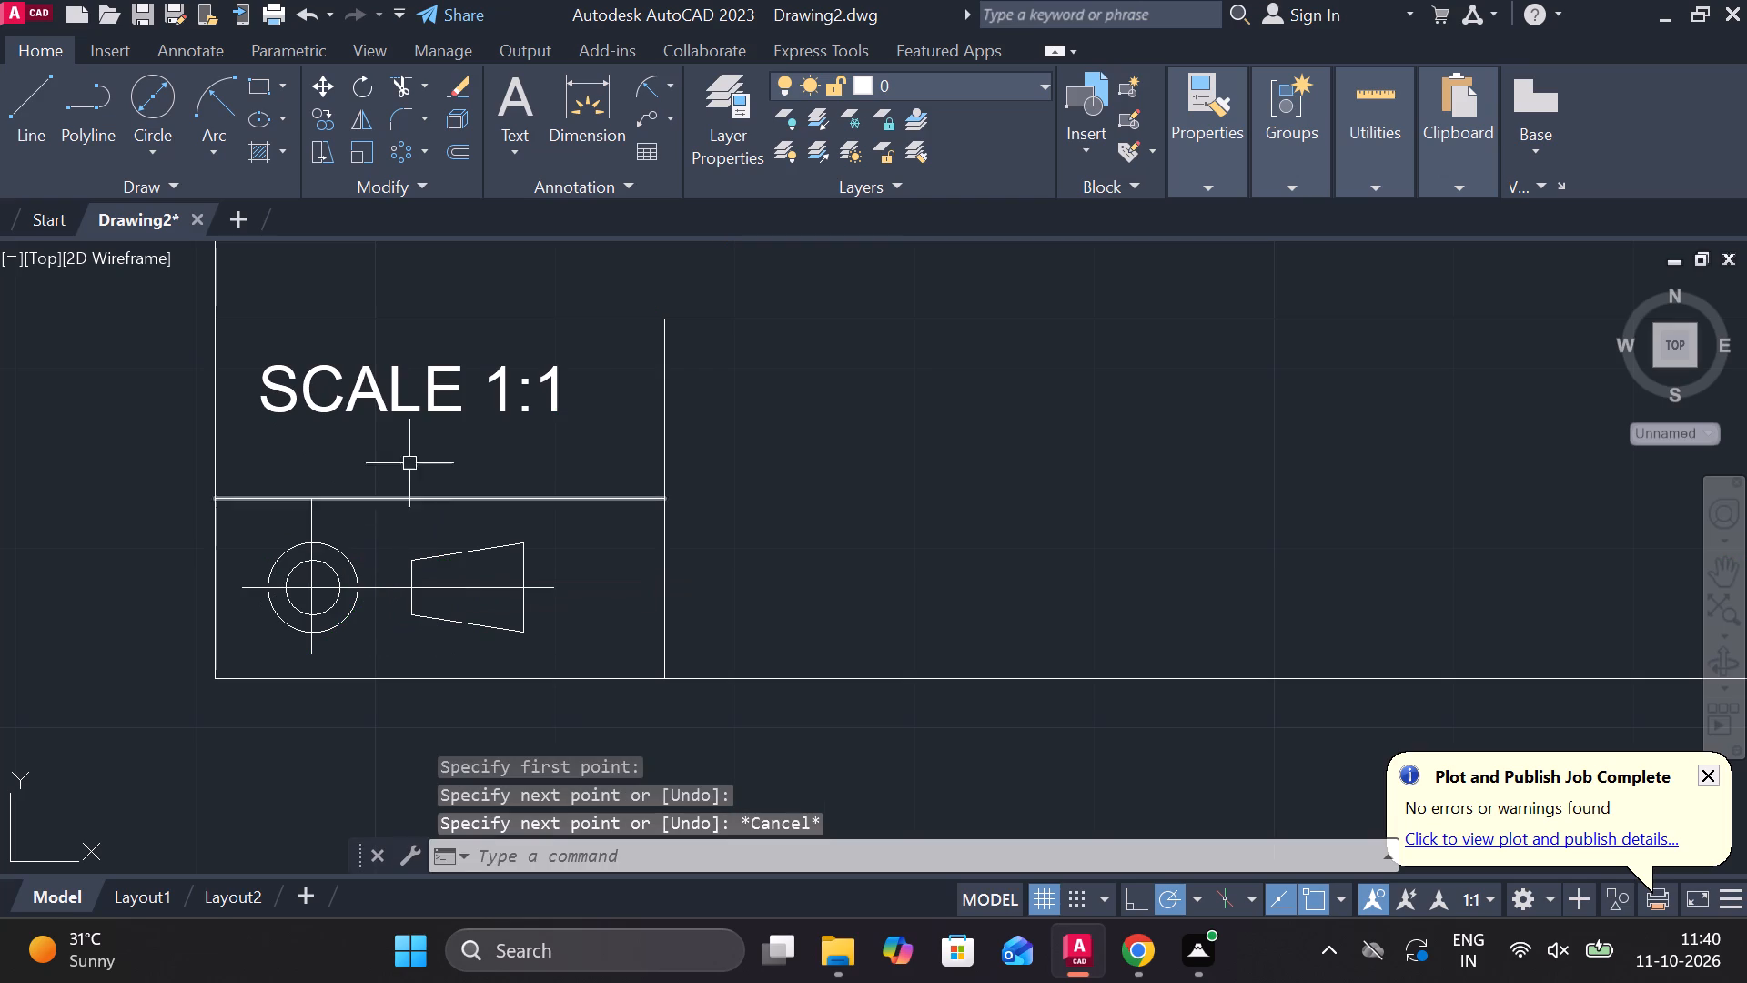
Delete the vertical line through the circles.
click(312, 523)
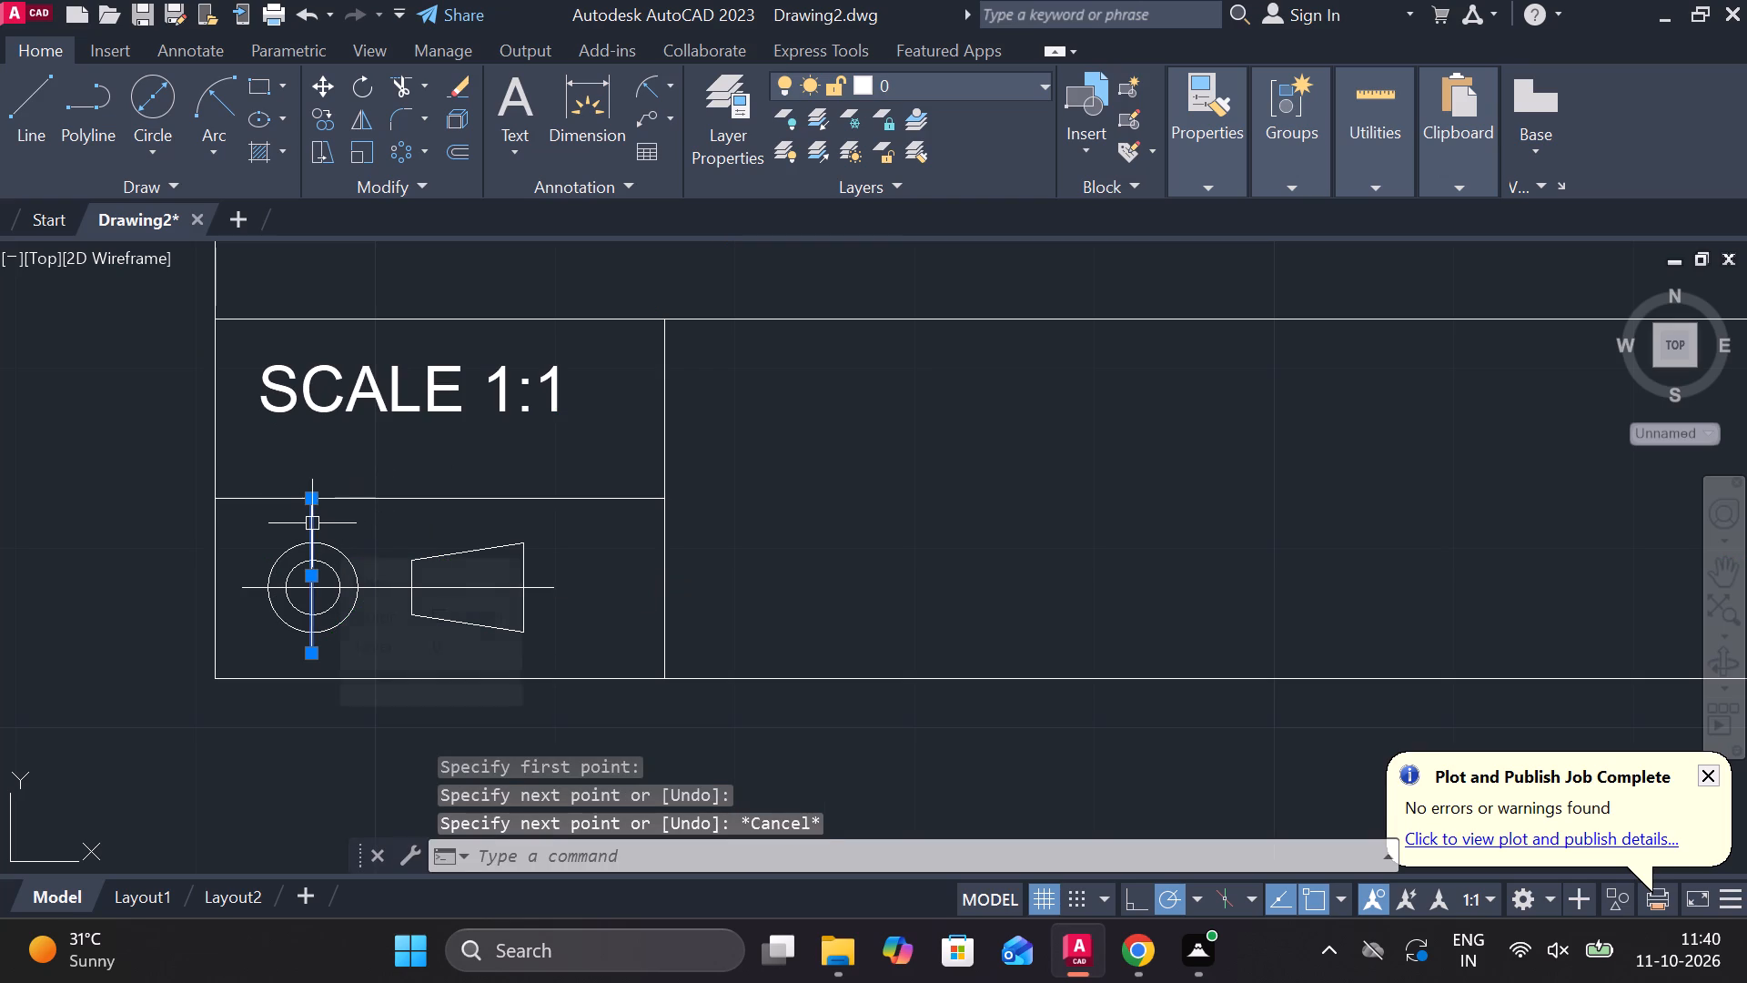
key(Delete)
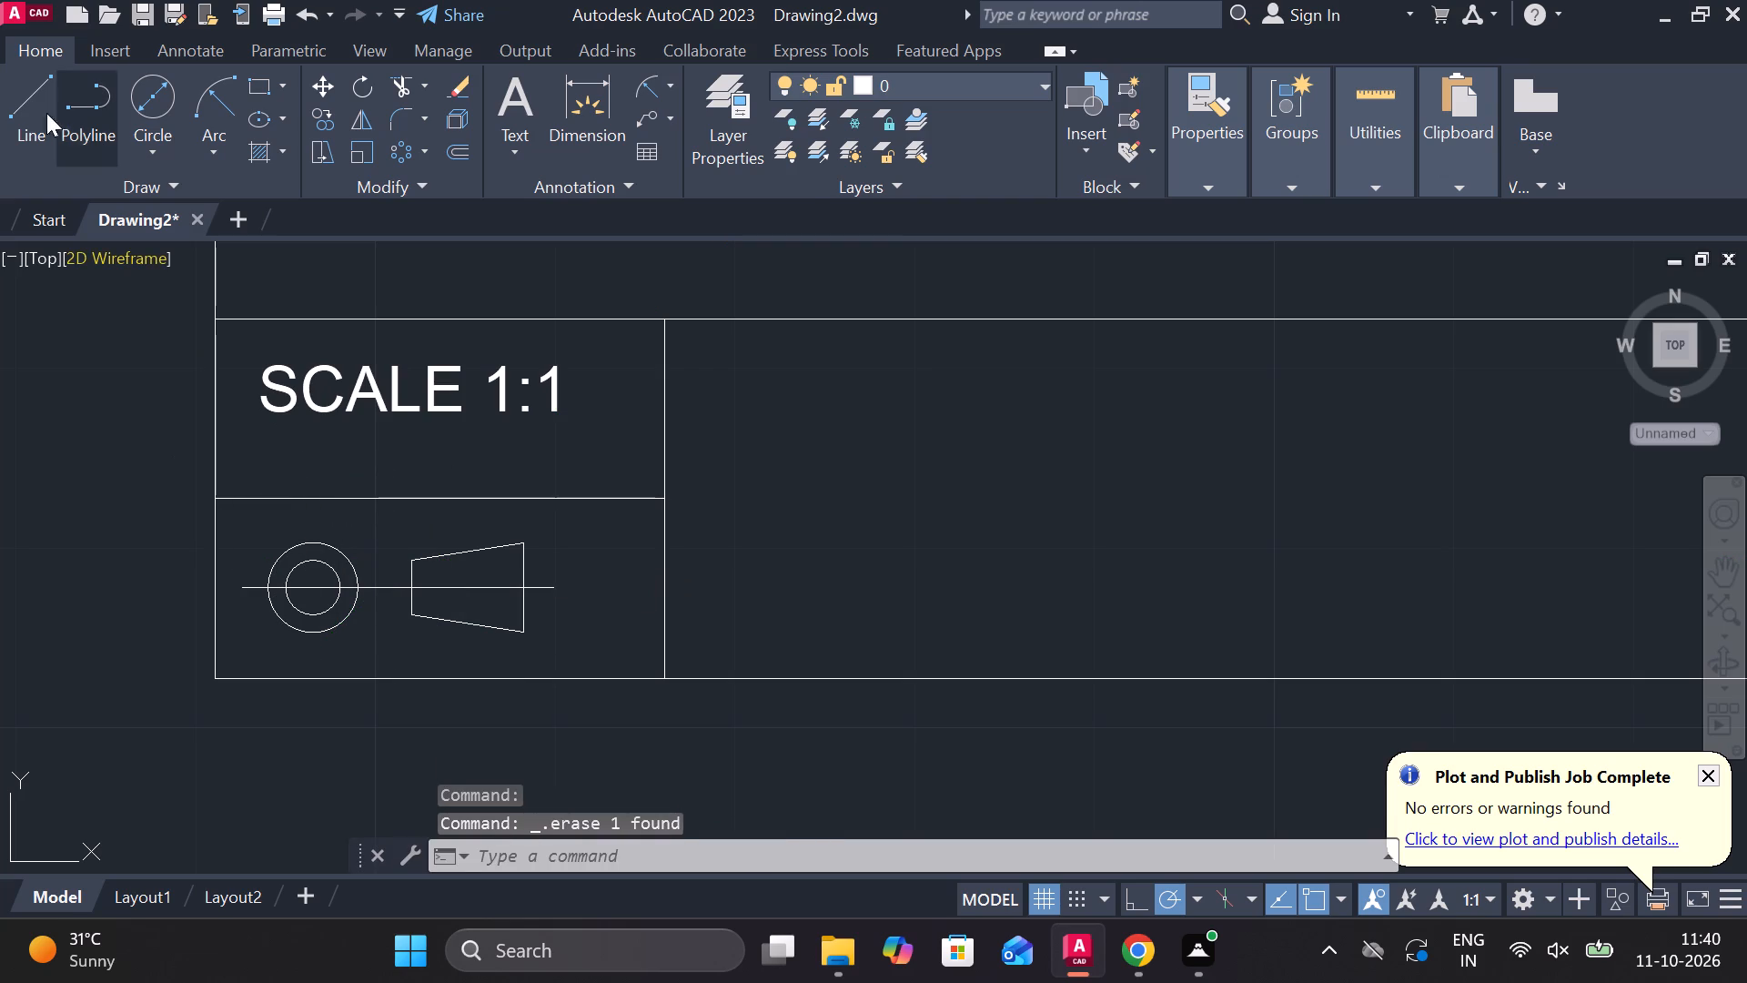
Draw a vertical centre line about 7.5 long through the circles' centre, with both ends clear of the cell borders.
click(23, 103)
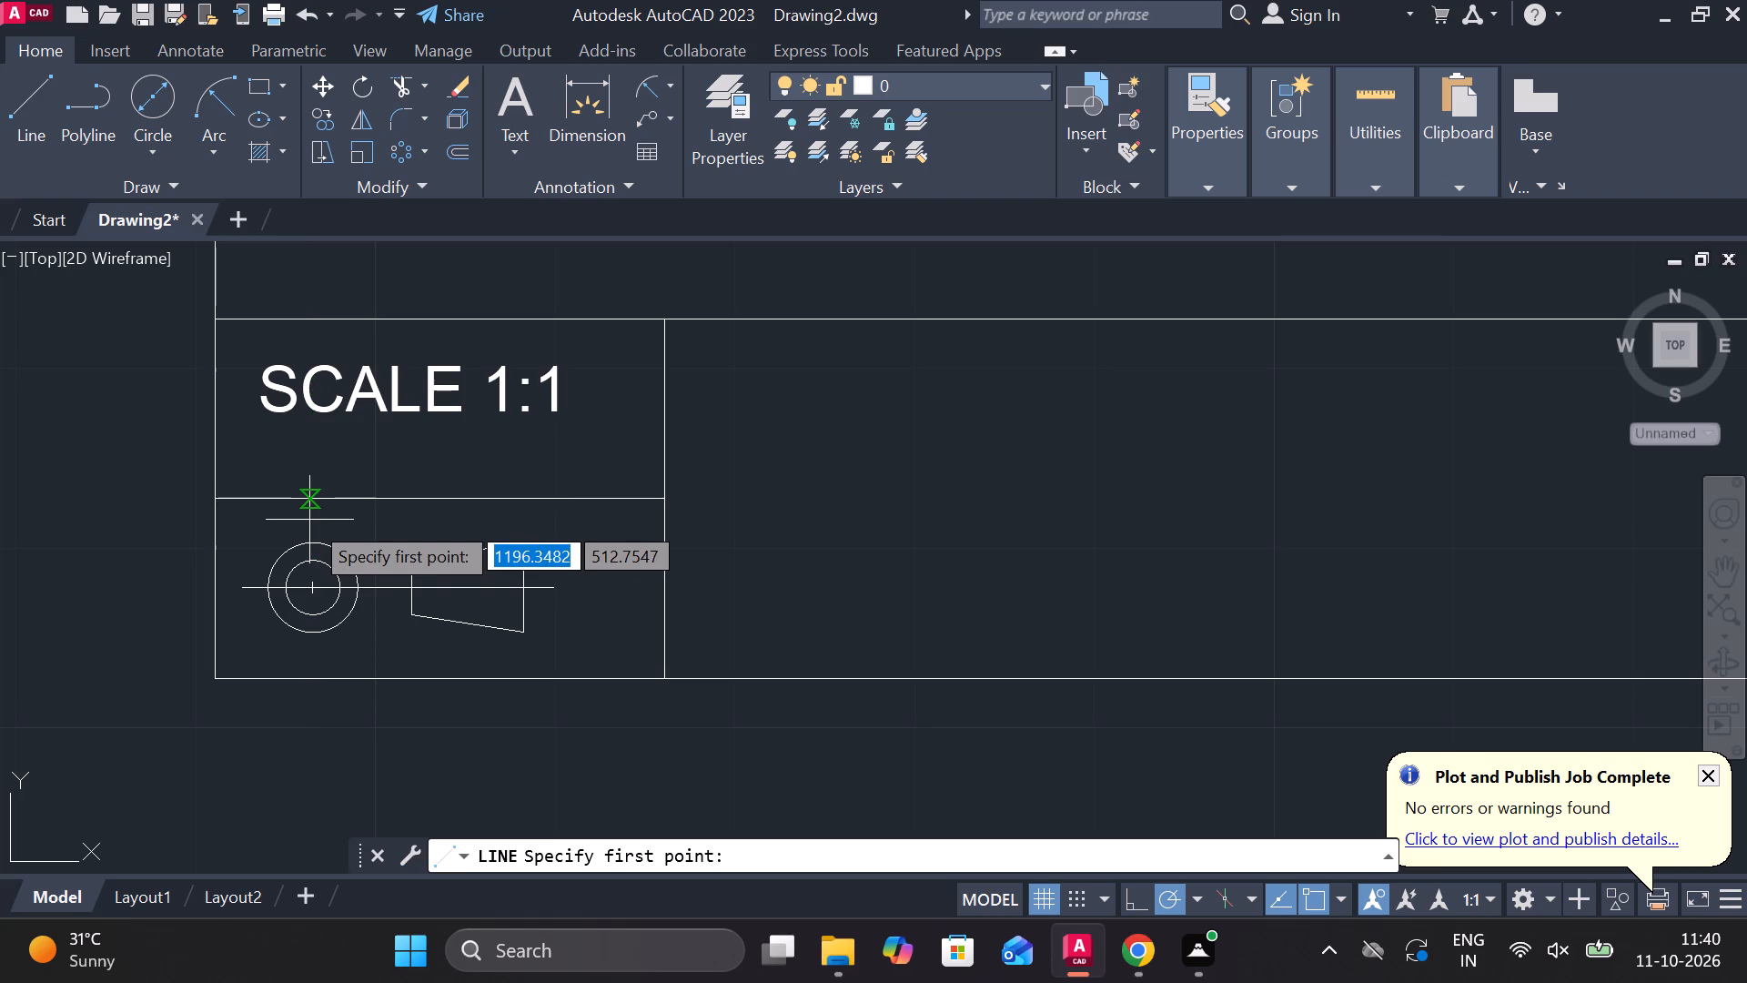
click(310, 657)
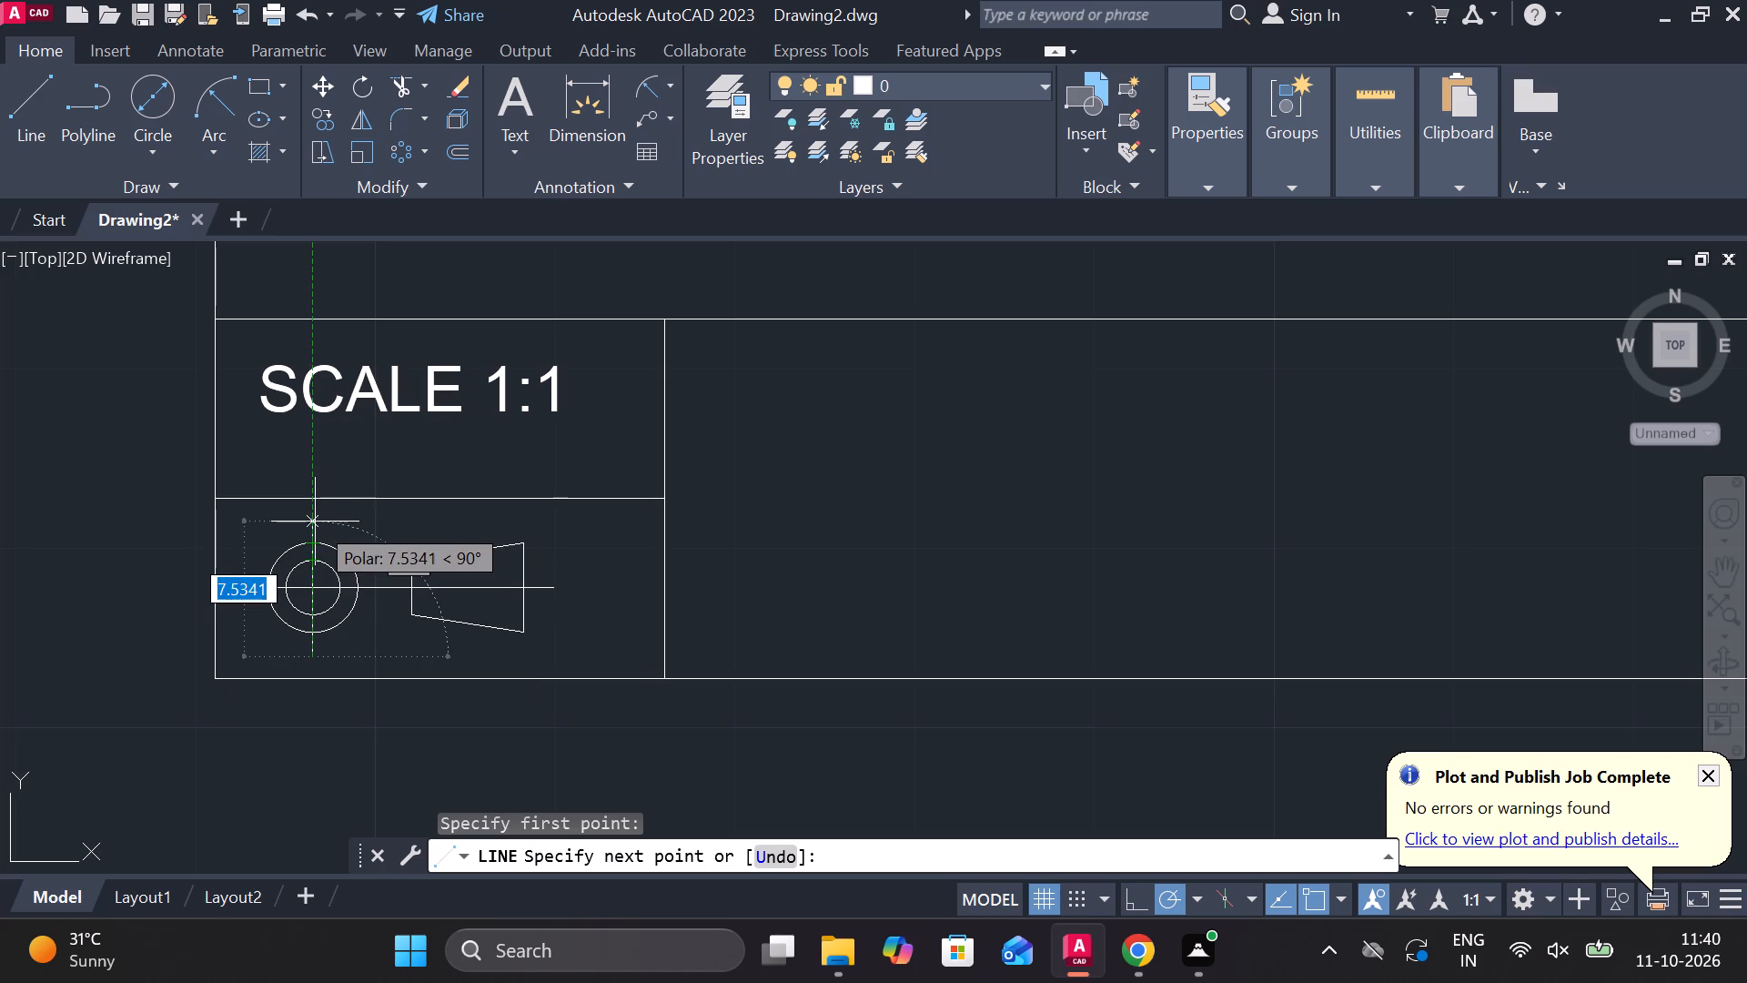
click(315, 522)
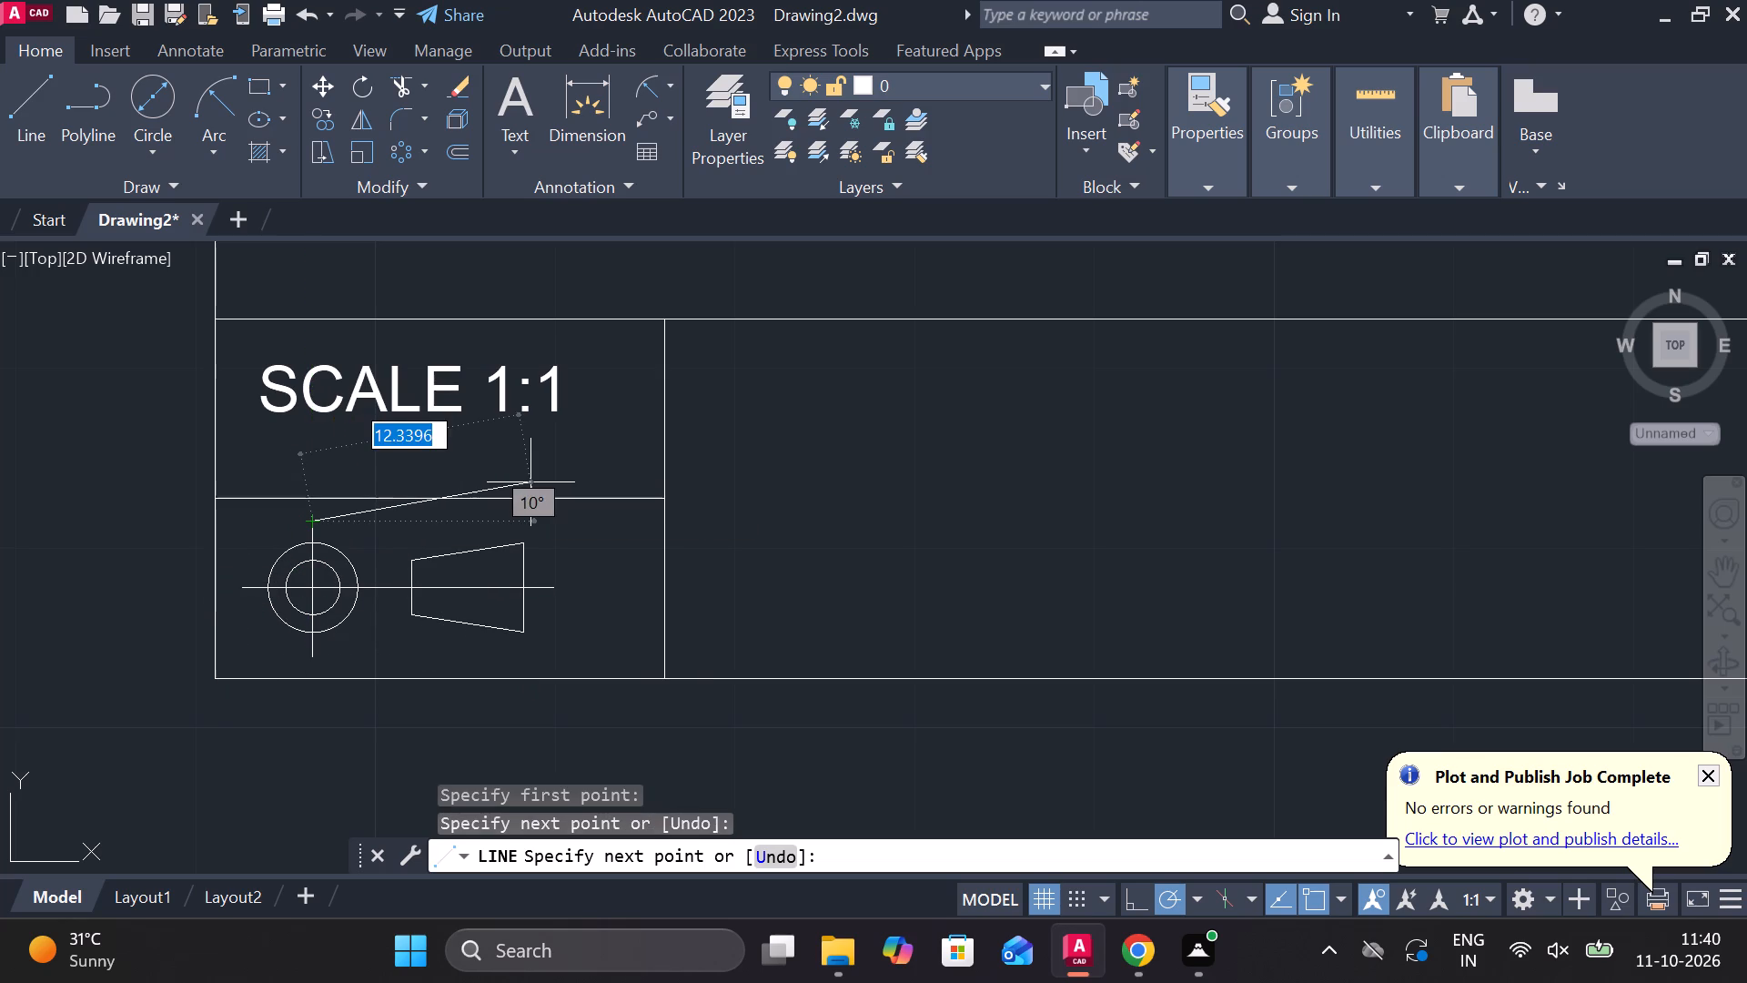
key(Escape)
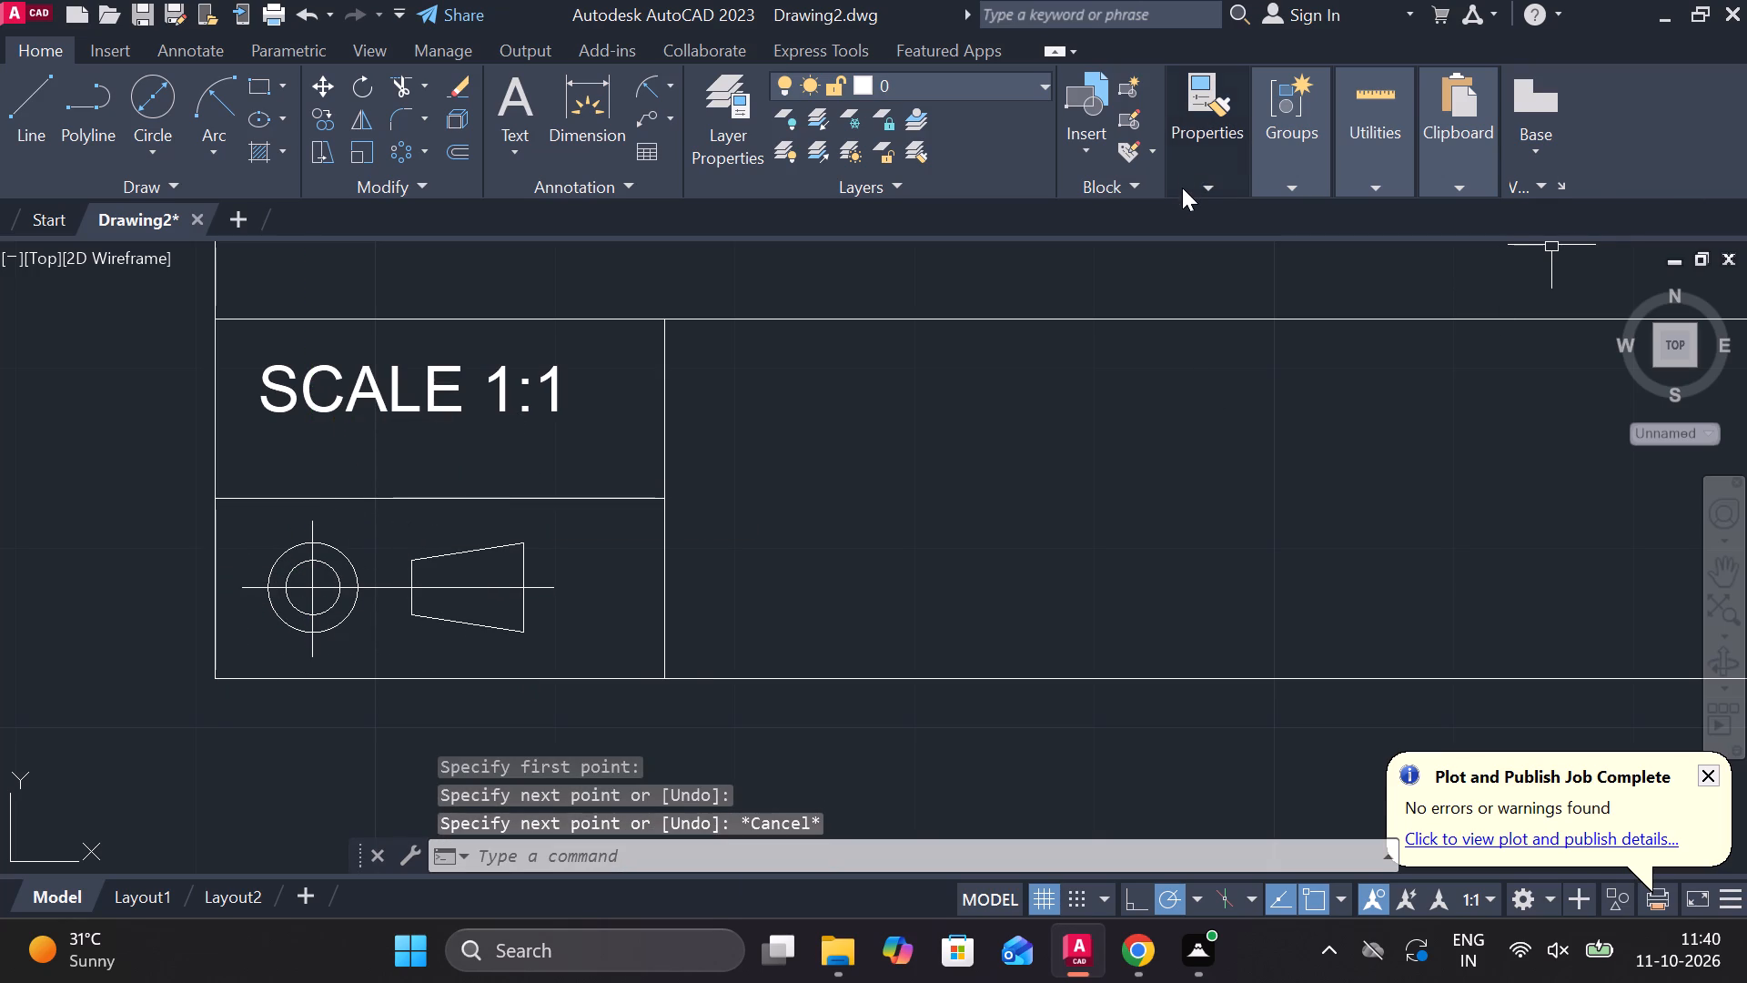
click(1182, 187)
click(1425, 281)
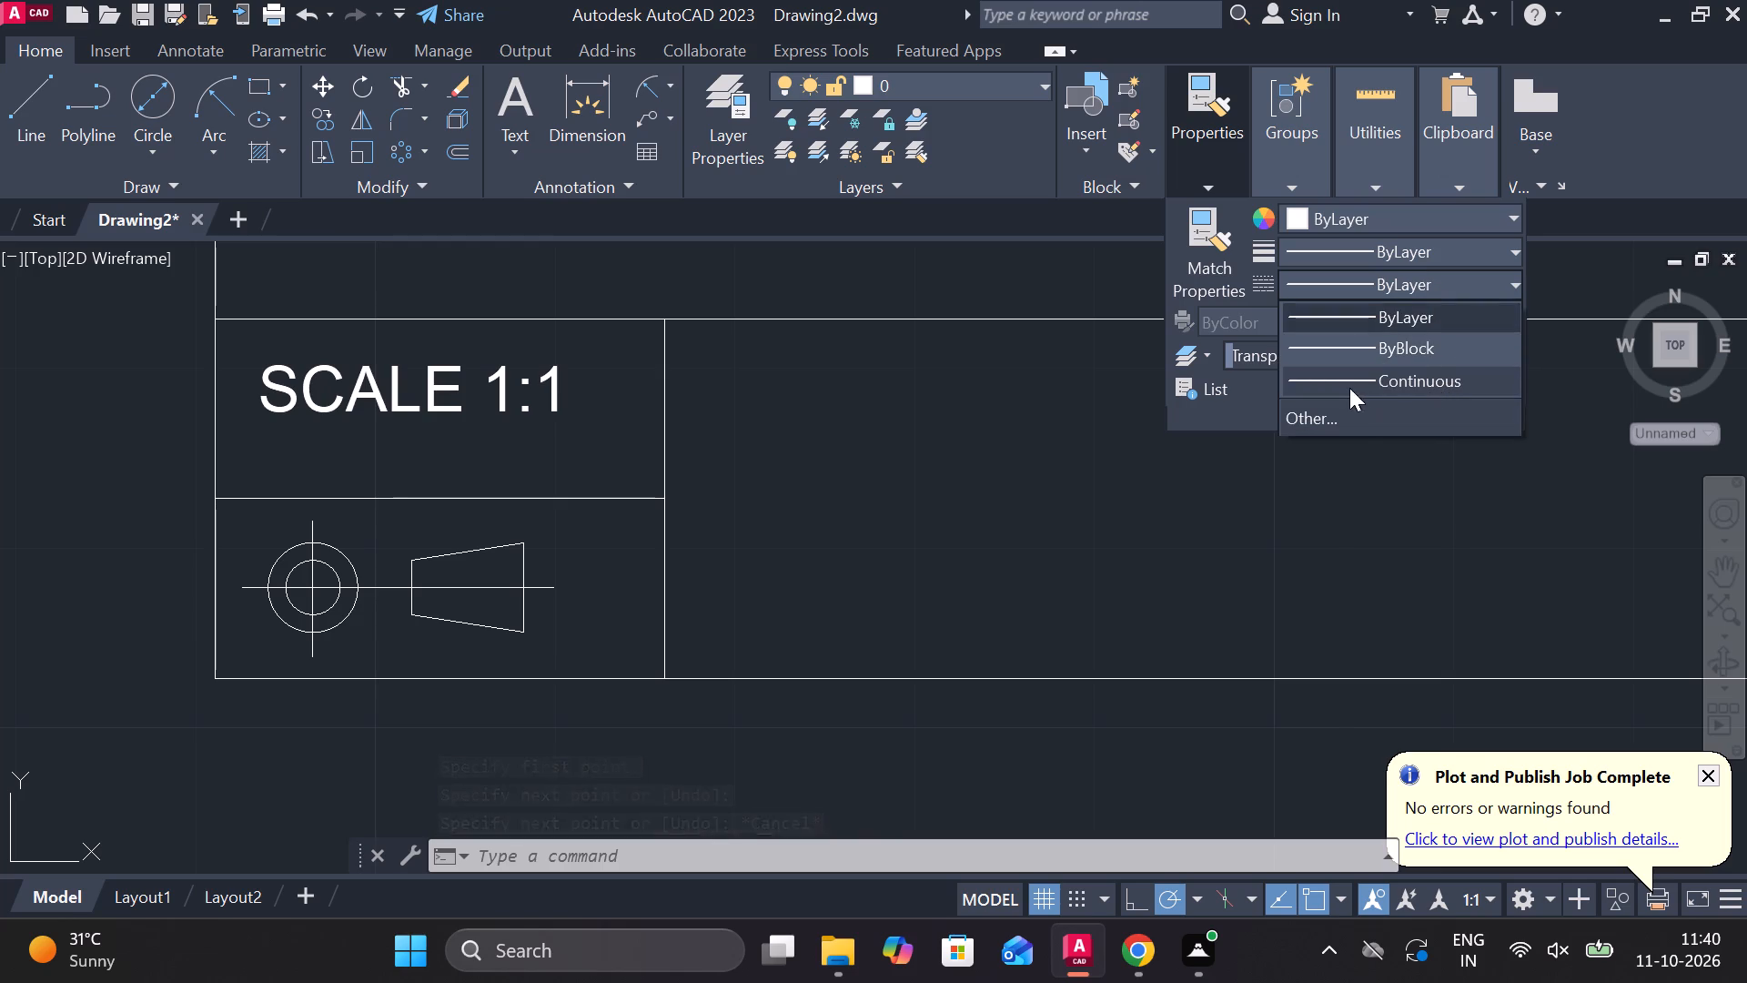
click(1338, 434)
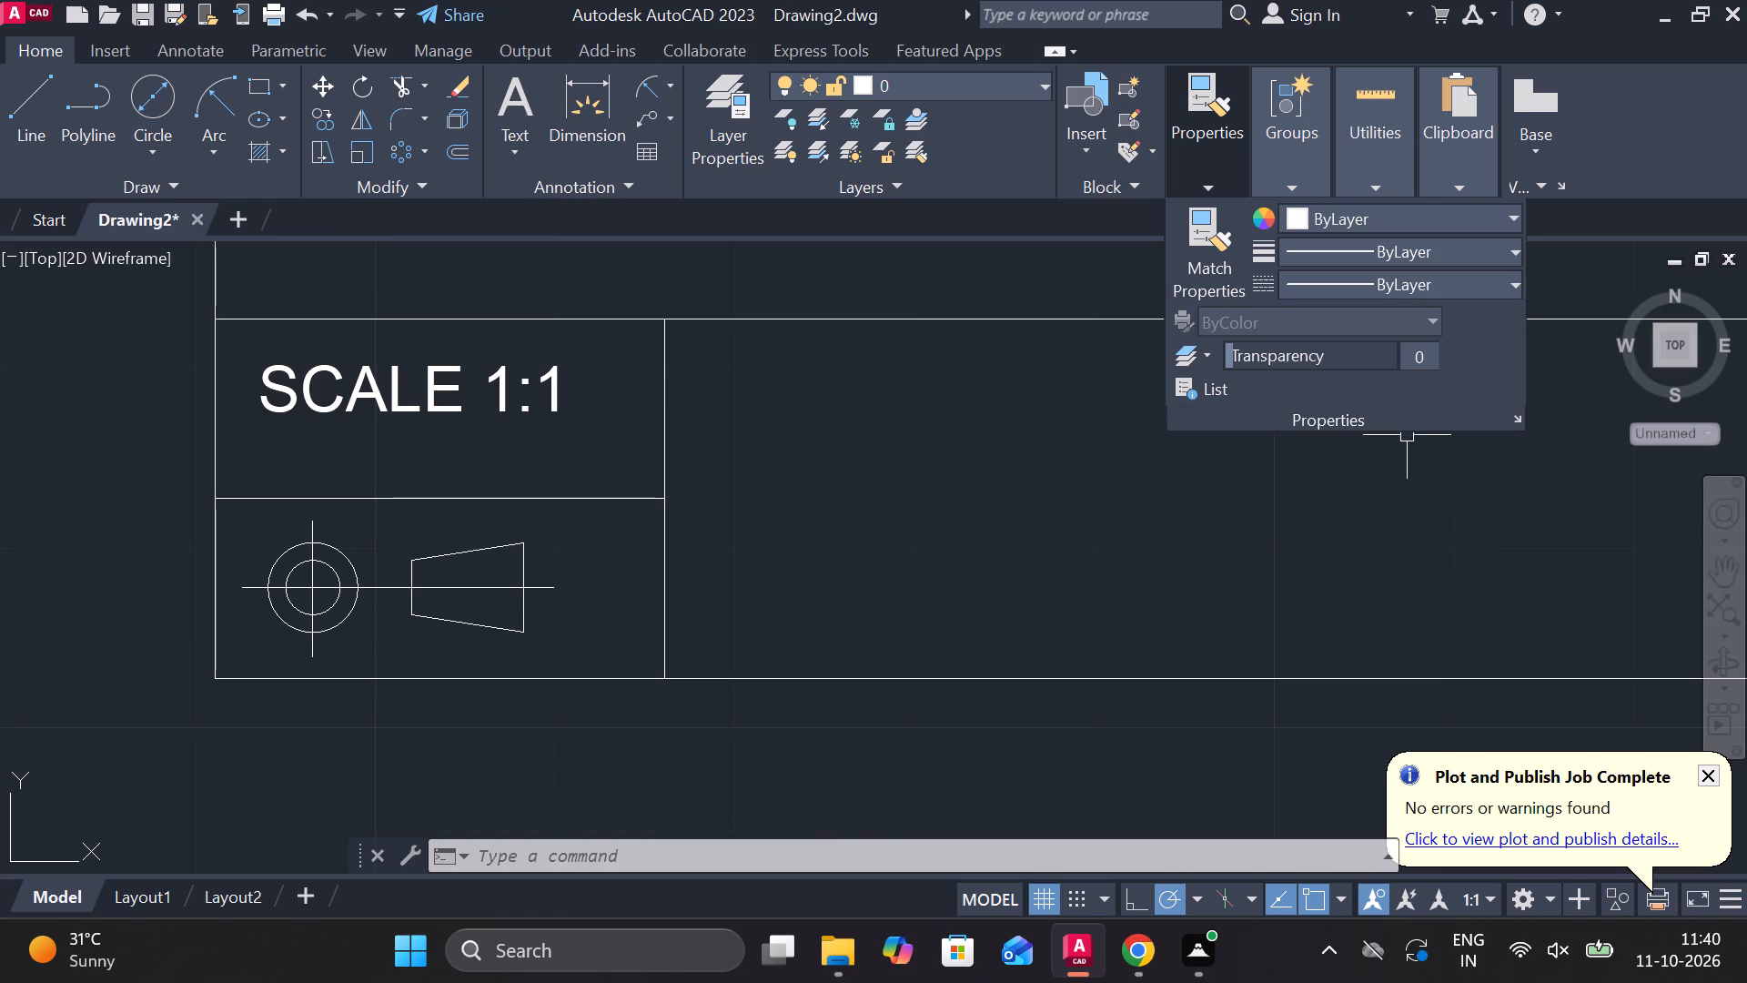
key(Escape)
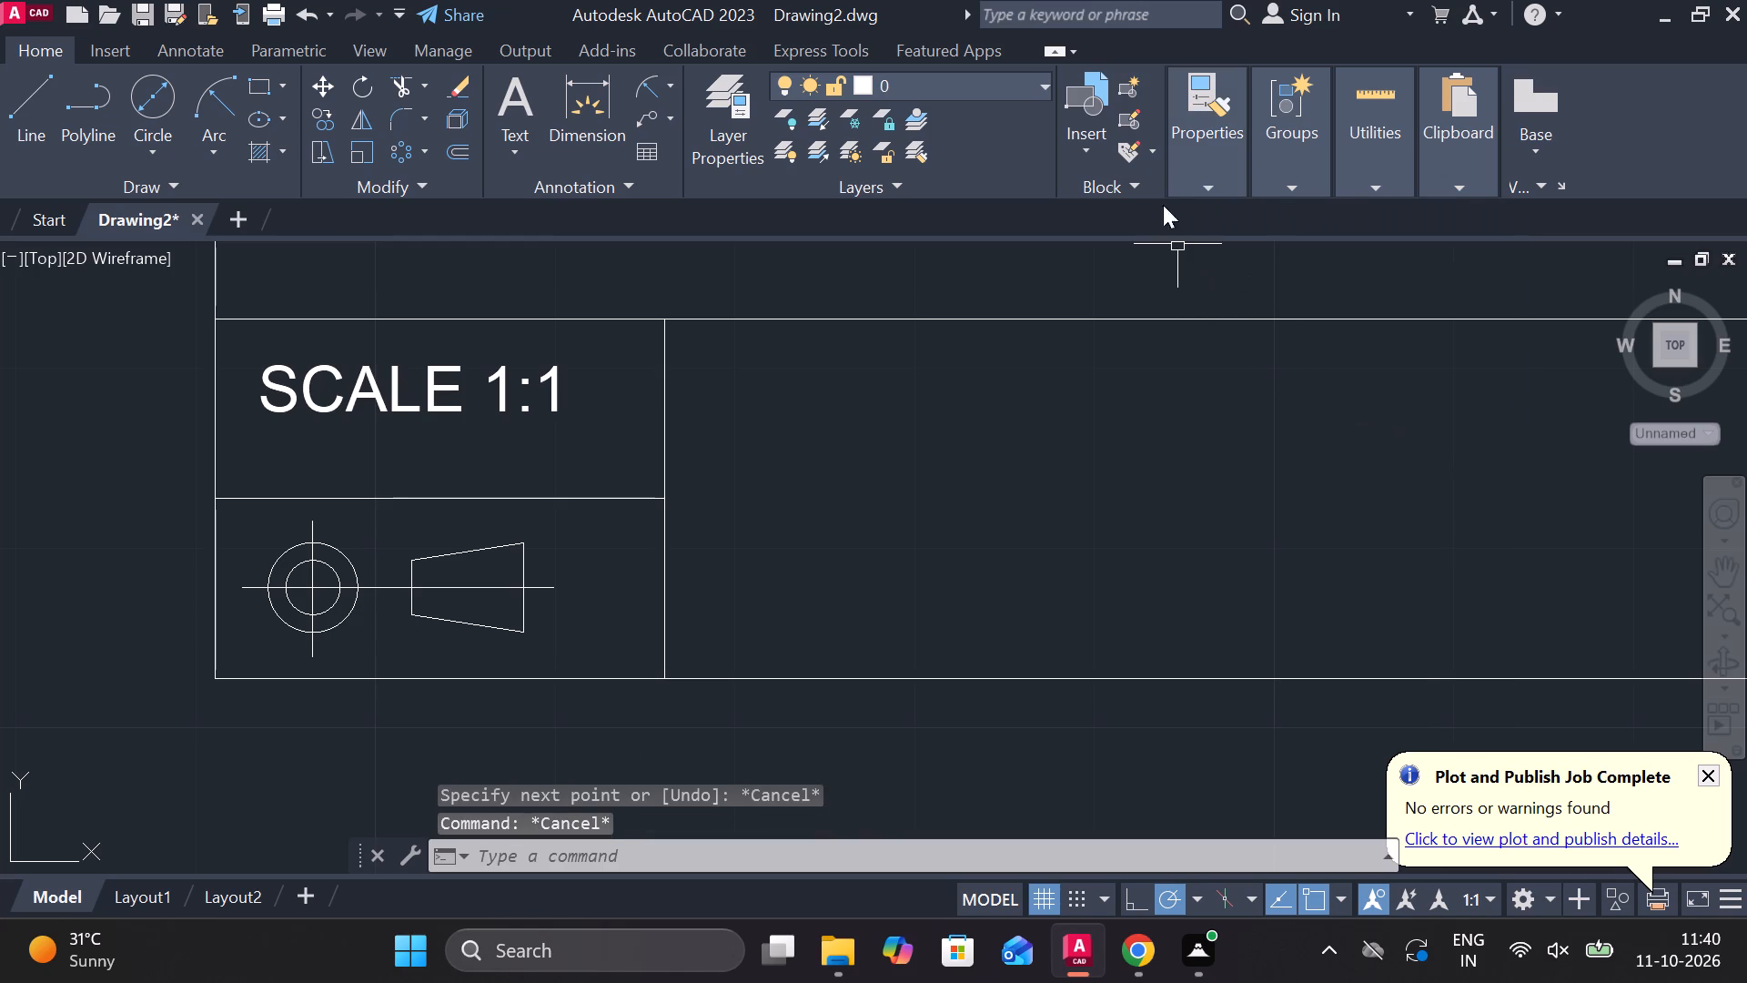
Set the current linetype to Continuous.
click(1224, 183)
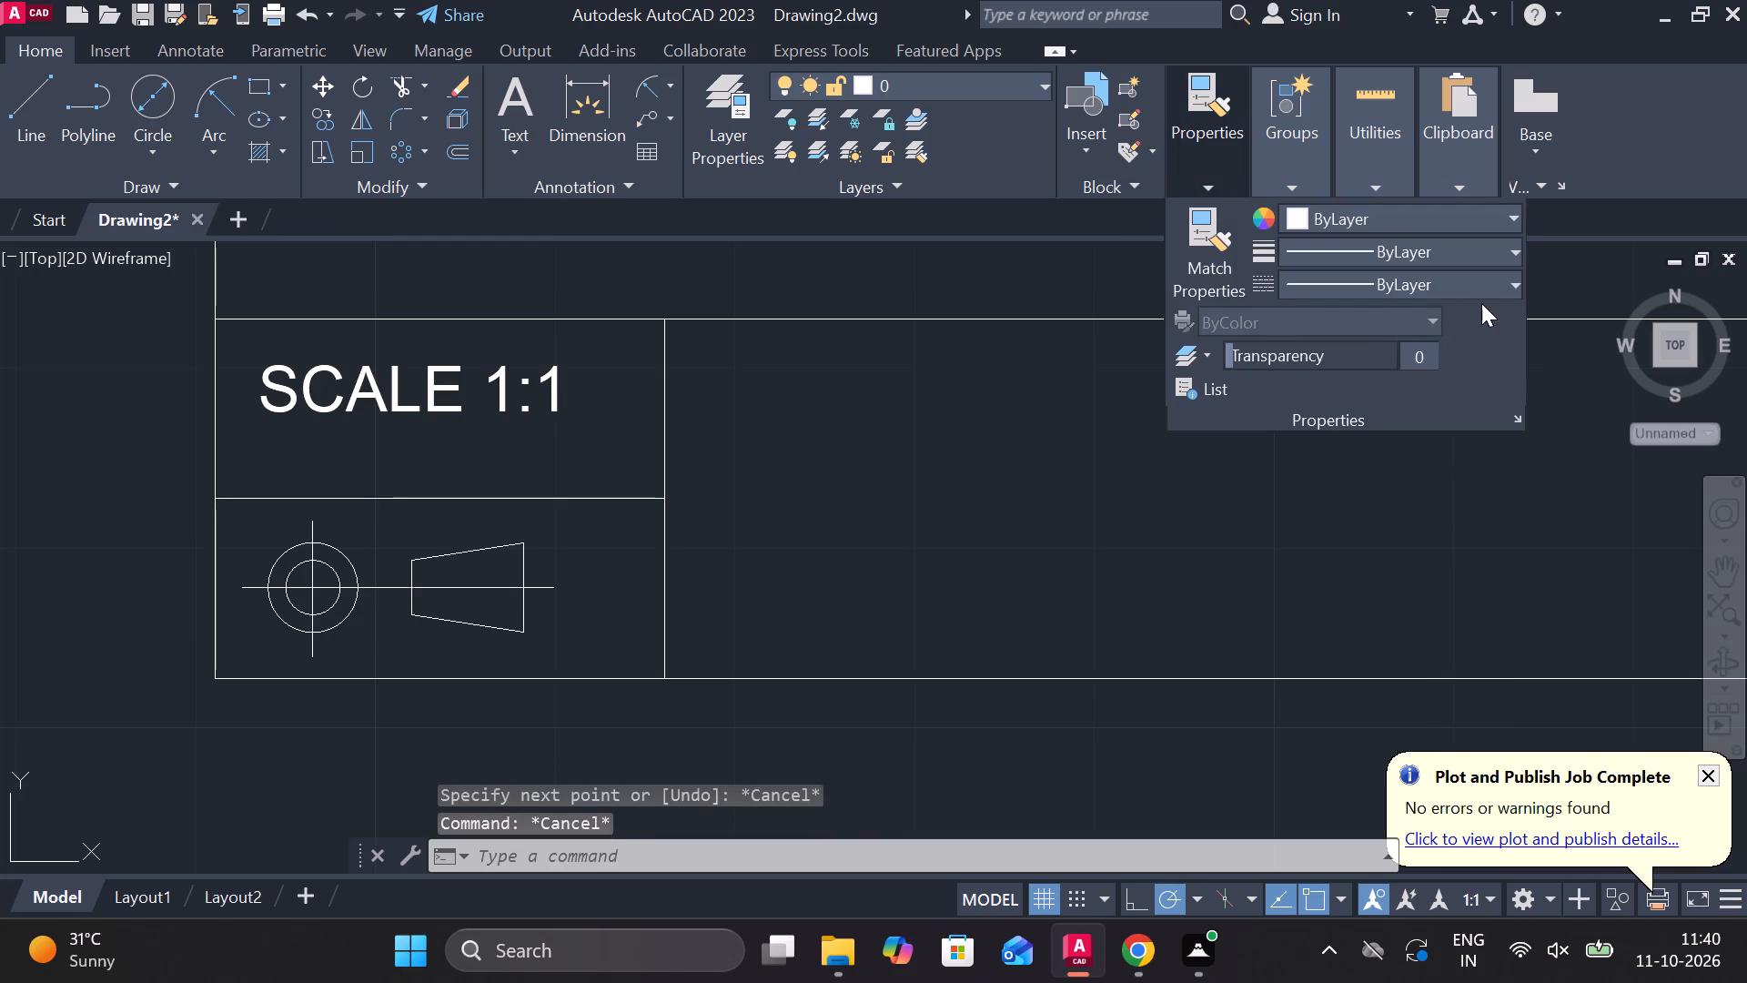
click(1489, 285)
click(1456, 378)
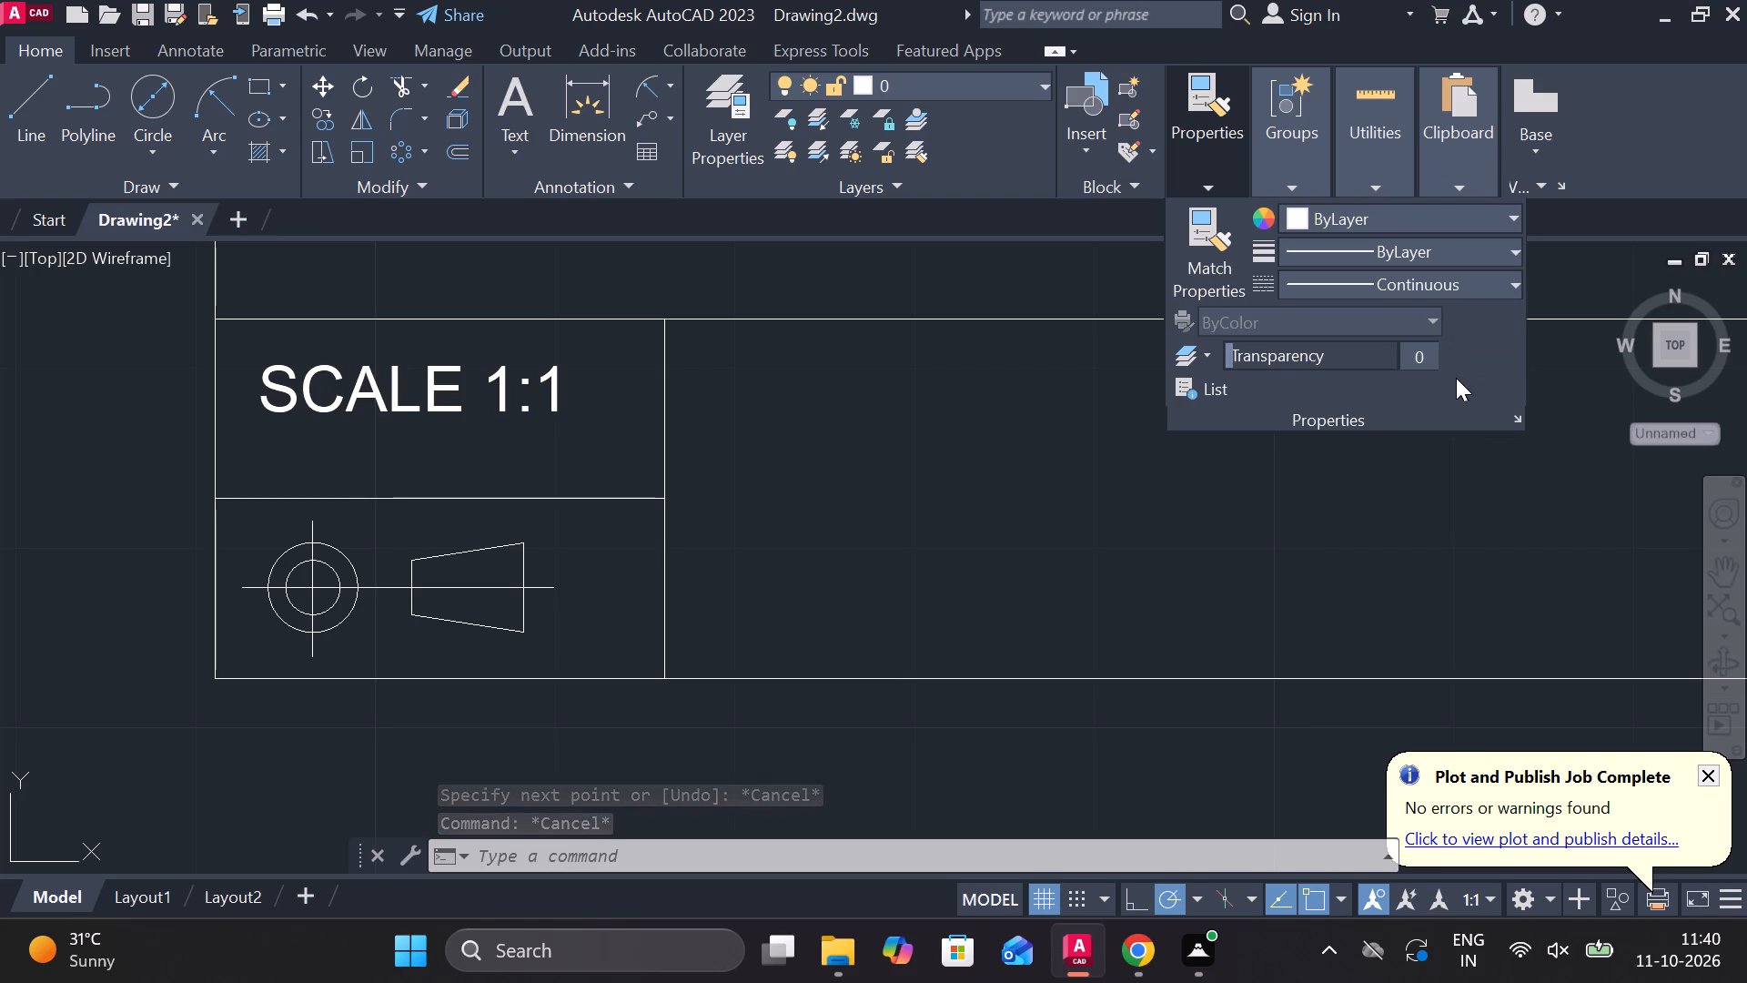
key(Escape)
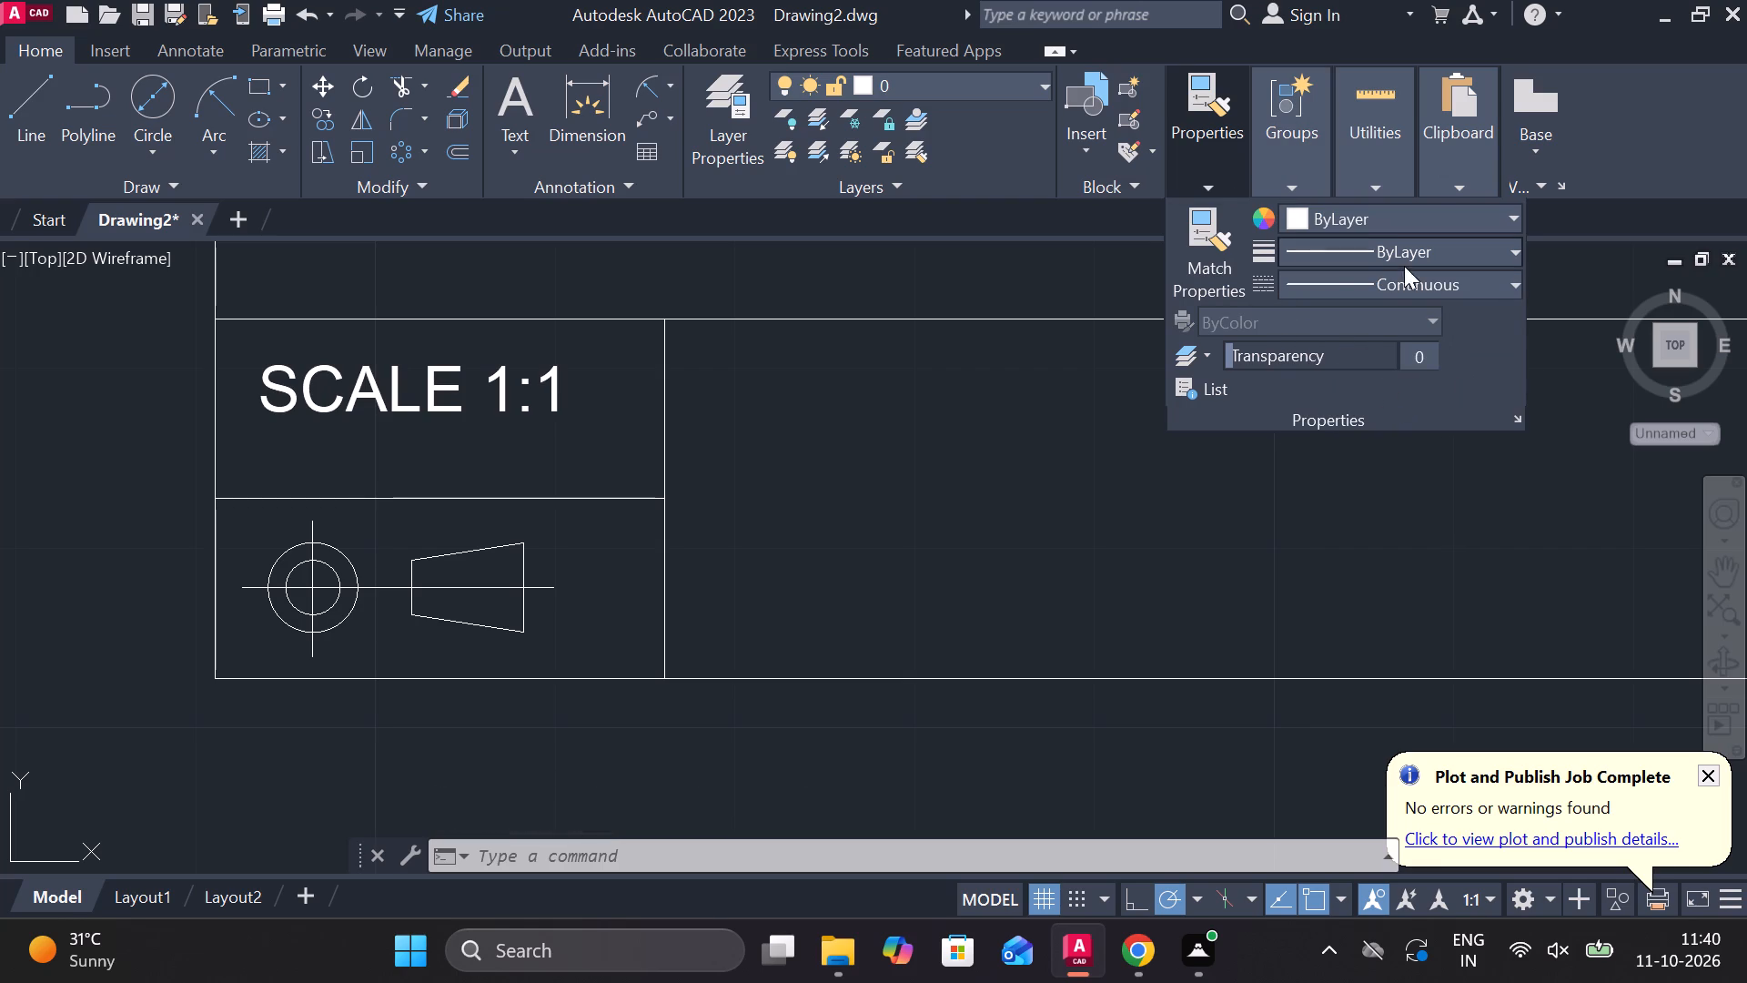
Load the CENTER2 linetype from acadiso.lin and set the global linetype scale factor to 0.5.
click(1416, 287)
click(1413, 409)
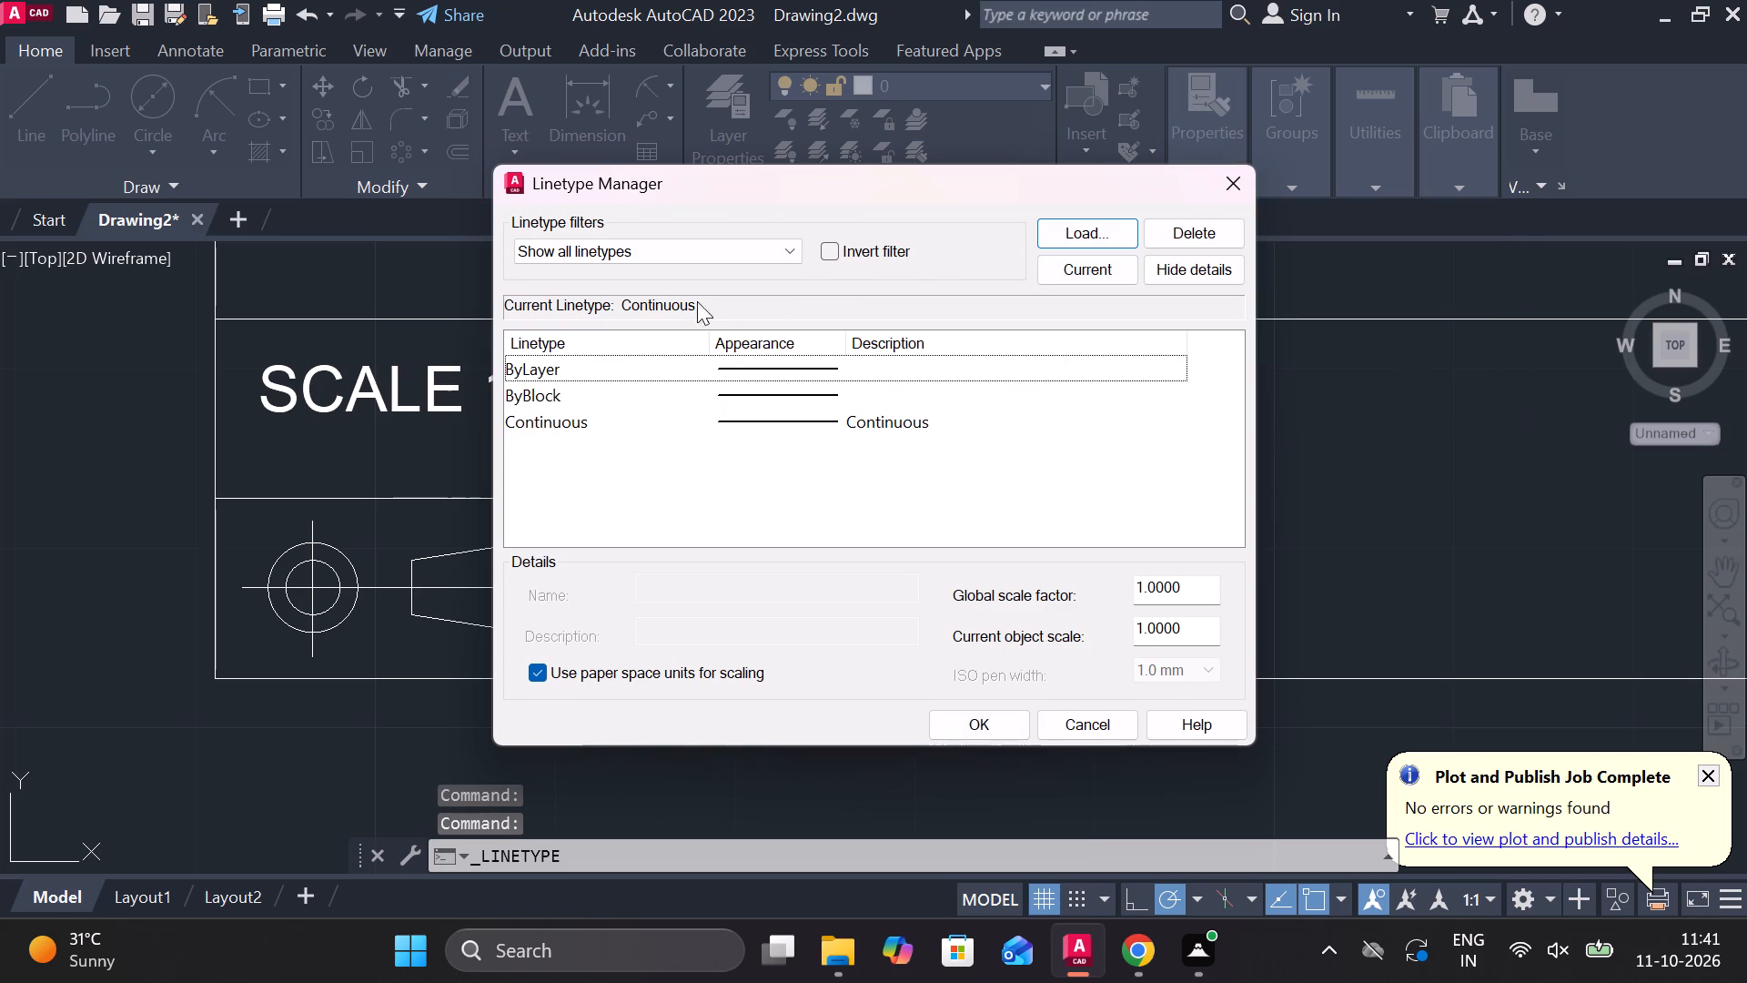
click(1189, 599)
drag(1182, 587, 1012, 580)
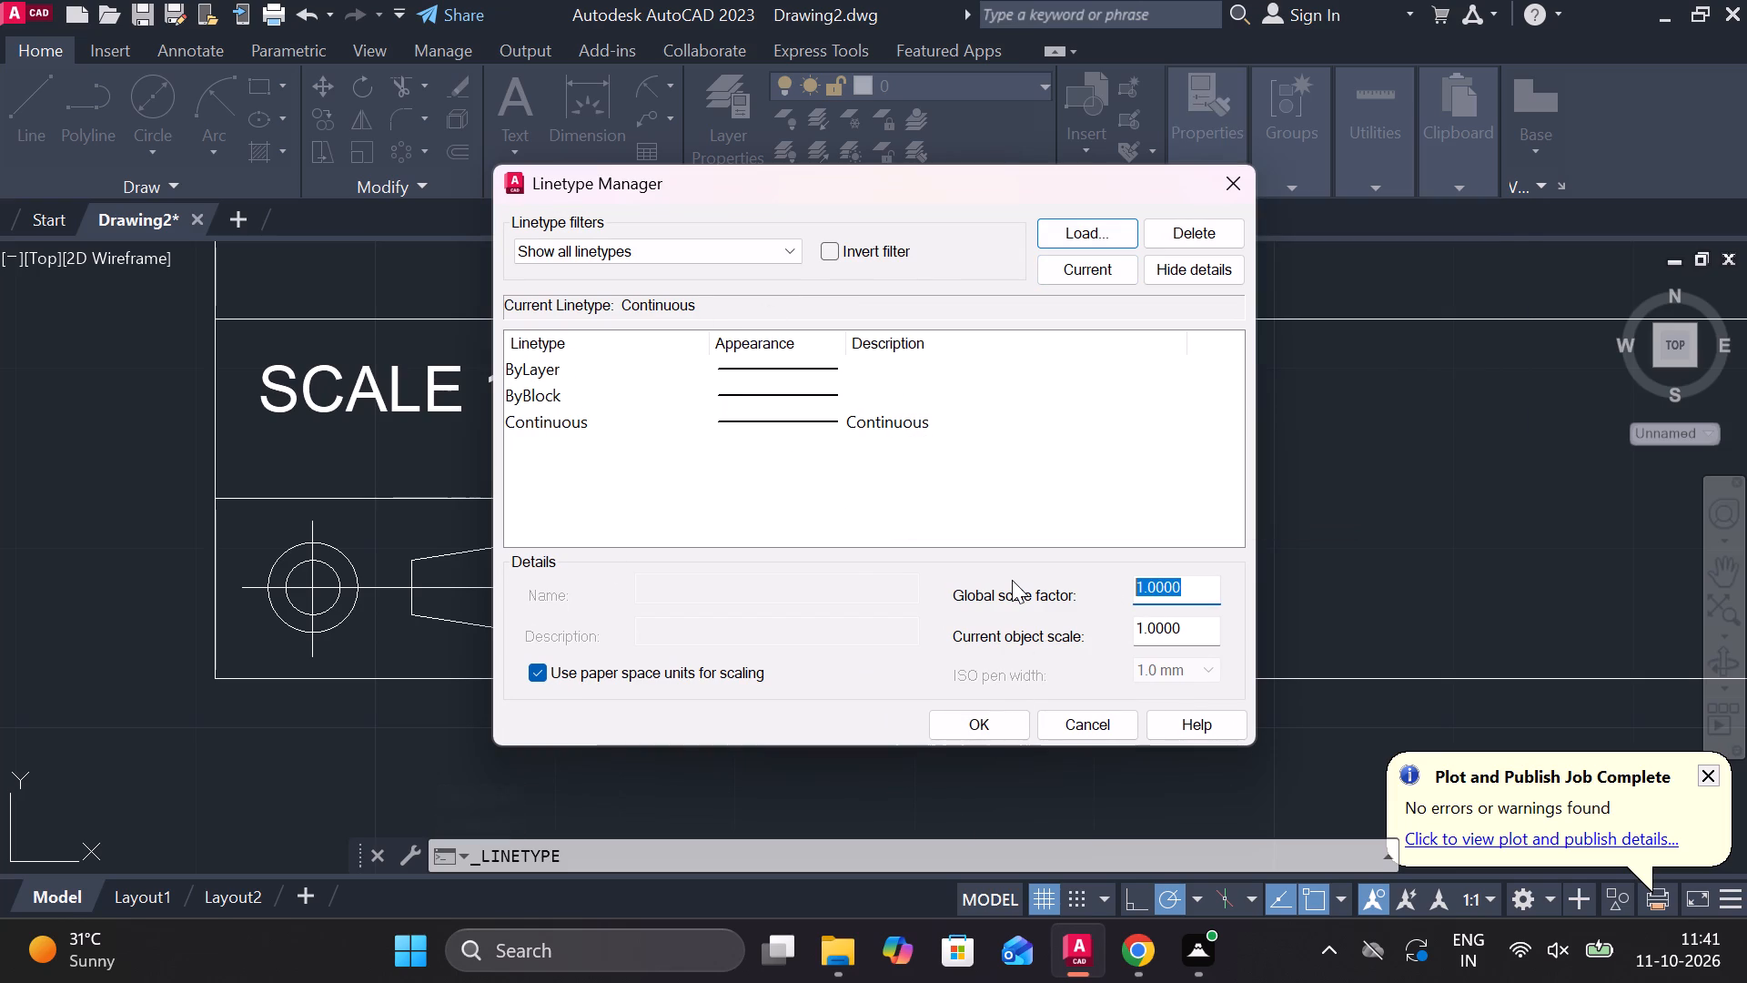
key(Delete)
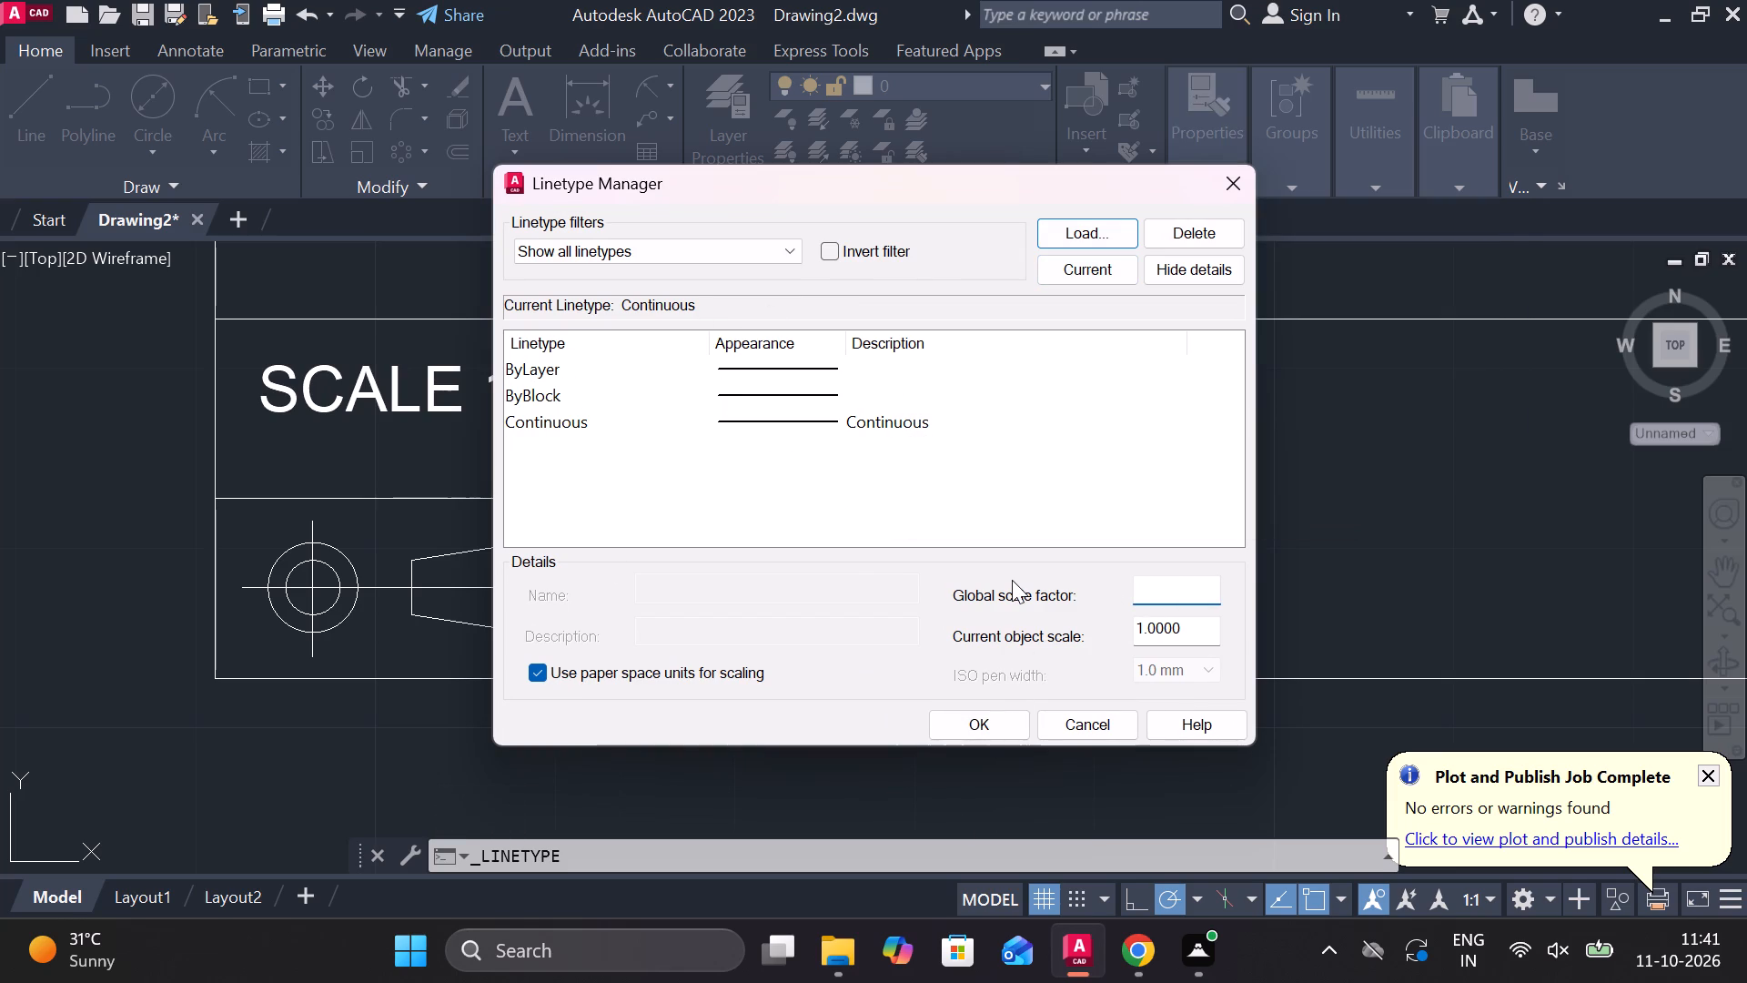
text(0.5)
key(Return)
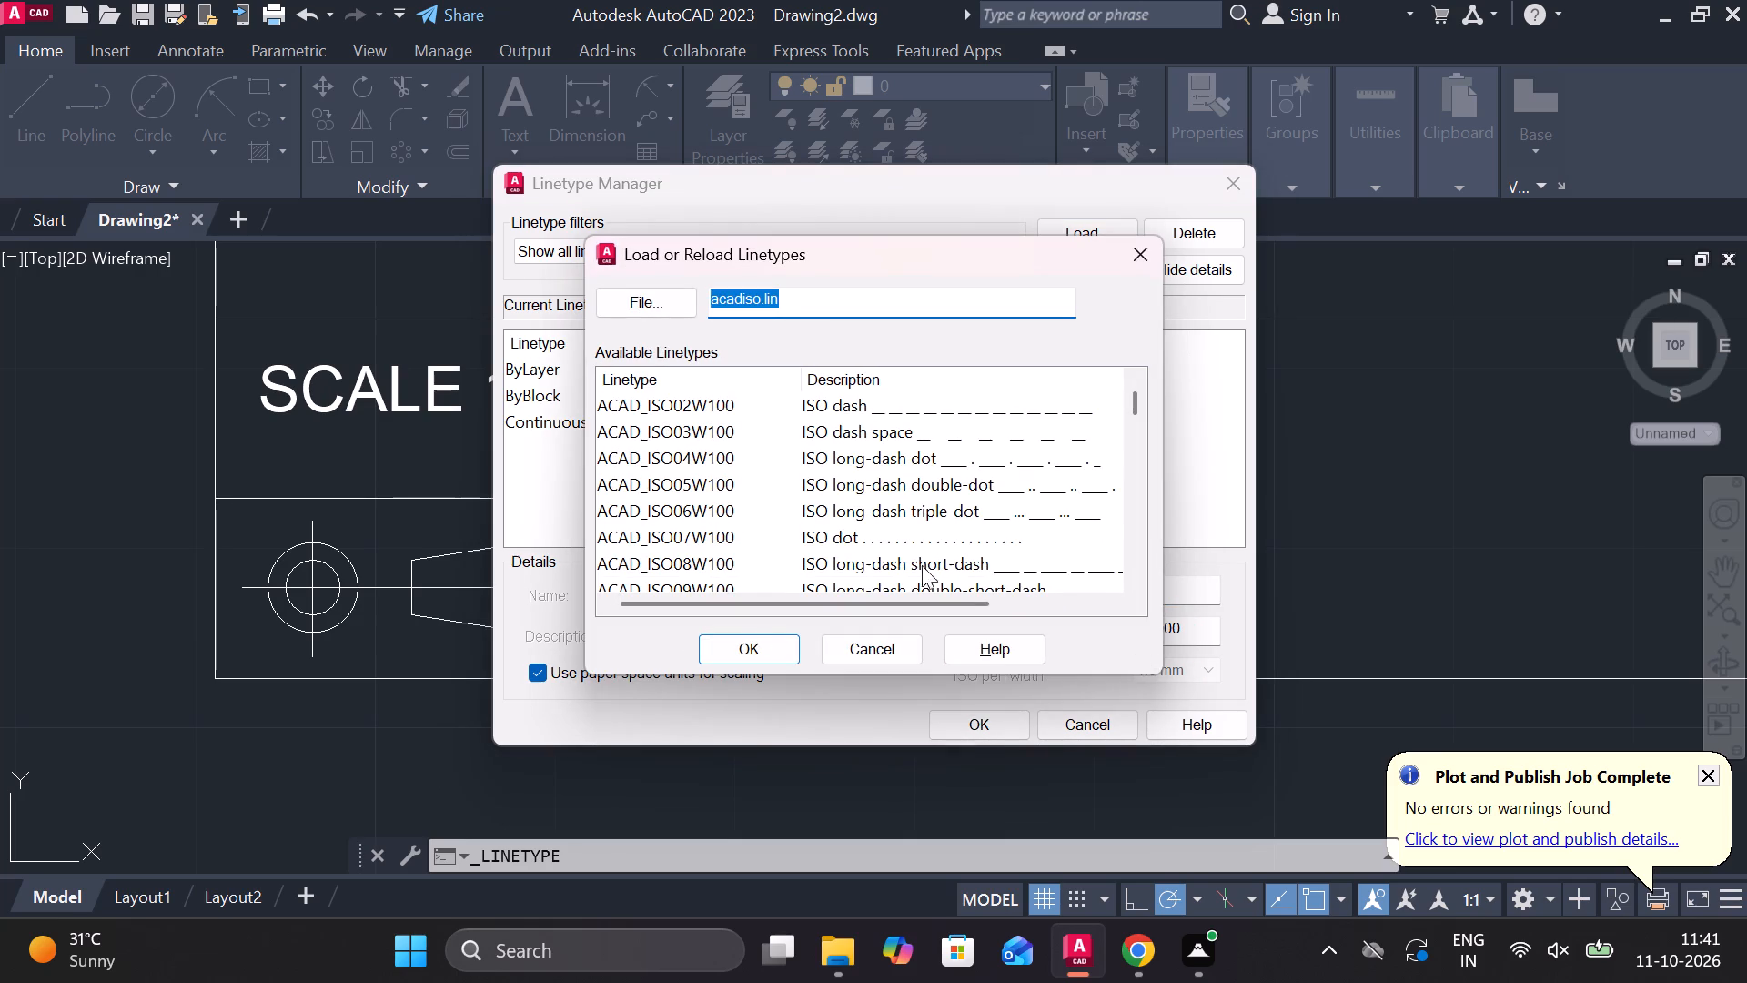
scroll(766, 416, down, 3)
scroll(729, 491, down, 1)
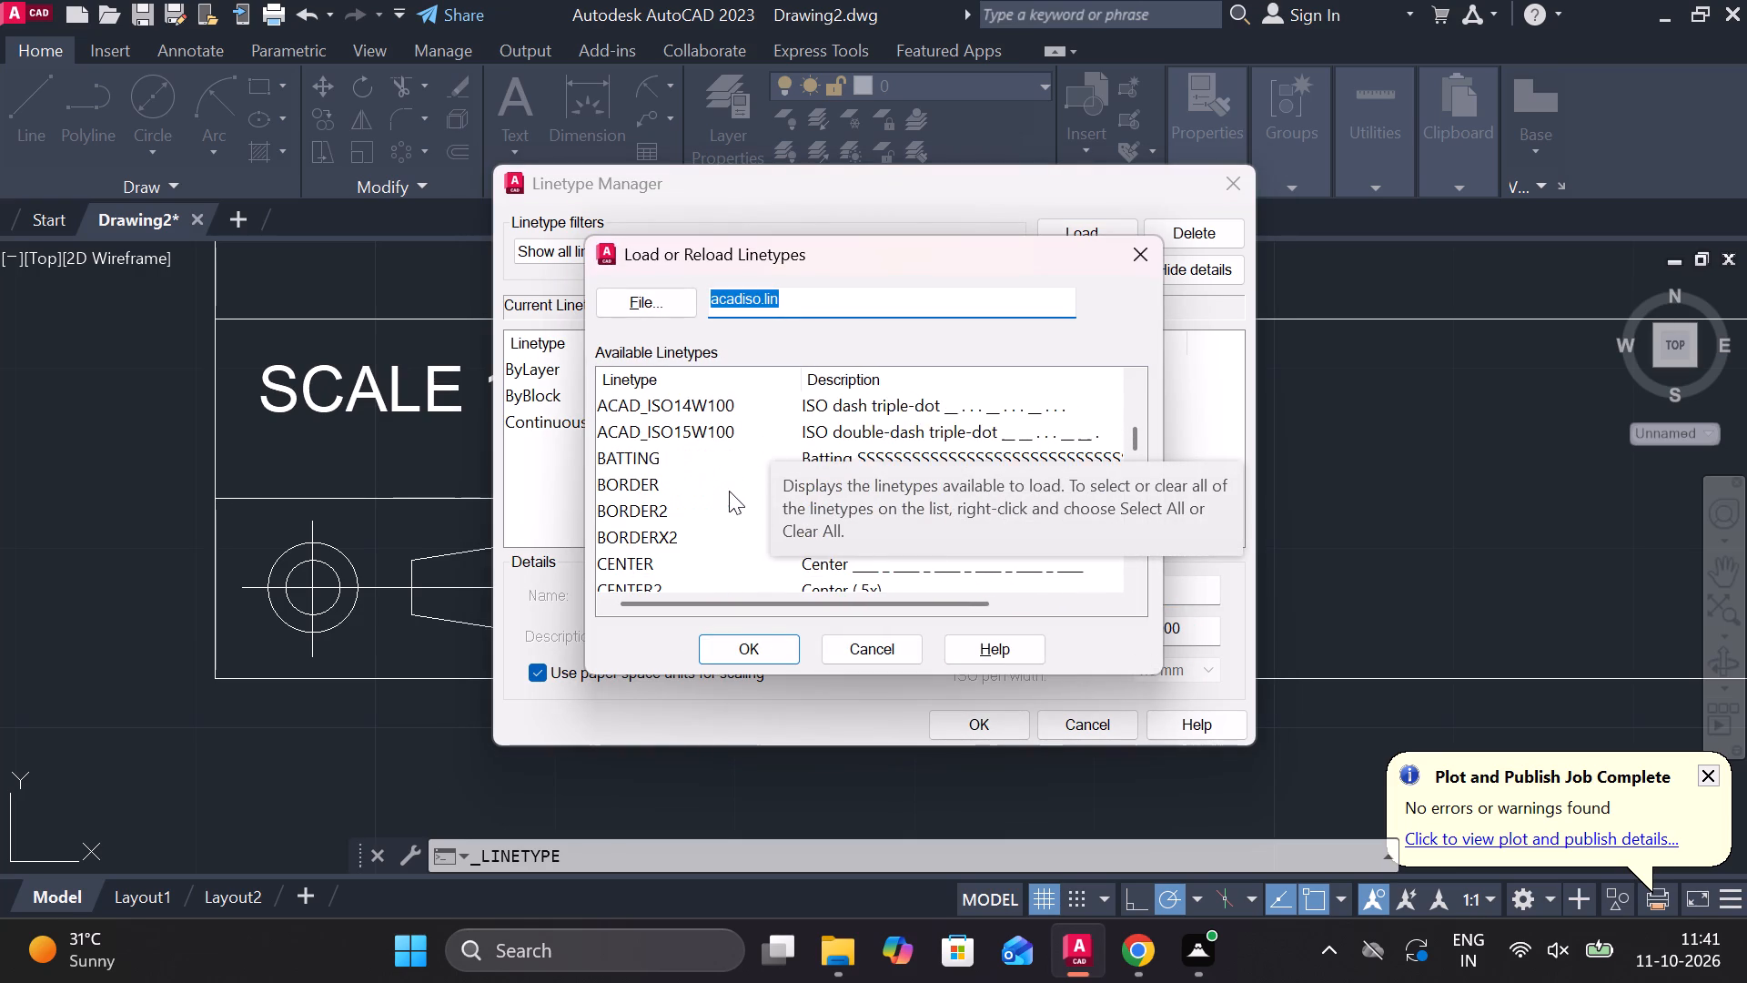
scroll(727, 493, down, 1)
click(651, 514)
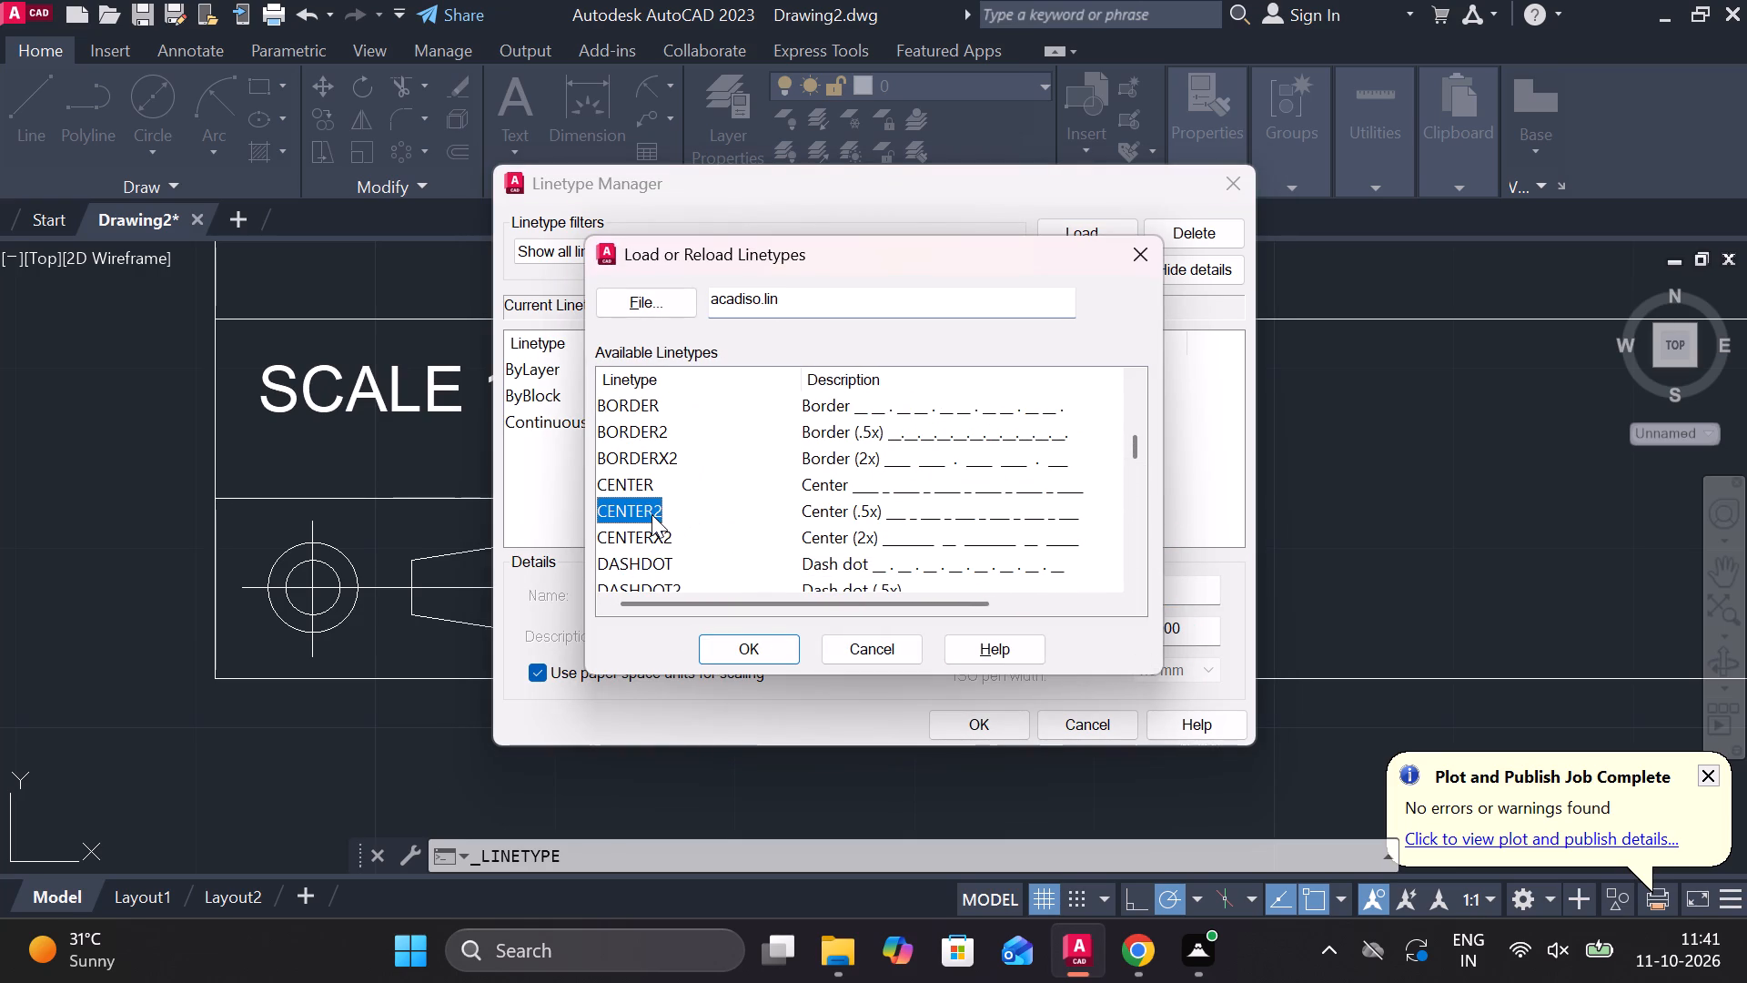
click(775, 654)
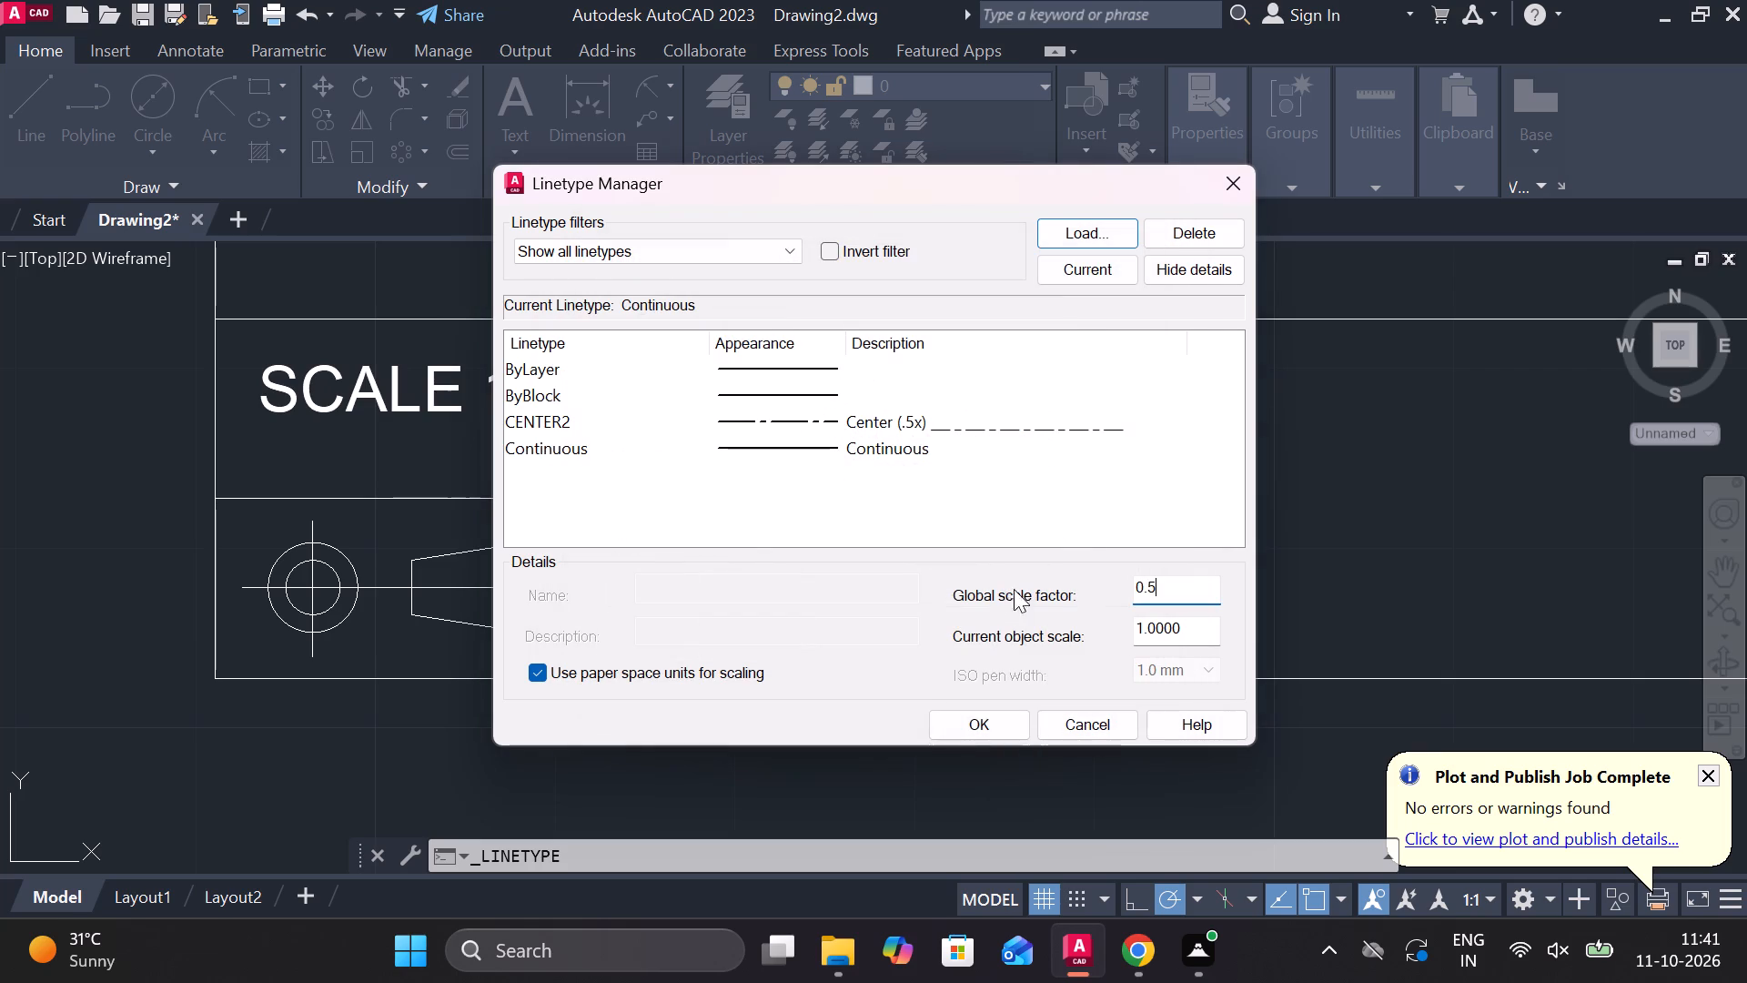
click(971, 727)
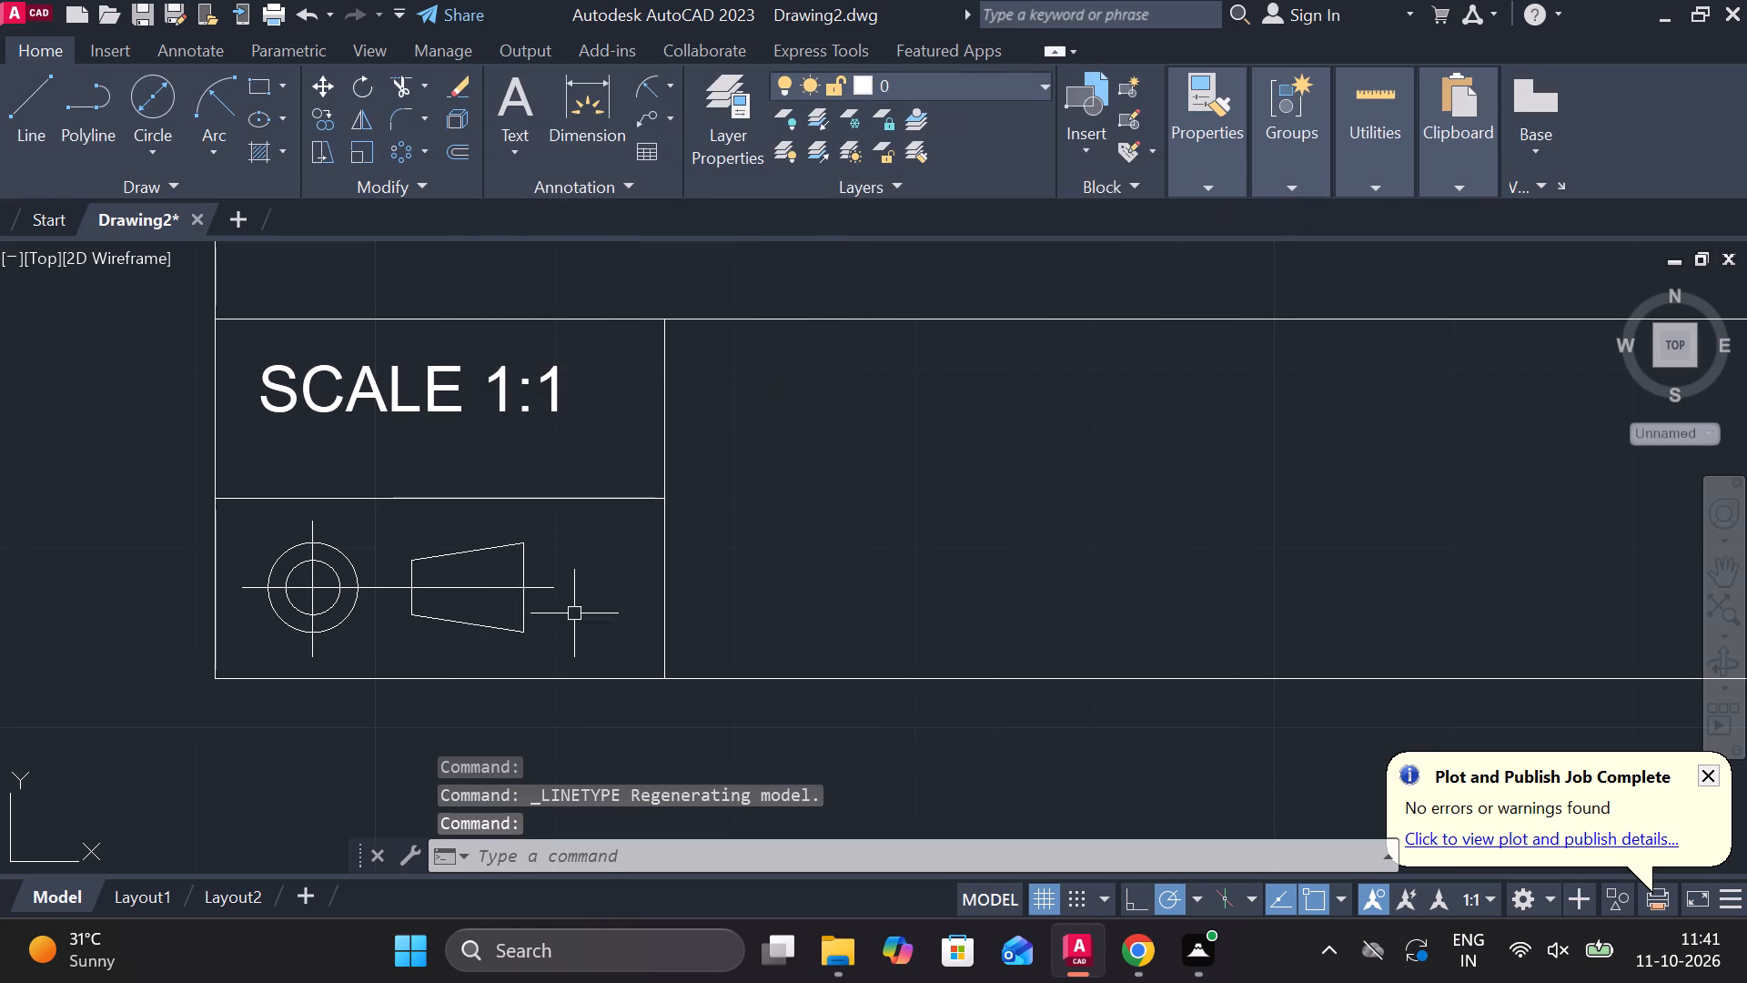
Apply the CENTER2 linetype to the projection symbol's horizontal and vertical centre lines.
click(377, 585)
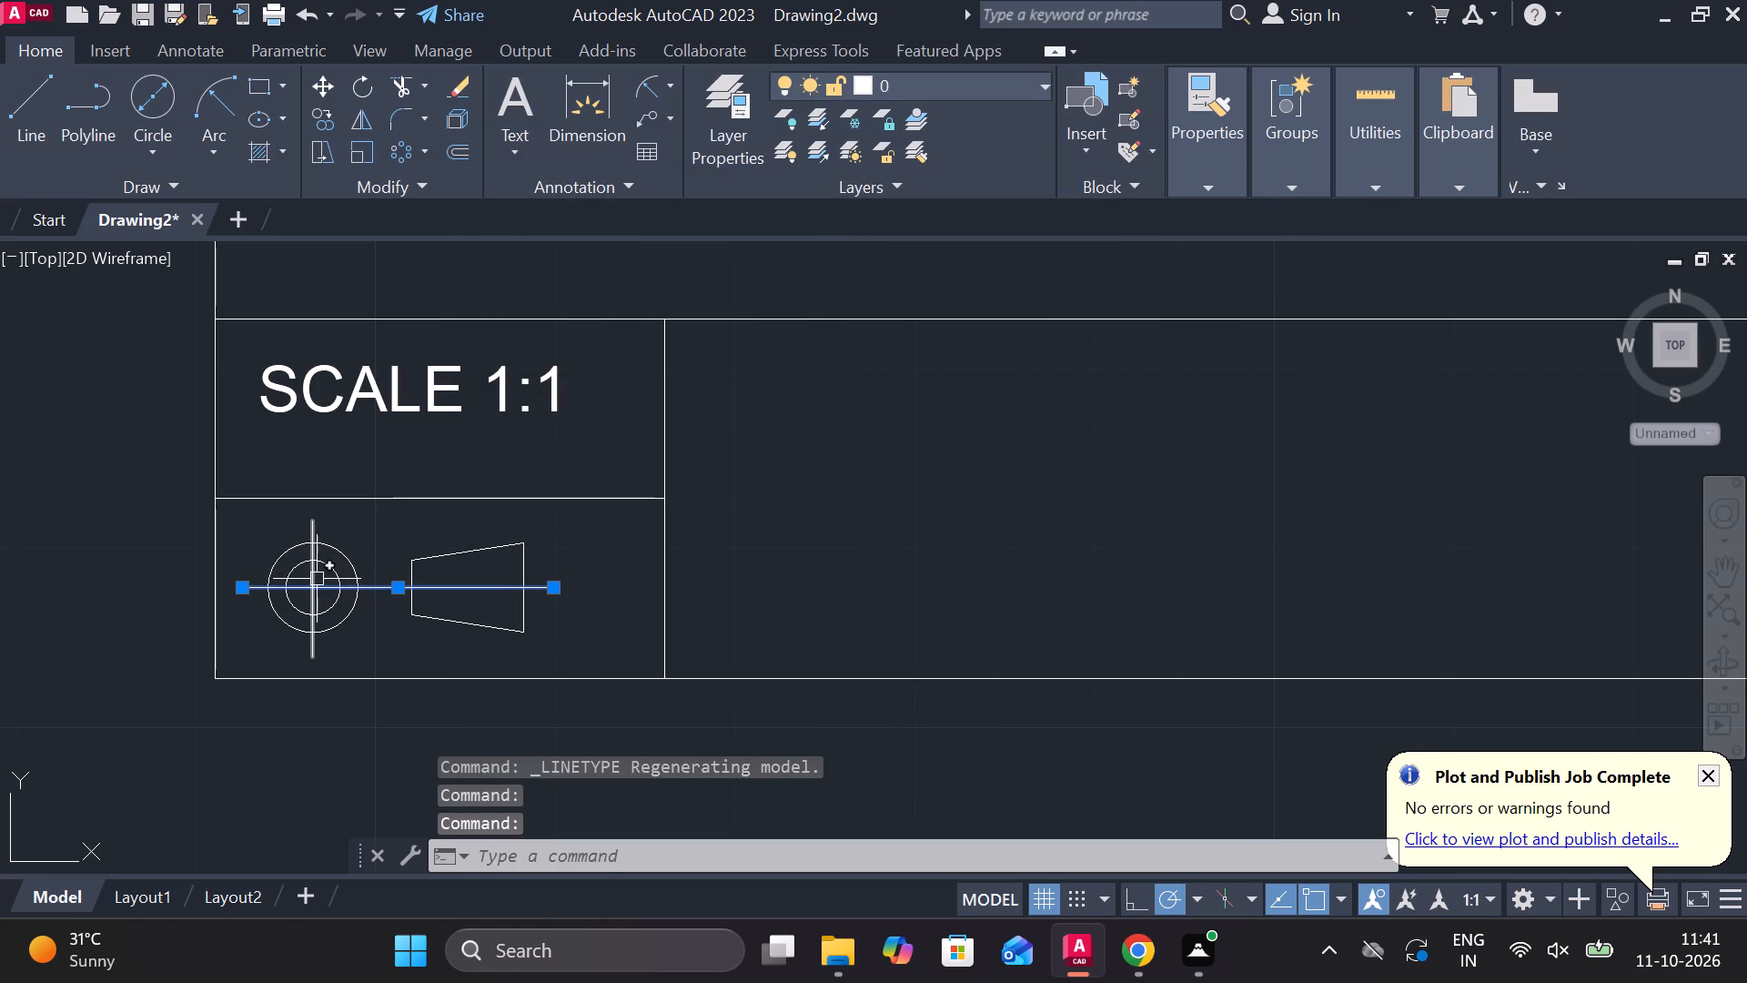
click(315, 580)
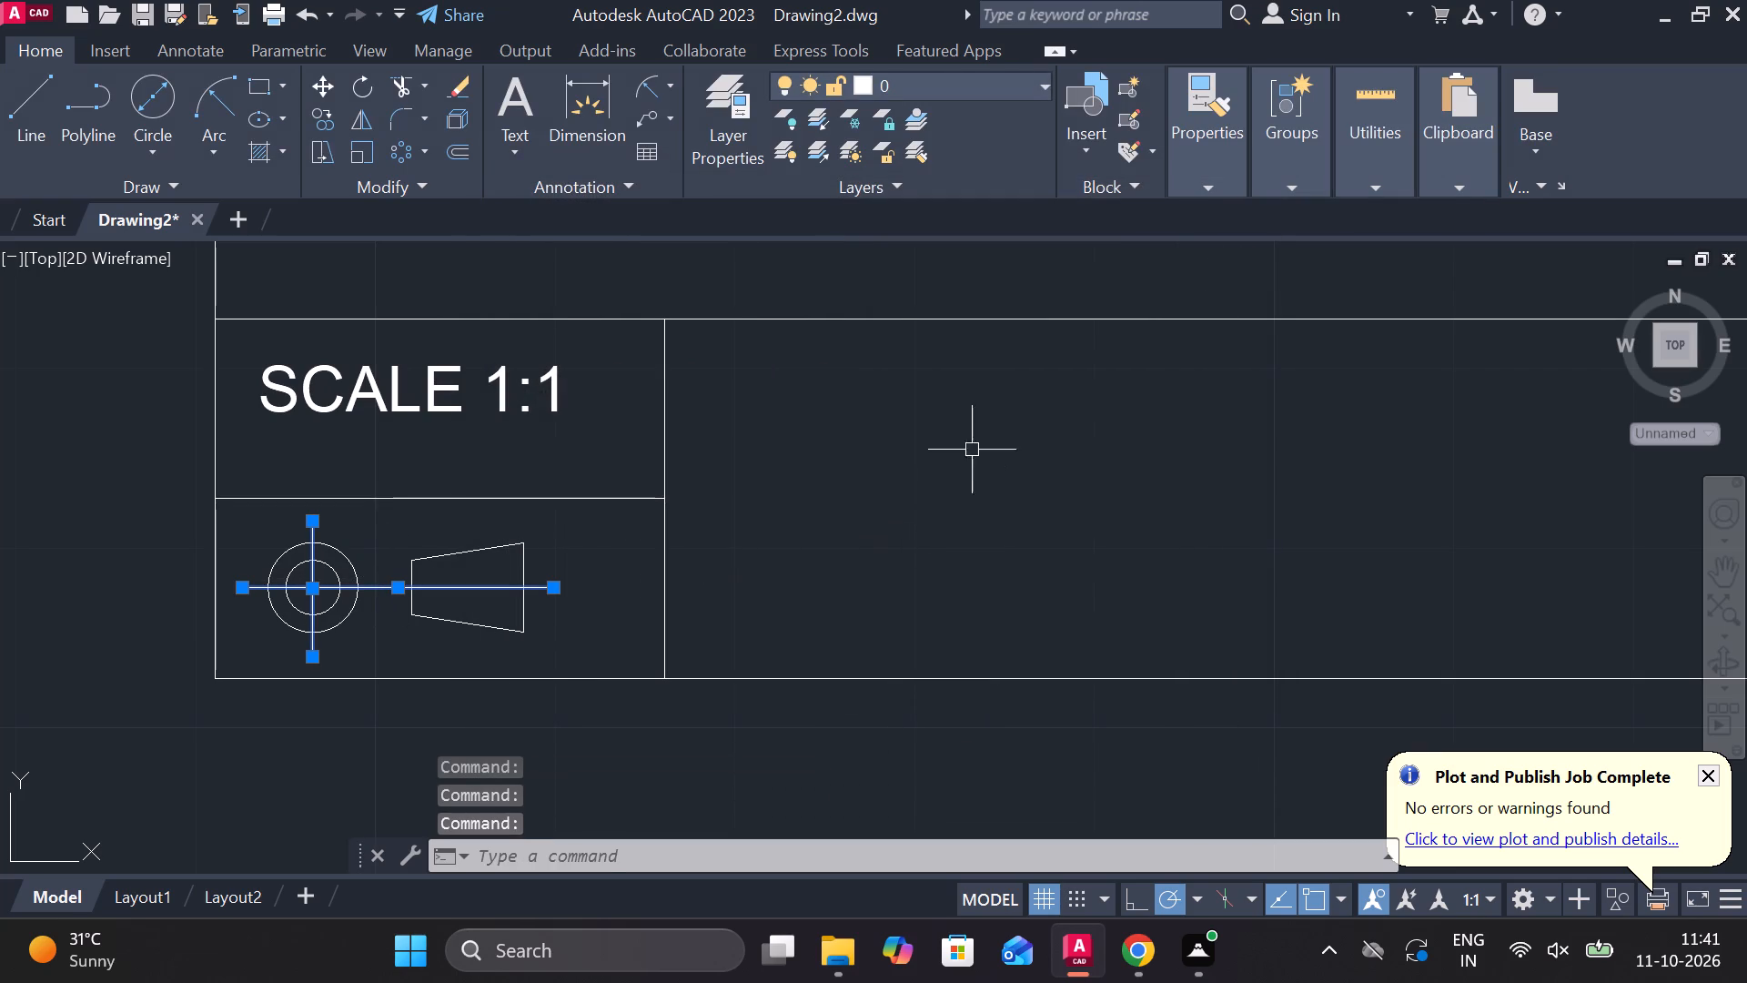
click(1214, 175)
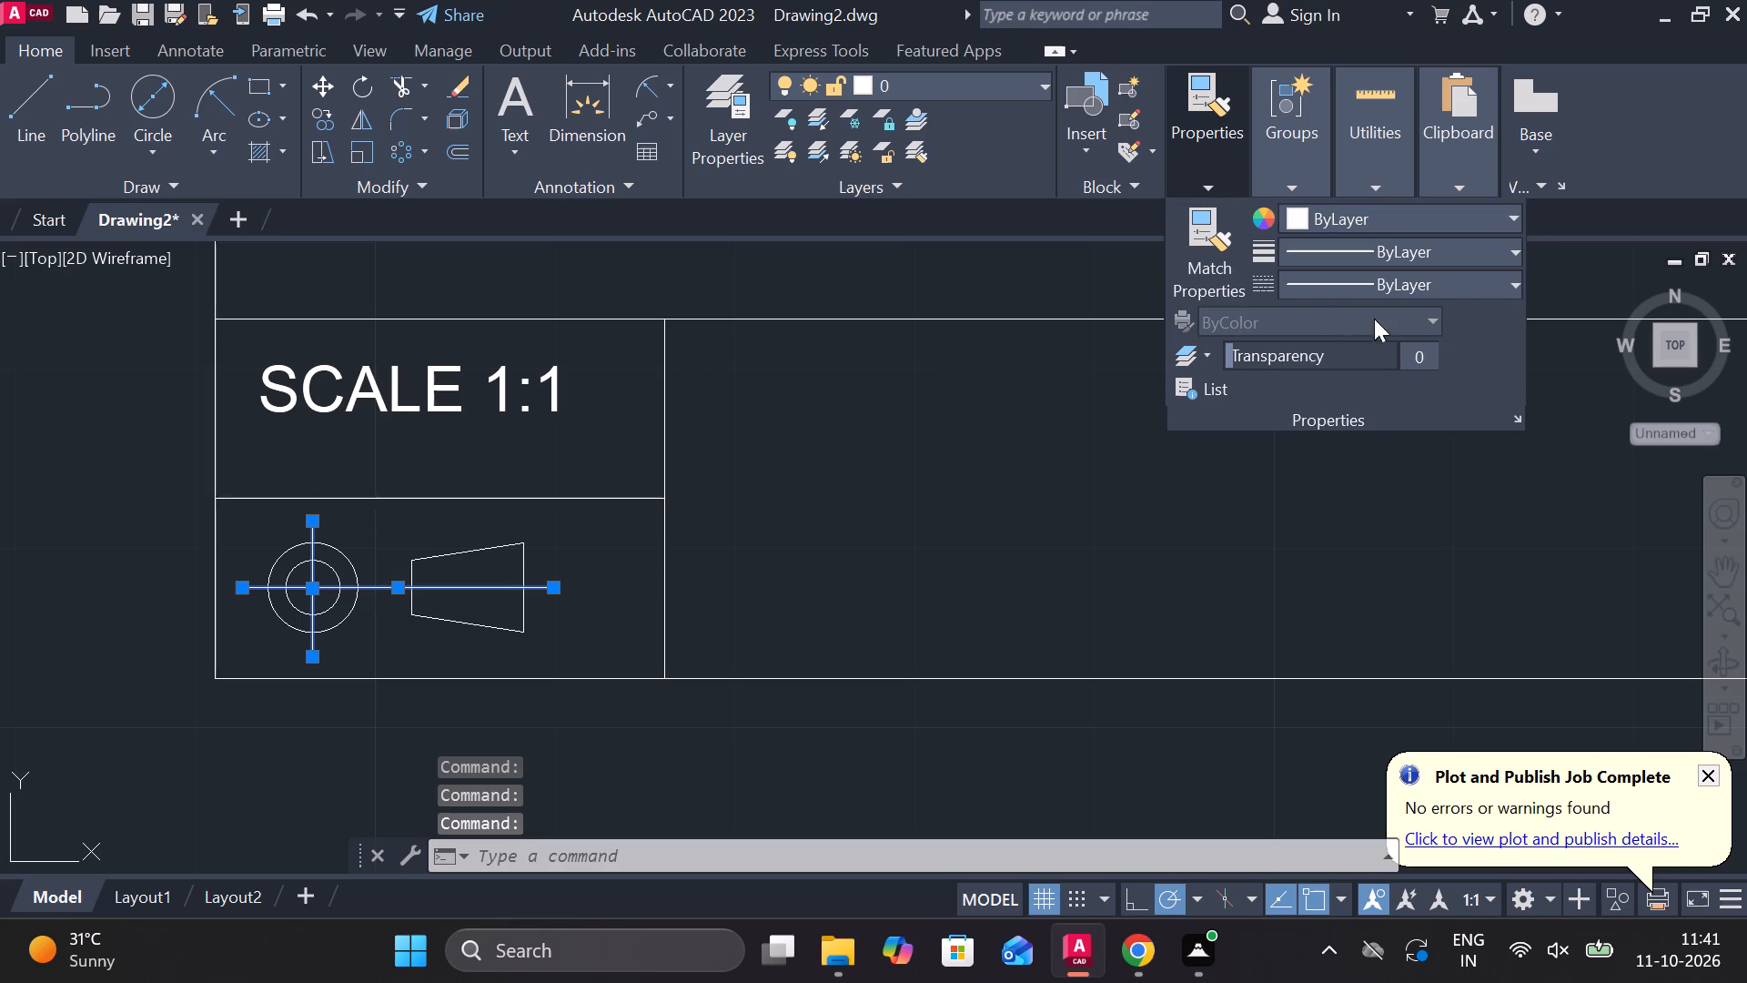
click(1485, 287)
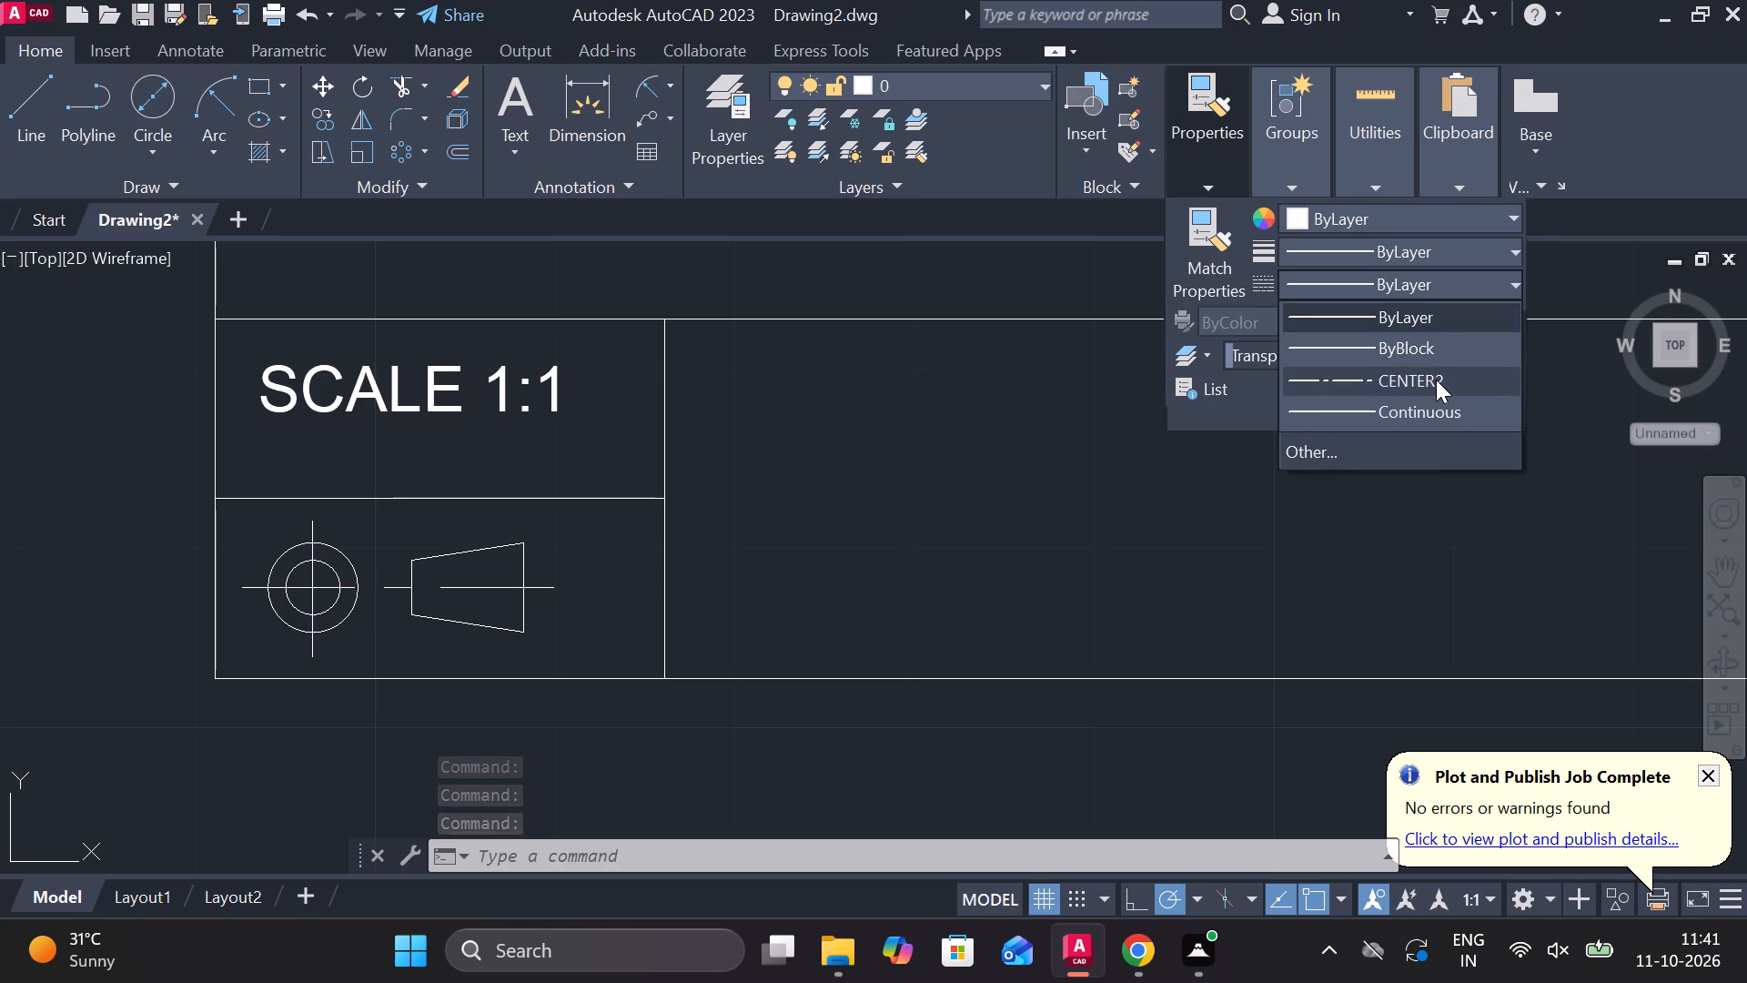
click(1436, 380)
Apply the CENTER2 linetype to the long horizontal centre line through the dimensioned part and clear the selection.
scroll(564, 429, up, 2)
scroll(564, 429, down, 4)
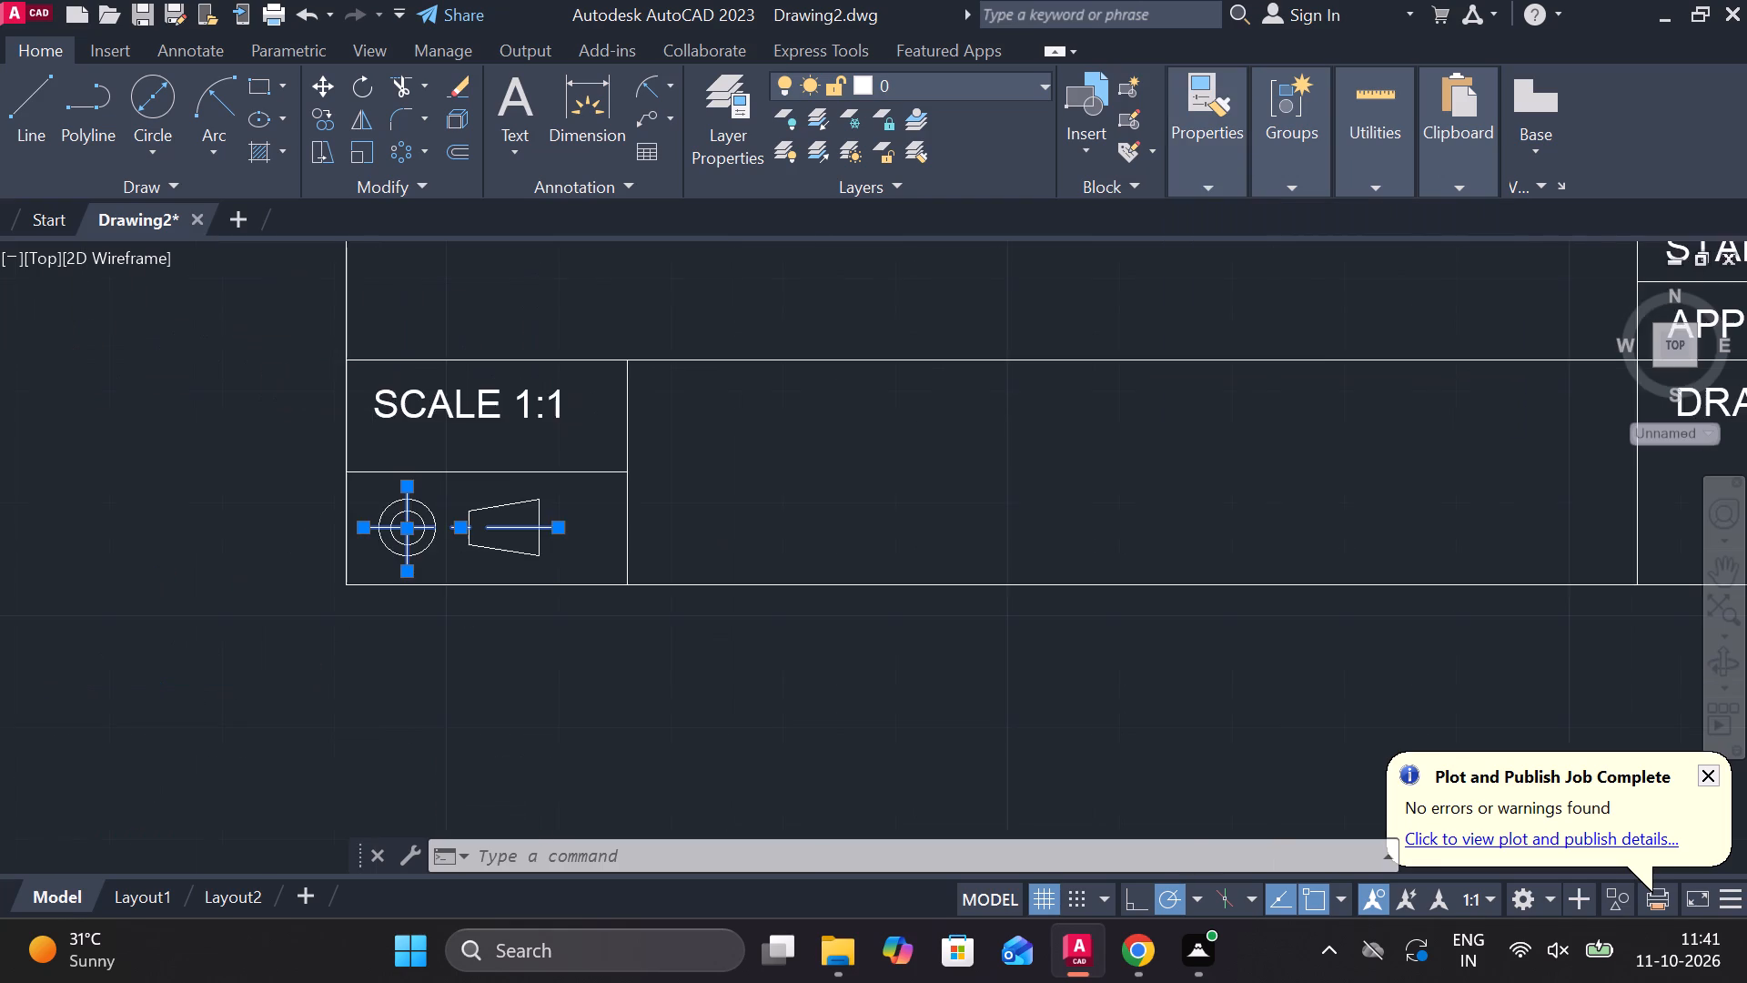
scroll(564, 429, down, 2)
scroll(251, 415, down, 2)
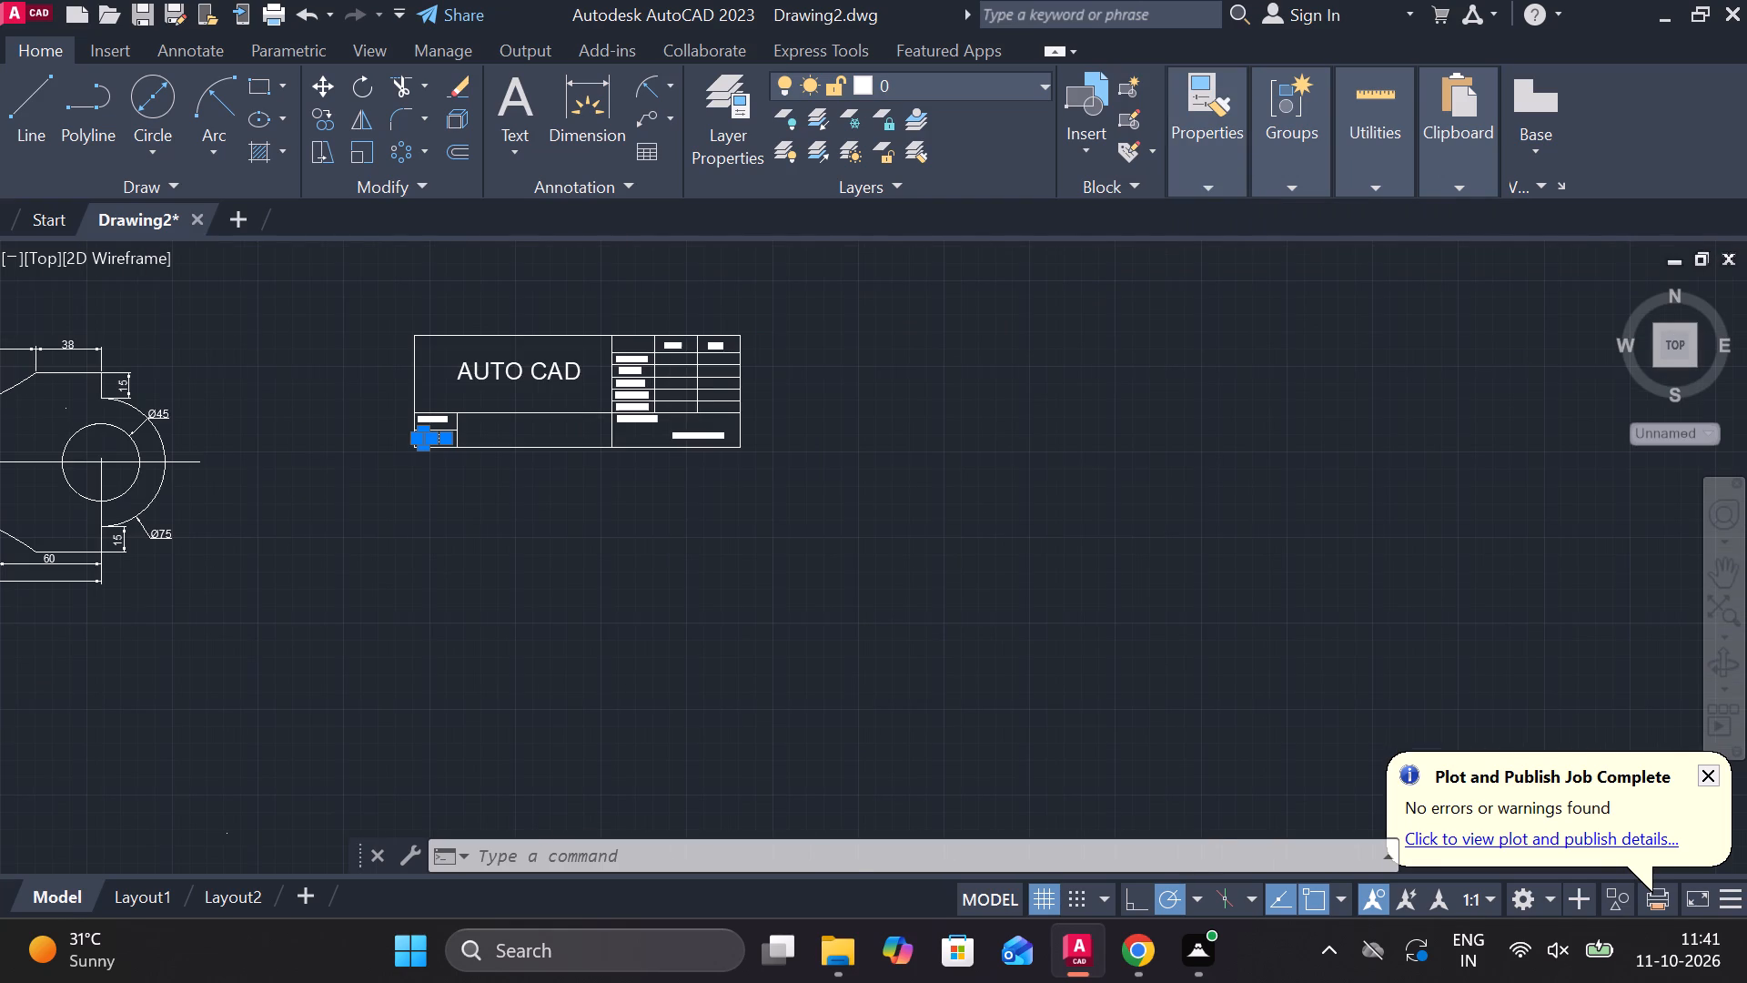
scroll(1306, 641, down, 2)
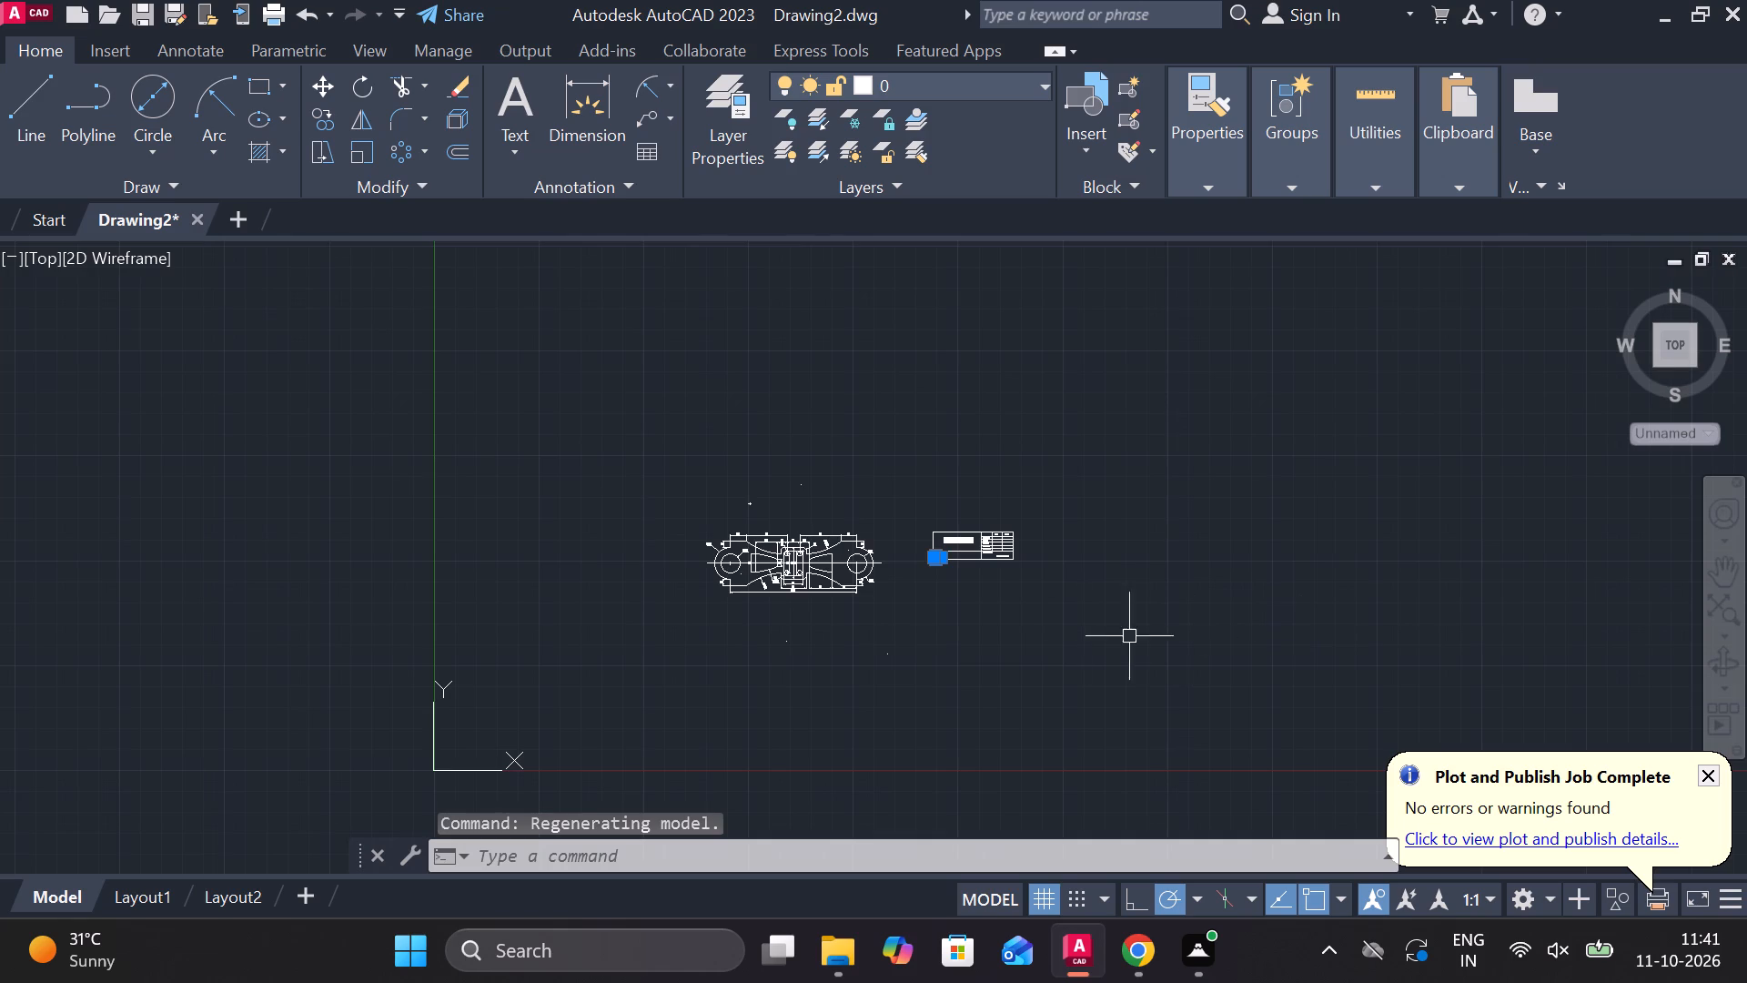
scroll(752, 525, up, 3)
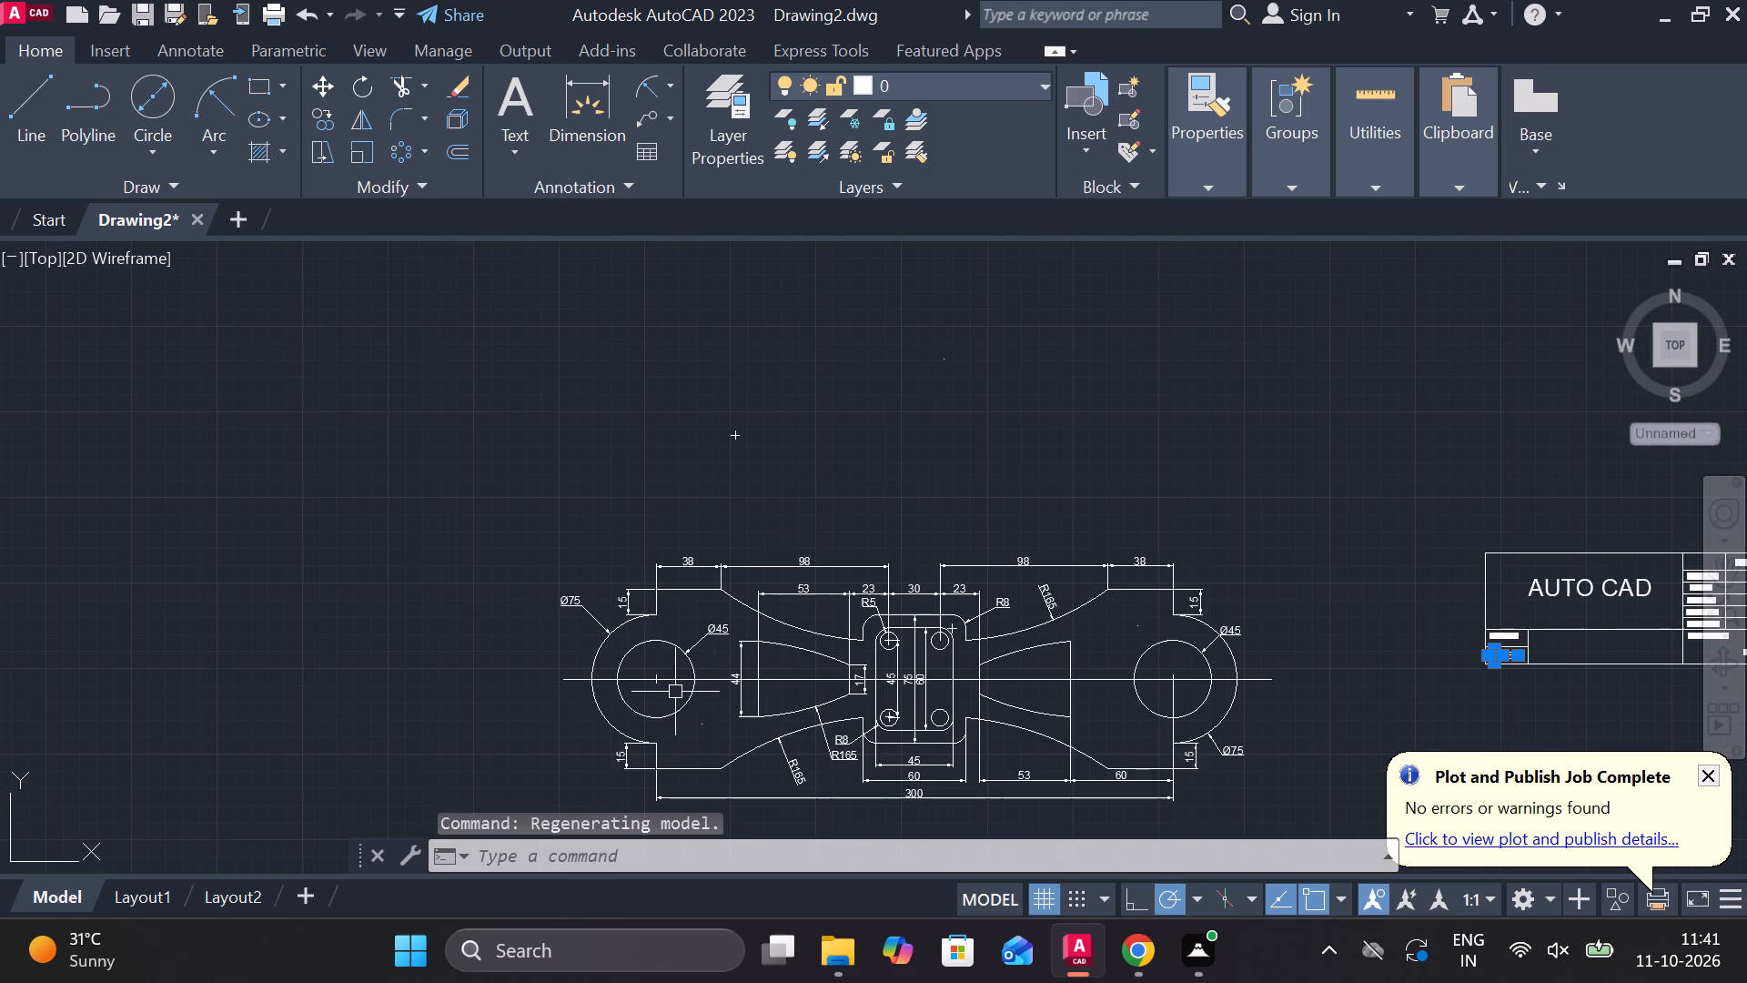
click(720, 676)
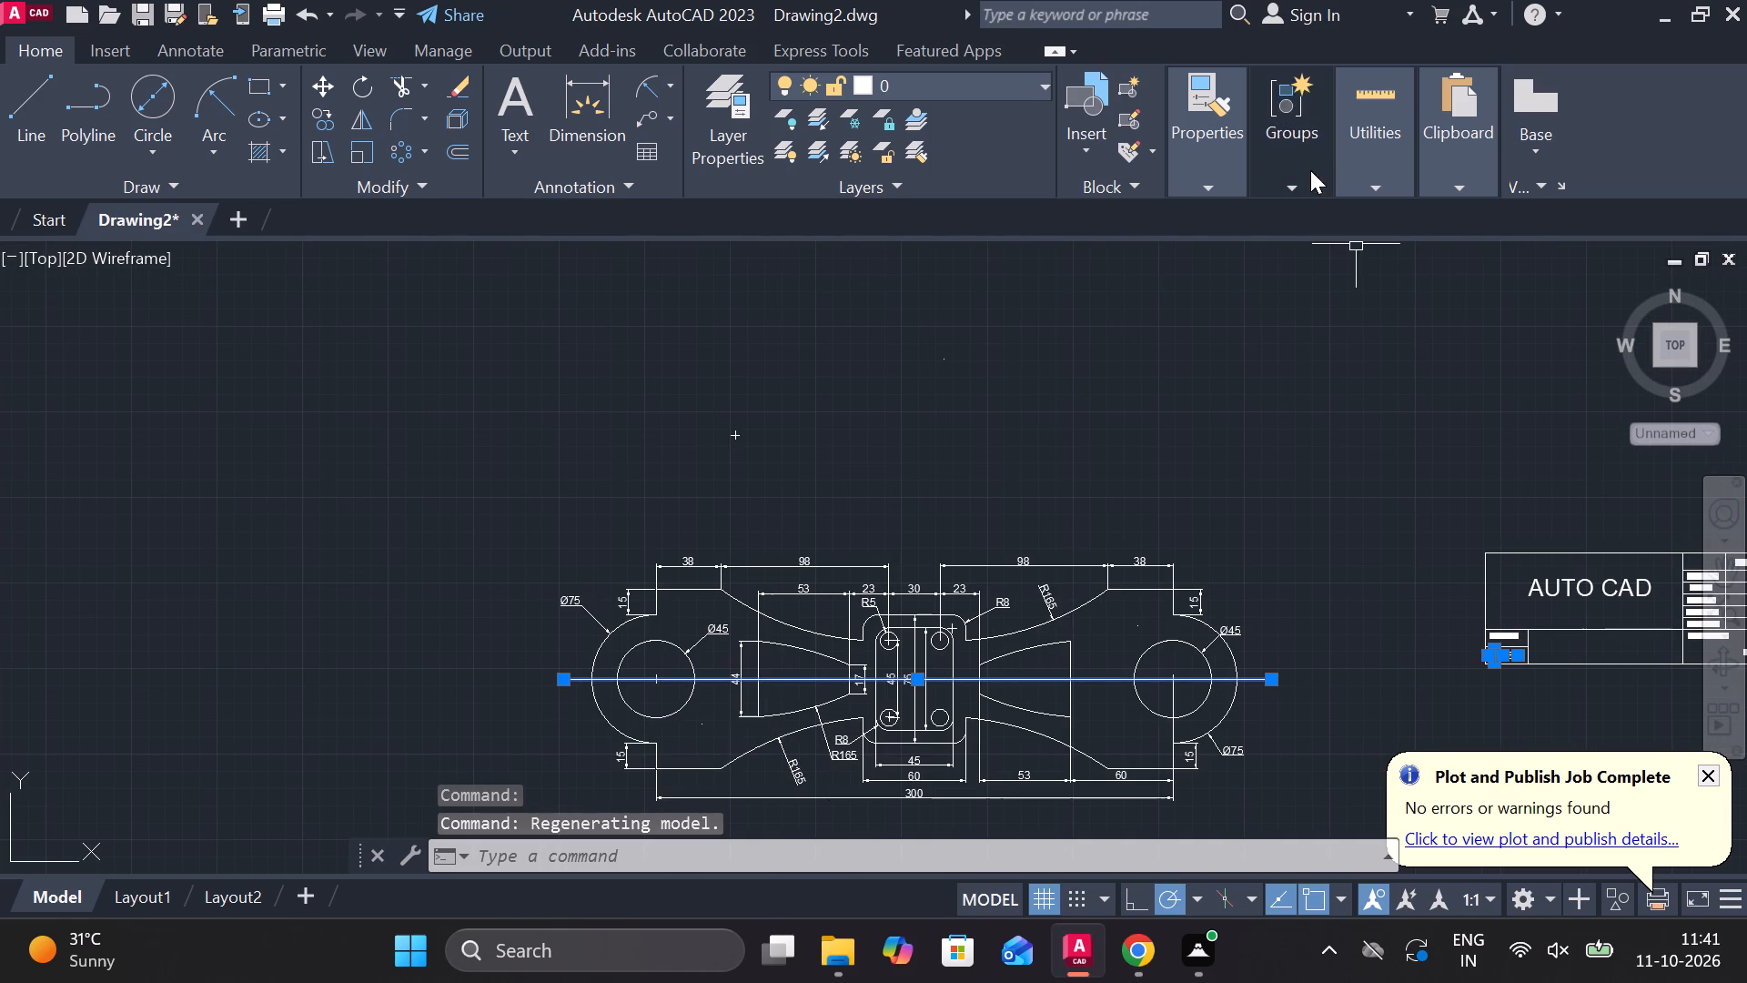
click(1221, 190)
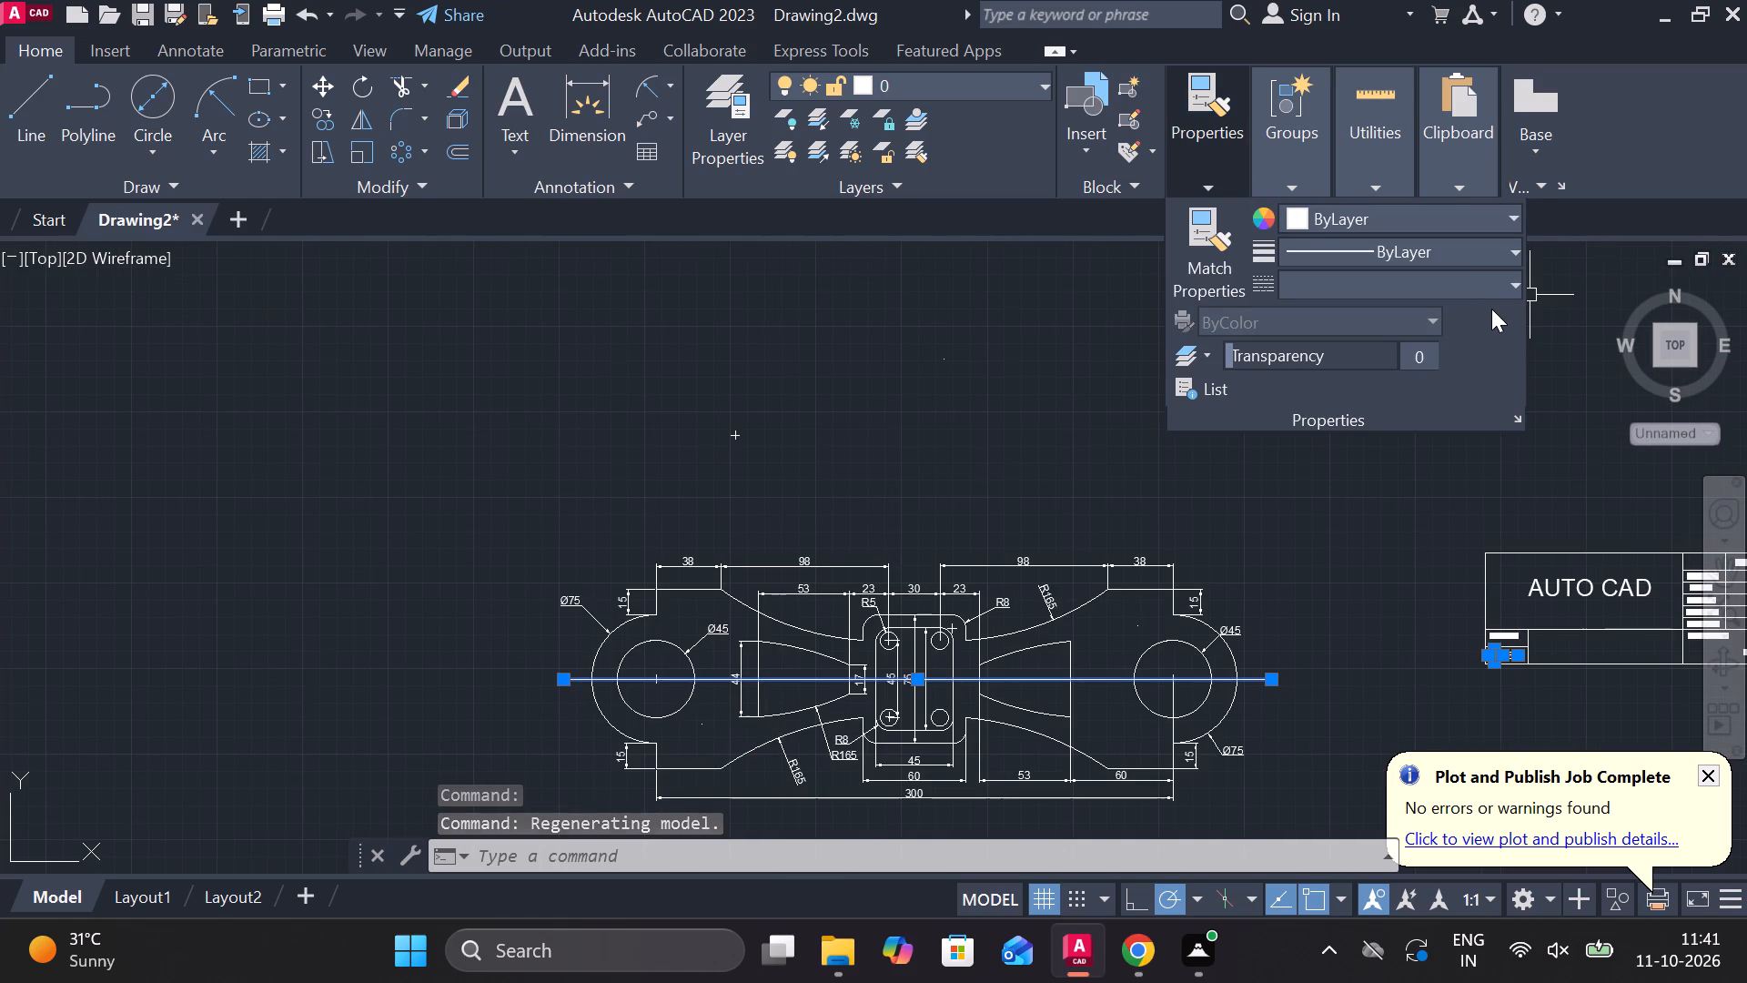
click(1516, 258)
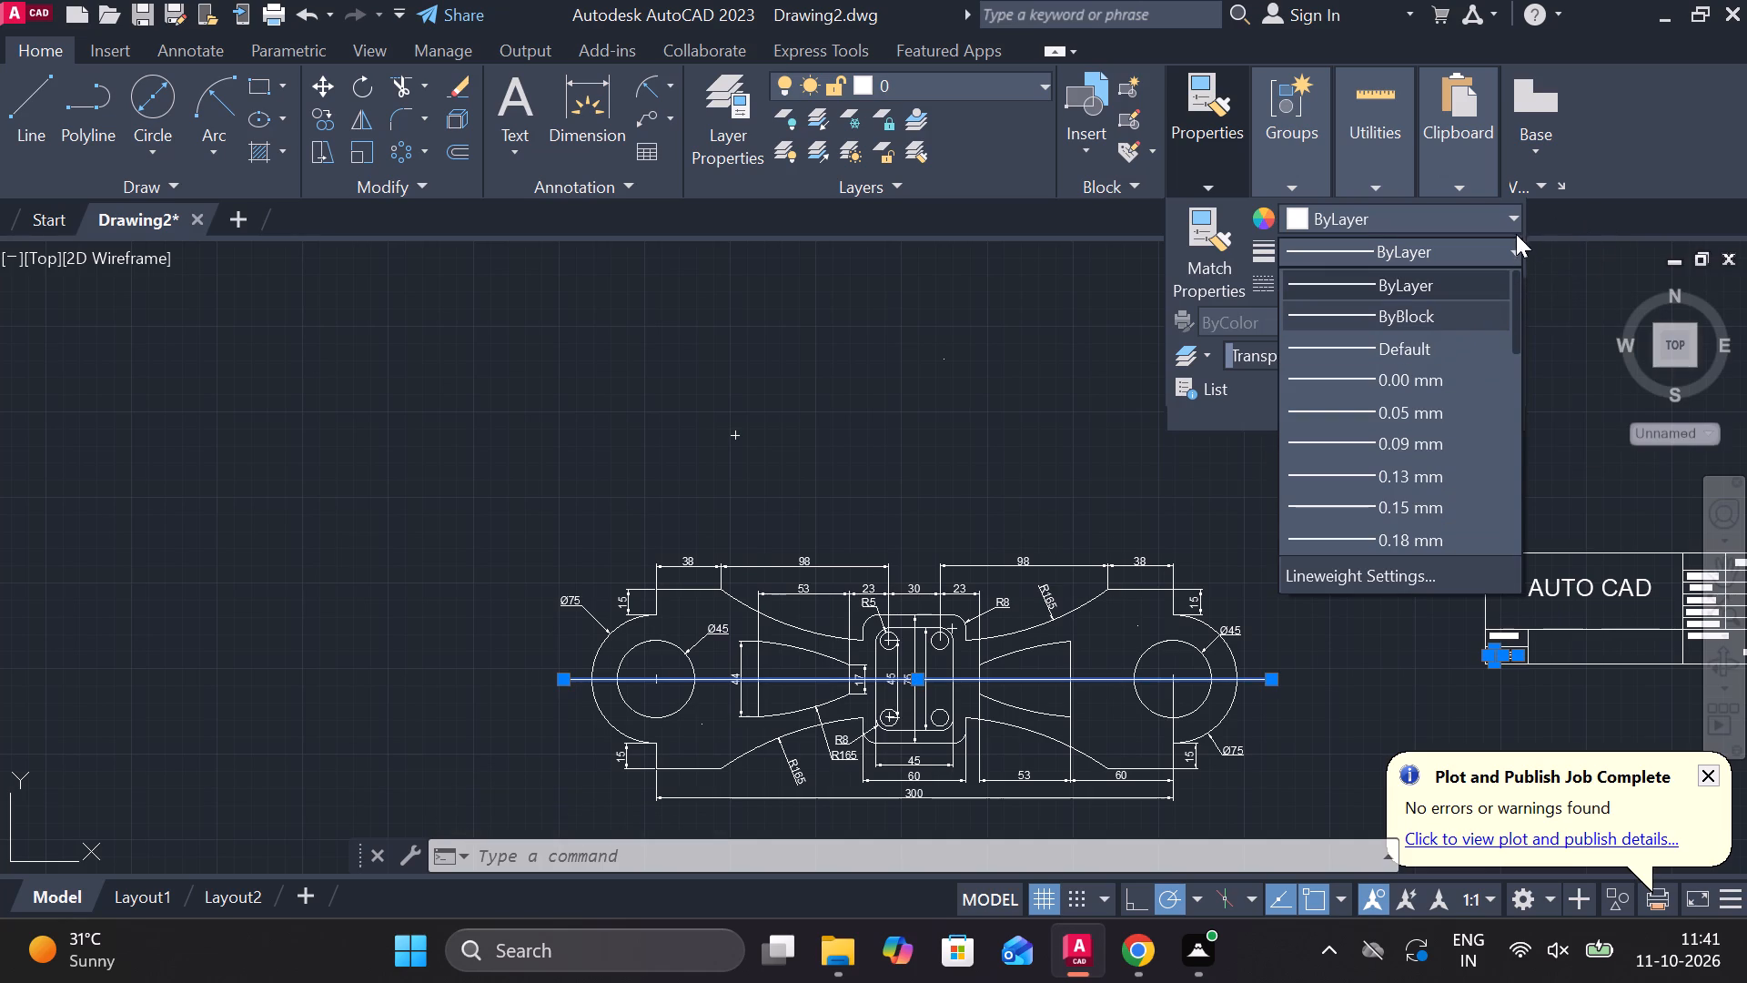
click(1514, 246)
click(1500, 279)
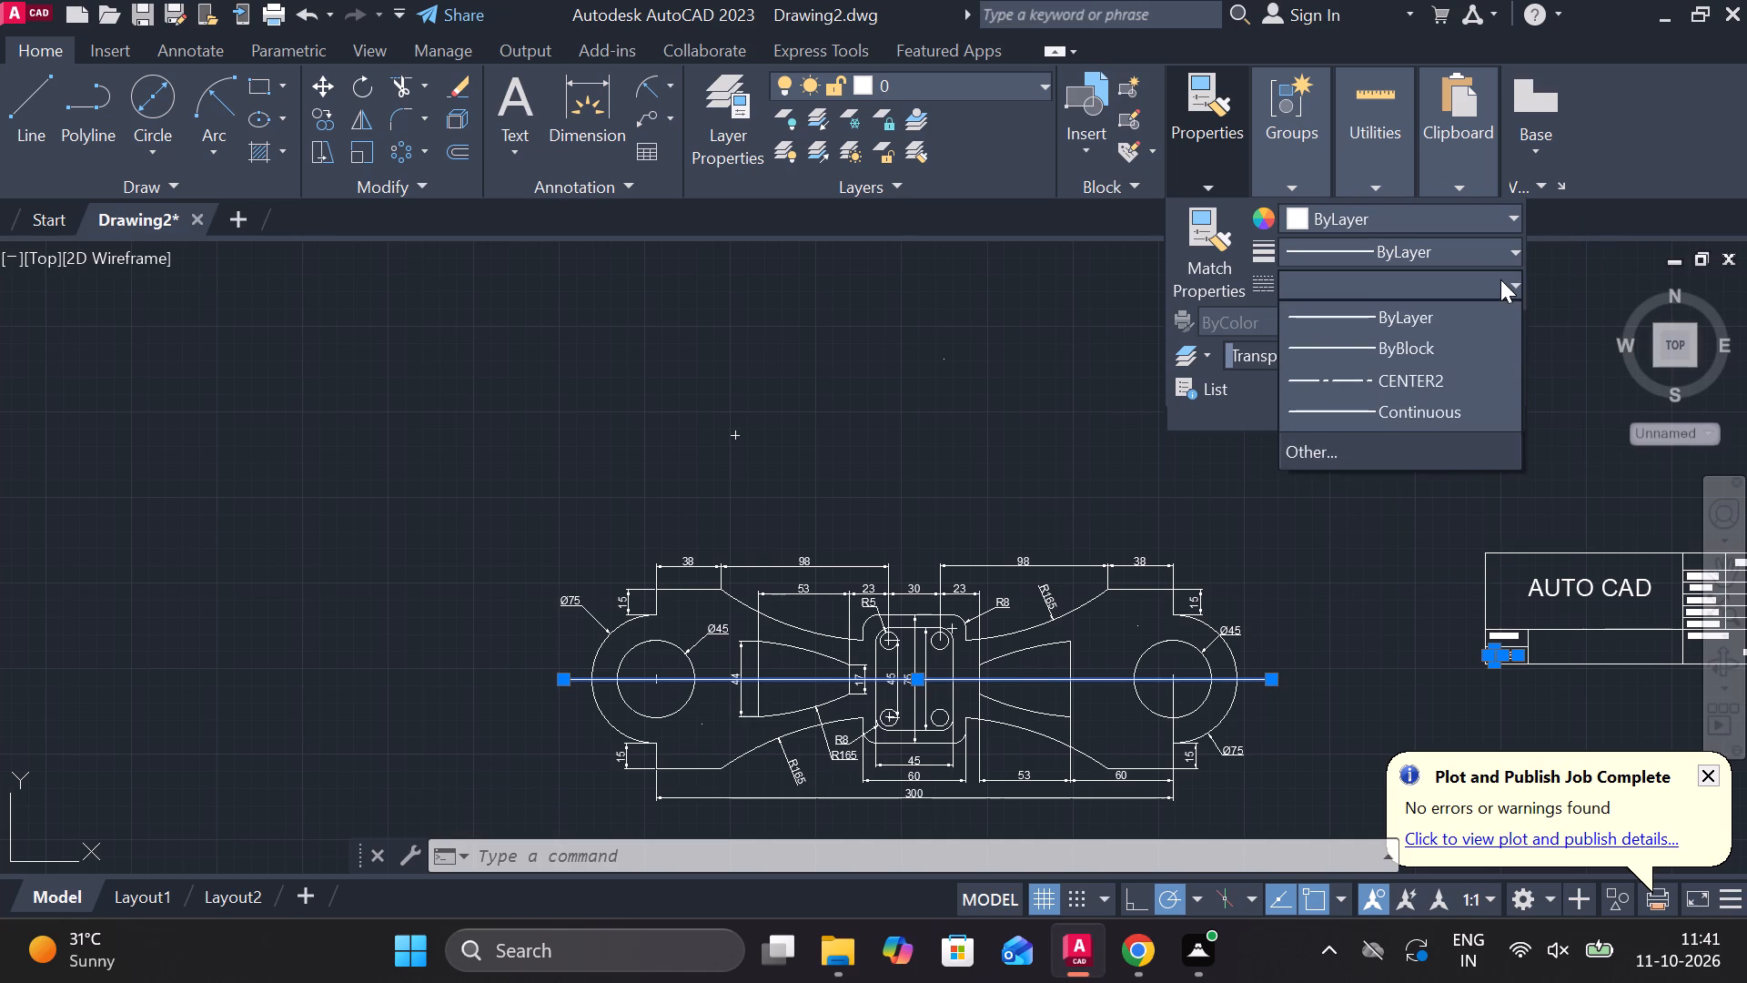
click(1451, 373)
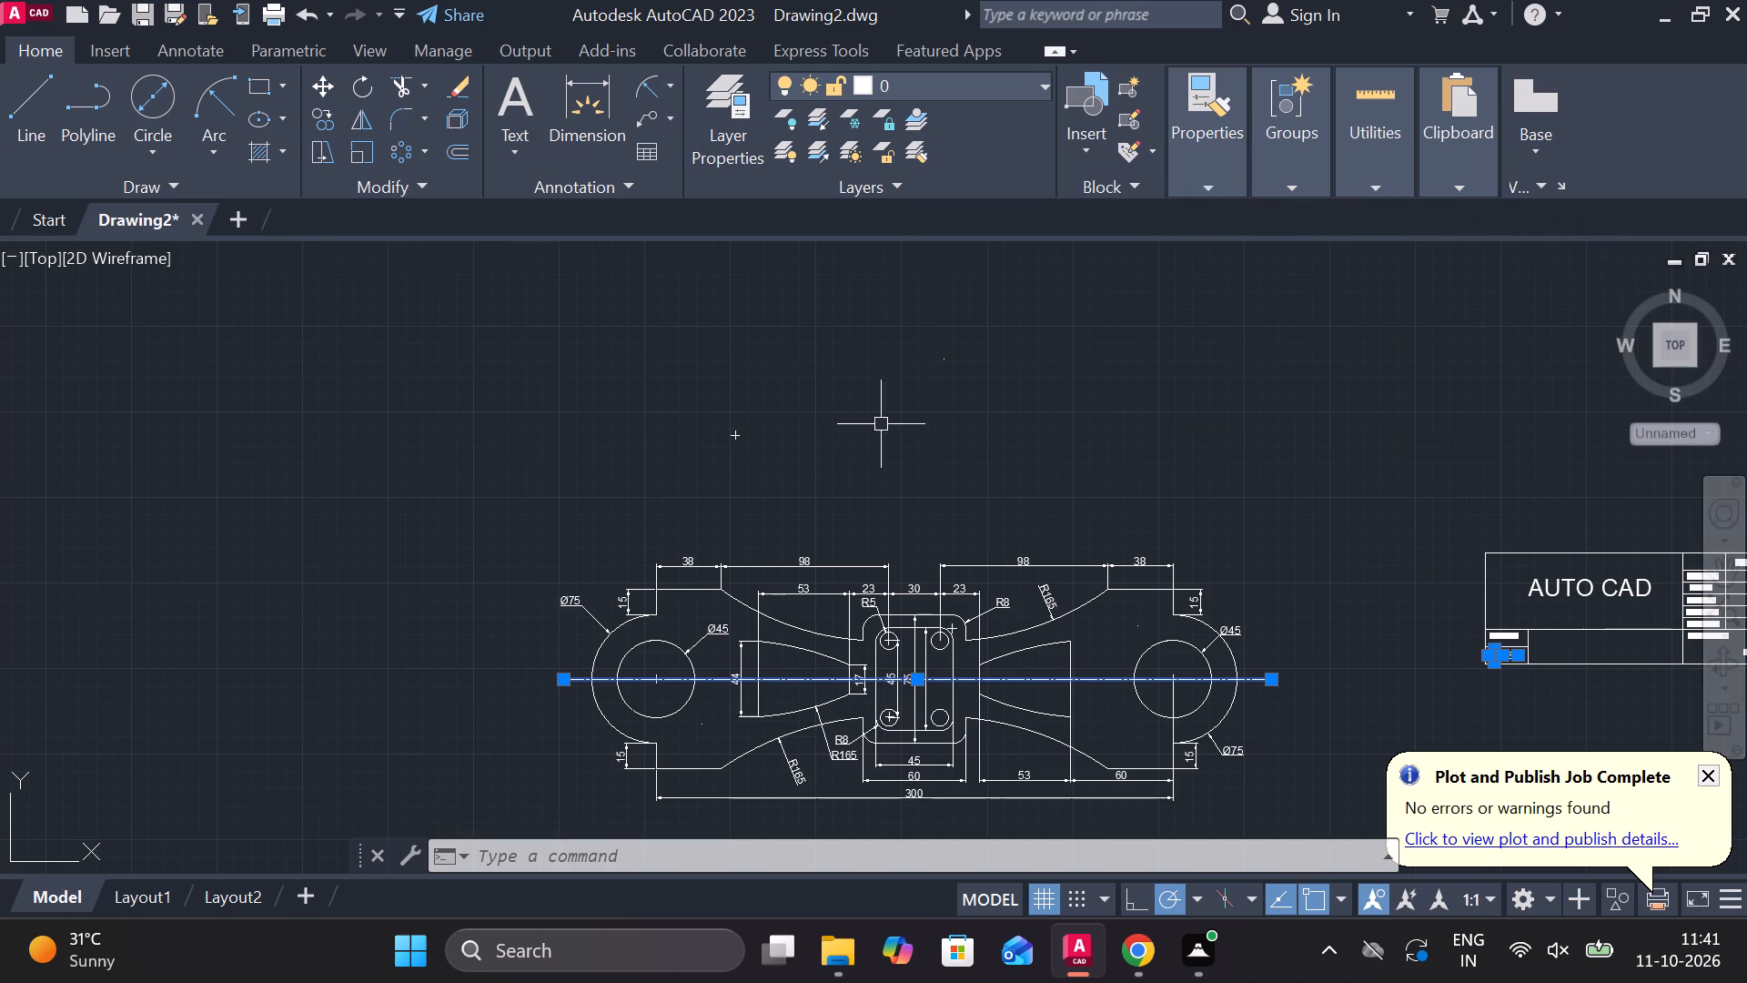
key(Escape)
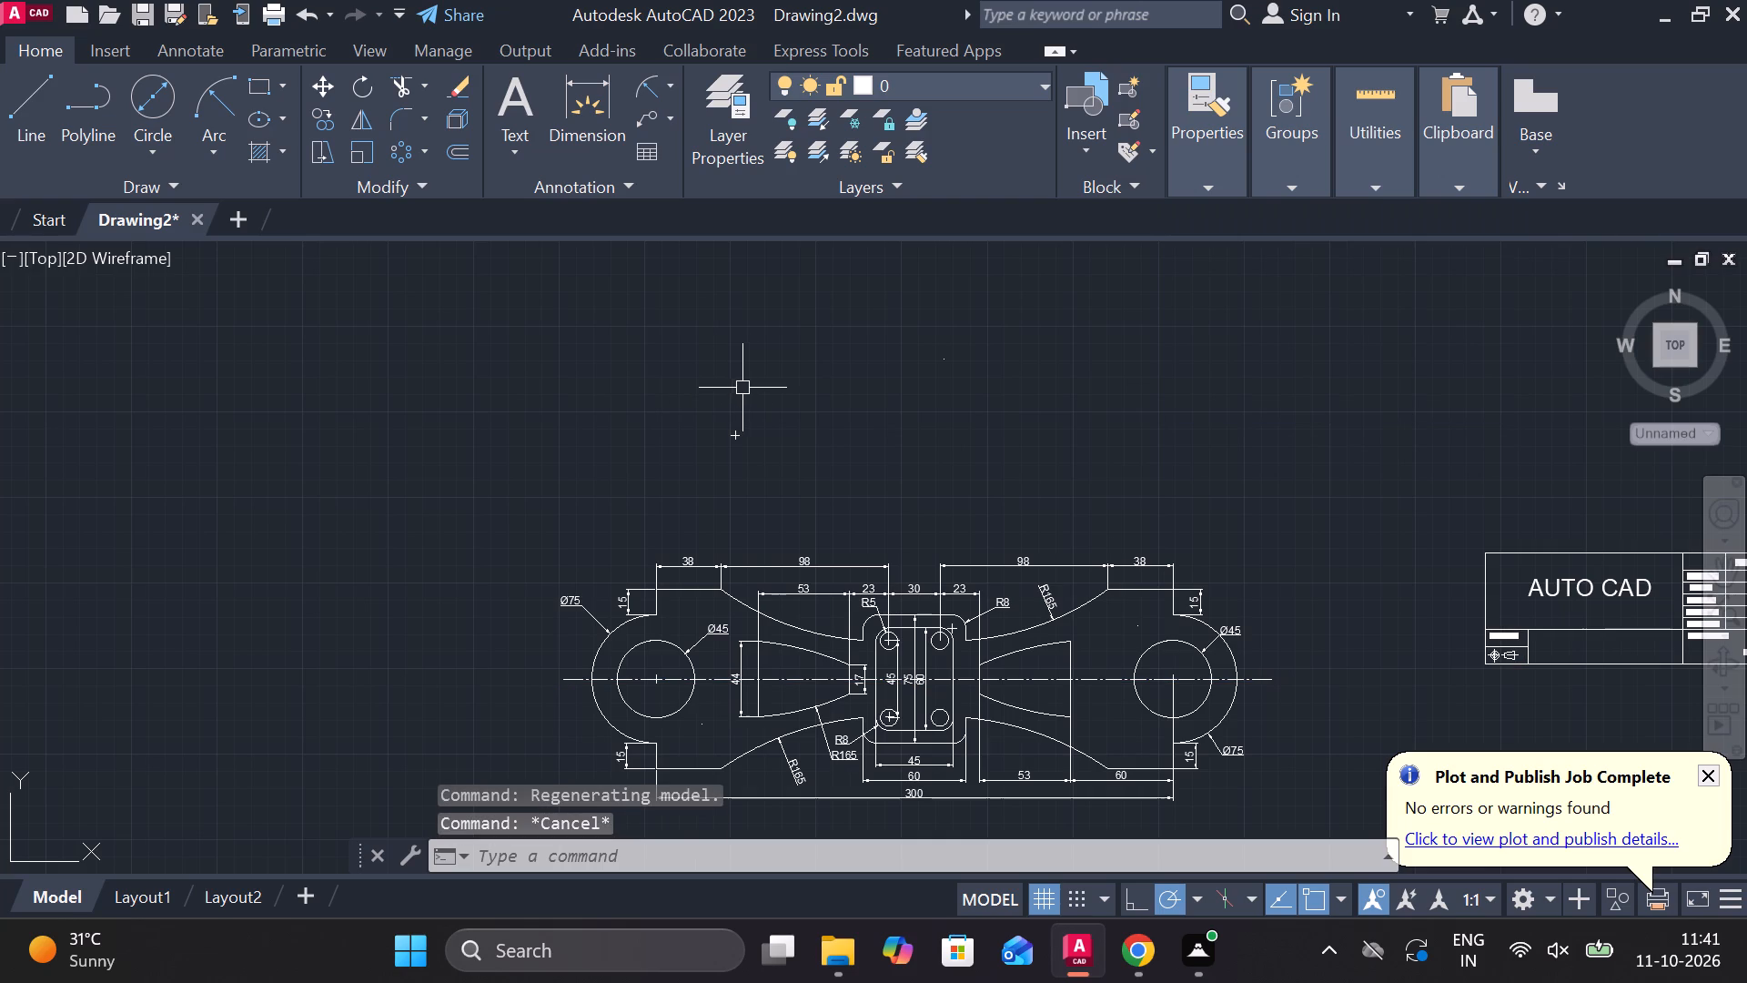
Examine the title block and the dimensioned part, including their centre lines and dimension texts.
scroll(833, 471, down, 2)
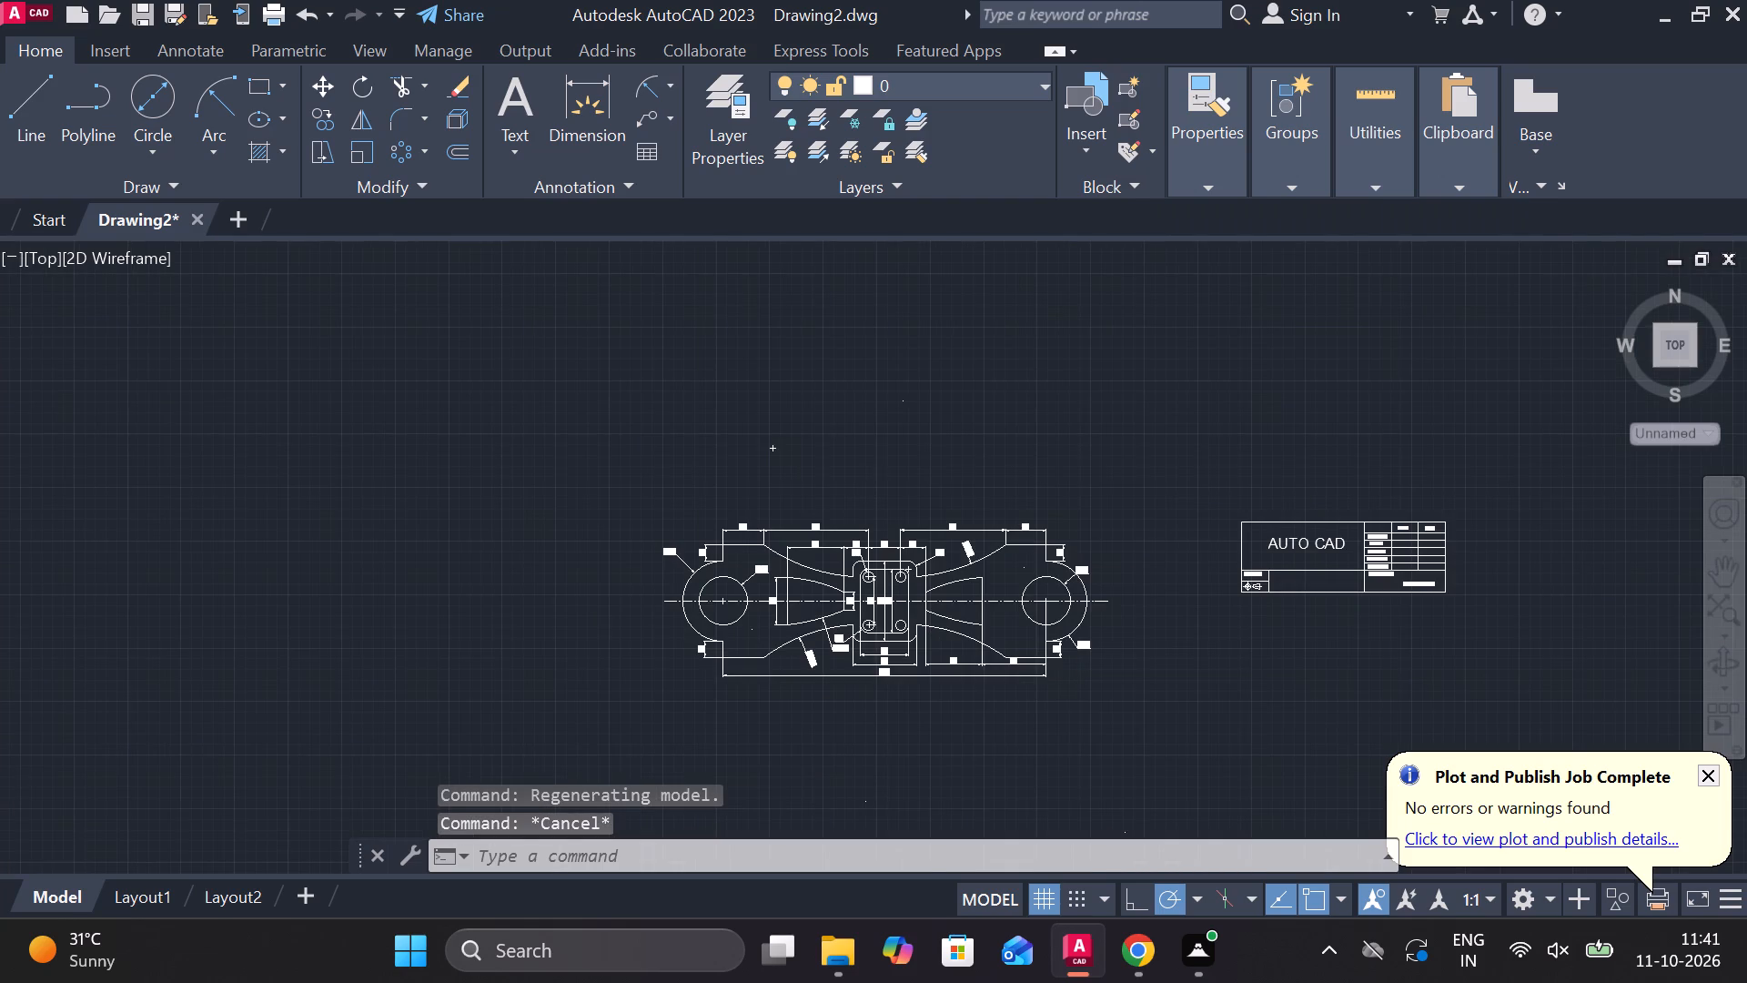
scroll(1004, 381, up, 1)
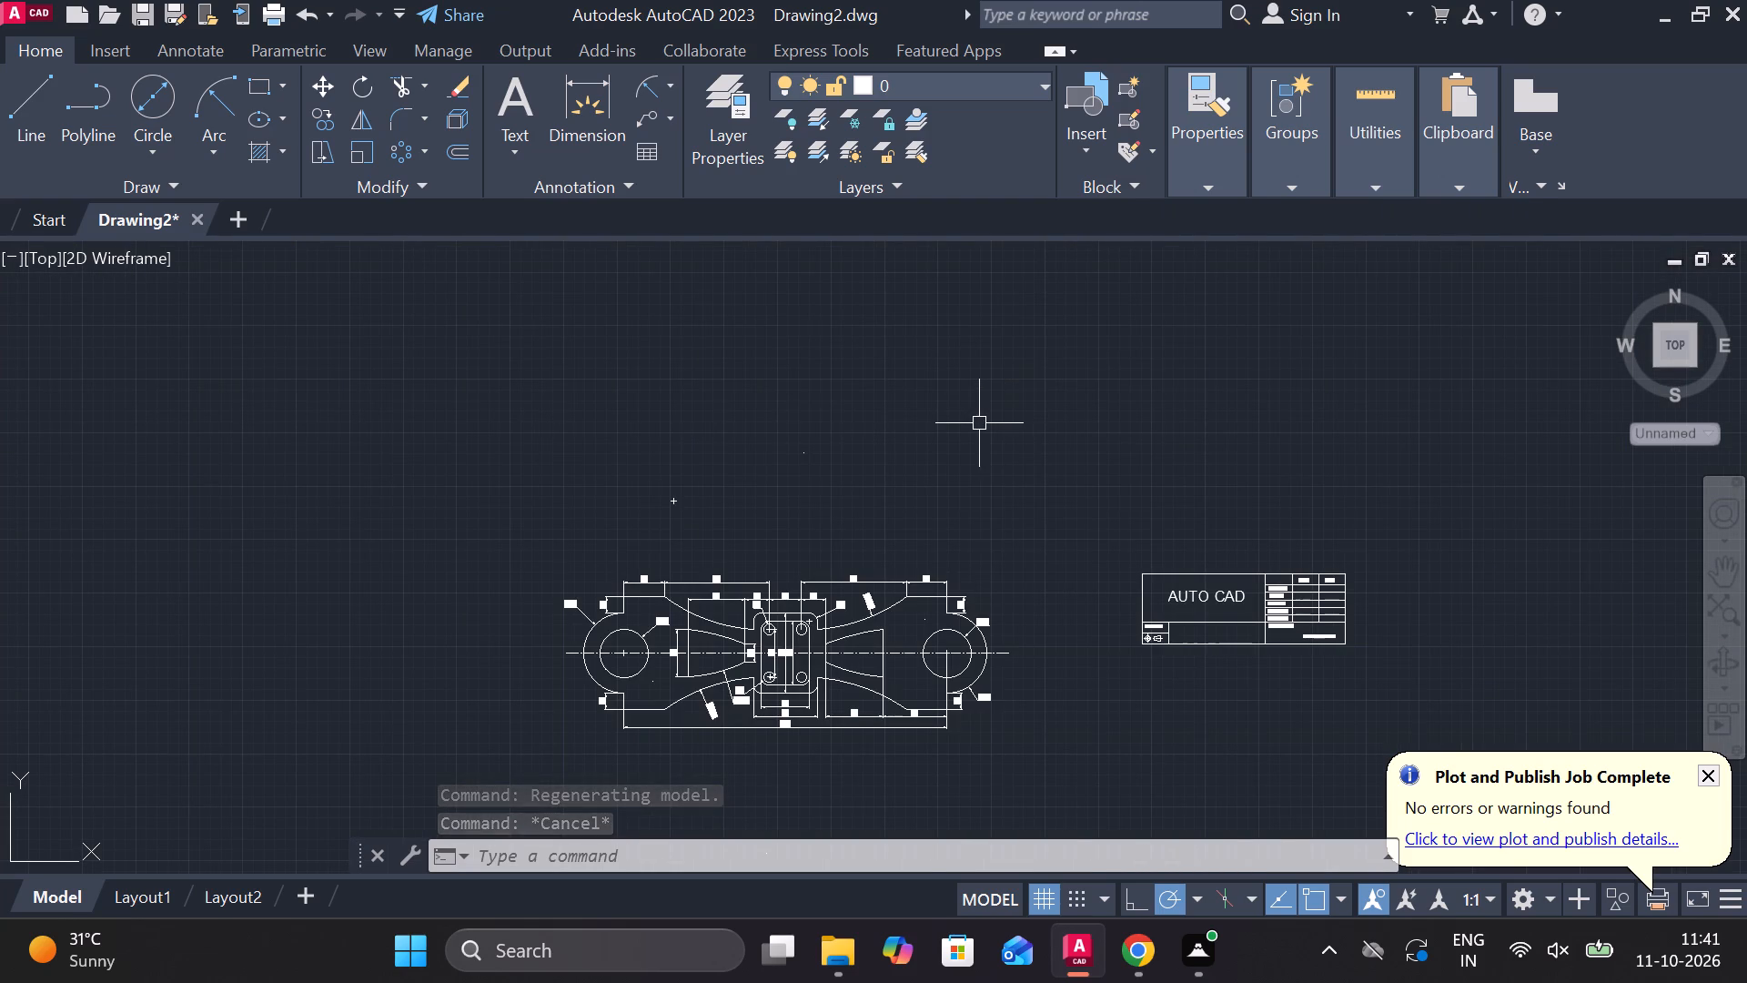
scroll(975, 423, down, 1)
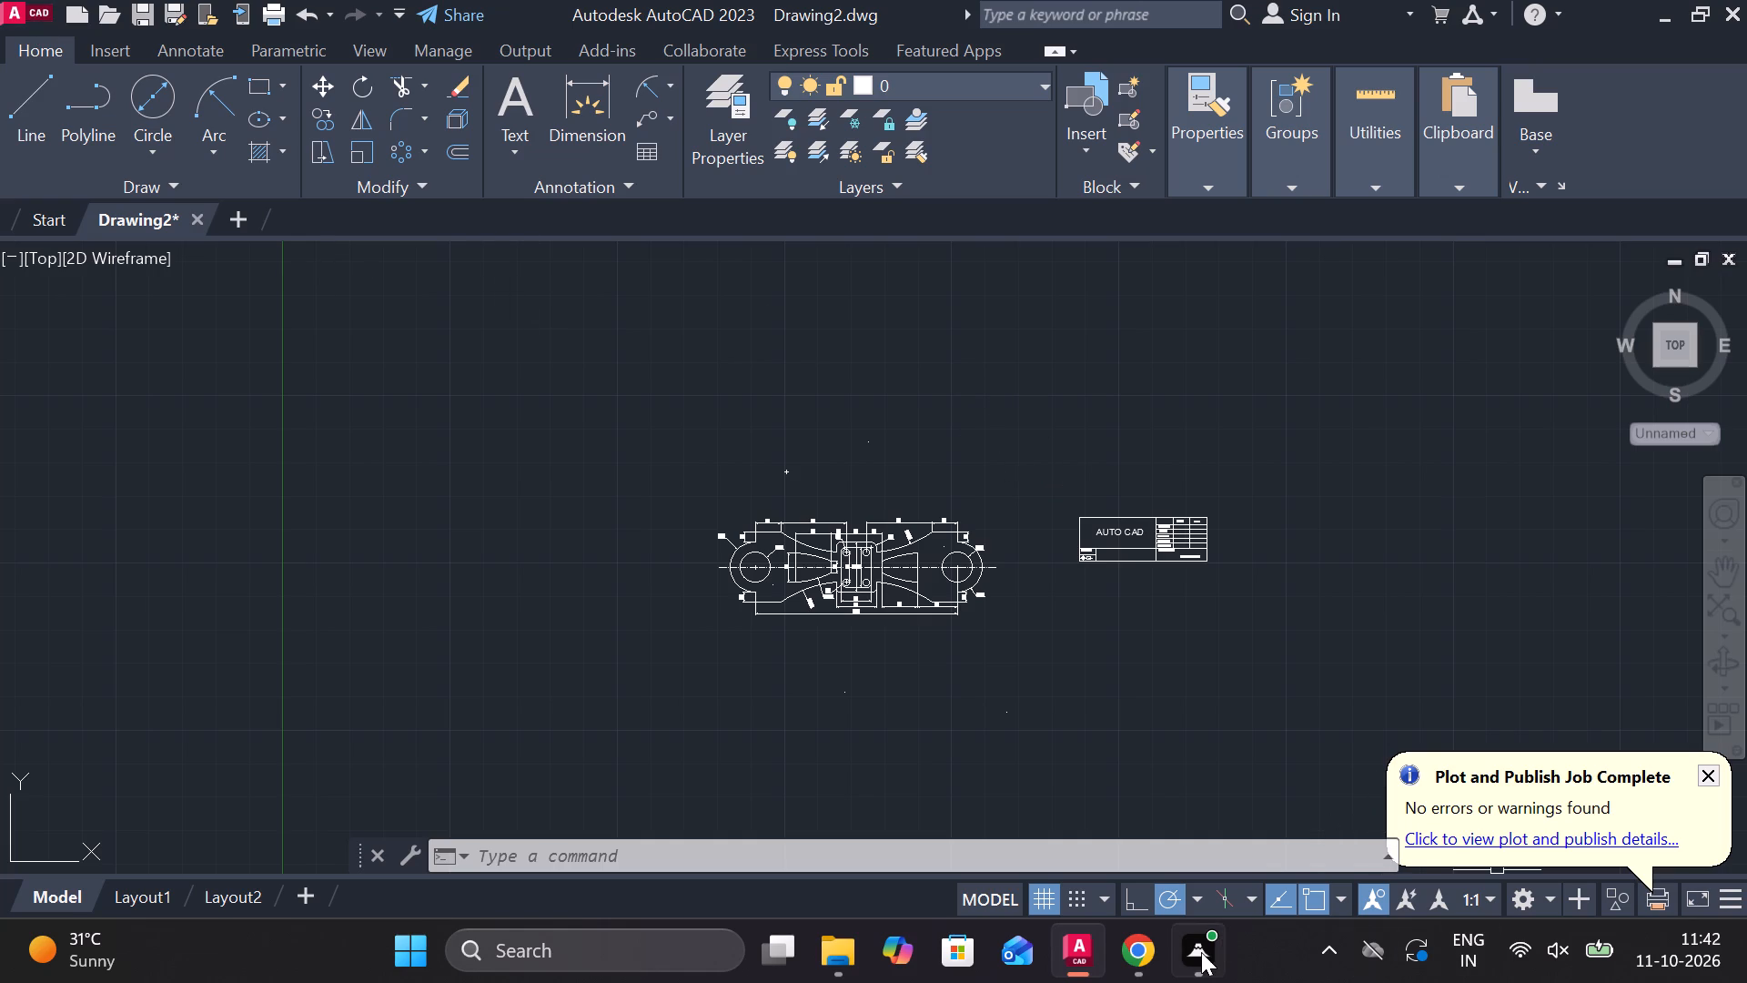
scroll(1171, 527, up, 3)
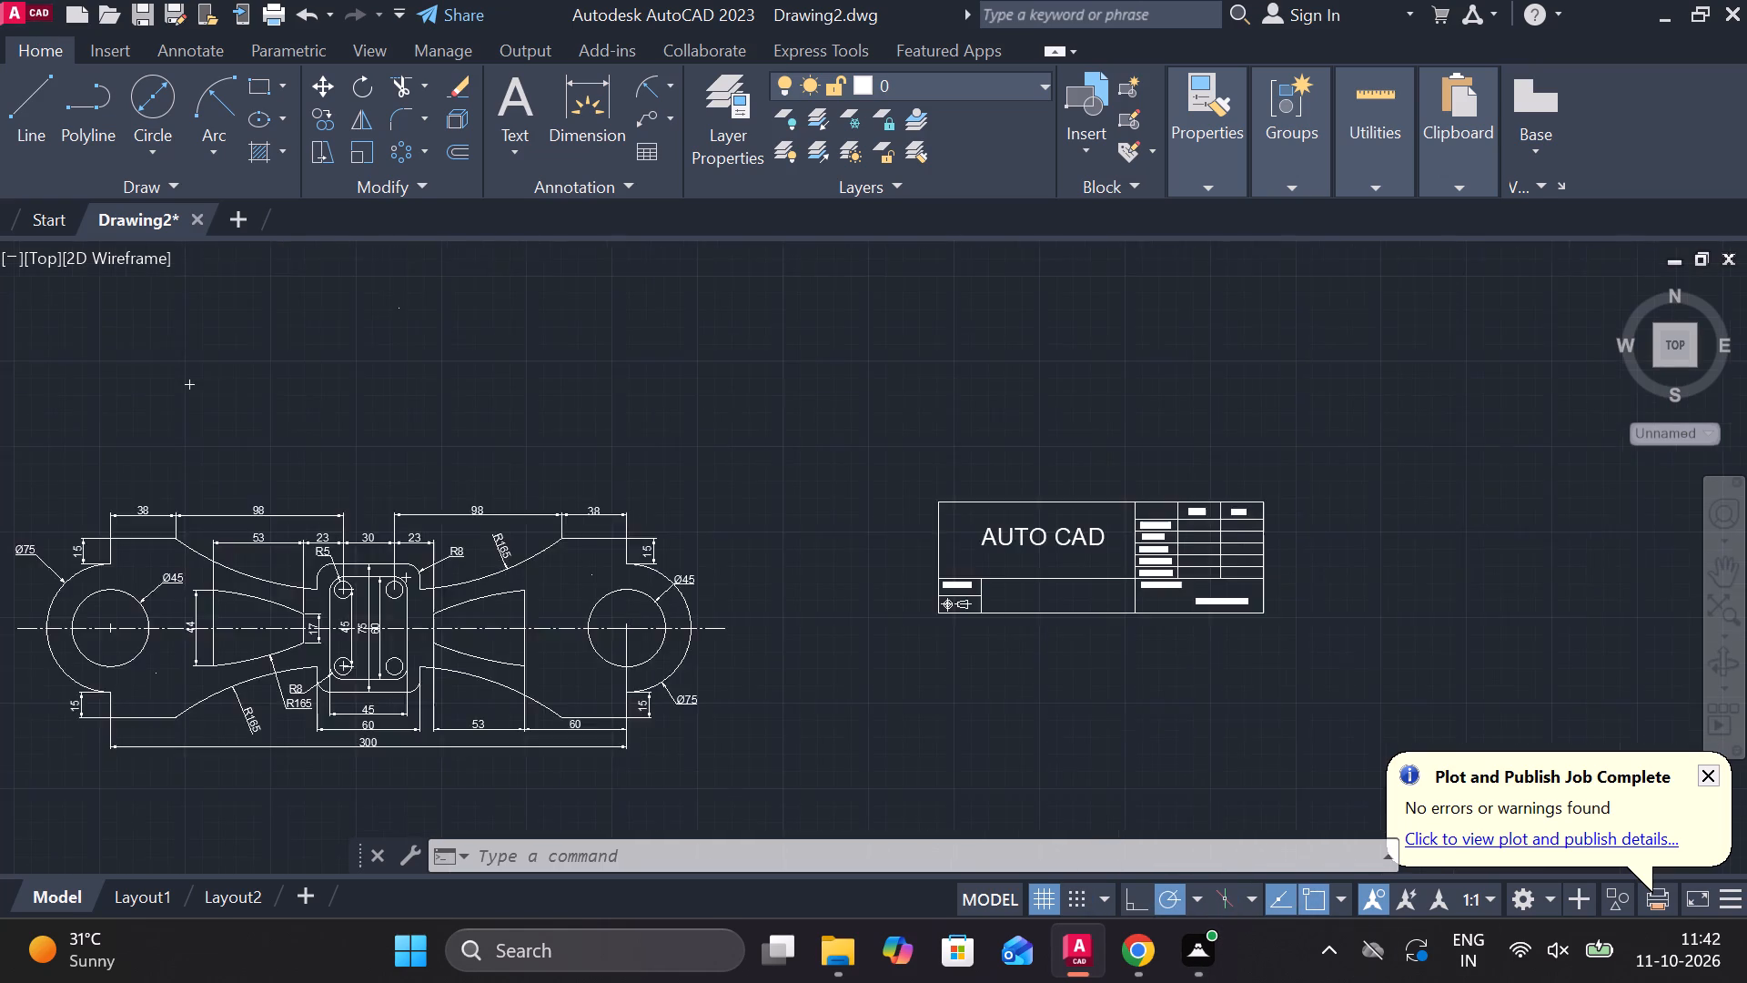
middle_drag(729, 481, 1229, 351)
scroll(1229, 474, up, 2)
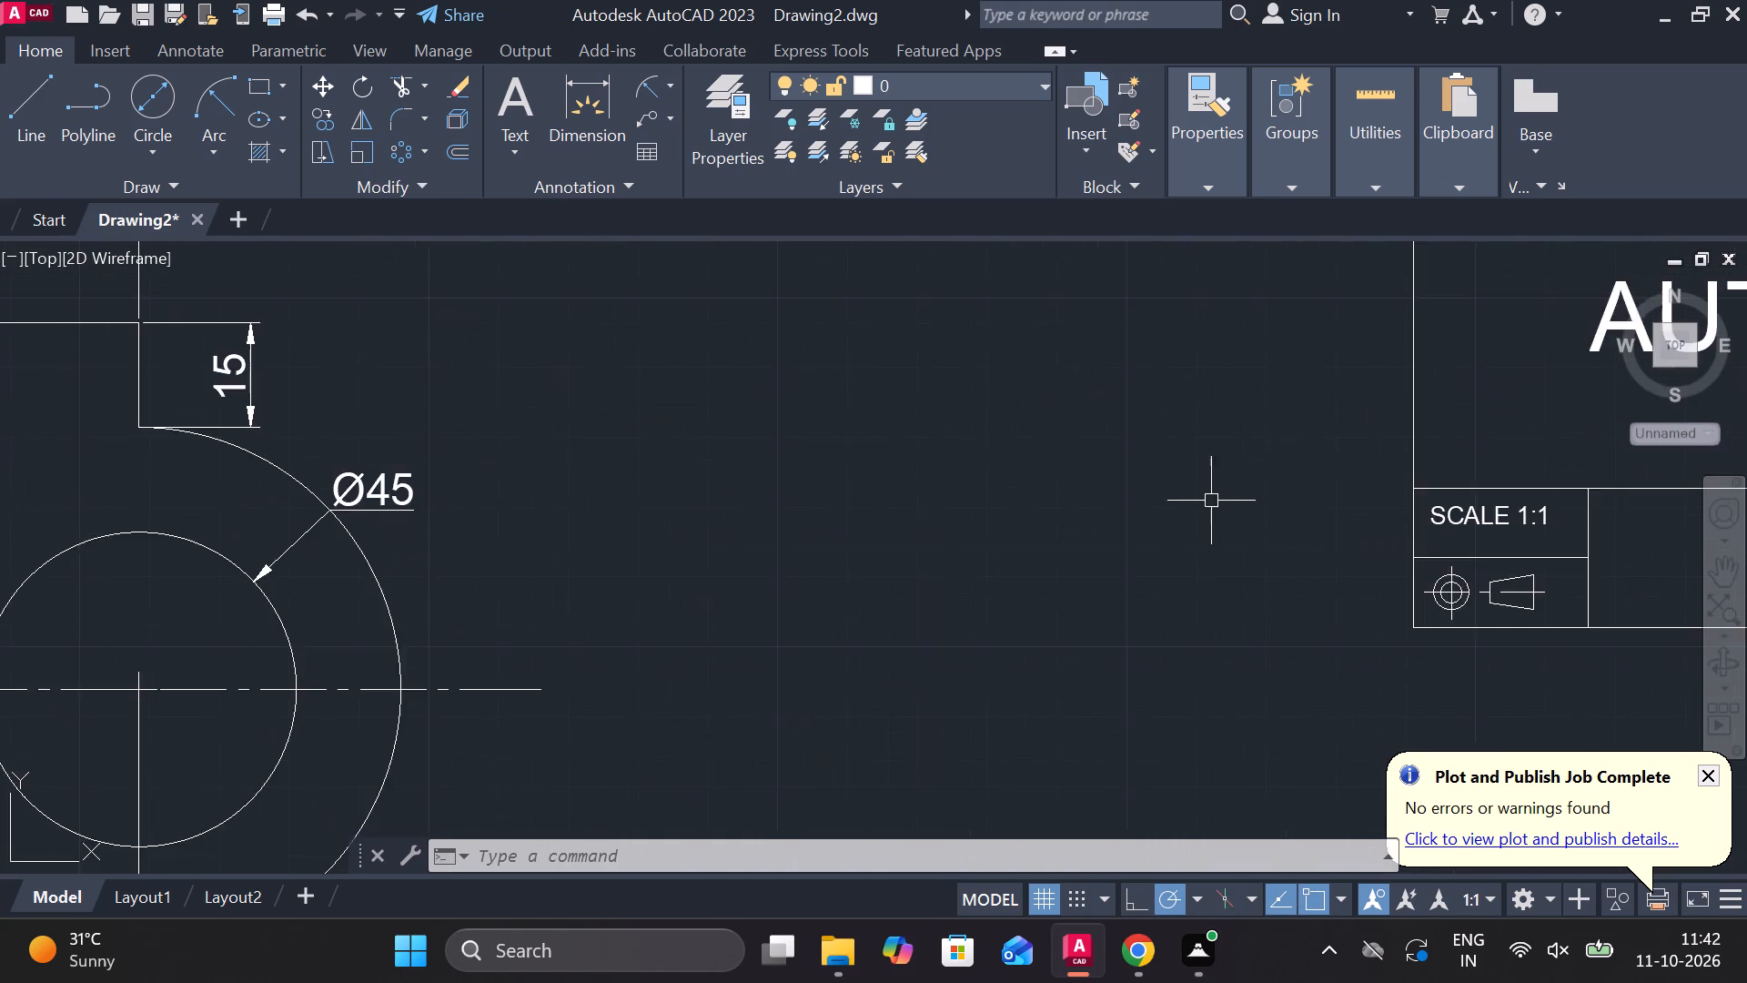
middle_drag(1170, 498, 469, 276)
scroll(1465, 602, down, 1)
middle_drag(1325, 579, 914, 558)
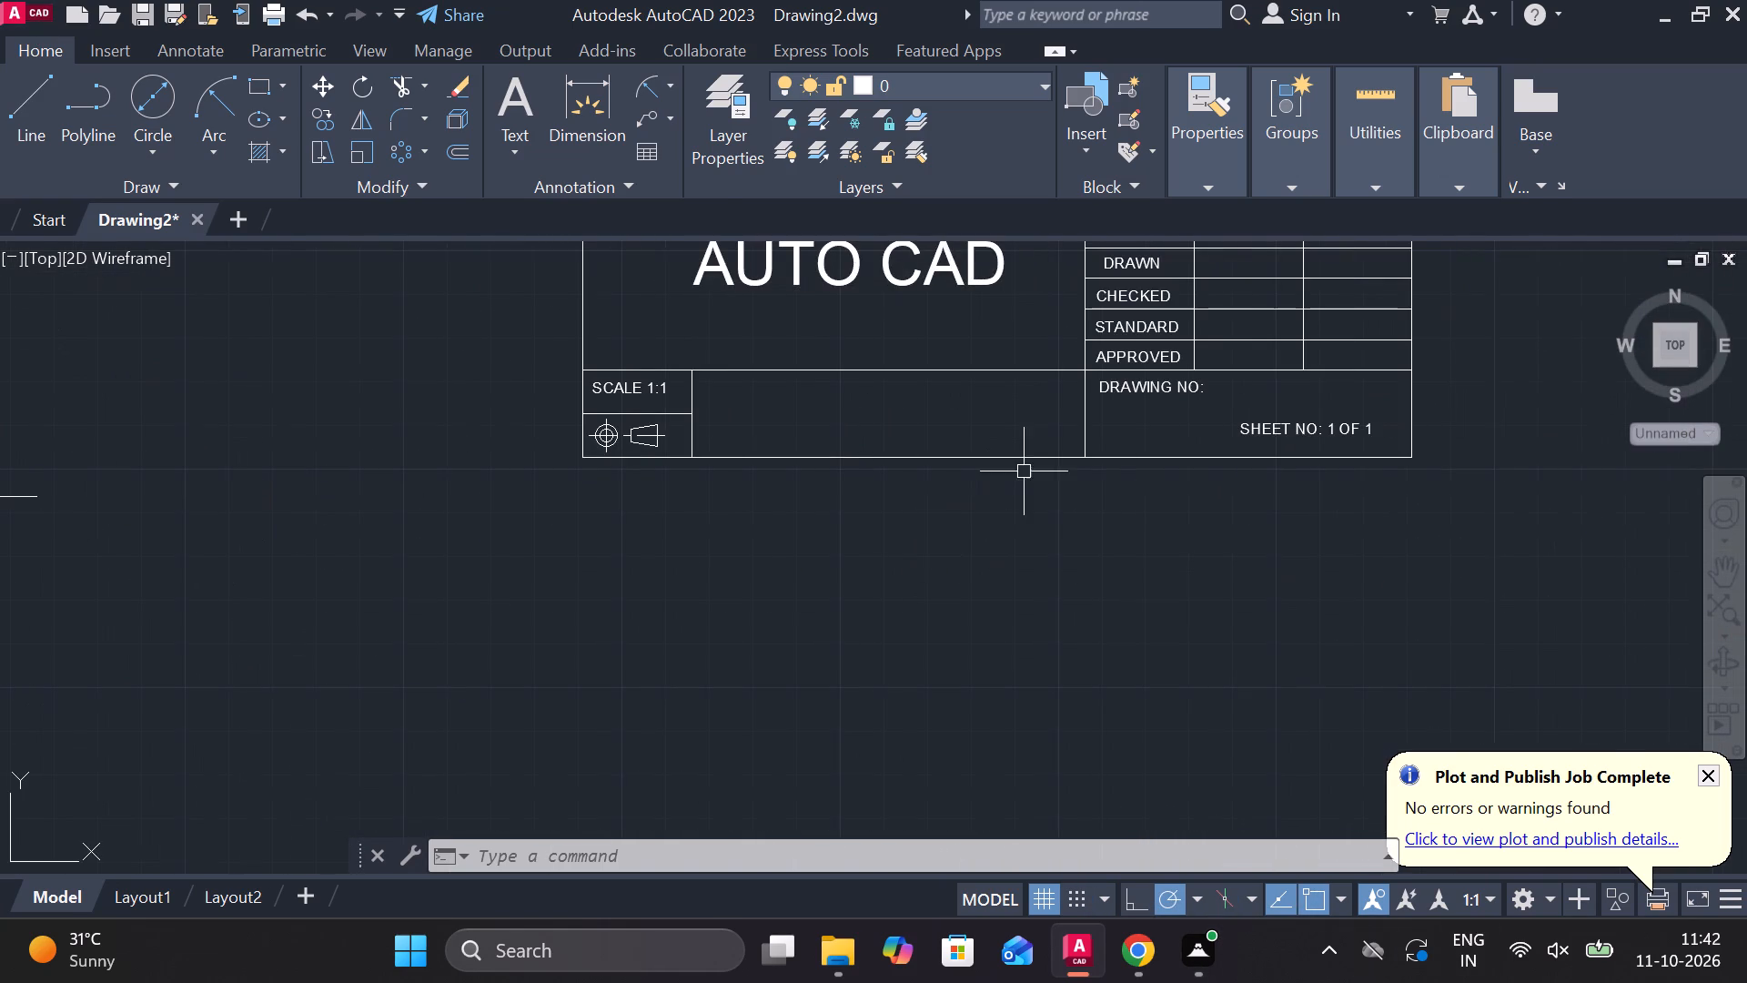
middle_drag(1025, 555, 1009, 640)
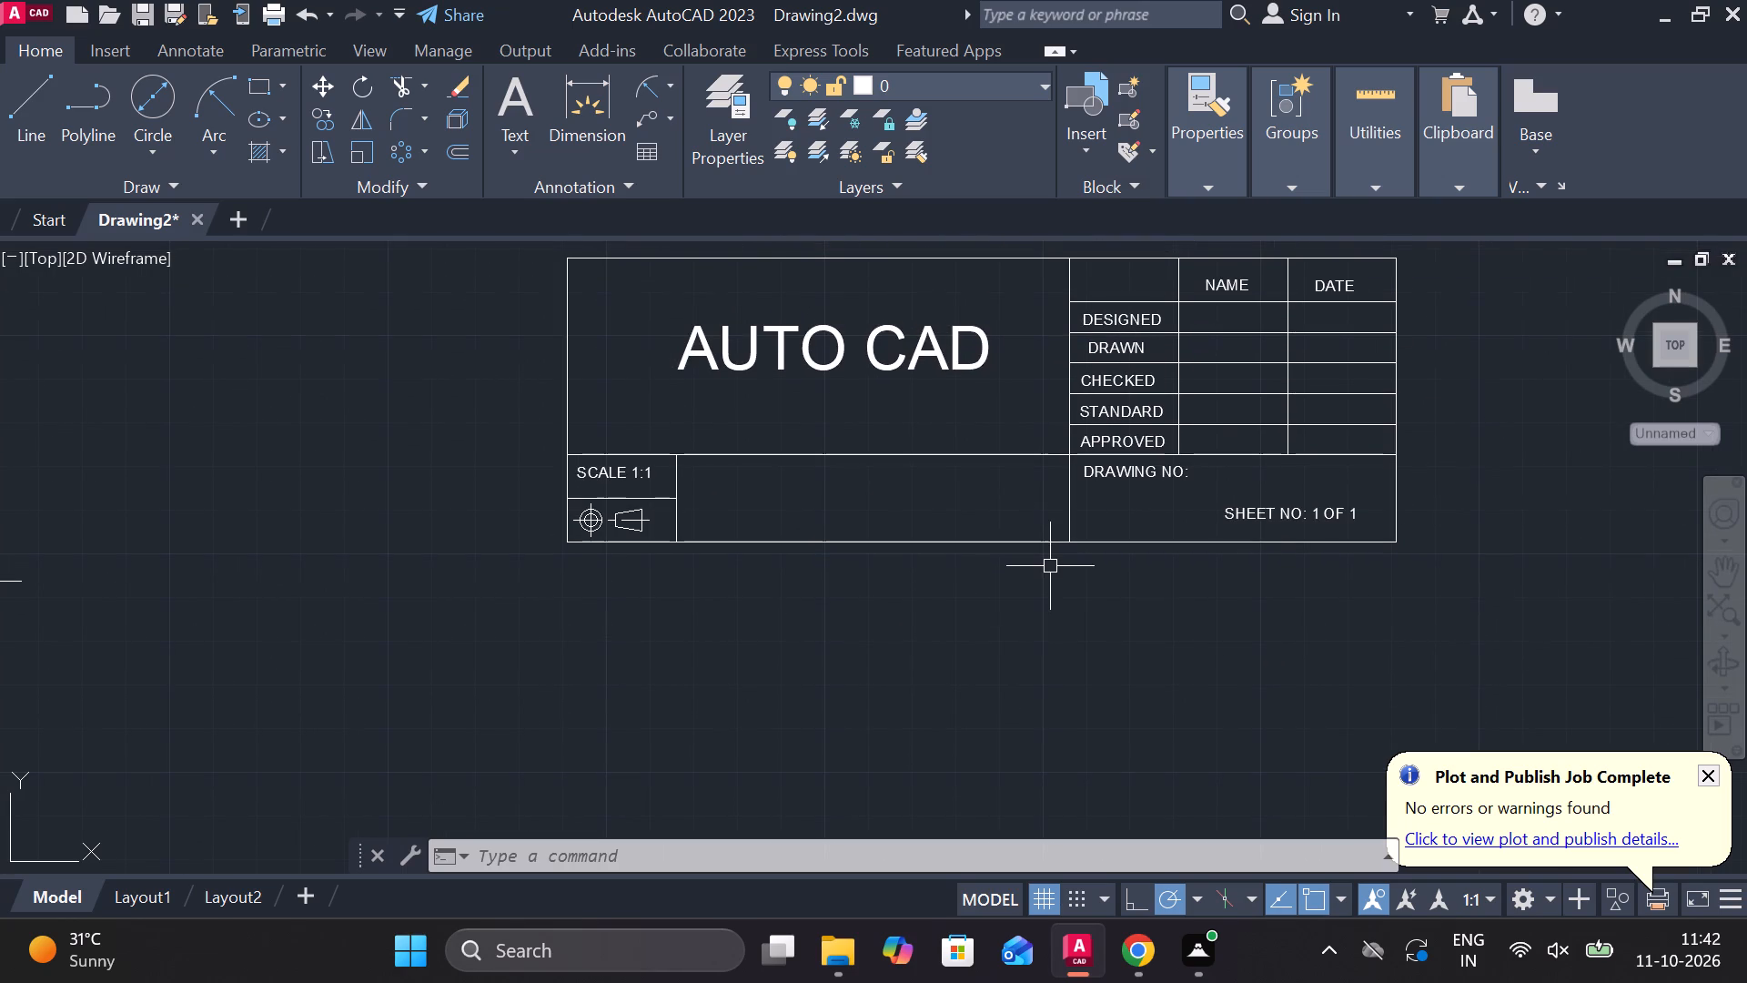
scroll(712, 511, down, 2)
middle_drag(518, 494, 1247, 552)
scroll(1121, 512, up, 1)
middle_drag(1121, 509, 1273, 369)
scroll(1146, 459, up, 1)
scroll(1356, 324, down, 1)
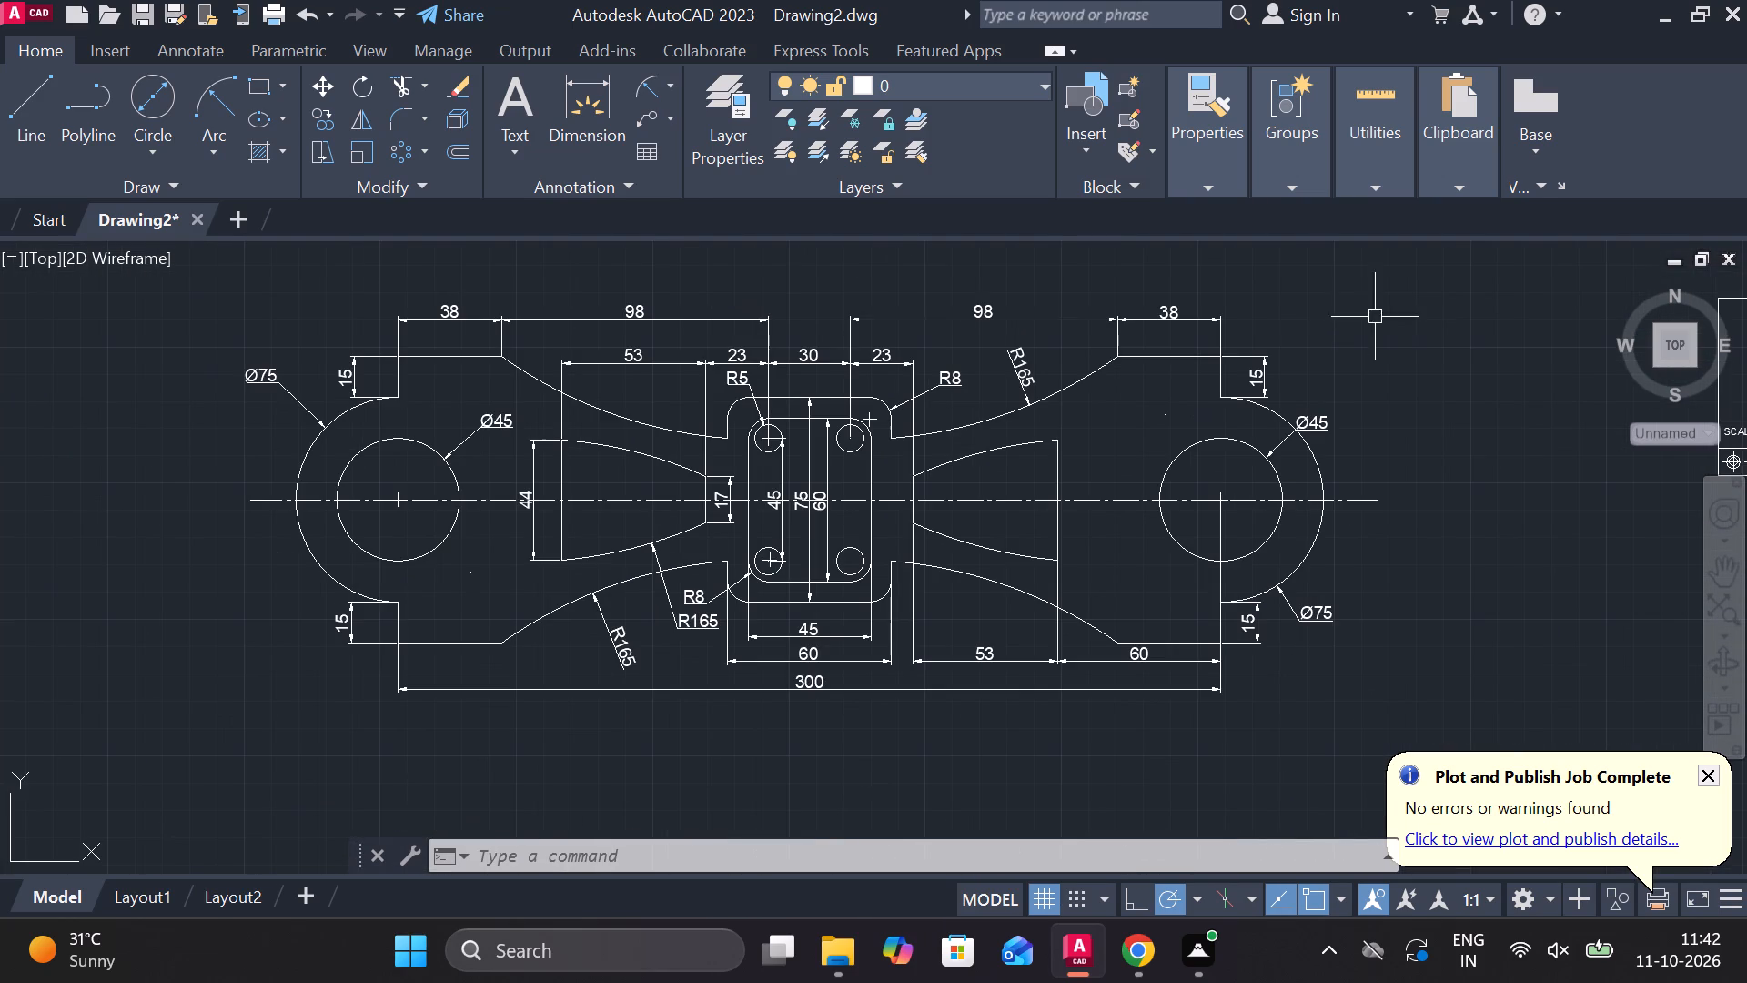
Review the ISO-25 dimension style's arrow, text and fit settings without changing them, and keep ISO-25 as the current style.
key(d)
key(Return)
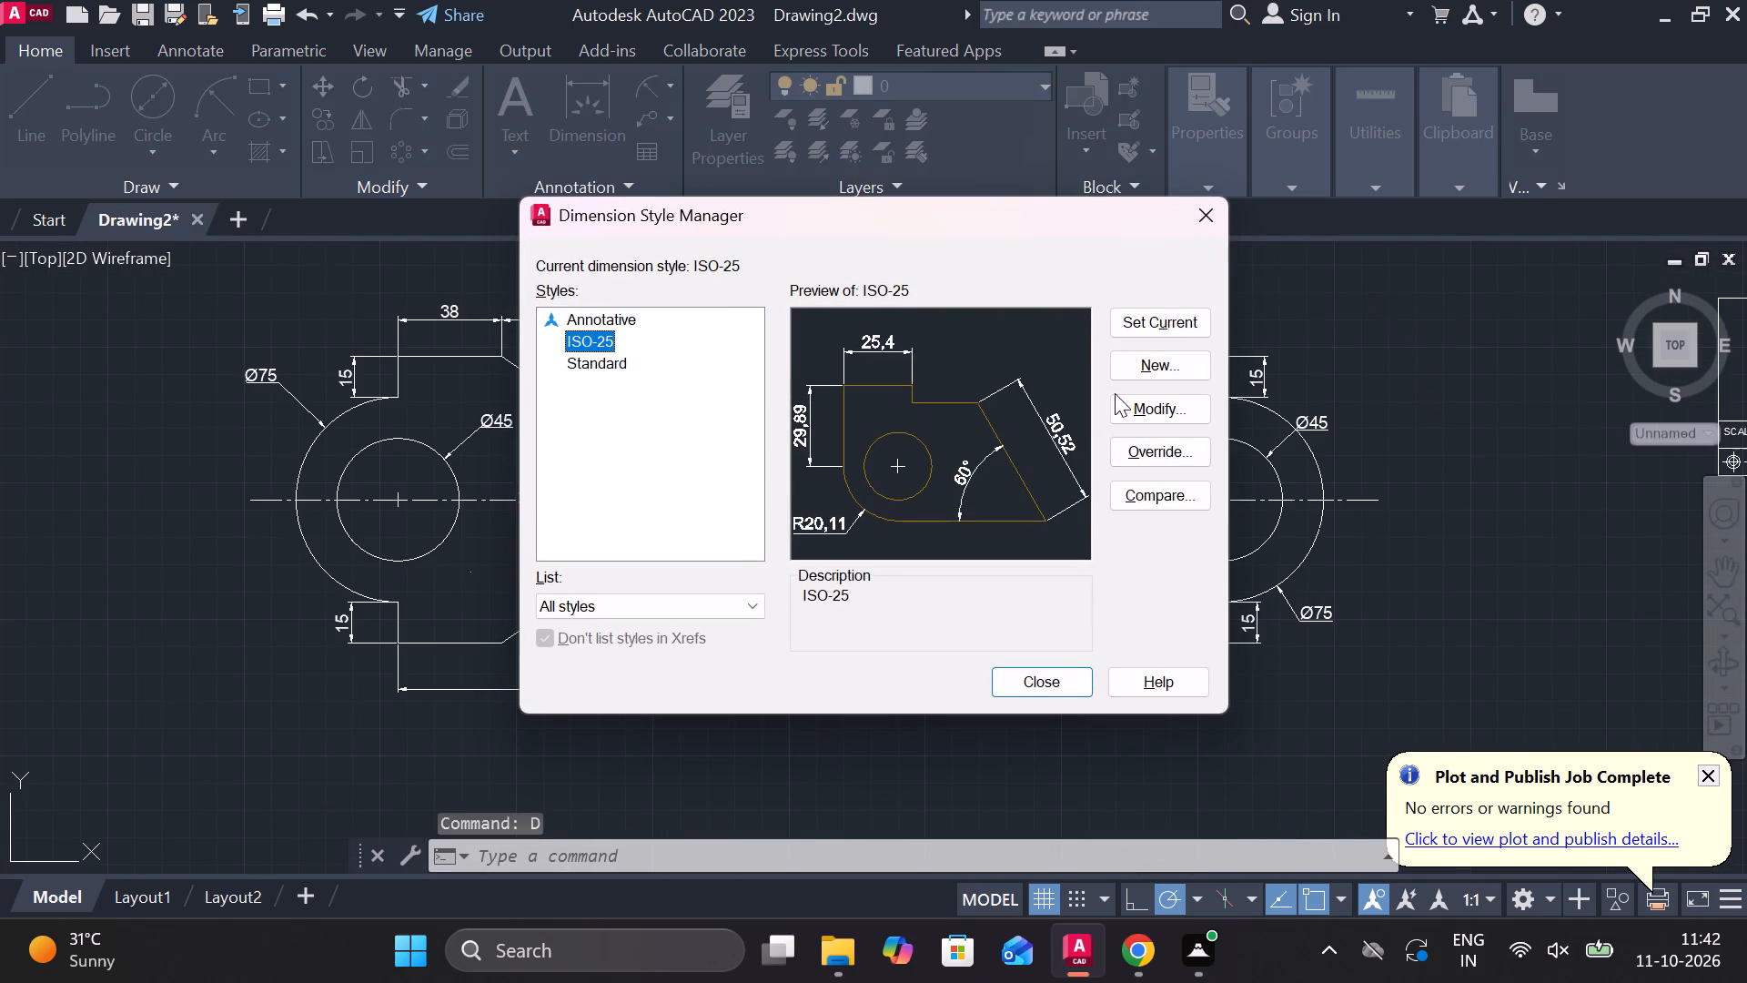
click(1176, 405)
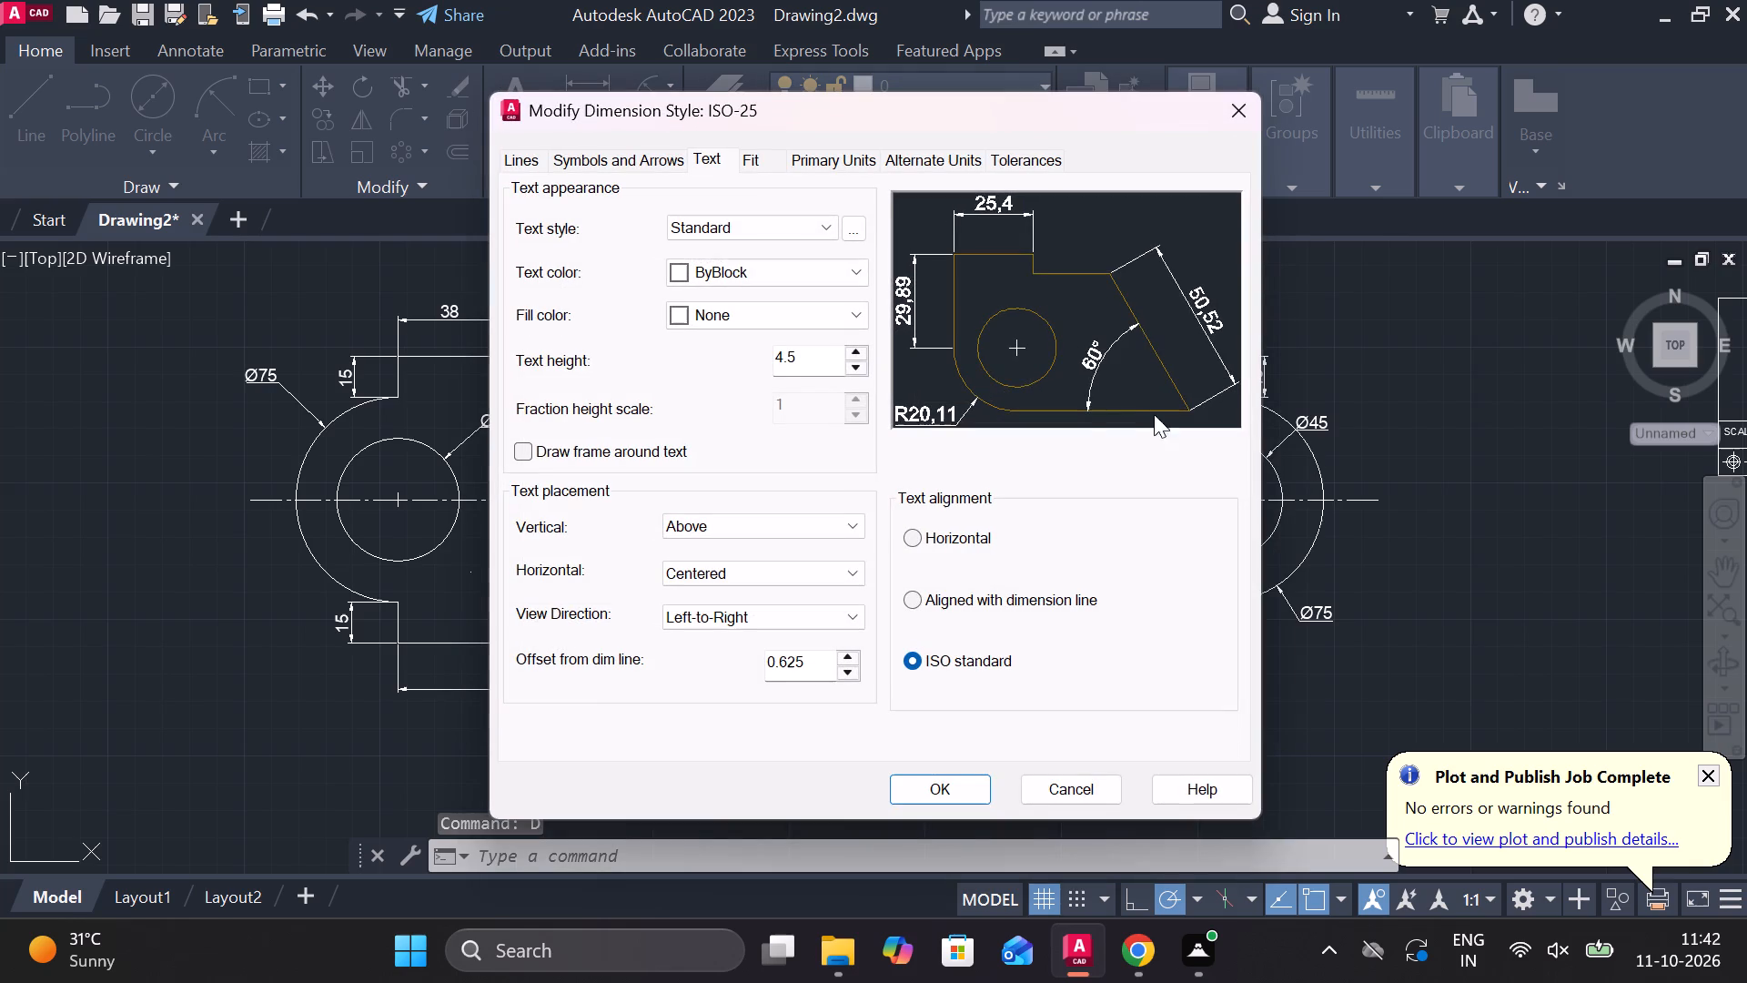
click(653, 155)
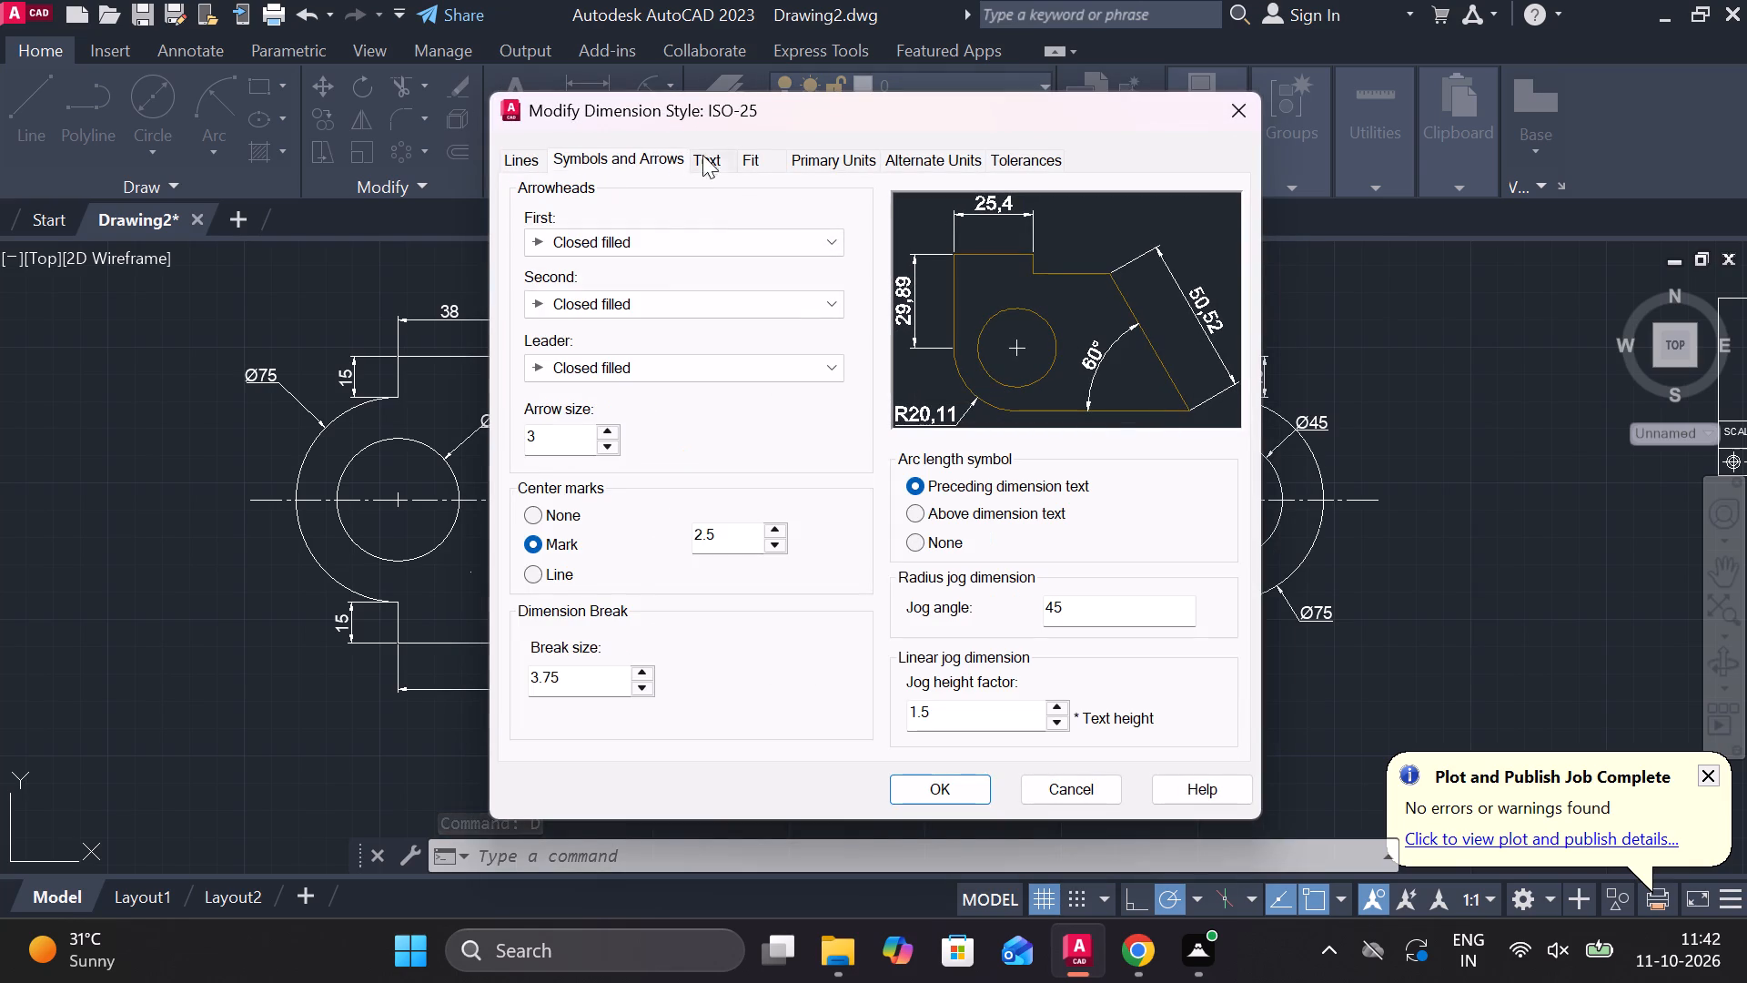
click(724, 153)
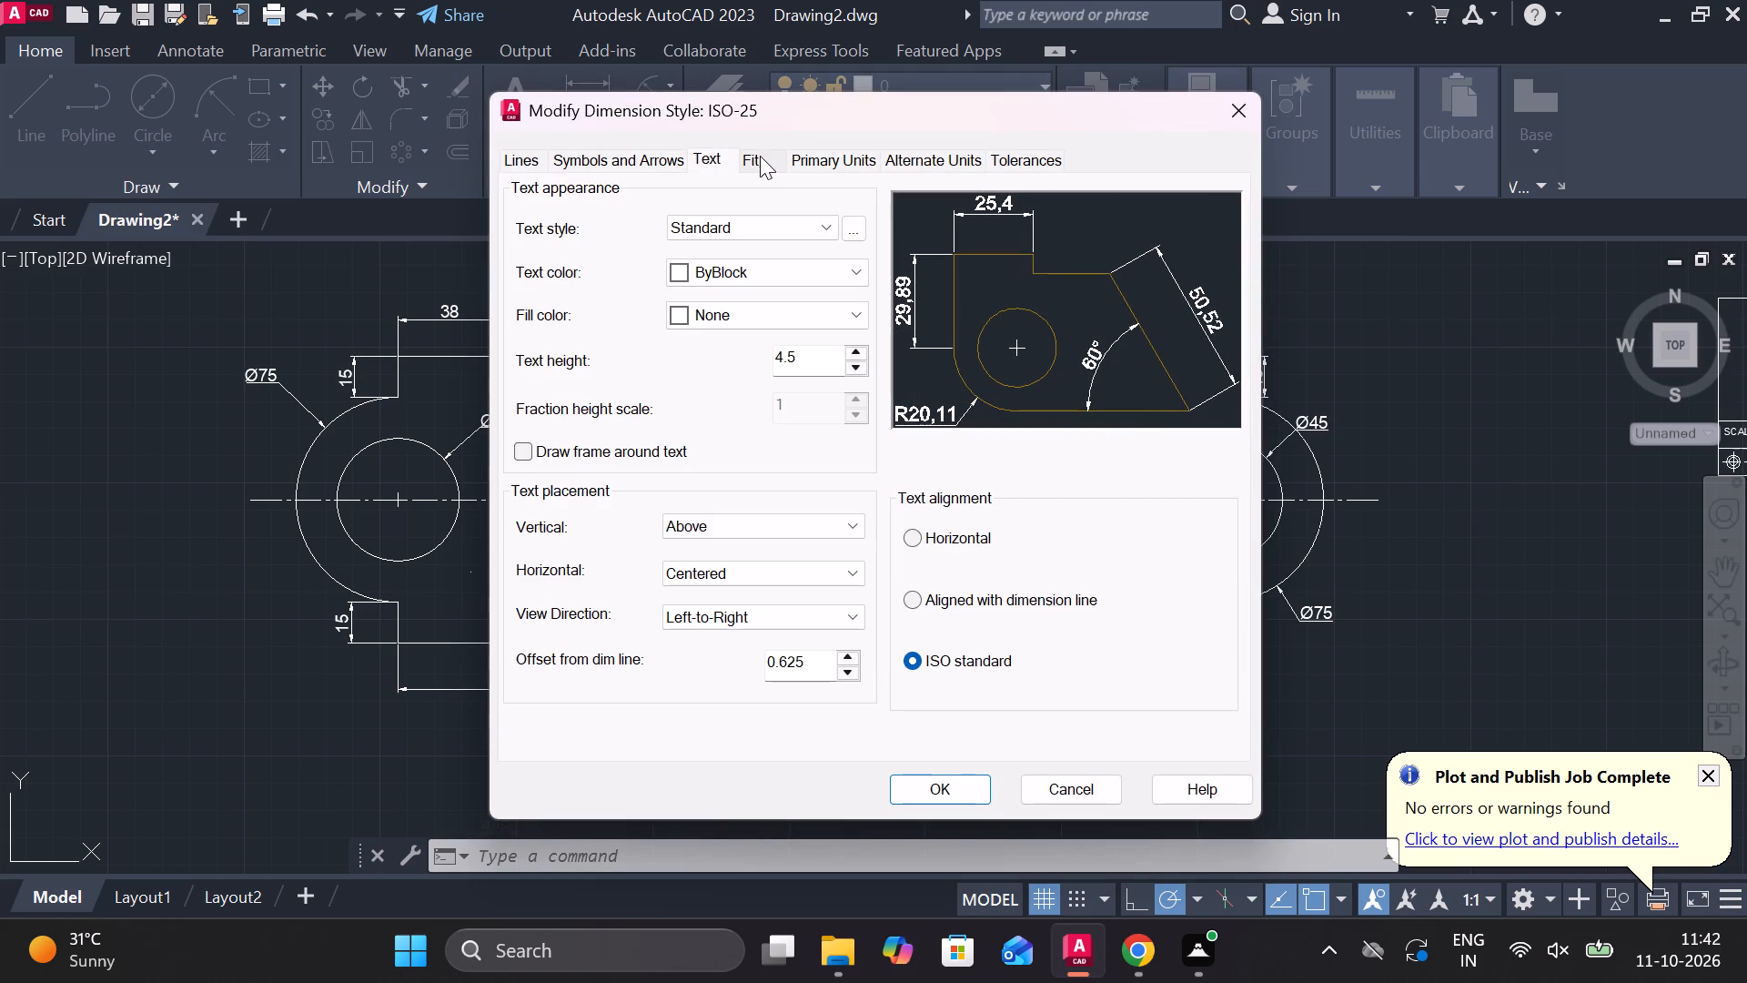
click(760, 156)
click(1523, 458)
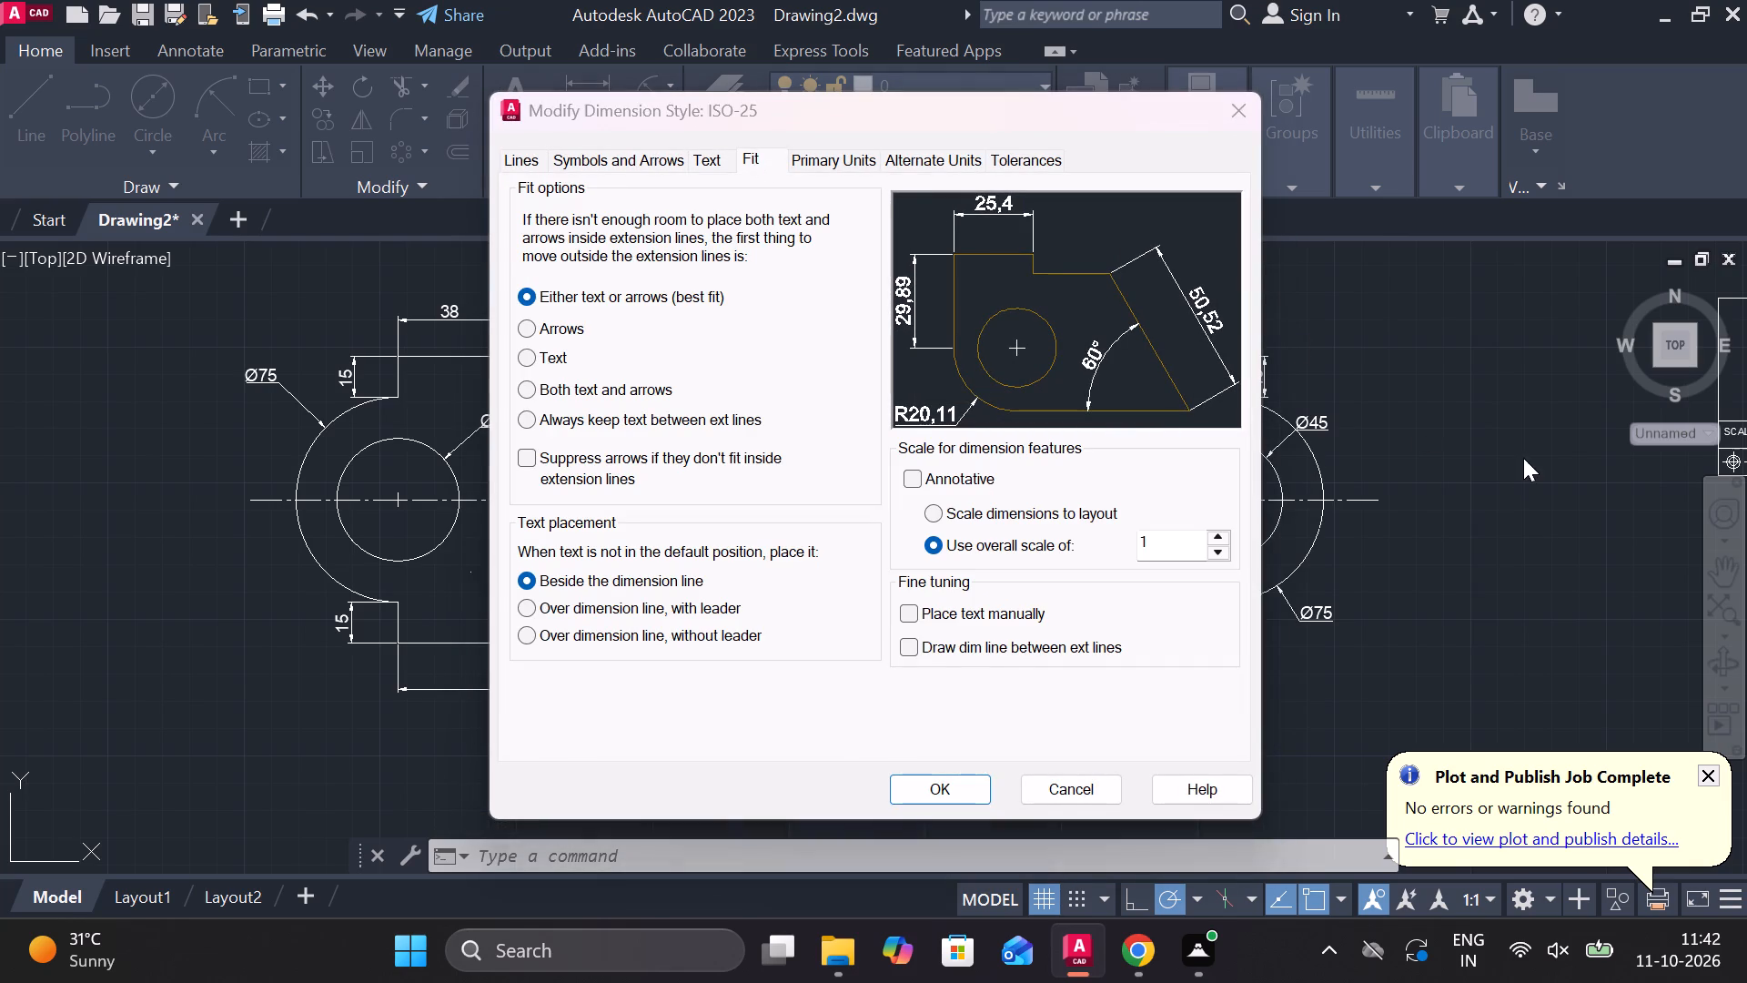
click(1072, 785)
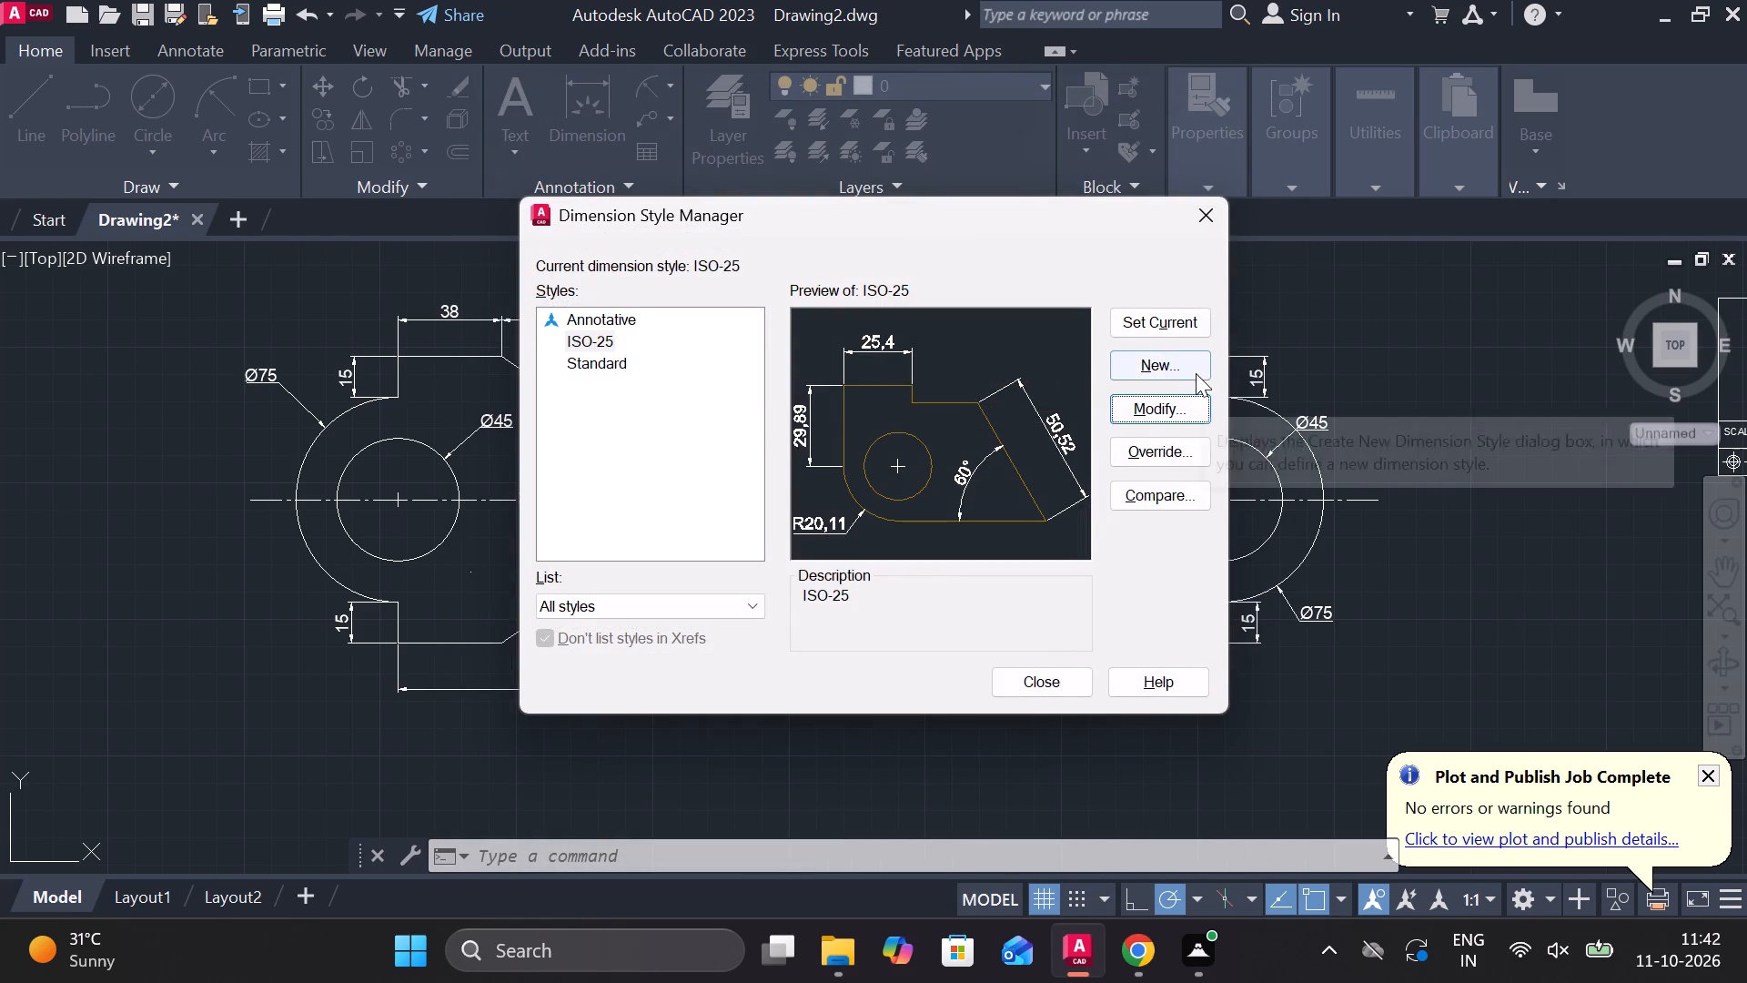
click(1146, 316)
click(1028, 679)
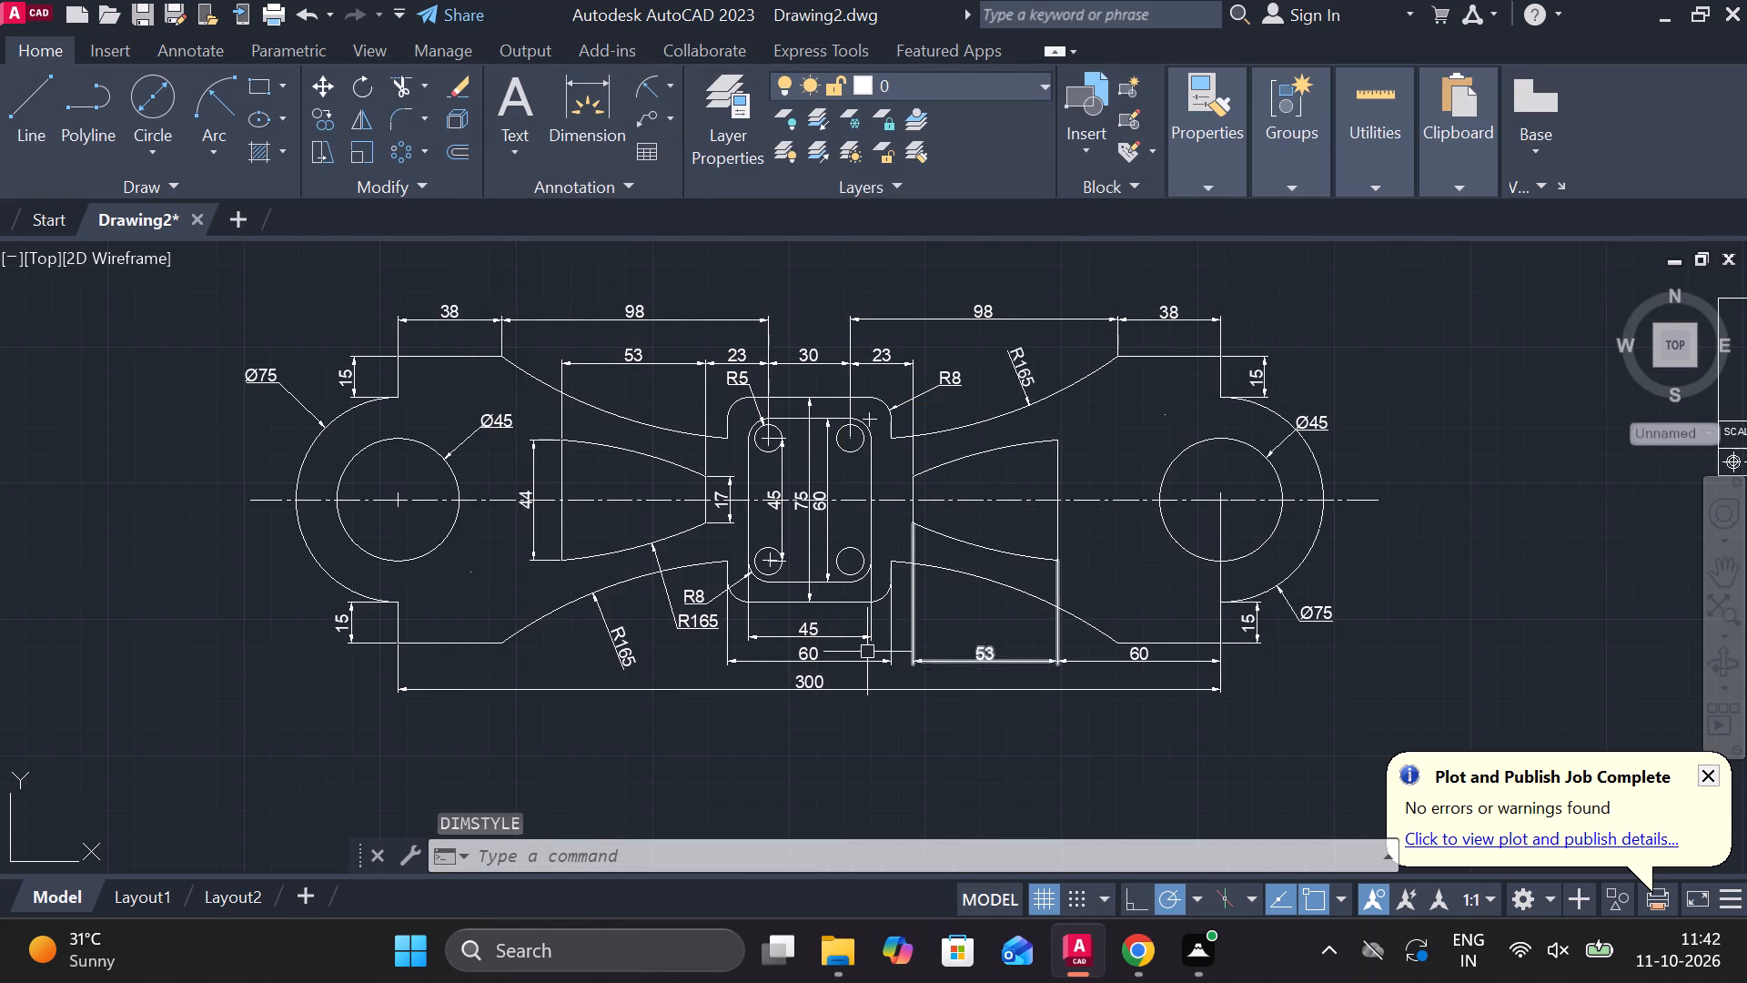
Examine the dimensioned part for the spacing and placement of its dimensions, especially those stacked below the centre portion.
scroll(439, 533, up, 1)
scroll(439, 533, down, 1)
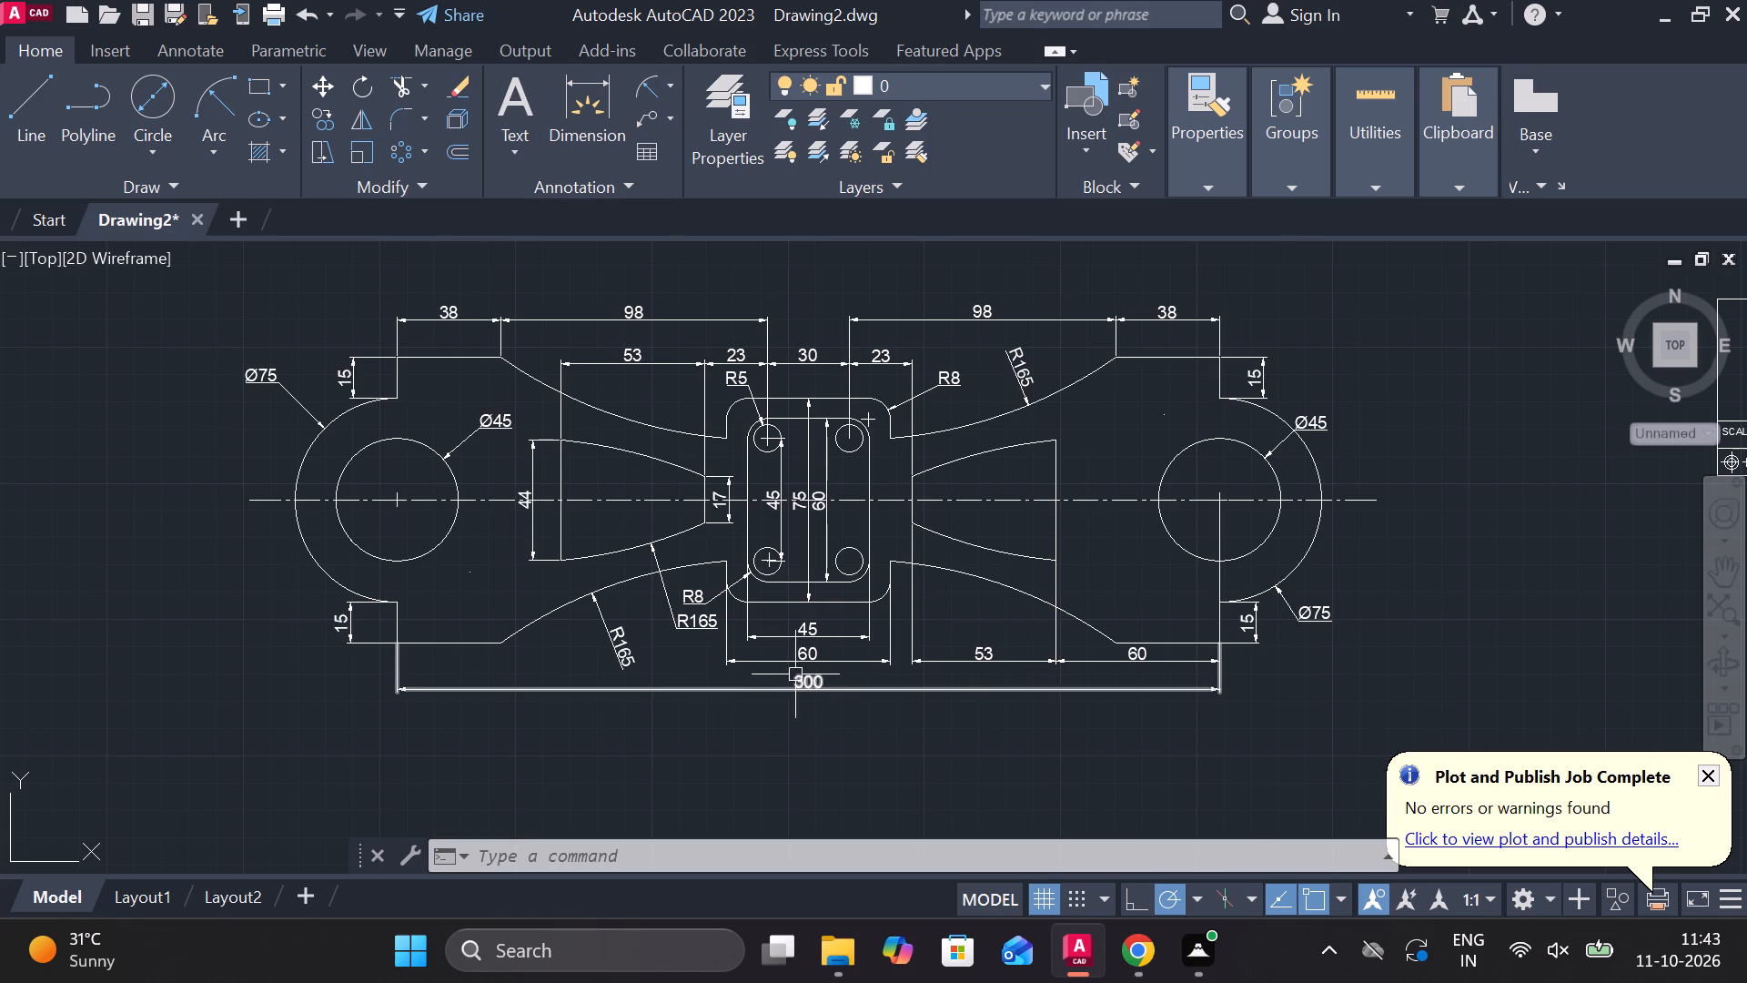
scroll(765, 610, up, 1)
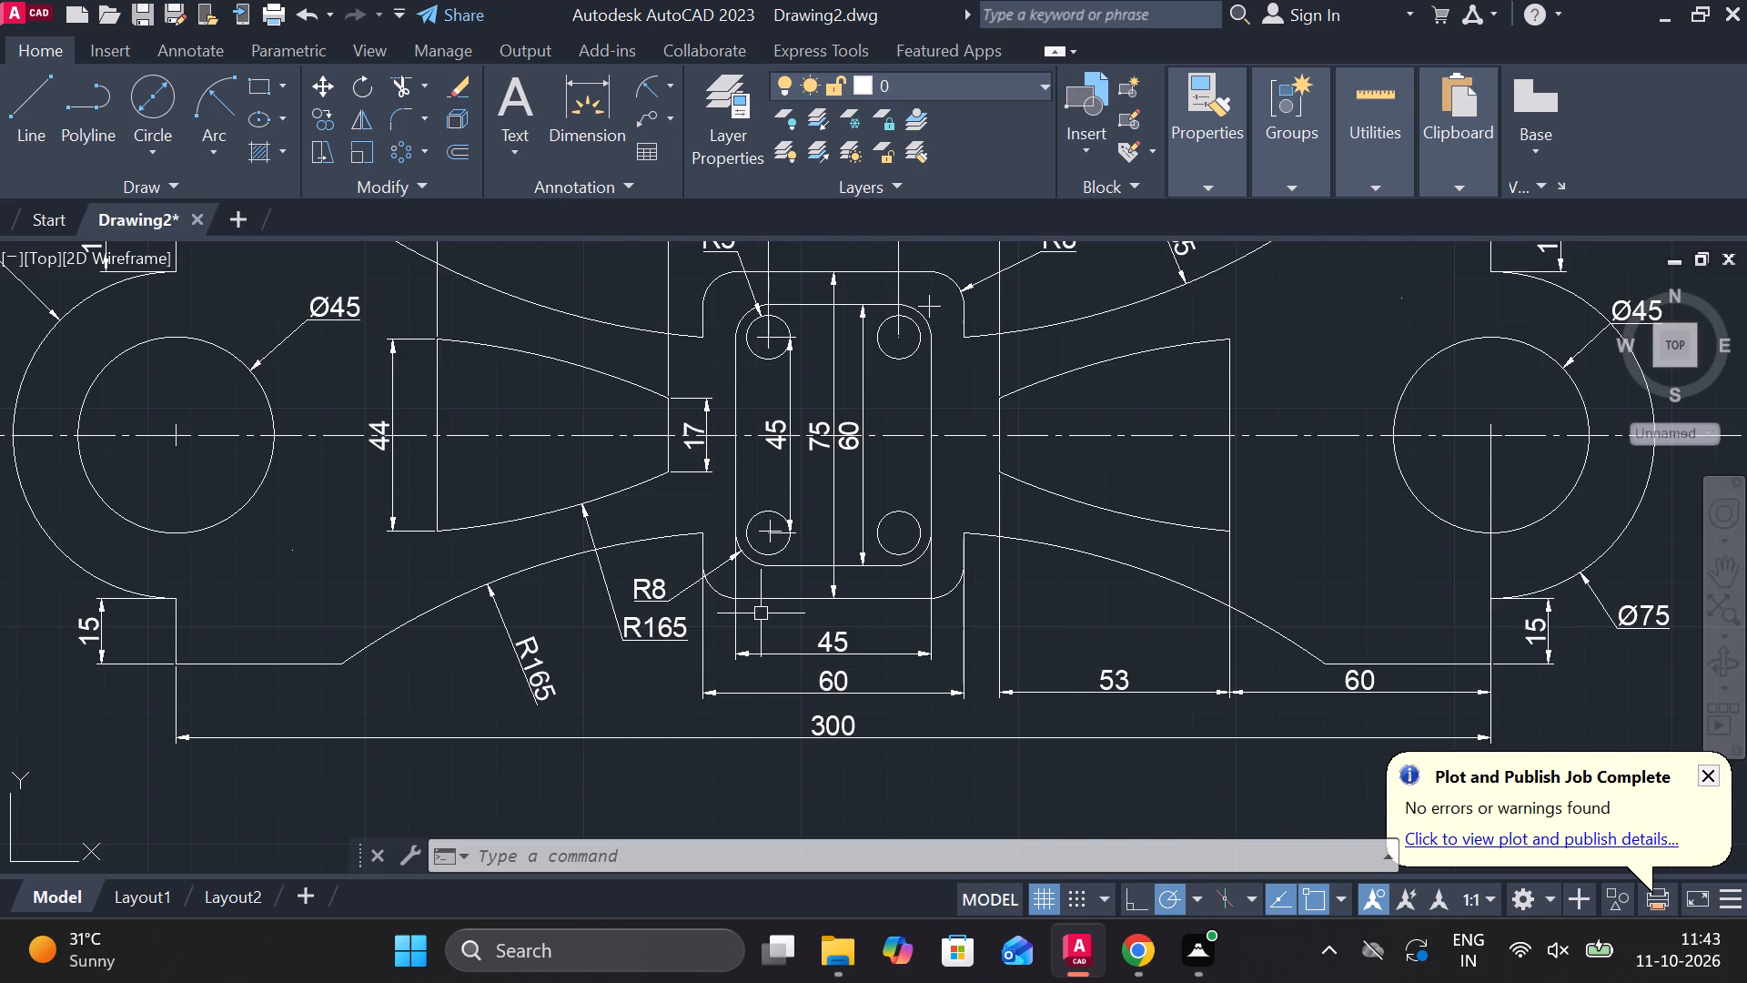
scroll(352, 480, down, 1)
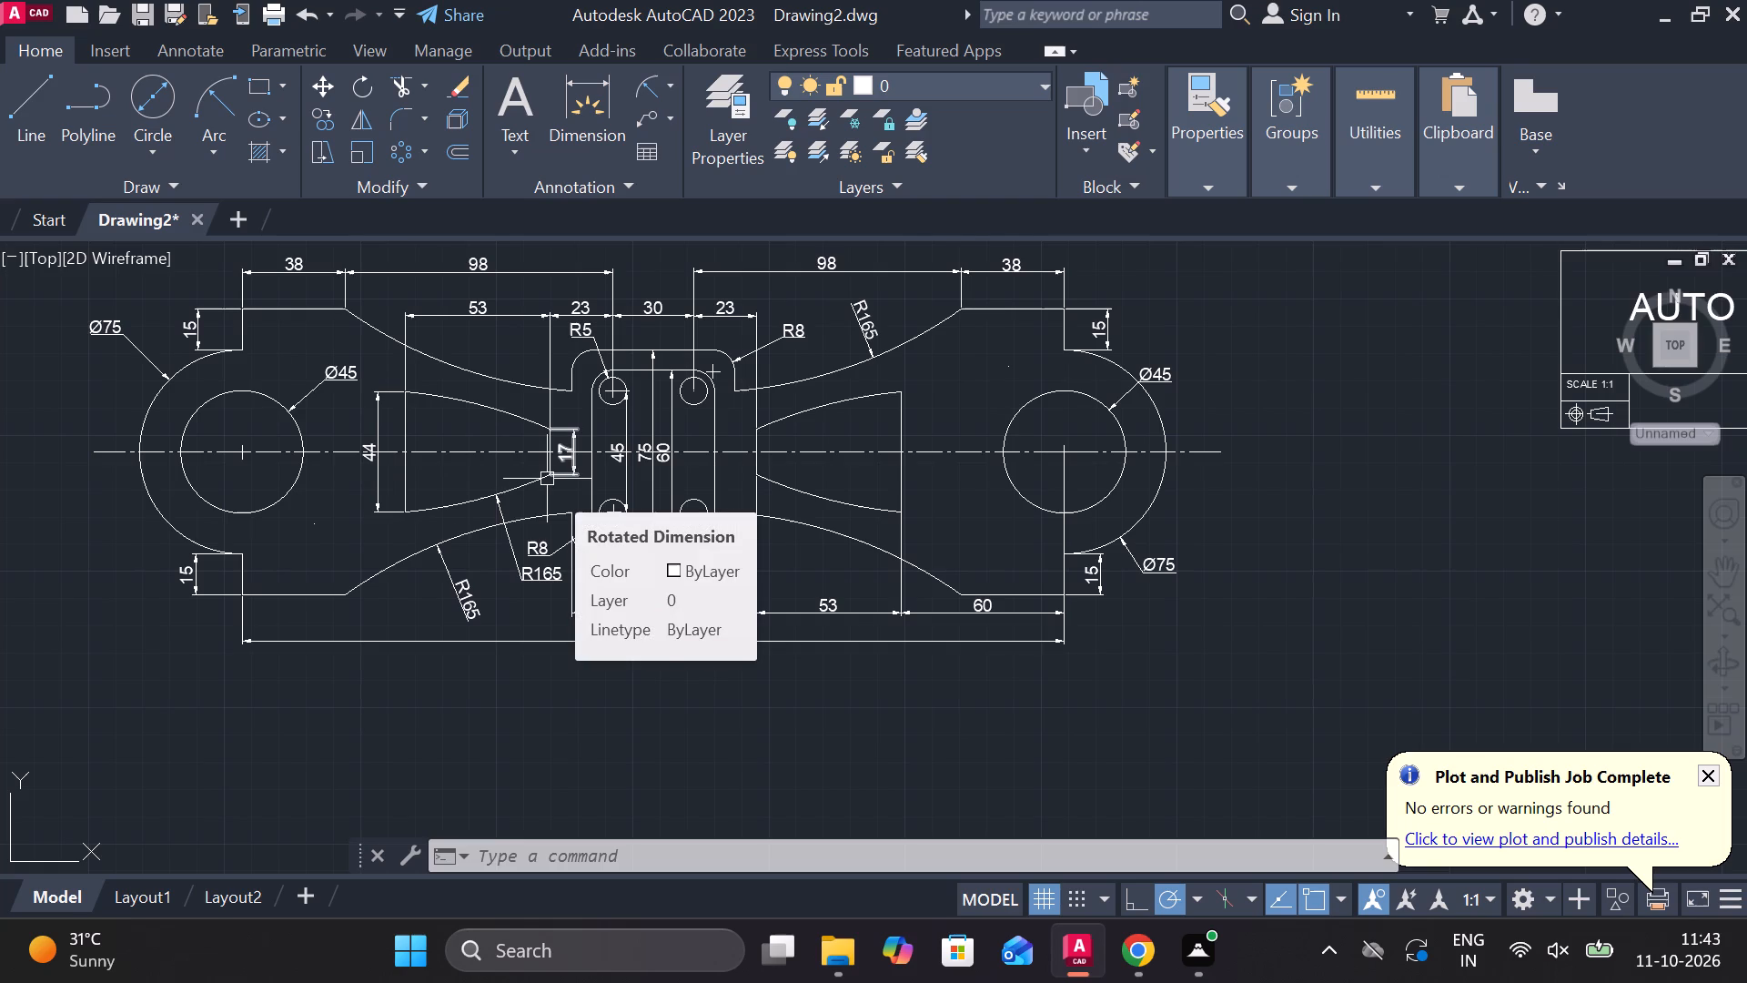
scroll(1250, 517, up, 1)
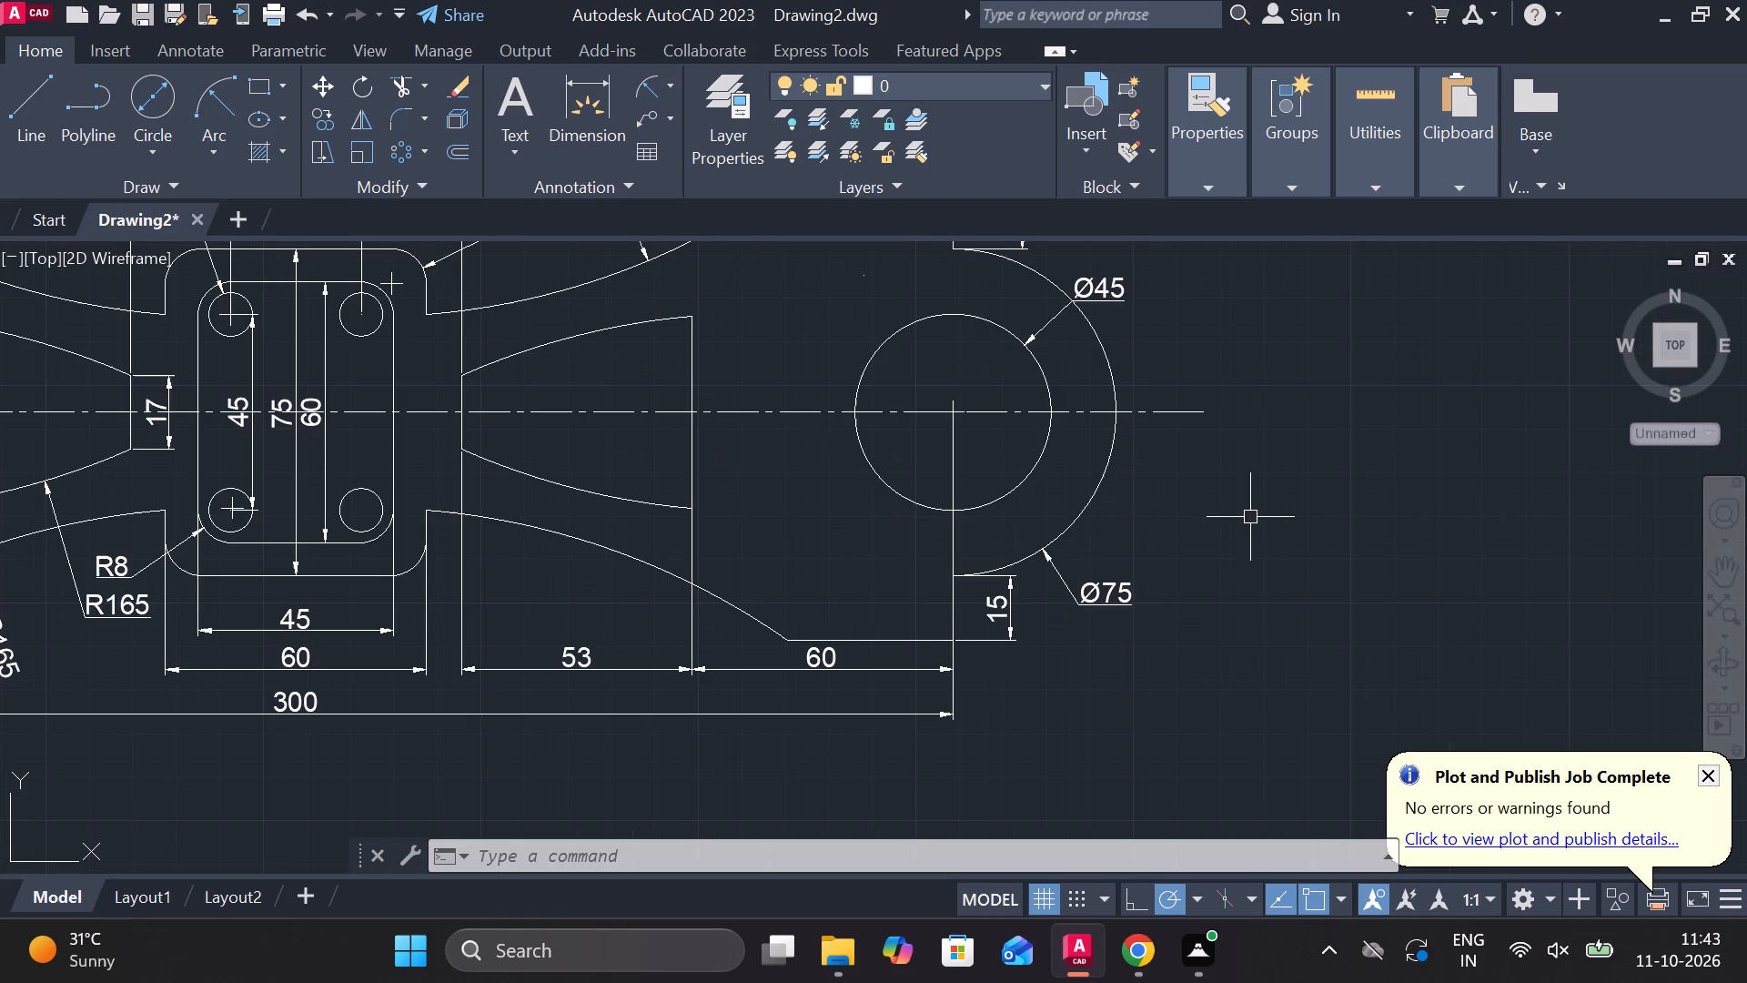
scroll(694, 579, up, 1)
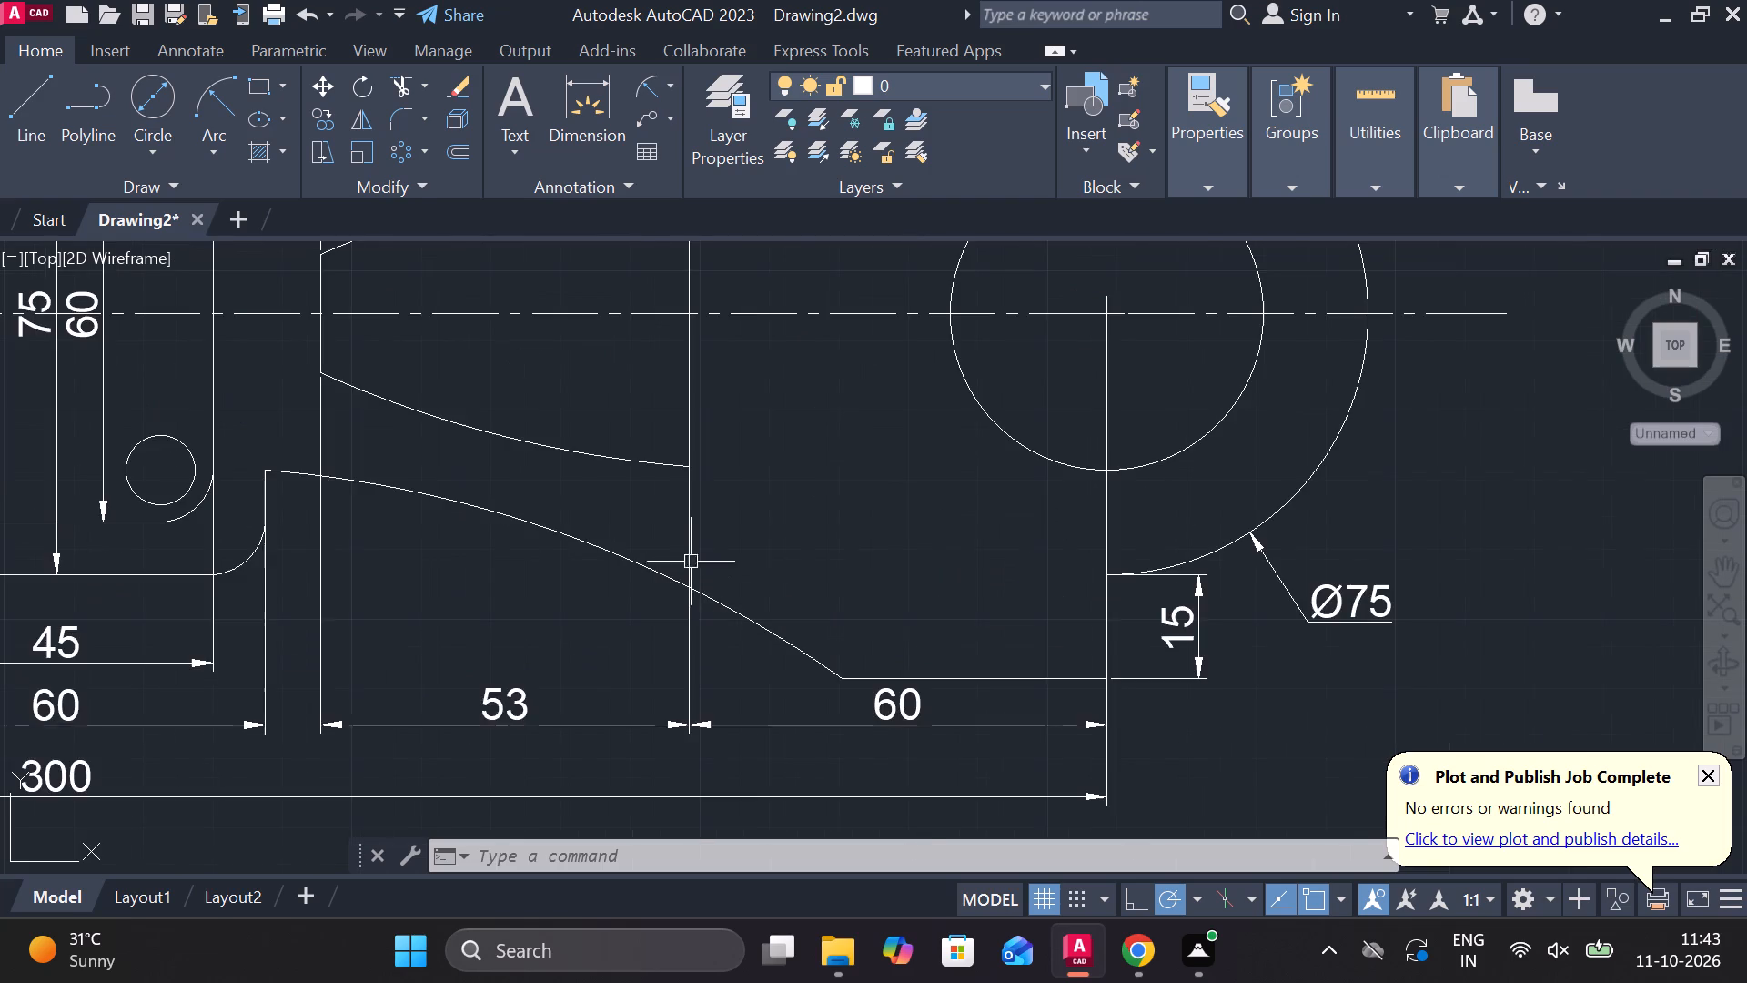
scroll(737, 512, down, 2)
middle_drag(542, 736, 618, 769)
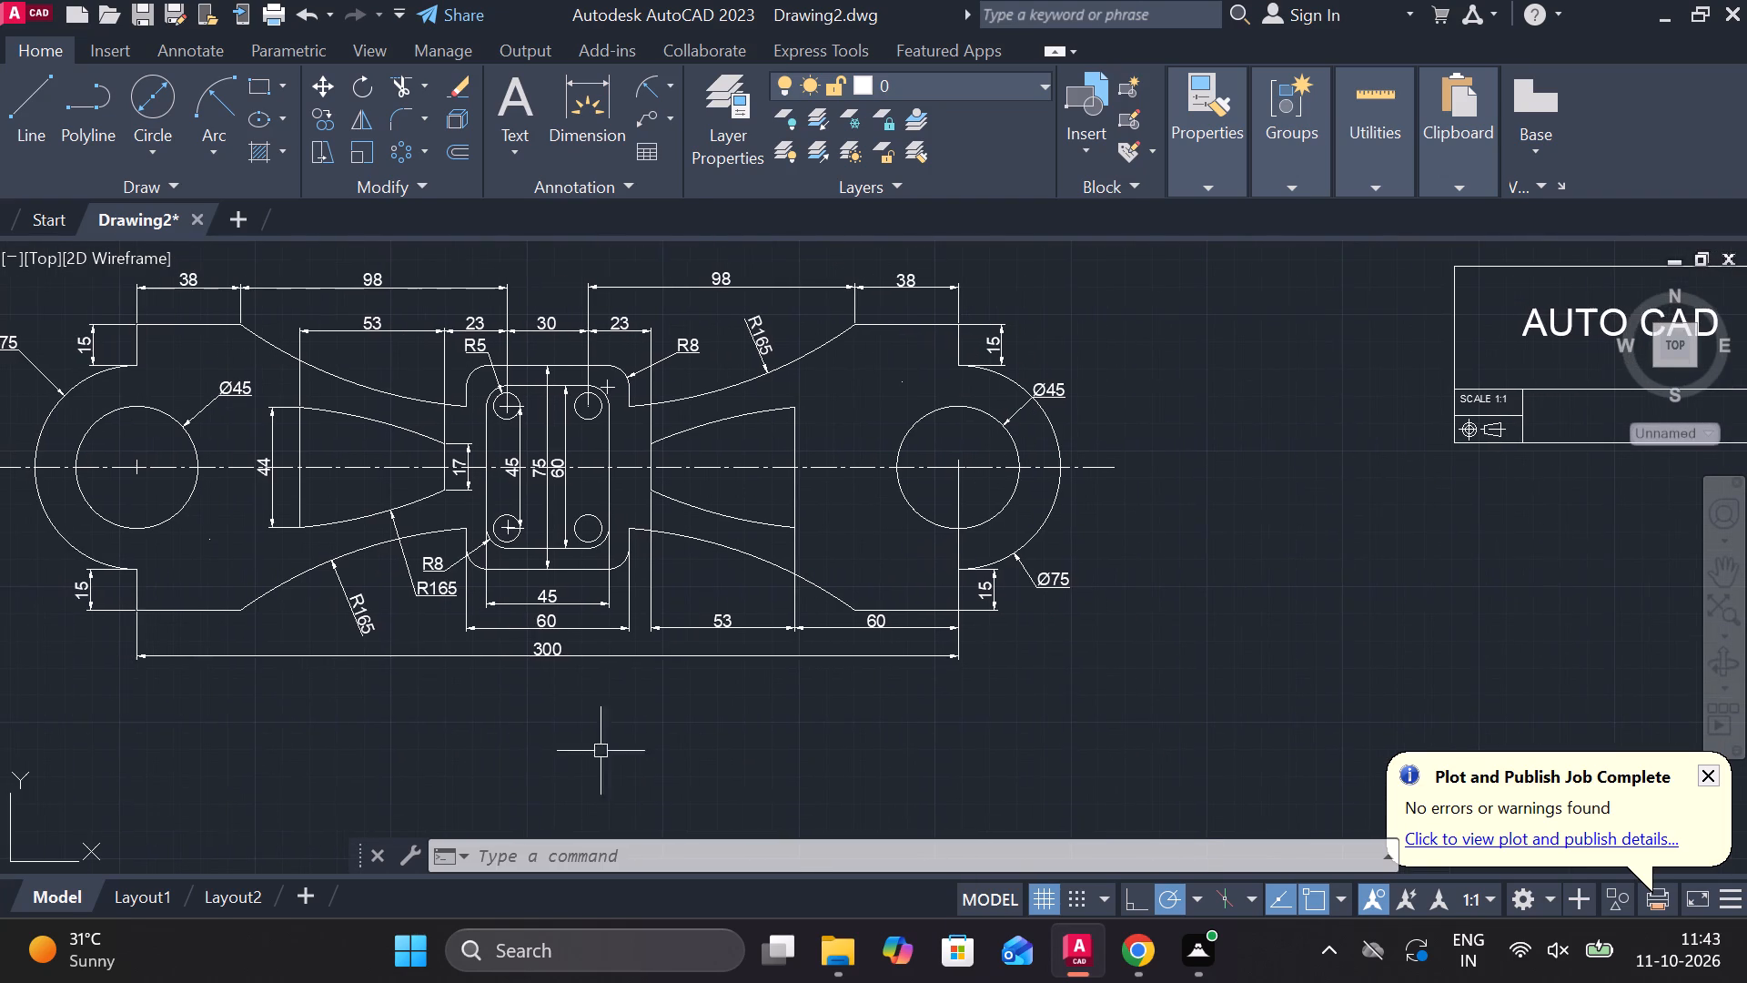
middle_drag(428, 700, 511, 724)
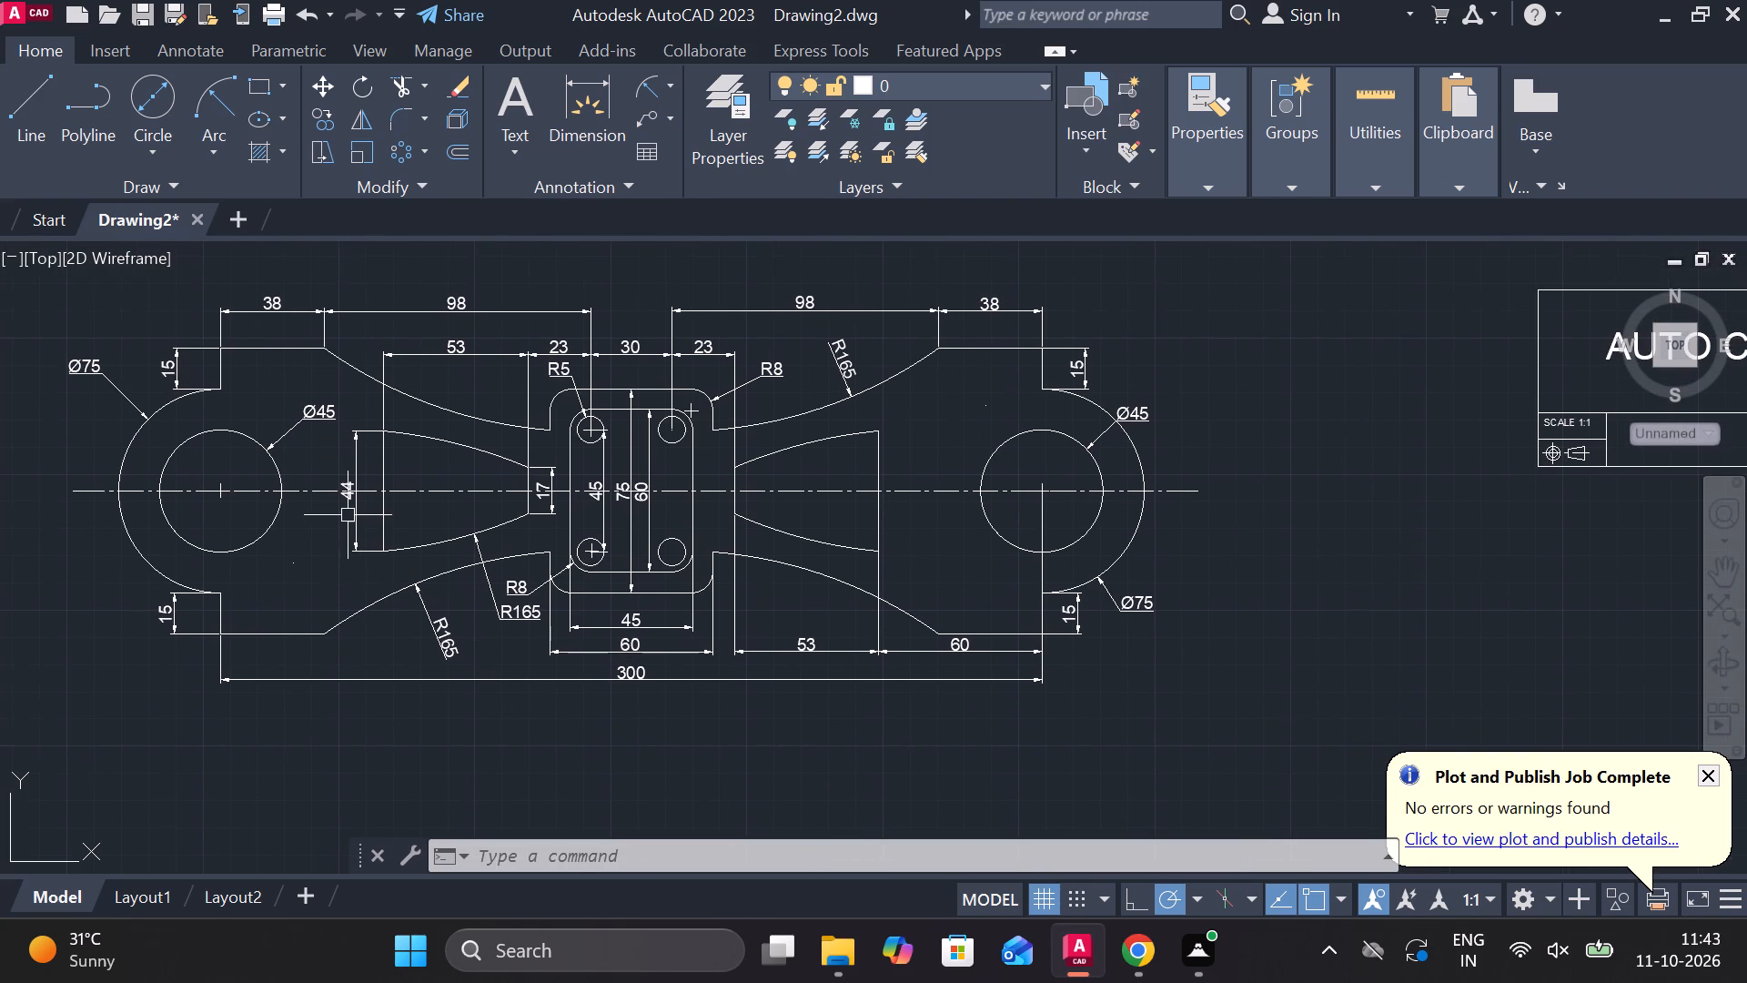
scroll(348, 513, up, 1)
scroll(348, 513, down, 2)
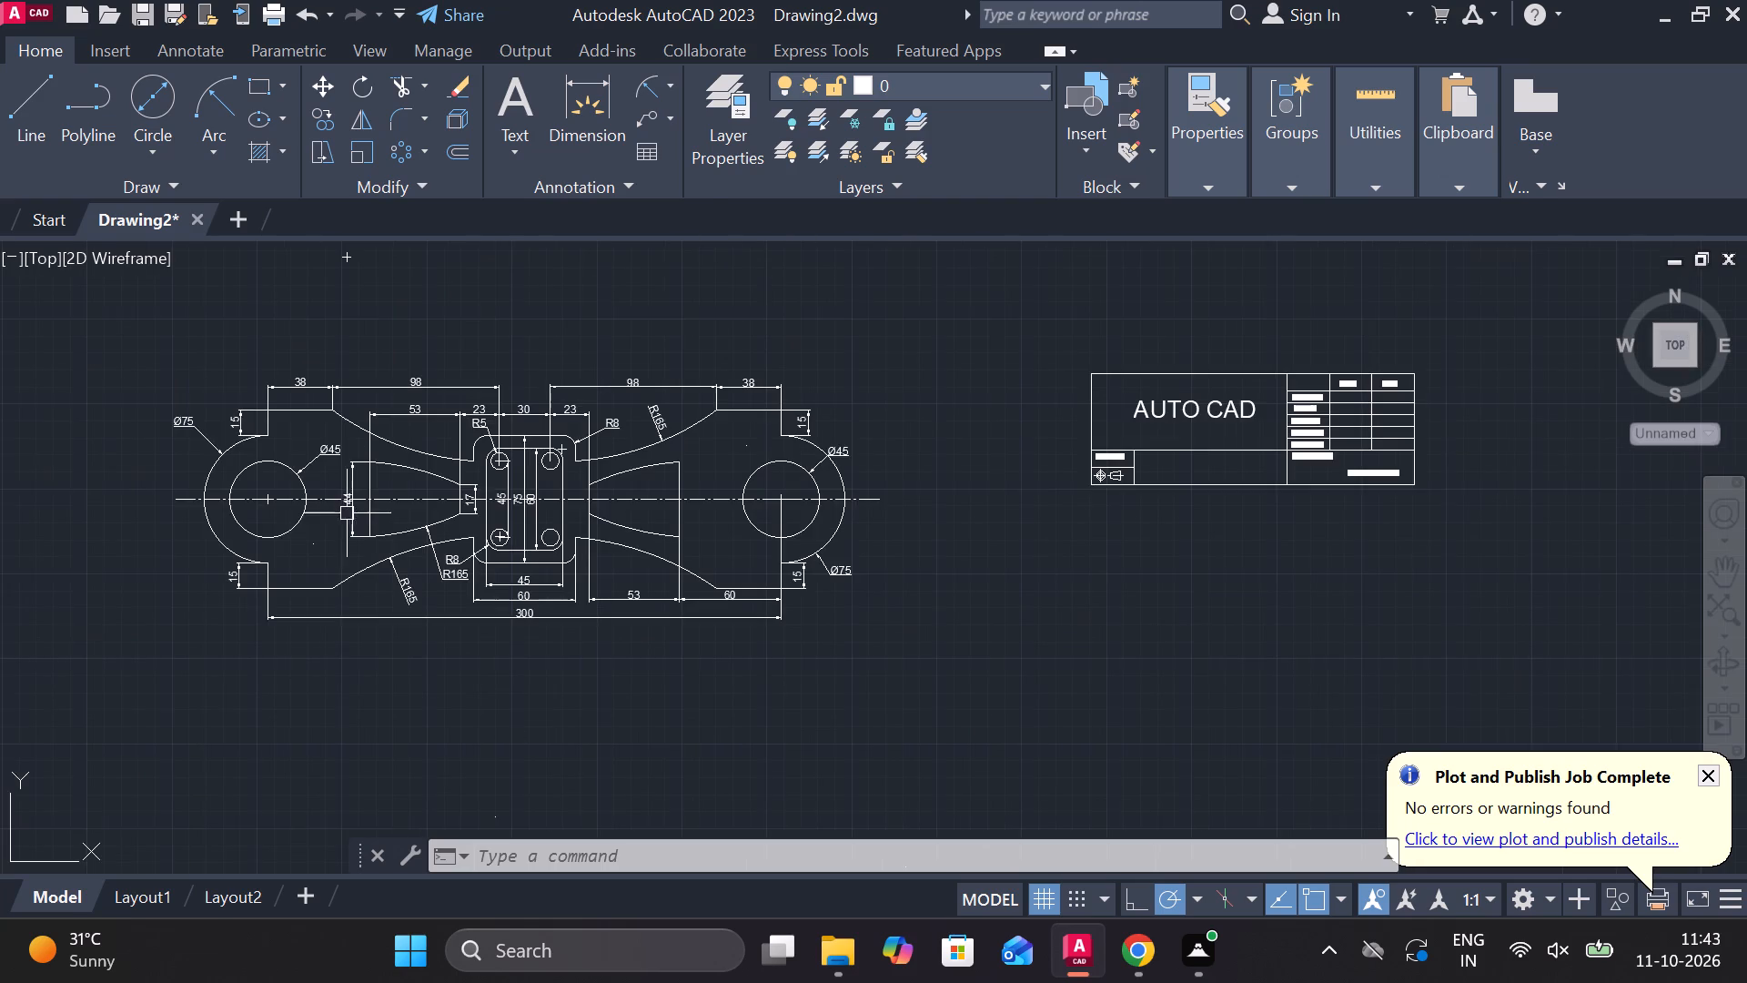
scroll(298, 541, up, 2)
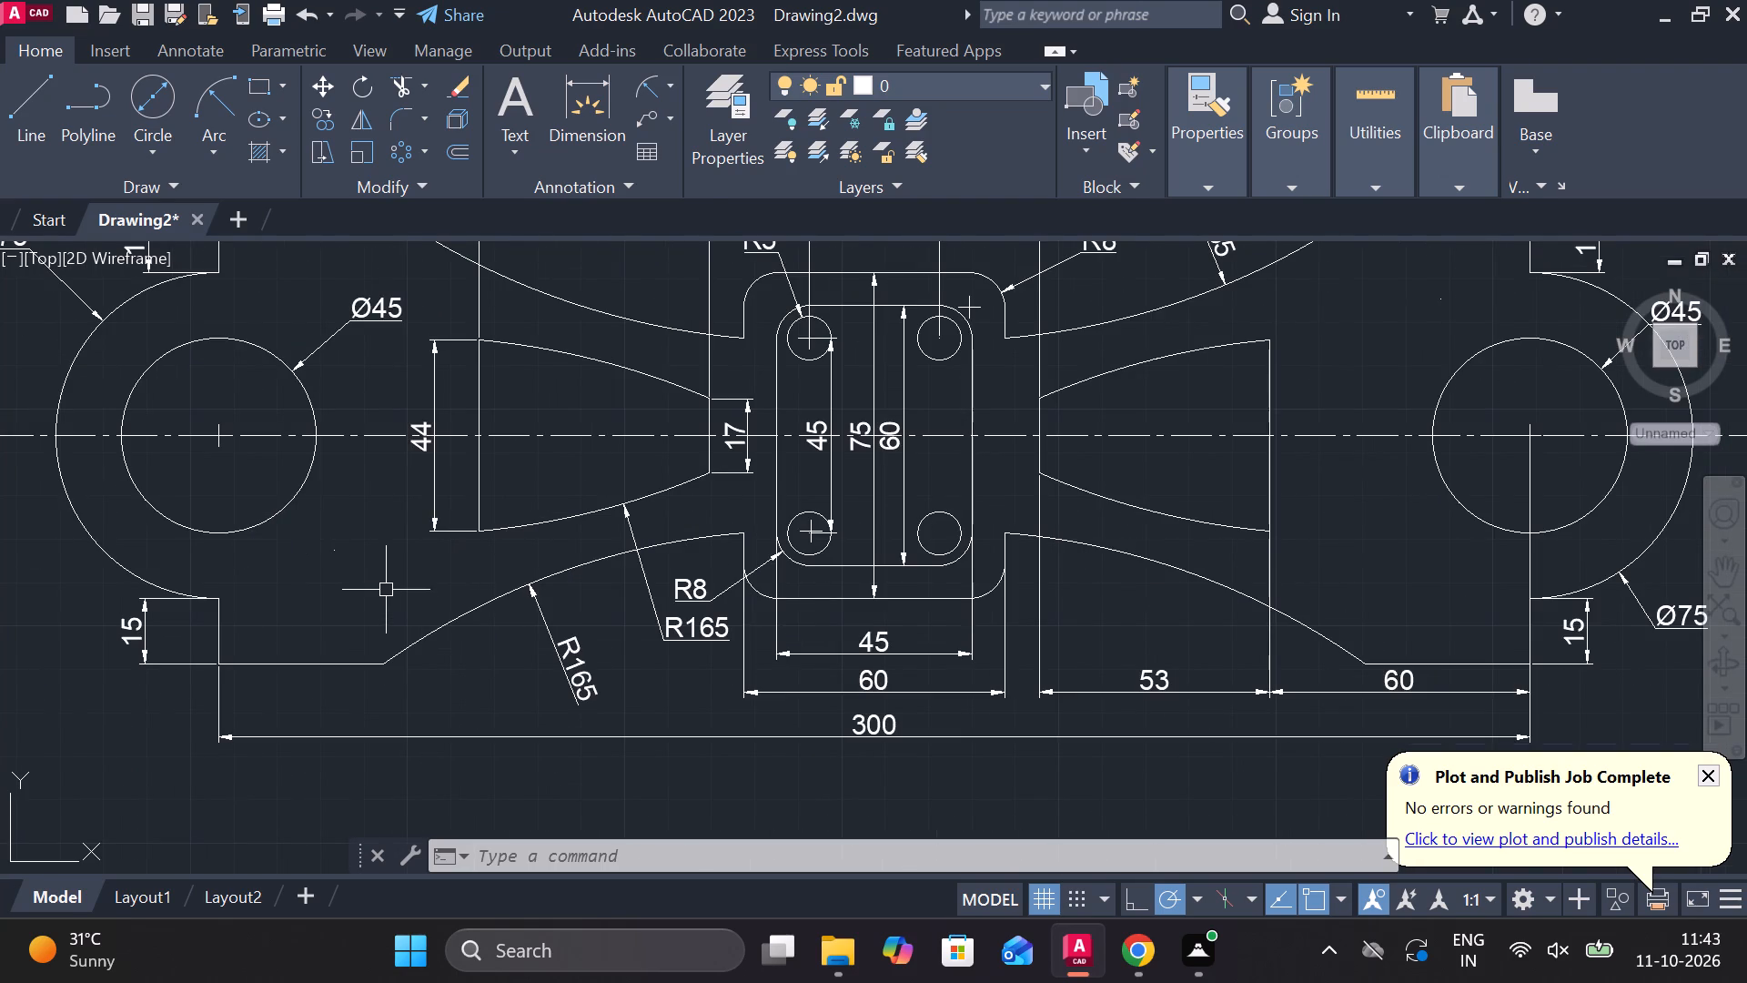
scroll(389, 589, down, 2)
scroll(557, 775, up, 1)
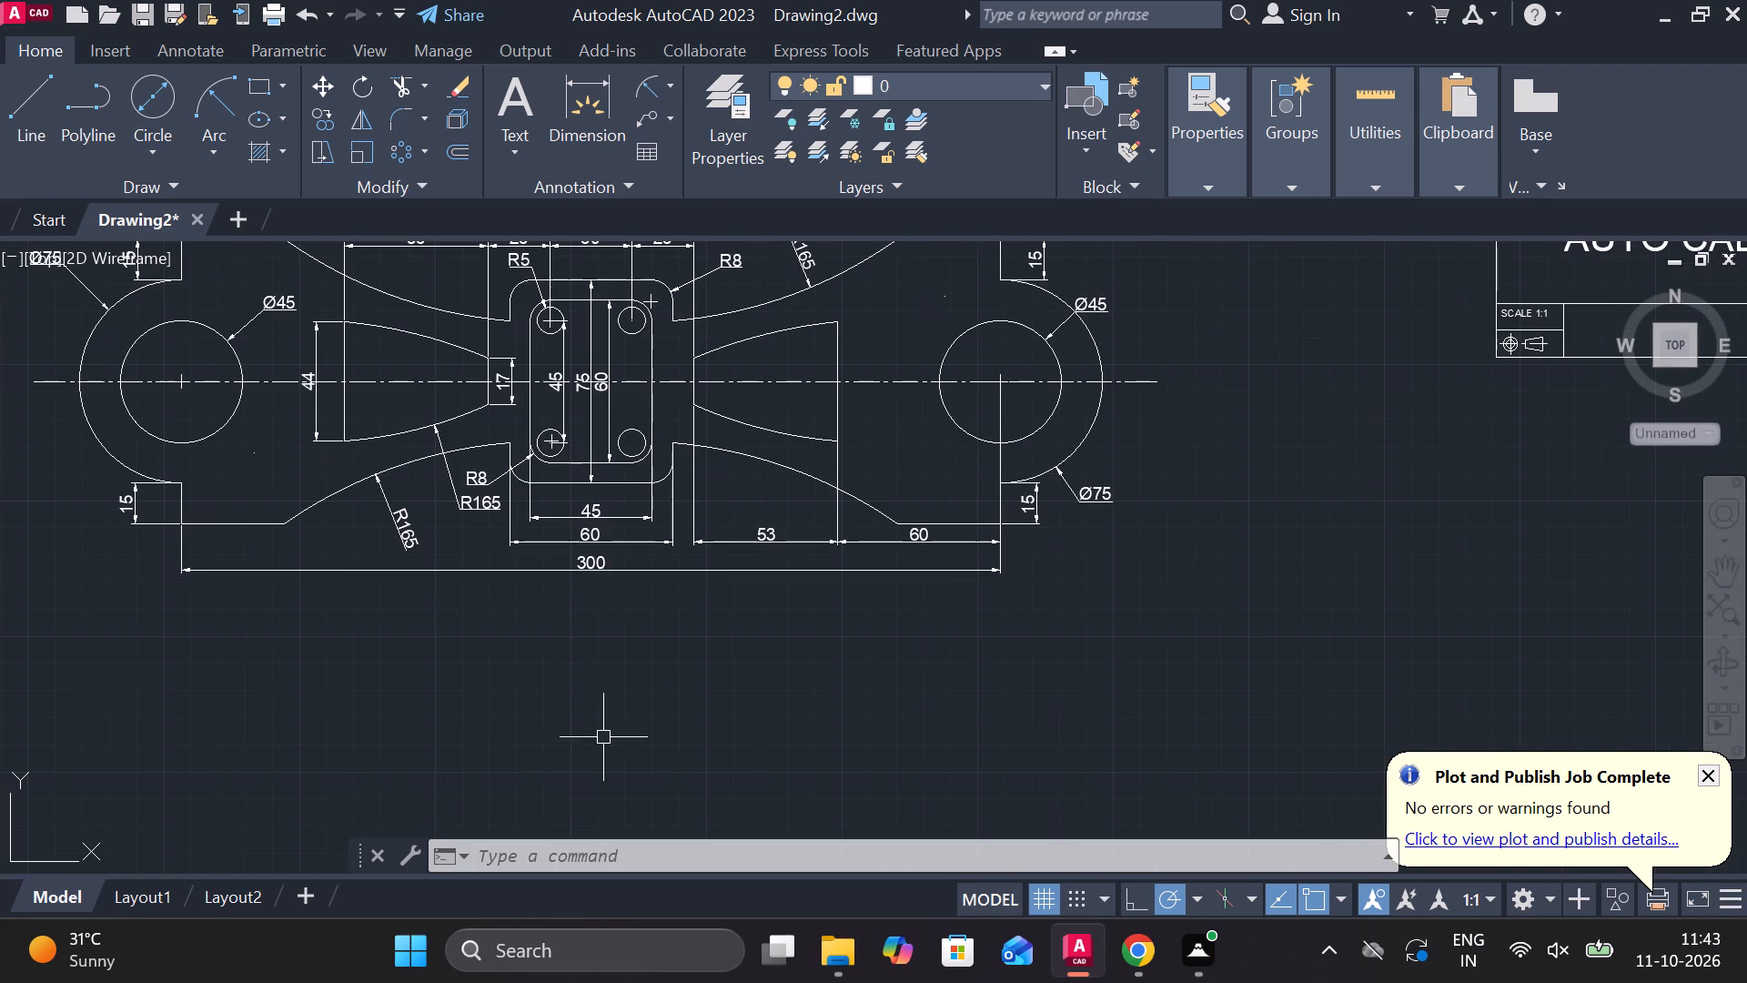
Move the 300, 60 and 45 horizontal dimensions below the part further down, spacing them out evenly in that stacking order.
scroll(608, 722, up, 1)
middle_drag(676, 537, 801, 616)
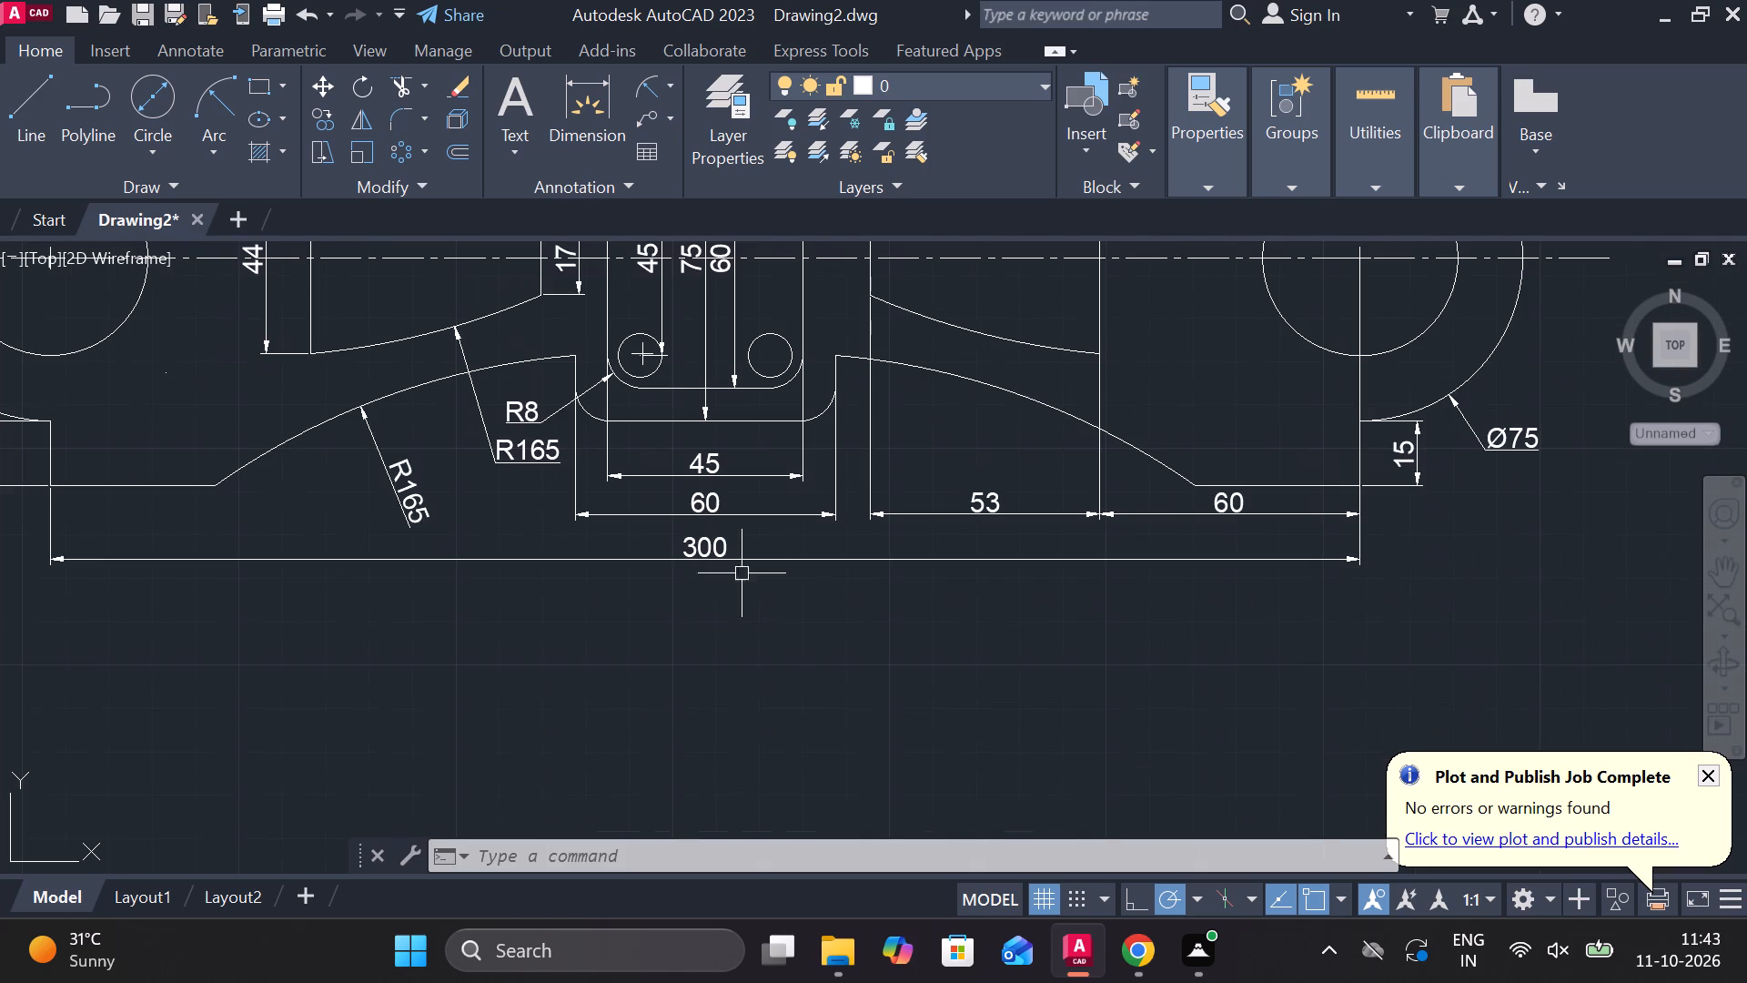
click(704, 547)
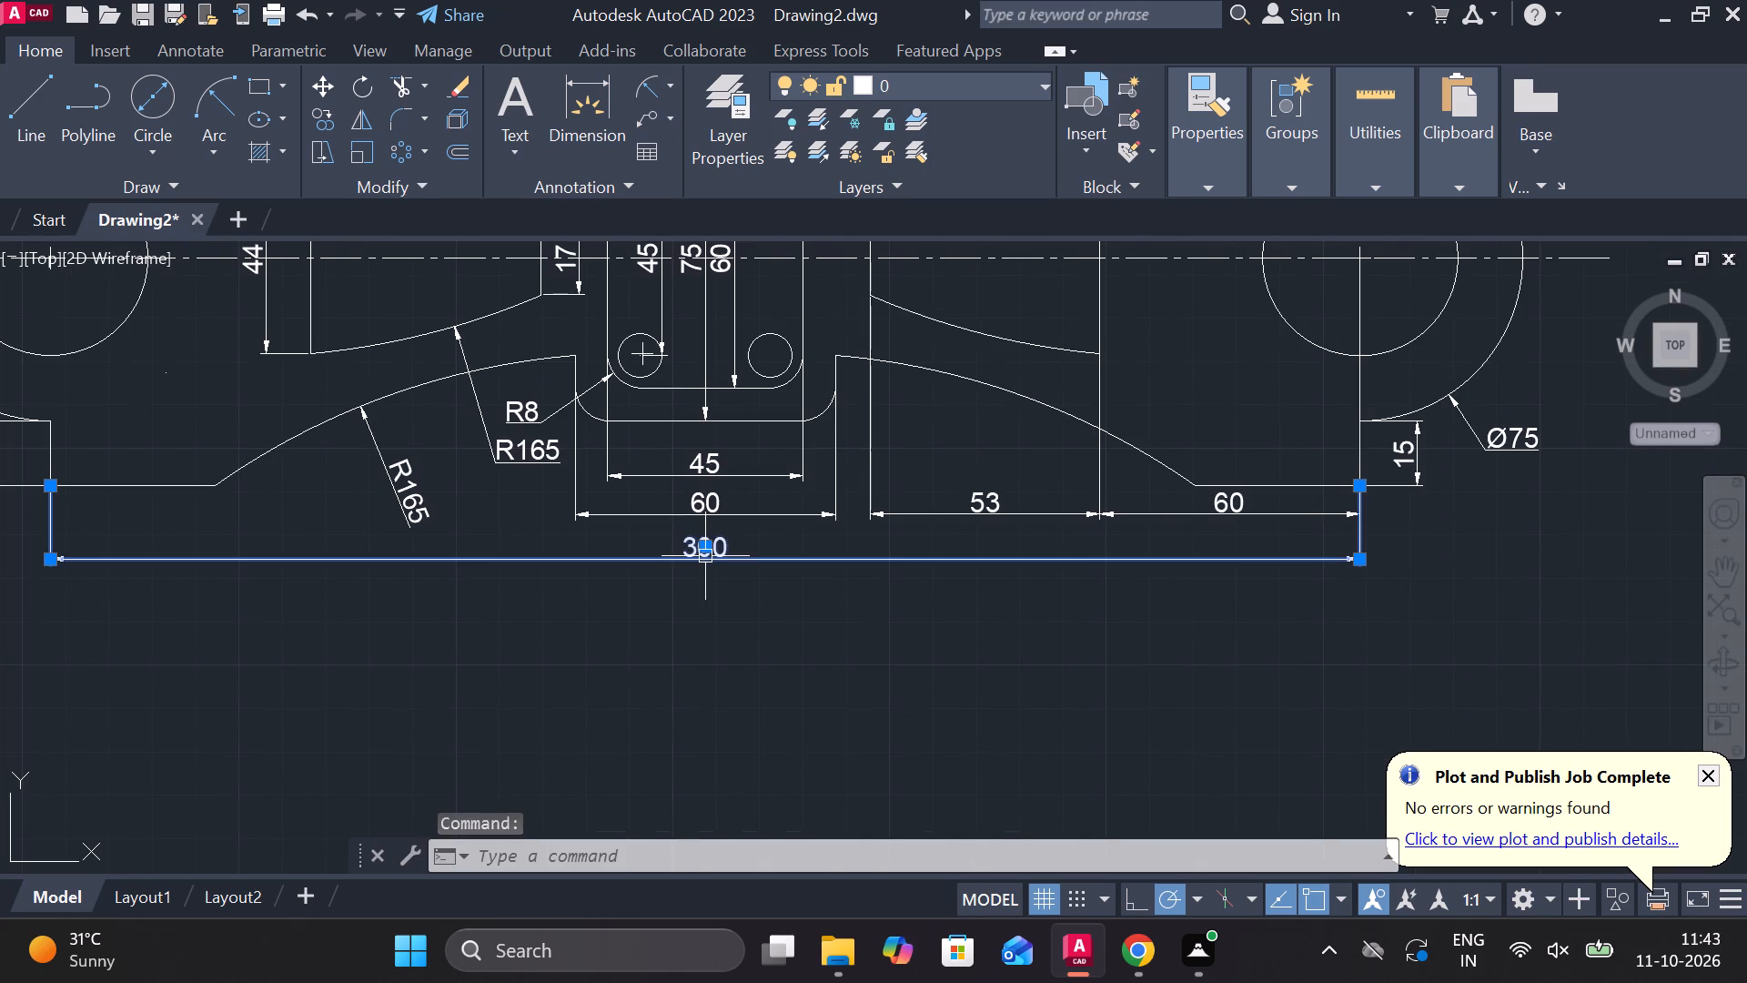
click(706, 550)
click(693, 644)
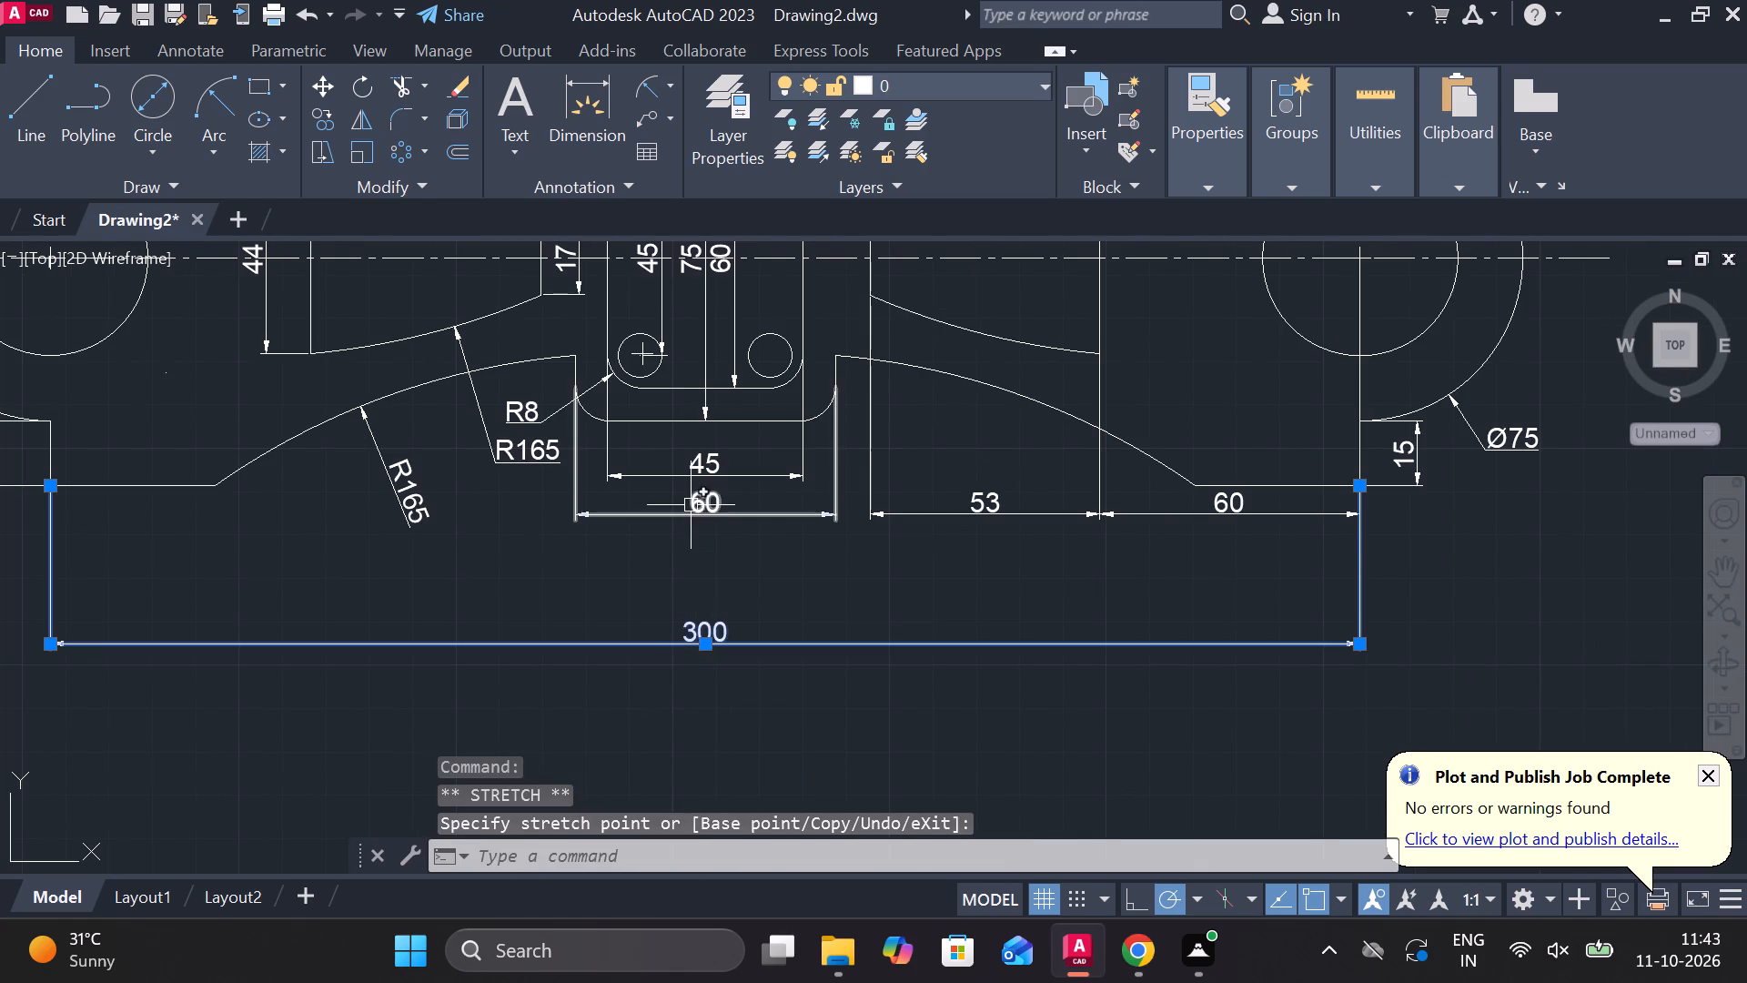
click(691, 505)
click(699, 502)
click(696, 582)
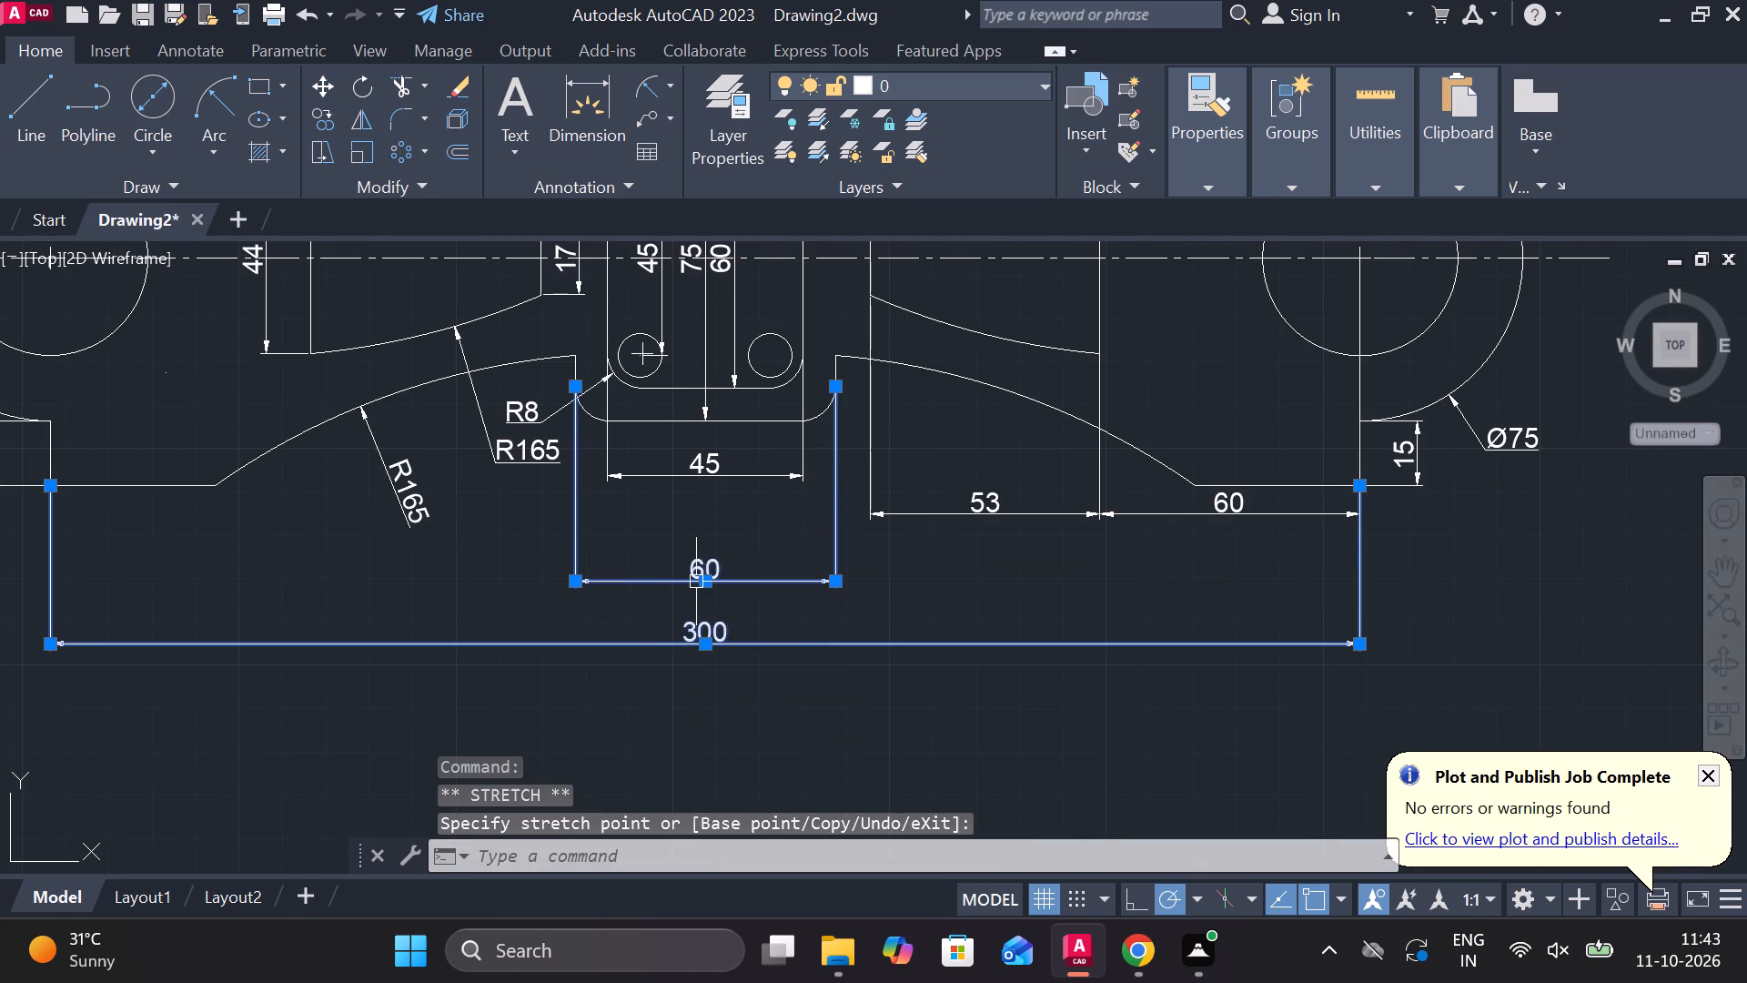
click(703, 473)
click(703, 464)
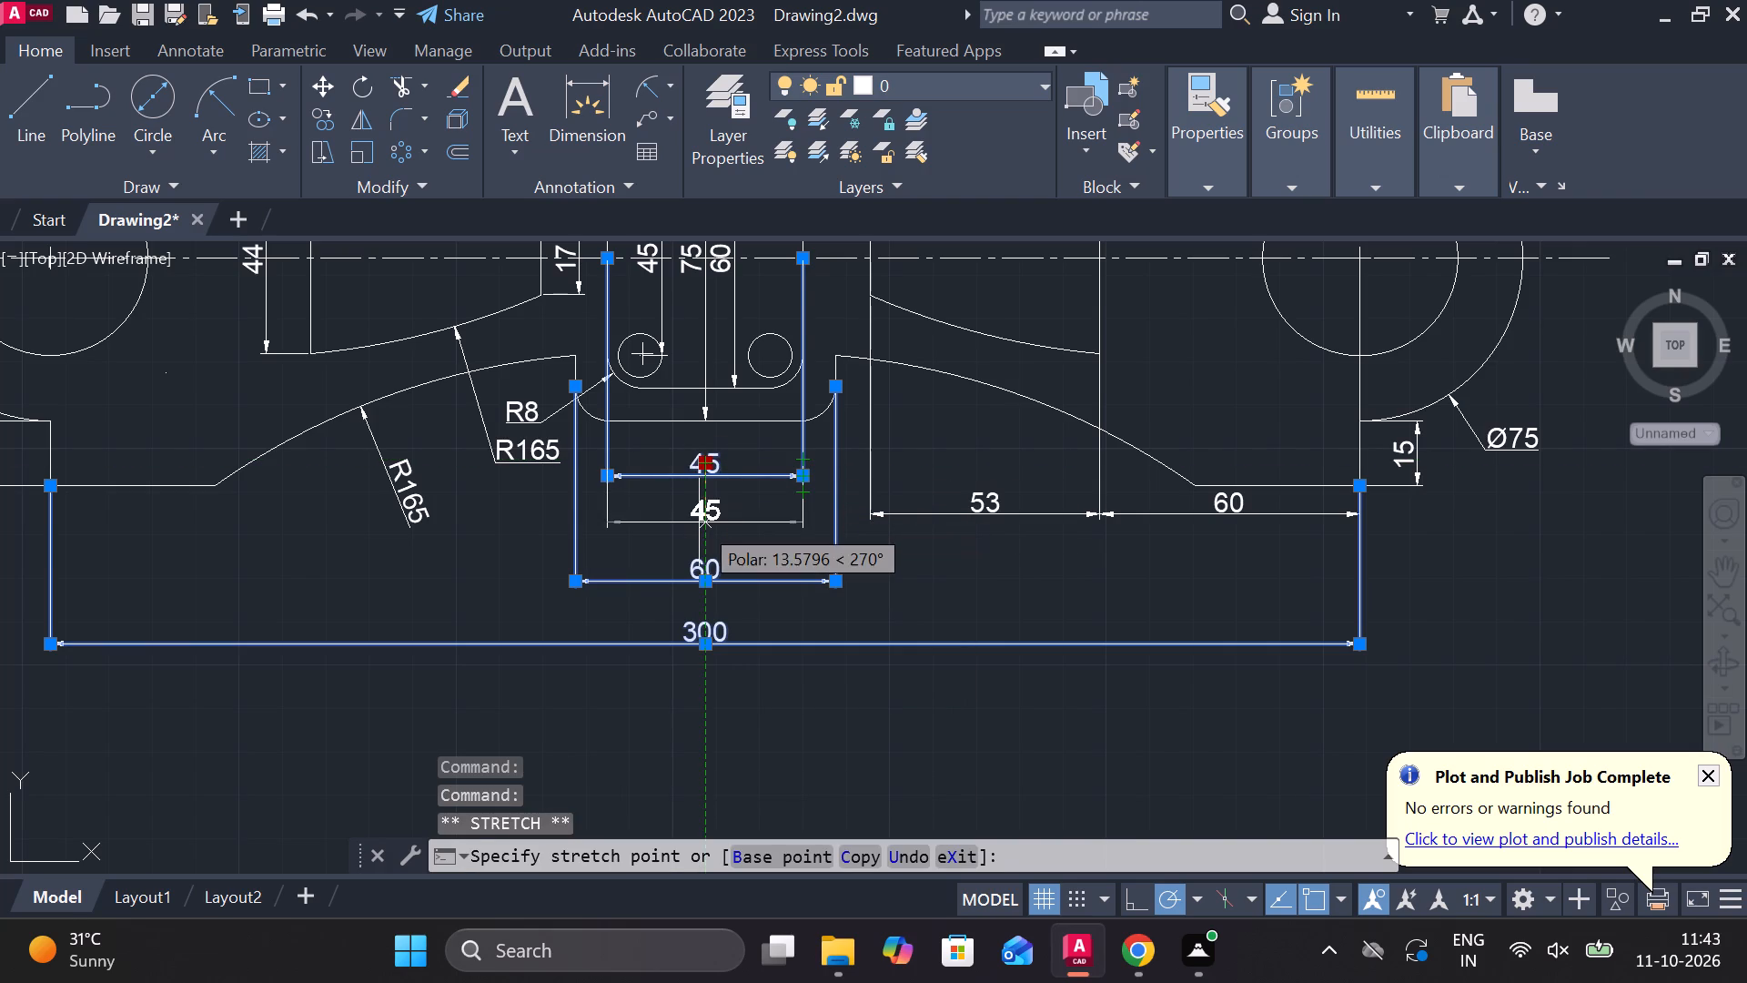
click(699, 522)
key(Escape)
Save the drawing in the Documents folder as SYMMETRICAL MECHANICAL COMPONENT.
scroll(996, 616, down, 1)
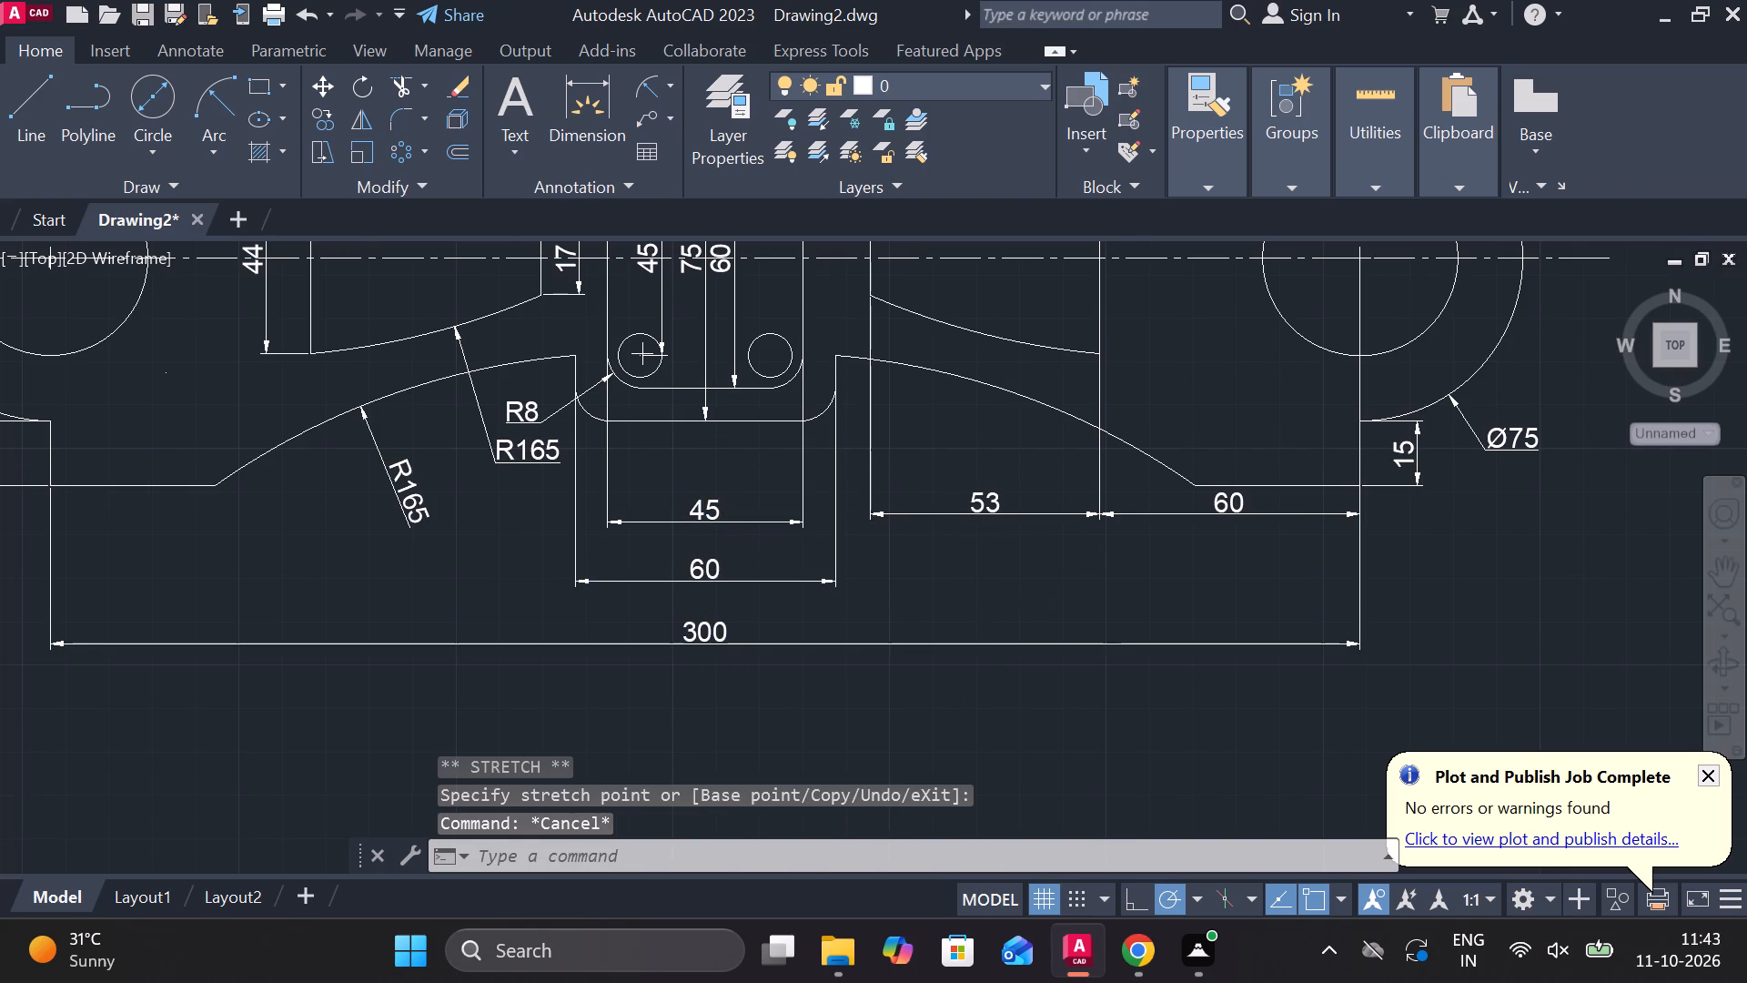
middle_drag(1017, 633, 1046, 706)
middle_drag(1082, 635, 934, 648)
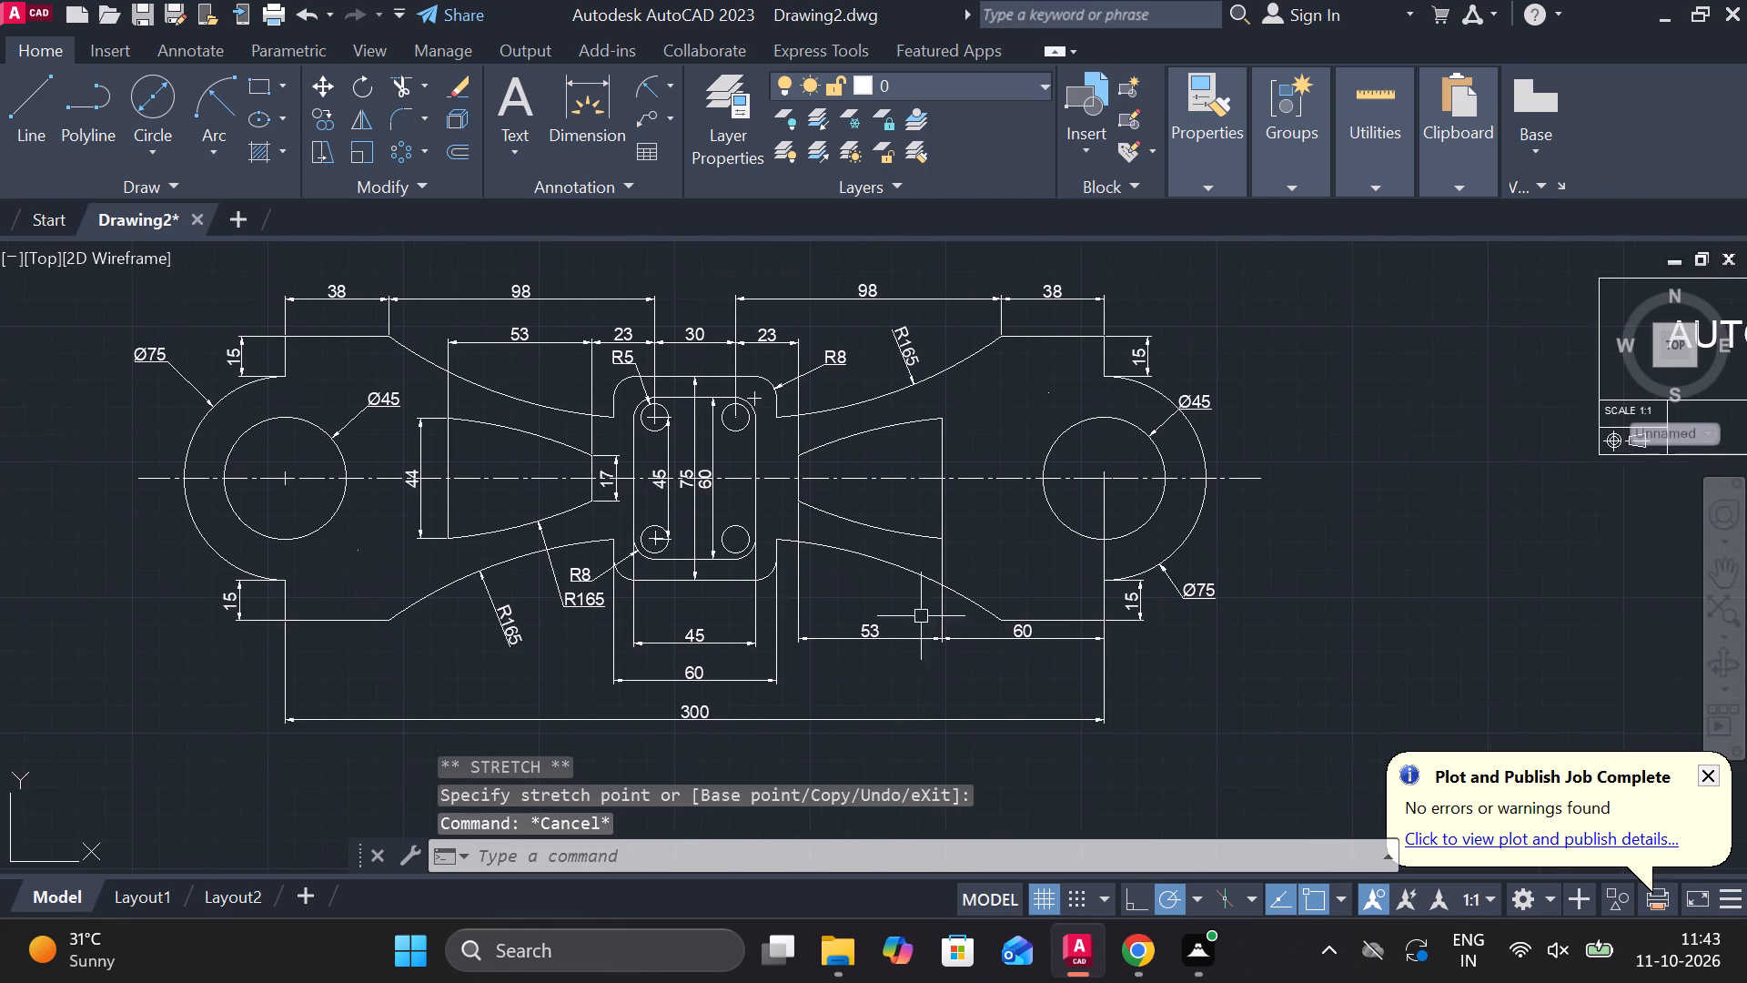
middle_drag(930, 593, 995, 747)
middle_drag(914, 667, 787, 515)
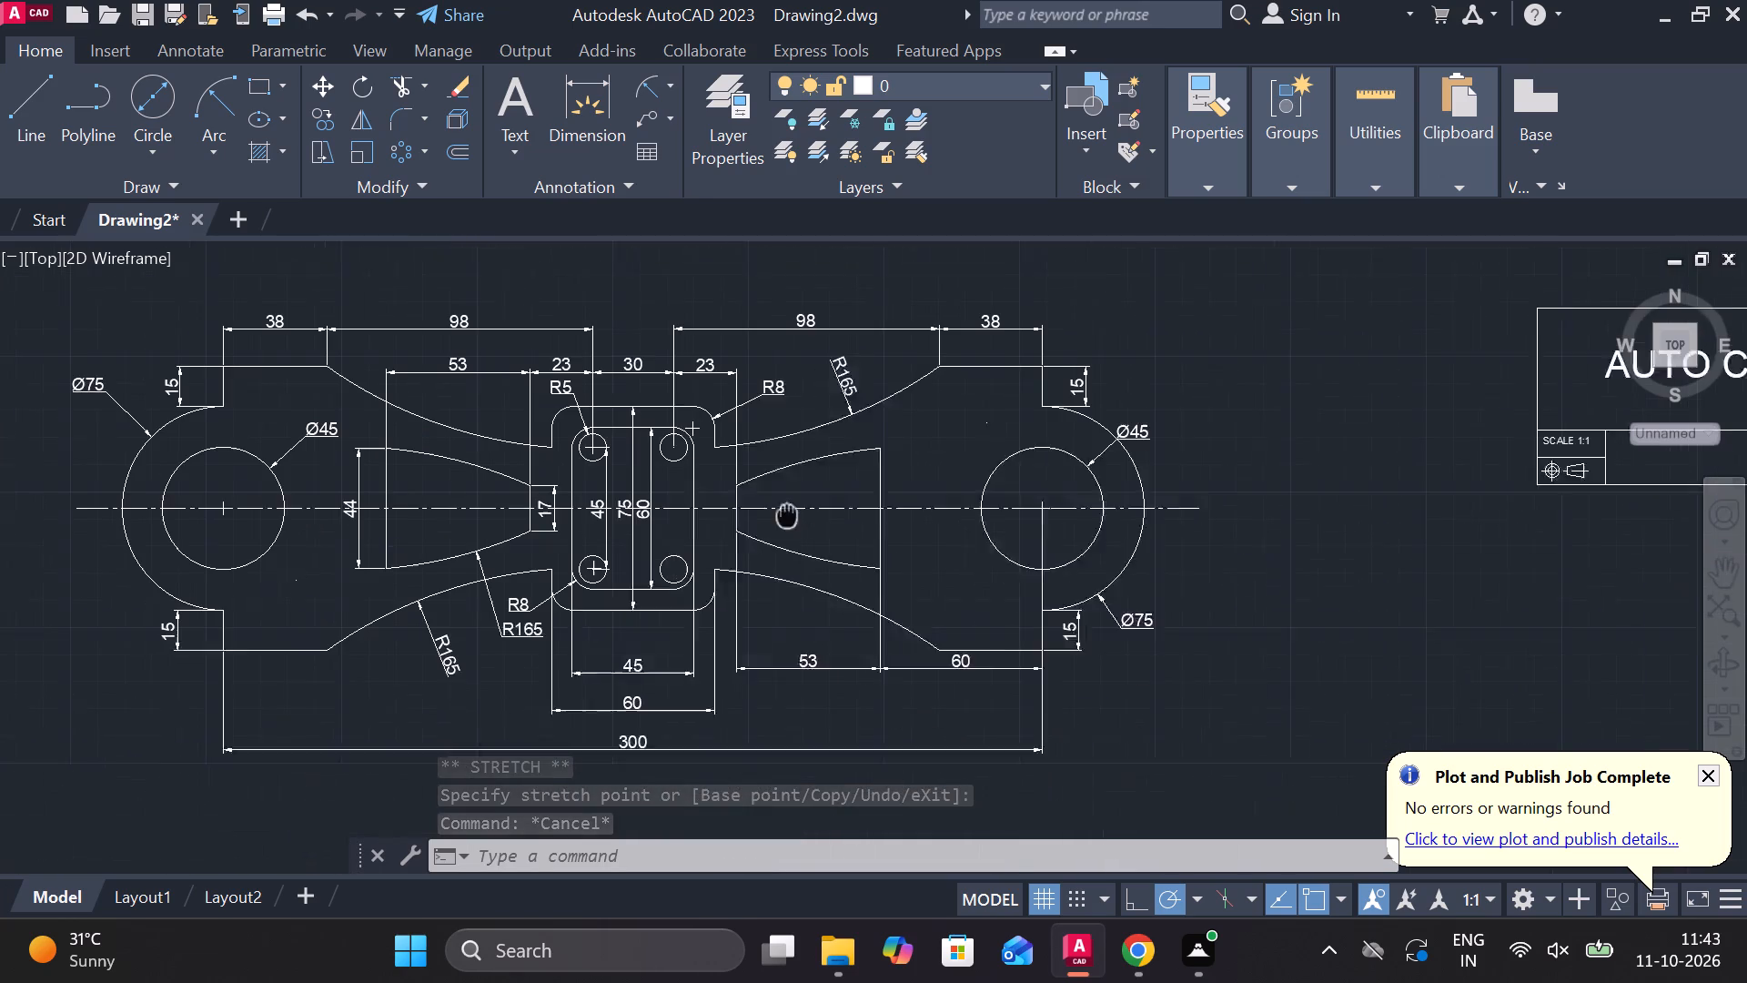
key(ctrl+s)
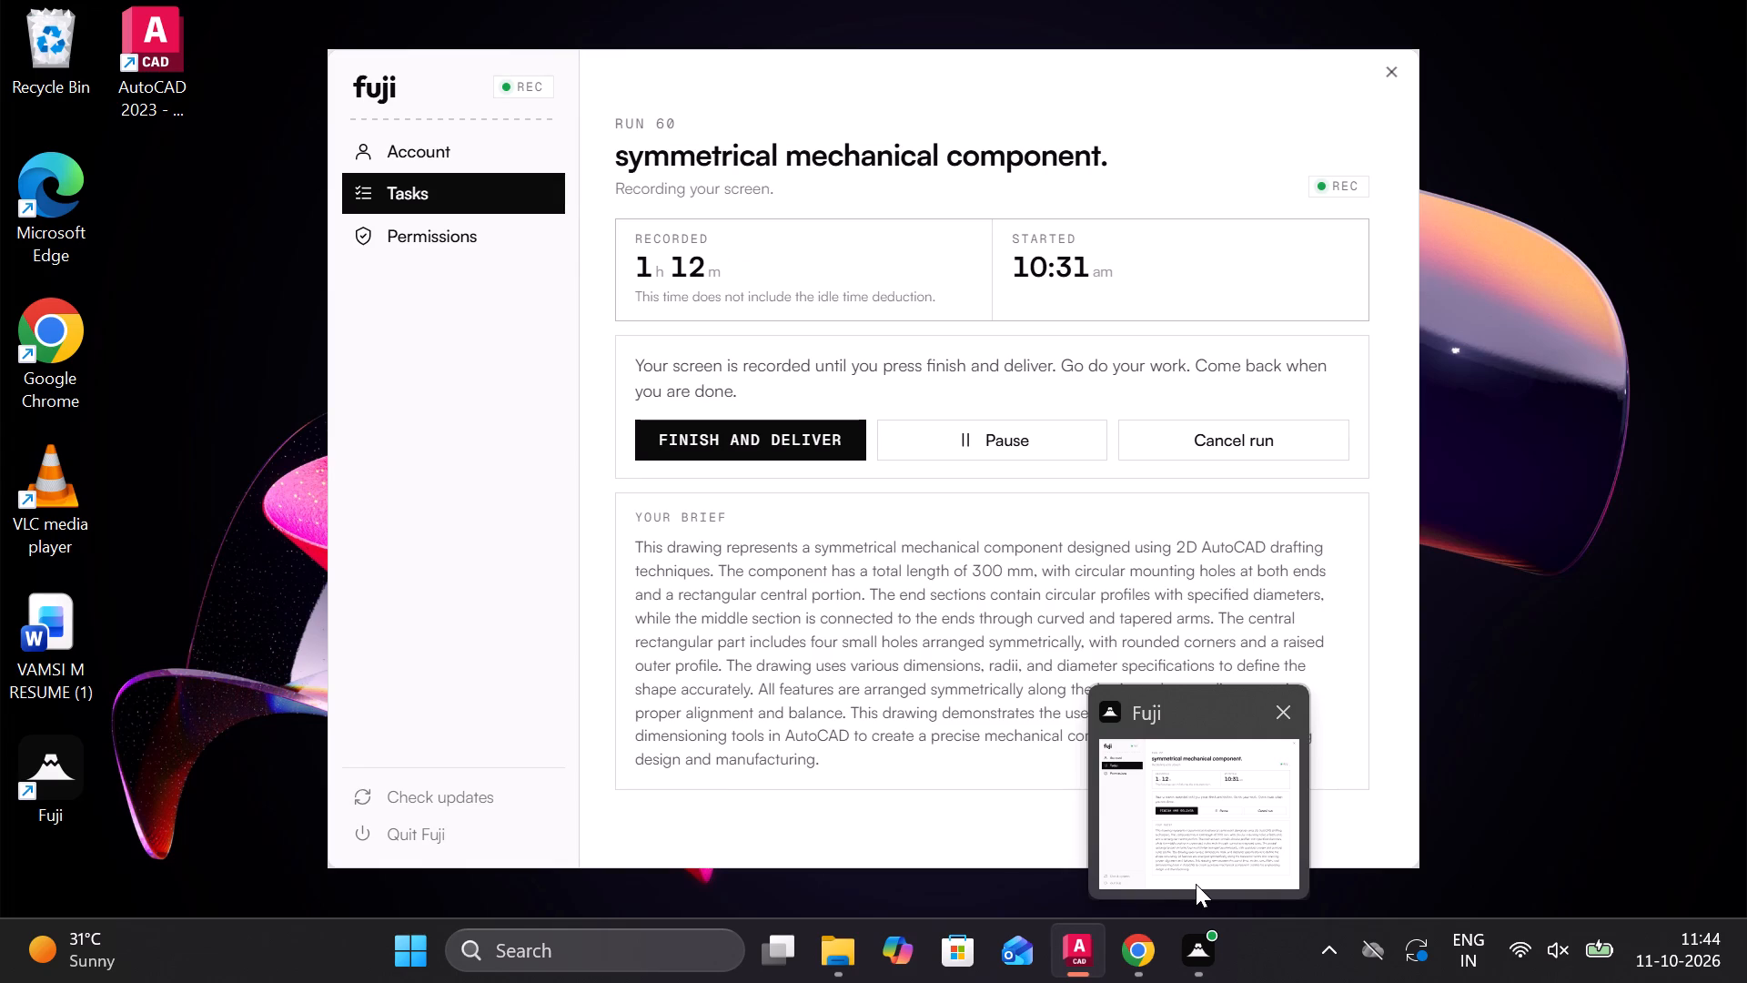
text(SYMMETRICAL MECHANICAL)
key(space)
text(COMPONEN)
key(t)
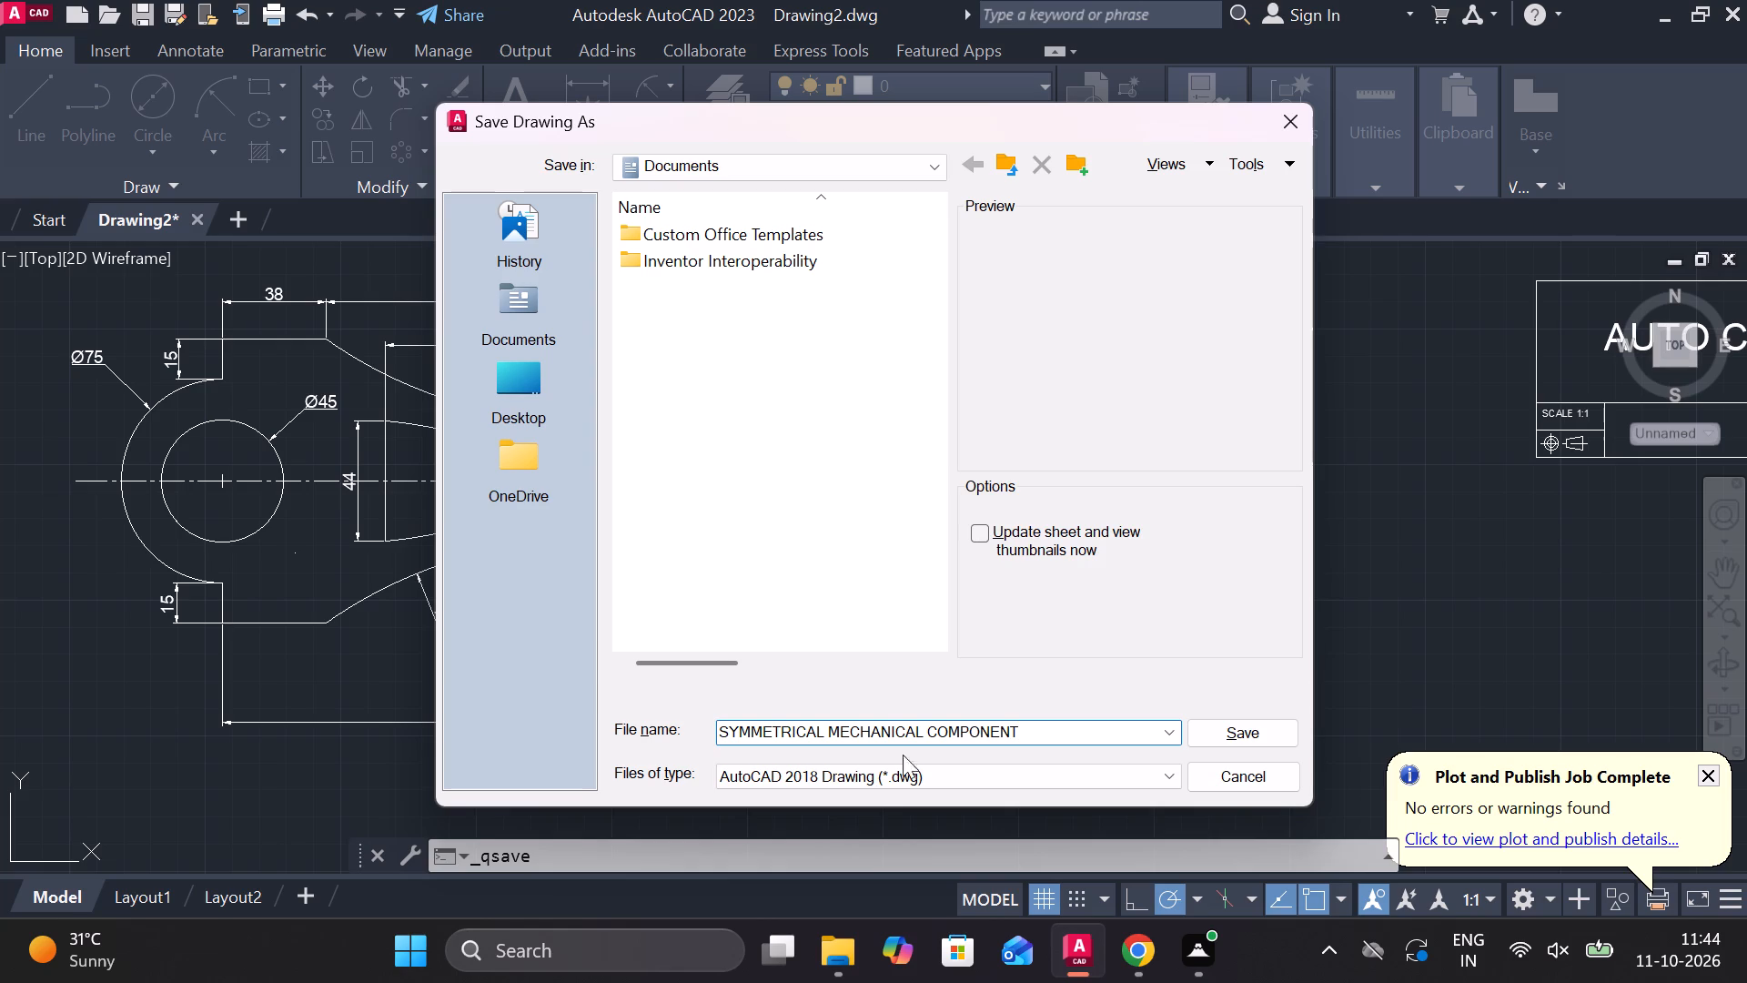
click(1246, 732)
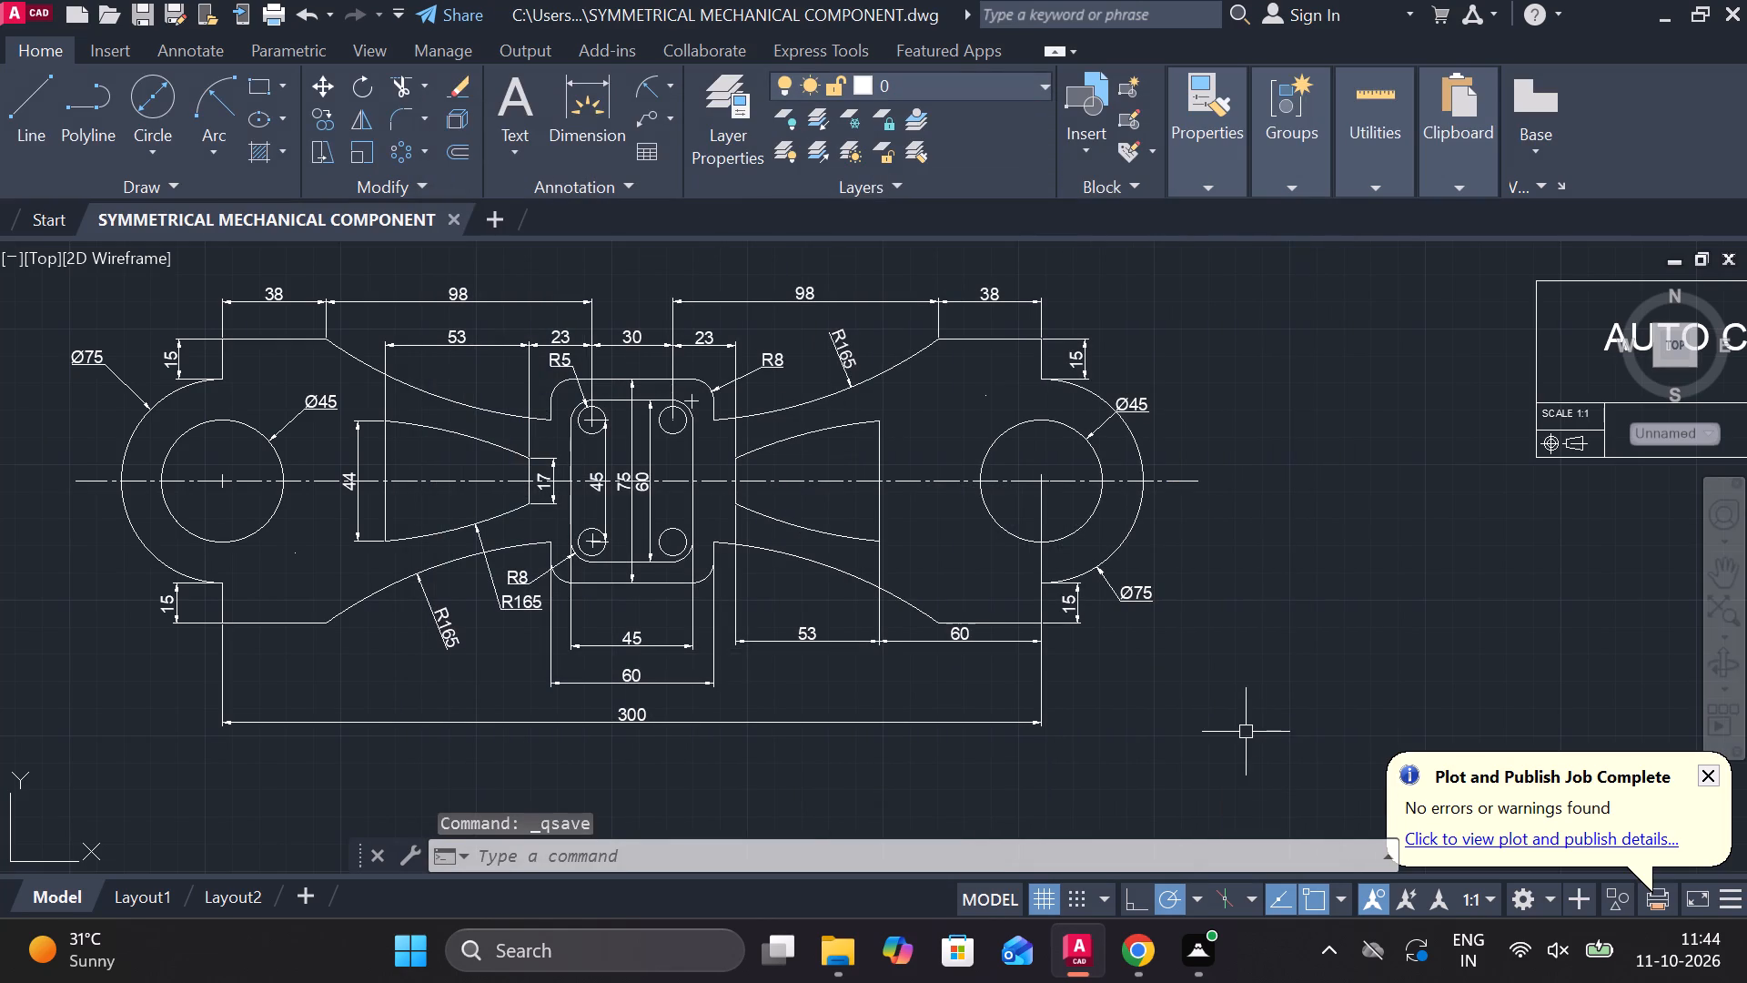
Add the multiline text TITLE at height 2.5 in the empty title block cell beside SCALE 1:1.
middle_drag(1258, 702, 997, 726)
middle_drag(1130, 656, 947, 722)
middle_drag(1035, 664, 793, 716)
scroll(973, 584, up, 2)
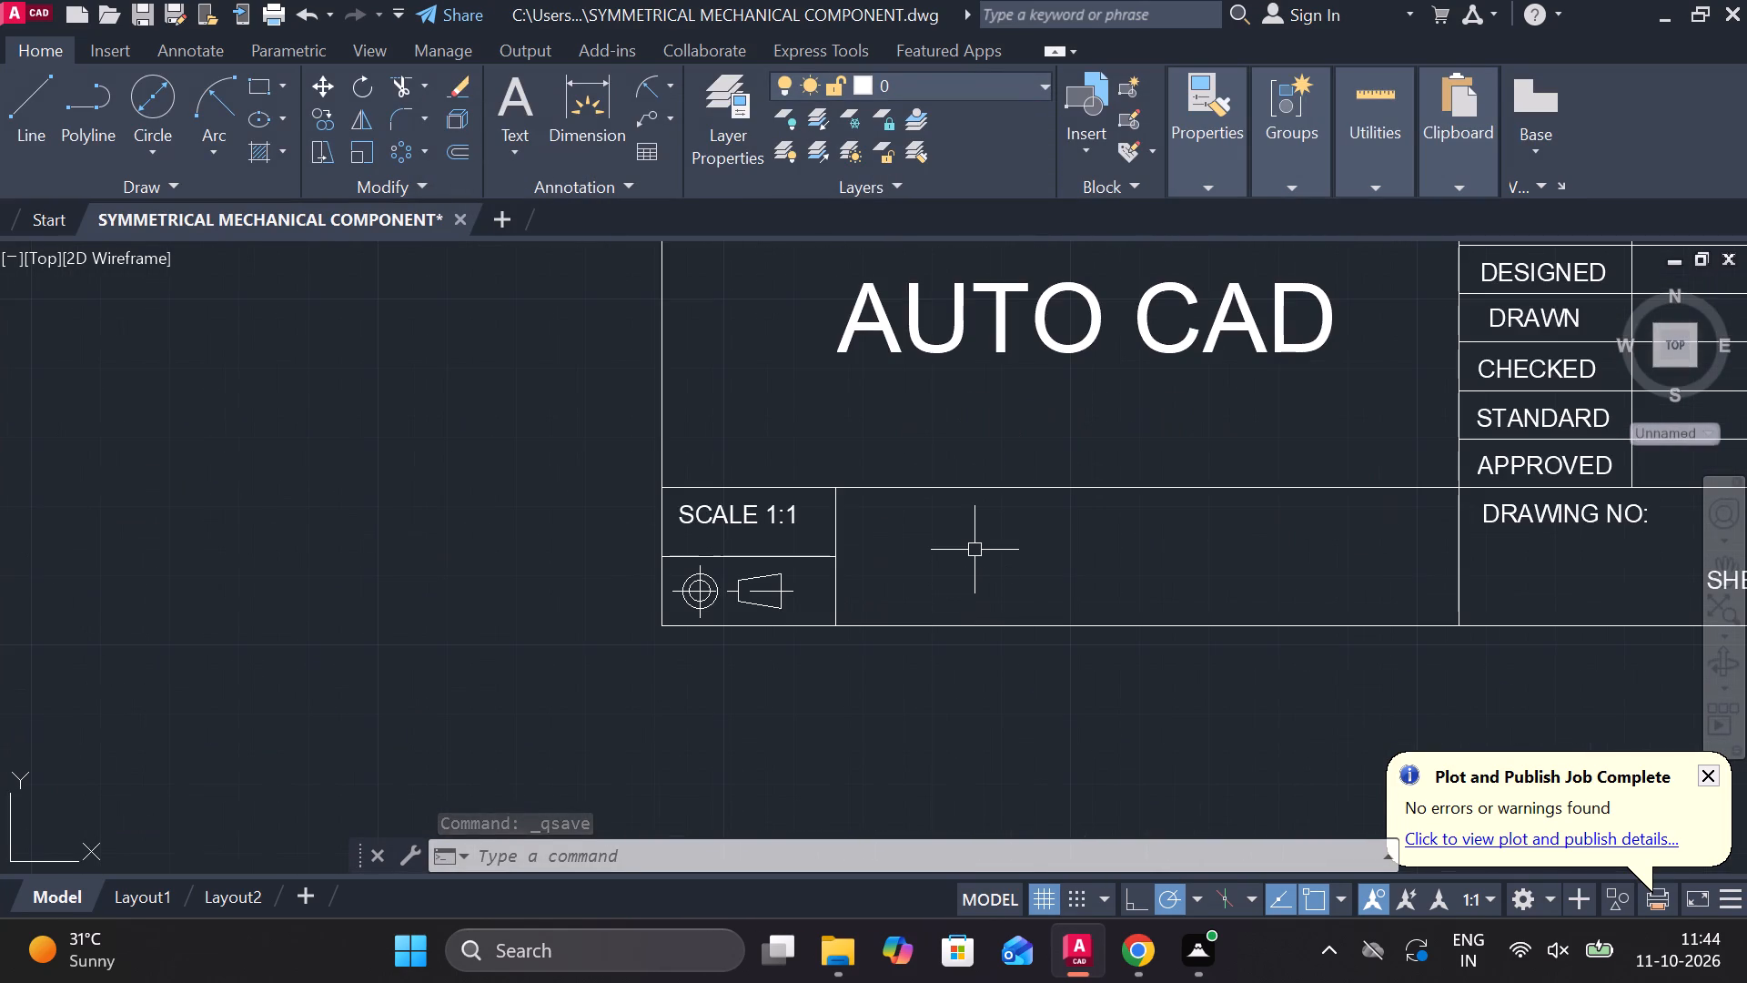
text(MT)
key(space)
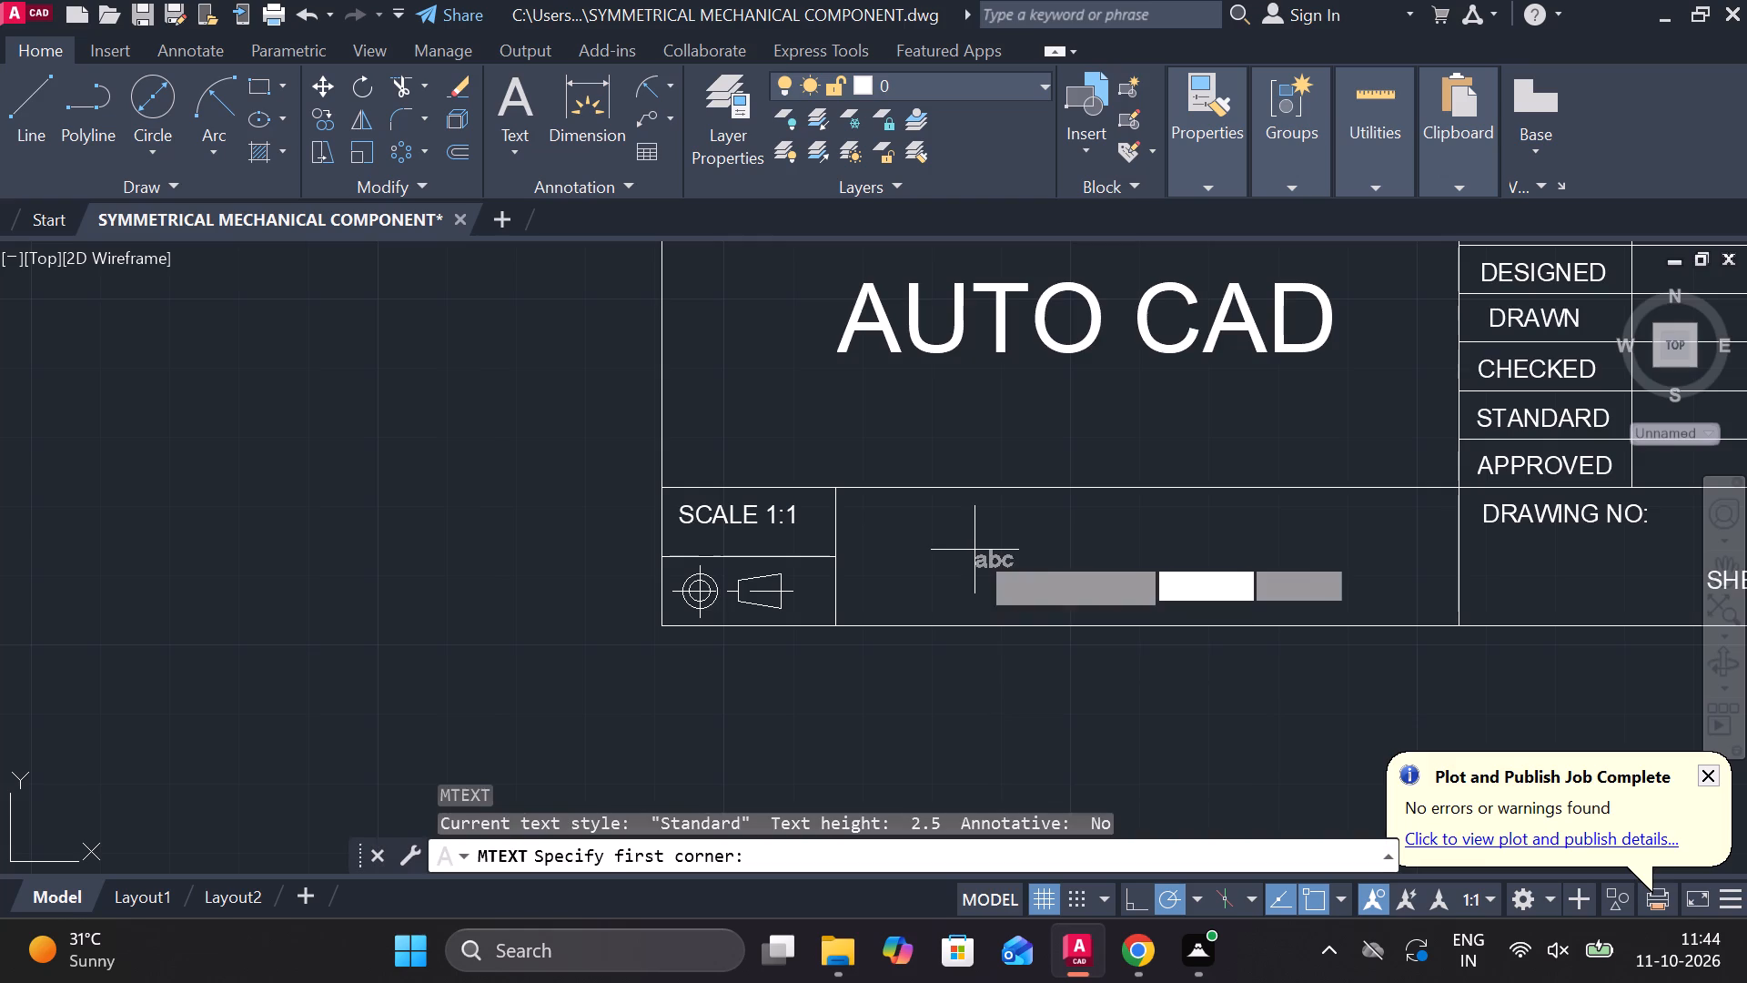
scroll(969, 548, up, 2)
click(715, 445)
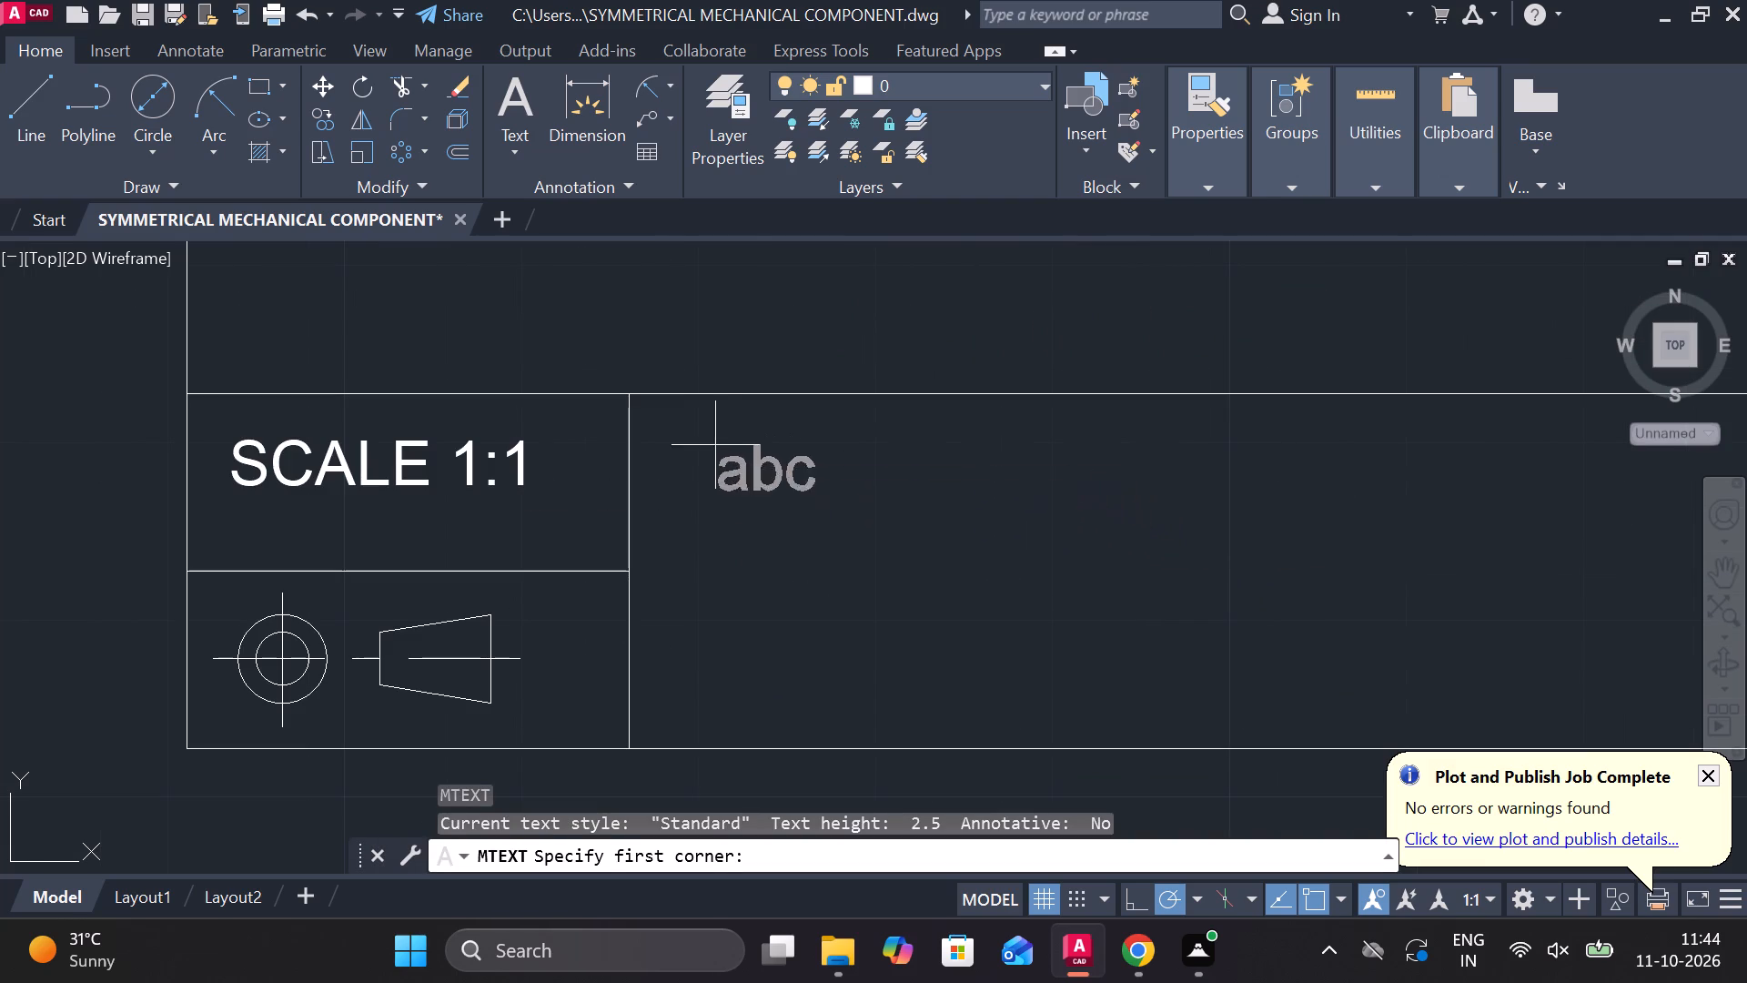
click(1048, 523)
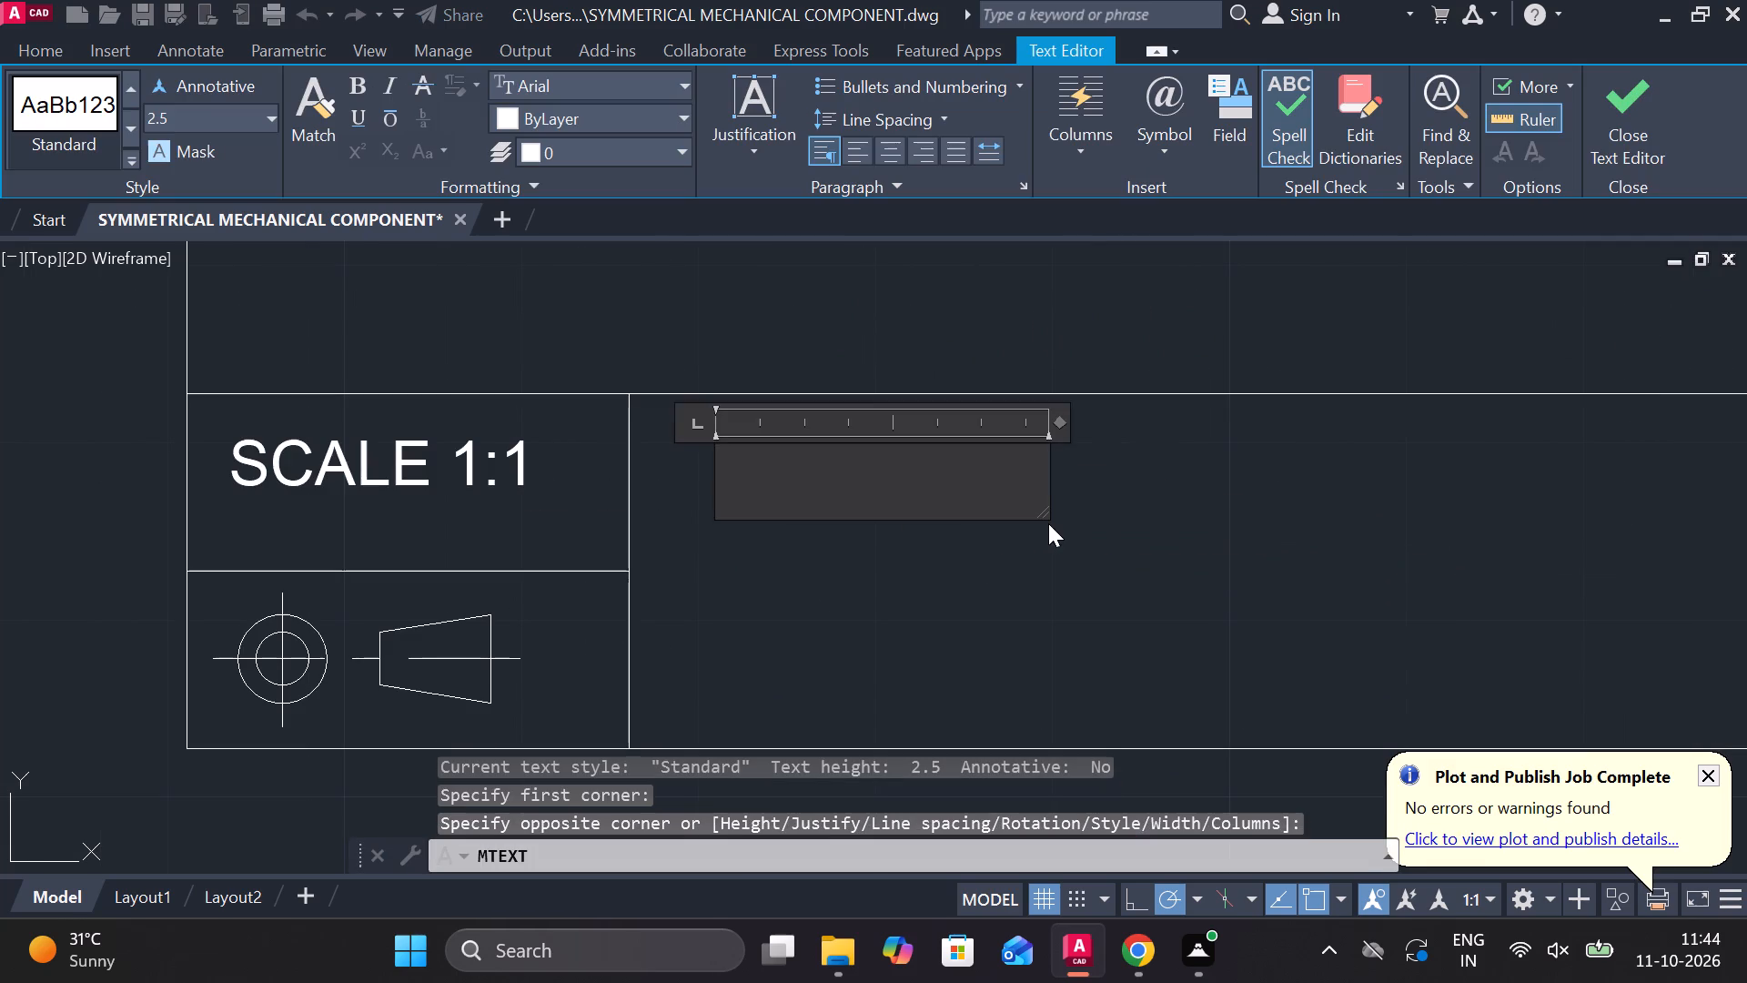
text(TITLE)
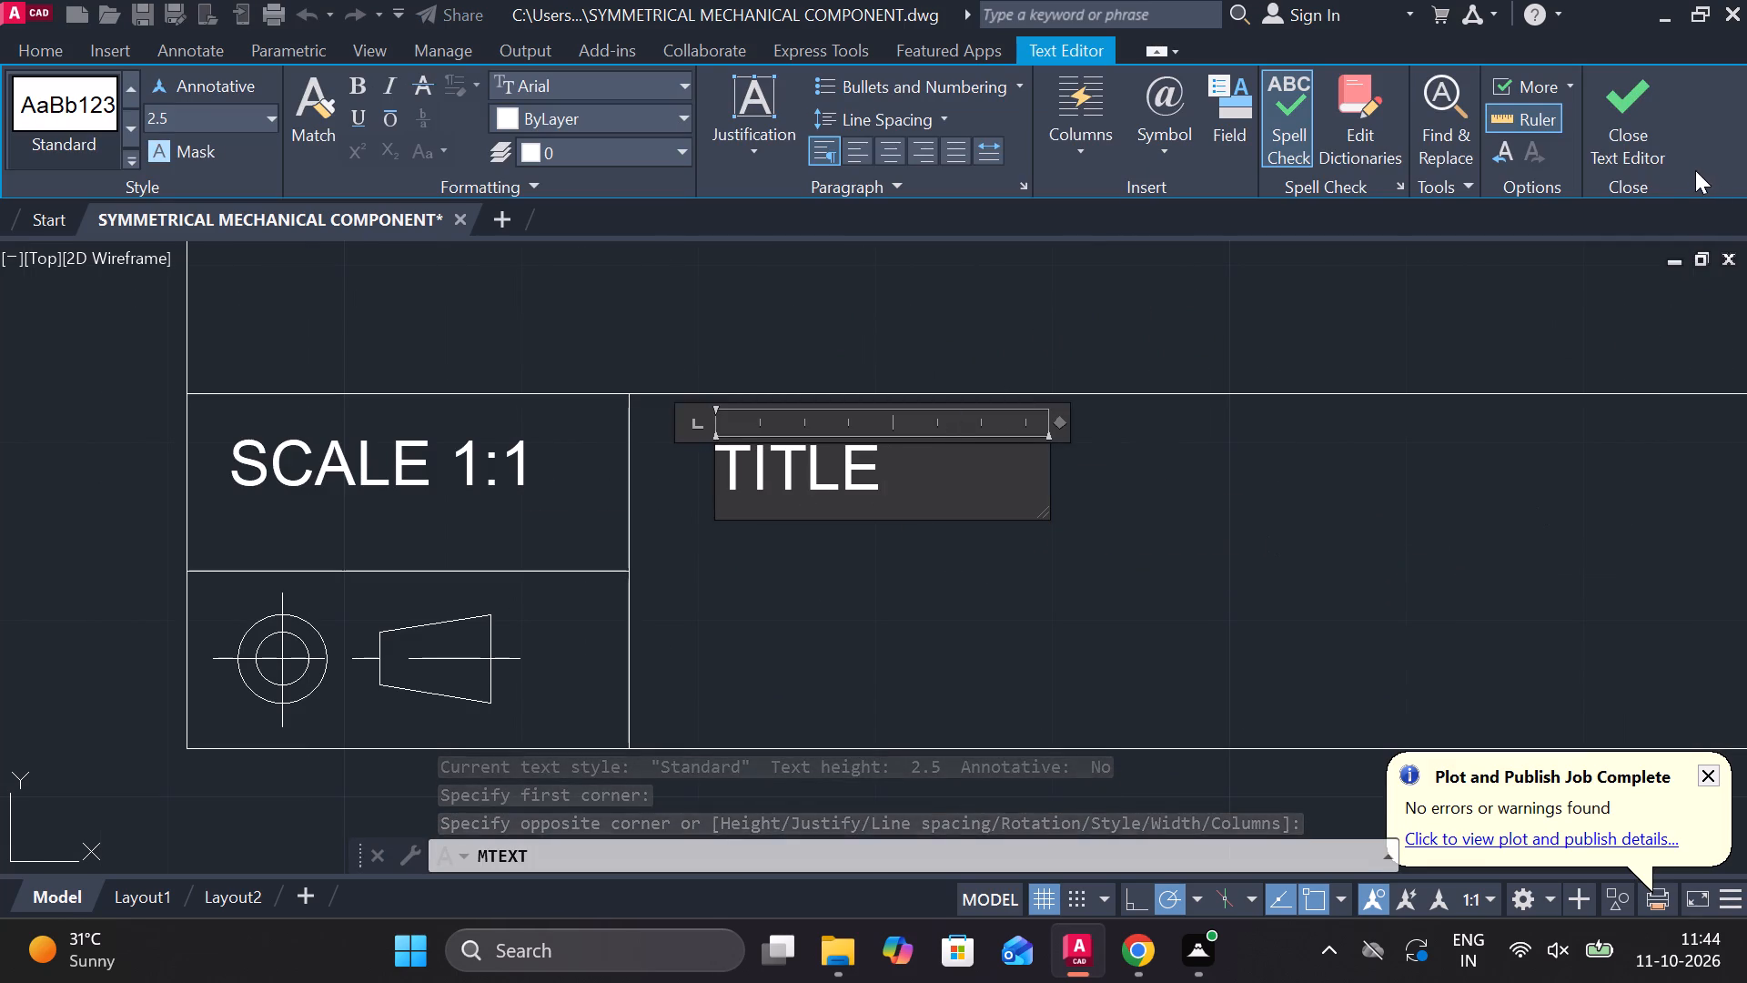
click(1649, 103)
Add the multiline text SYMMETRICAL MECHANICAL COMPONENT at height 2.5, centre-justified, below TITLE in the title block cell.
key(space)
middle_drag(984, 590, 157, 331)
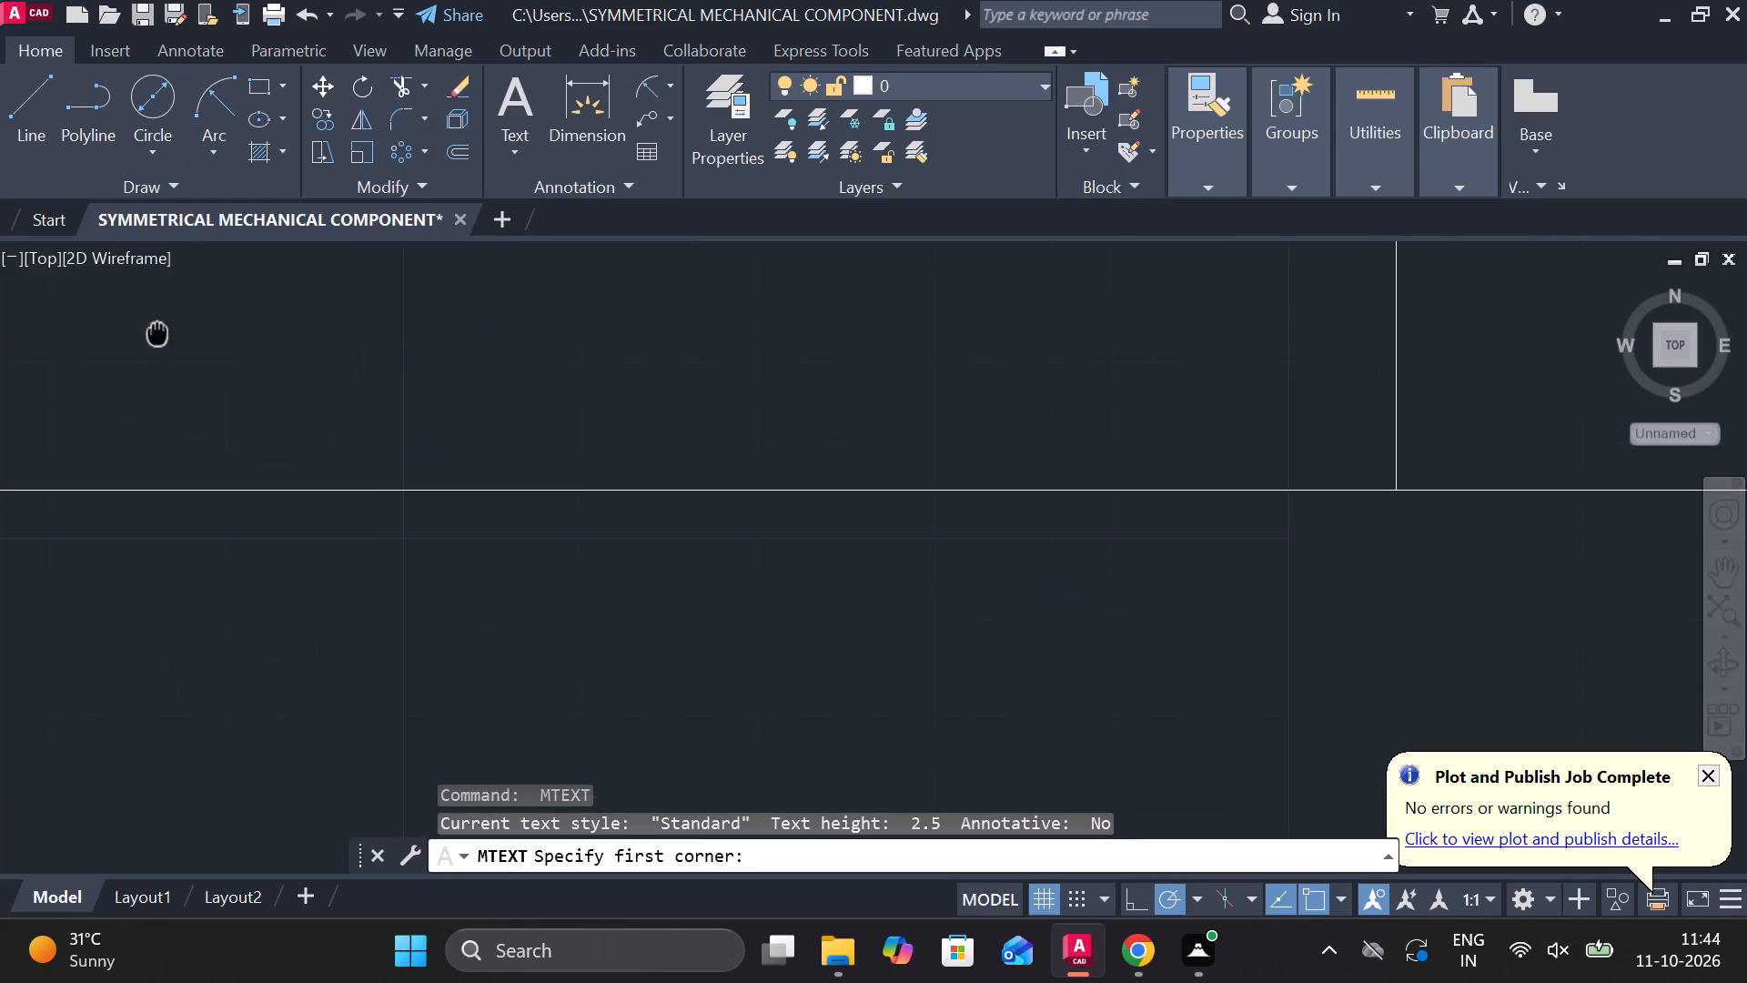
middle_drag(282, 338, 699, 704)
drag(496, 659, 577, 690)
middle_drag(1105, 725, 1059, 634)
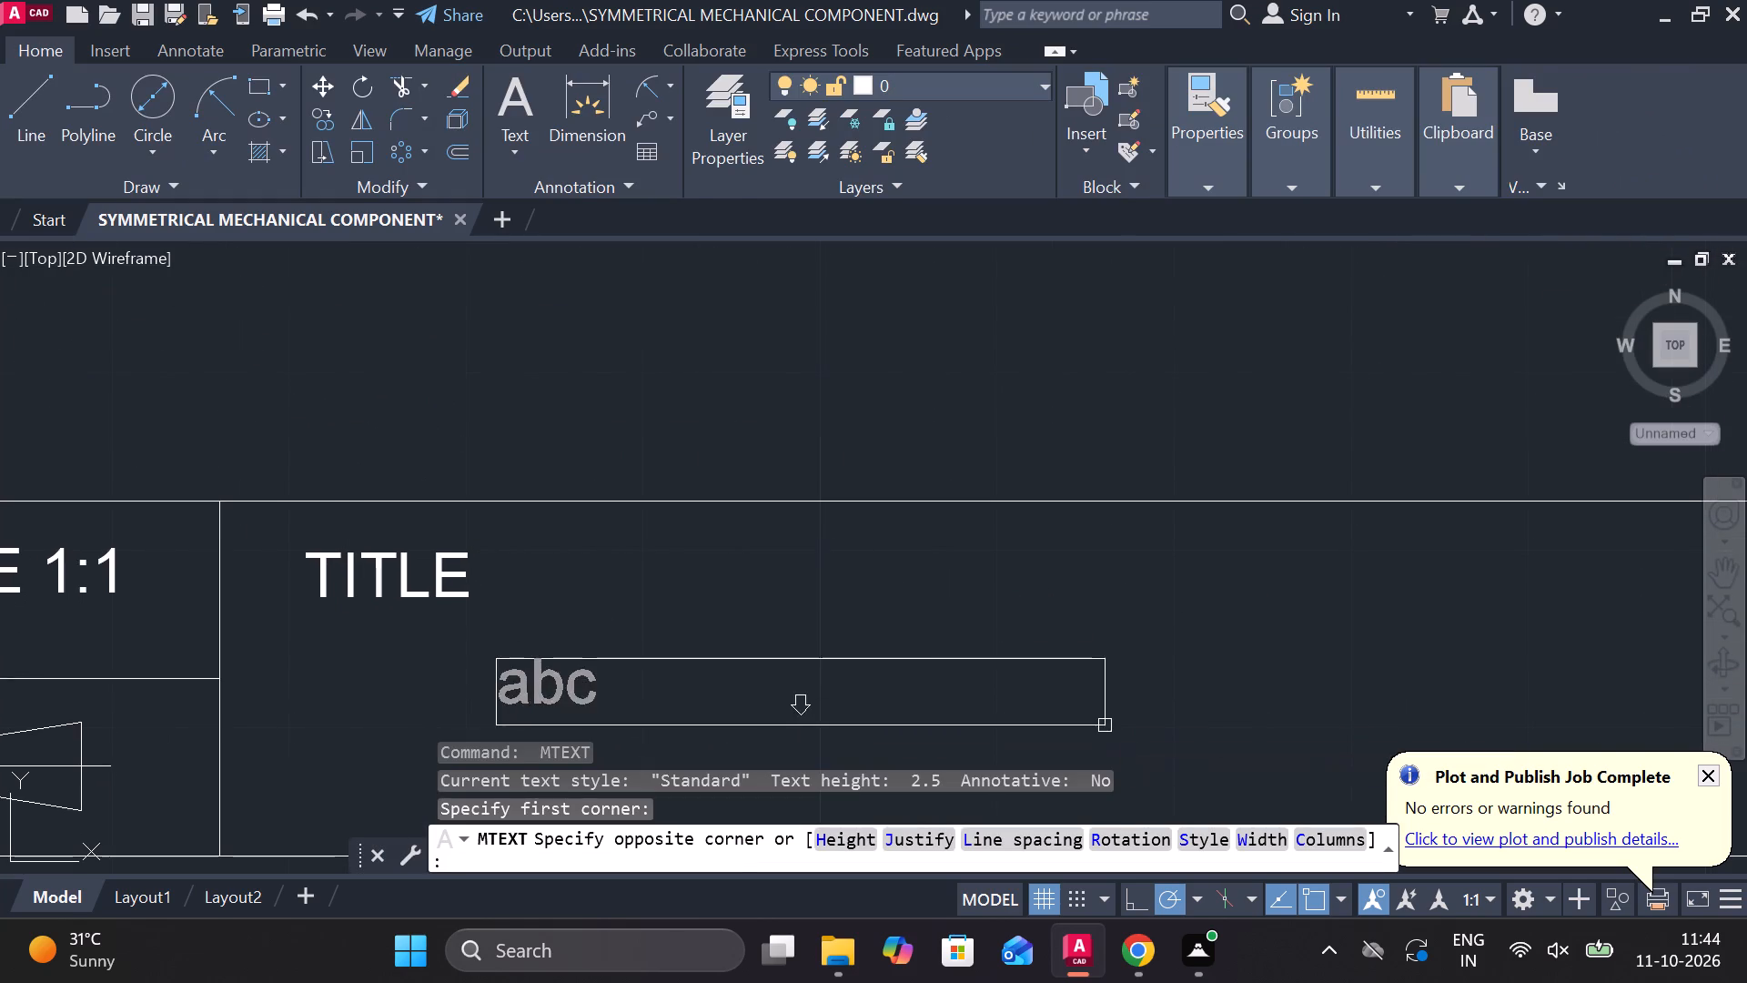
middle_drag(1059, 634, 1035, 559)
click(1554, 587)
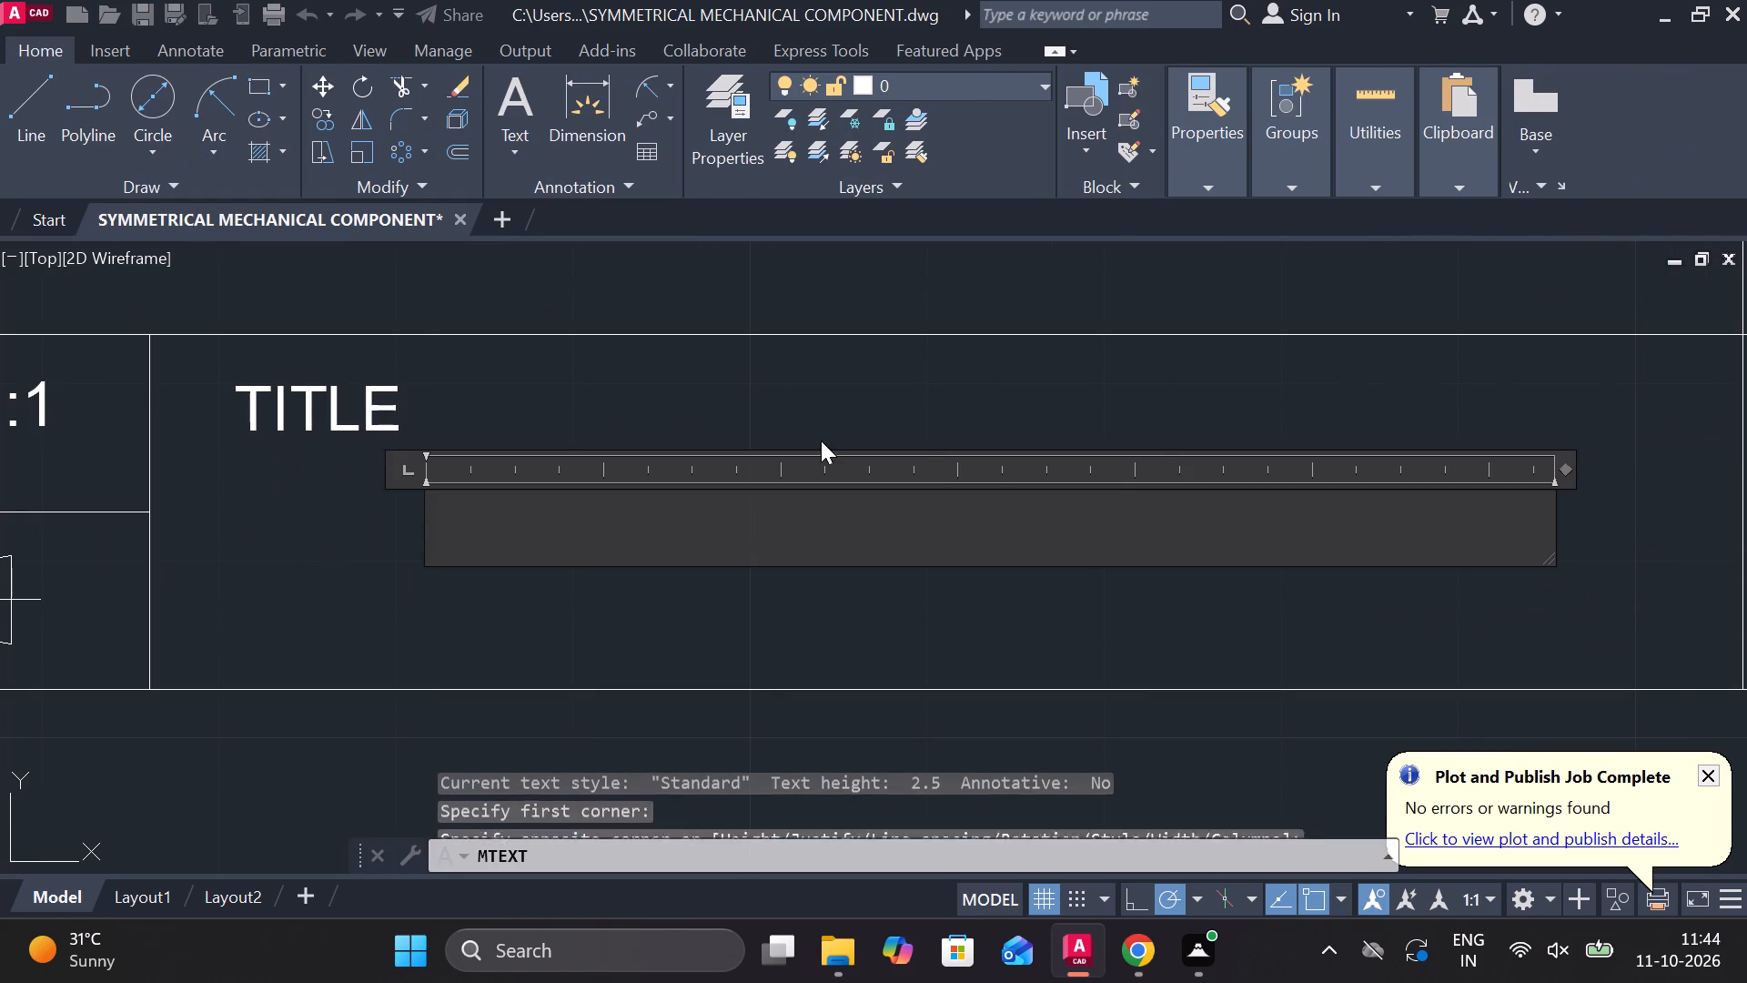
key(s)
text(YMM)
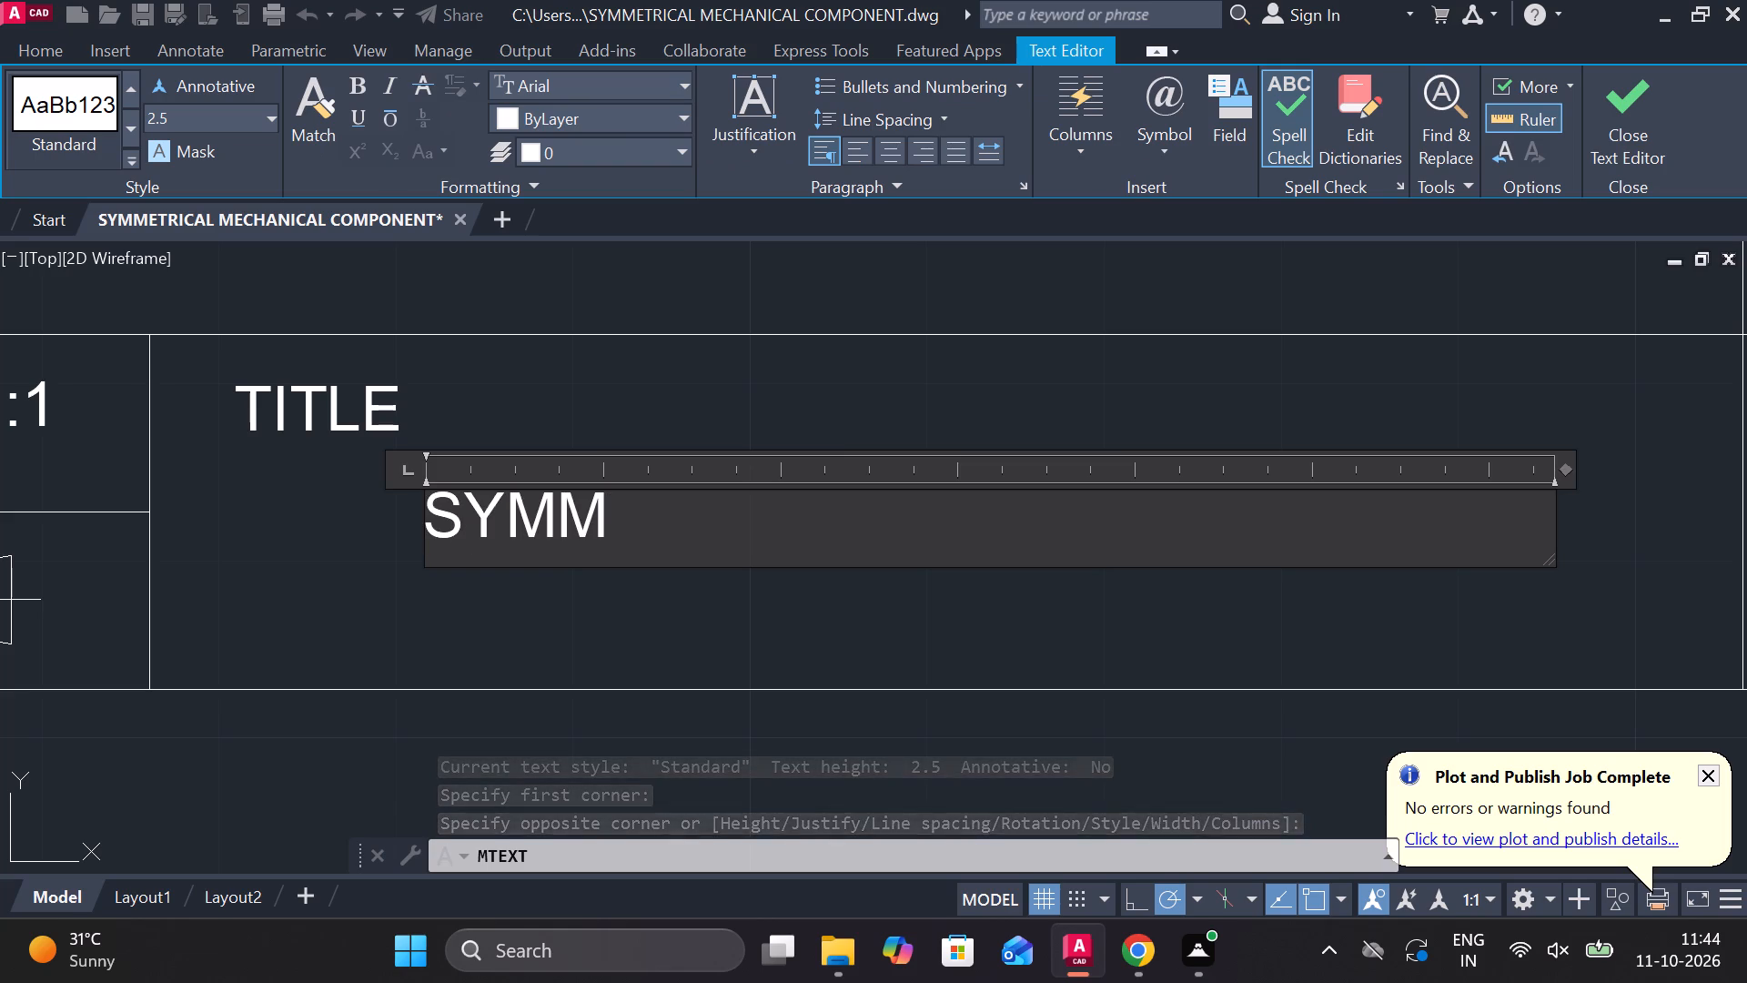
text(ETRICAL)
key(space)
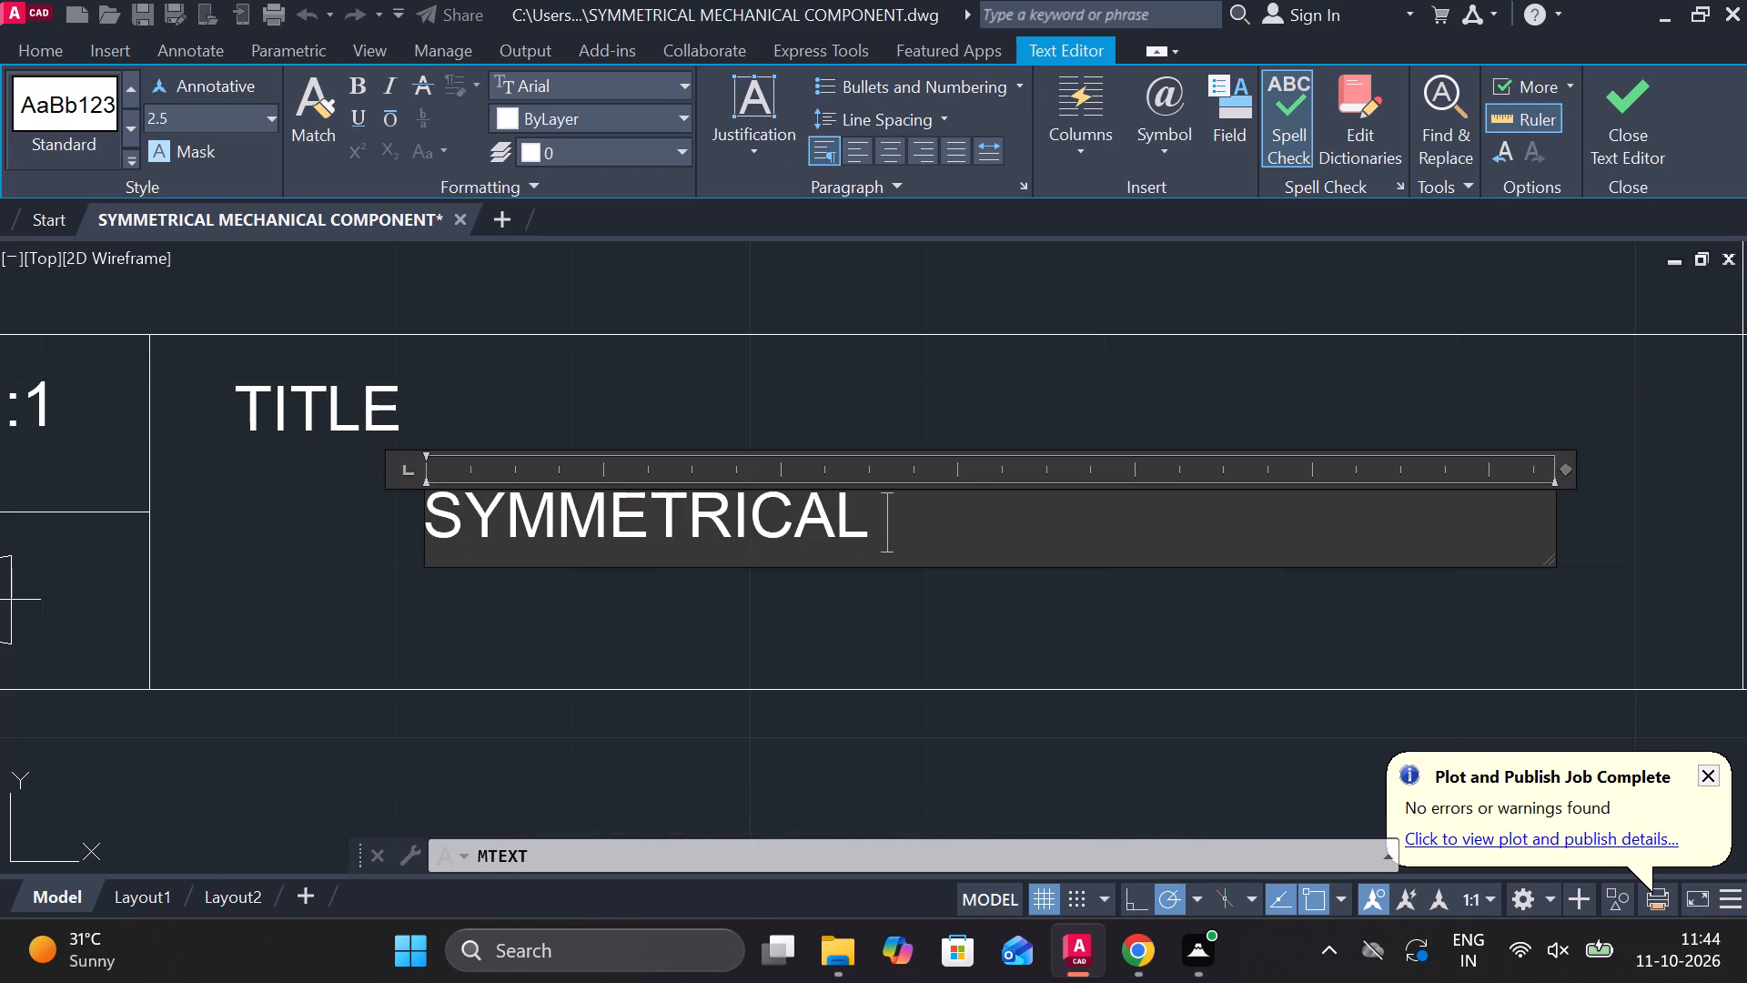
text(MECHANICAL COMPONENT)
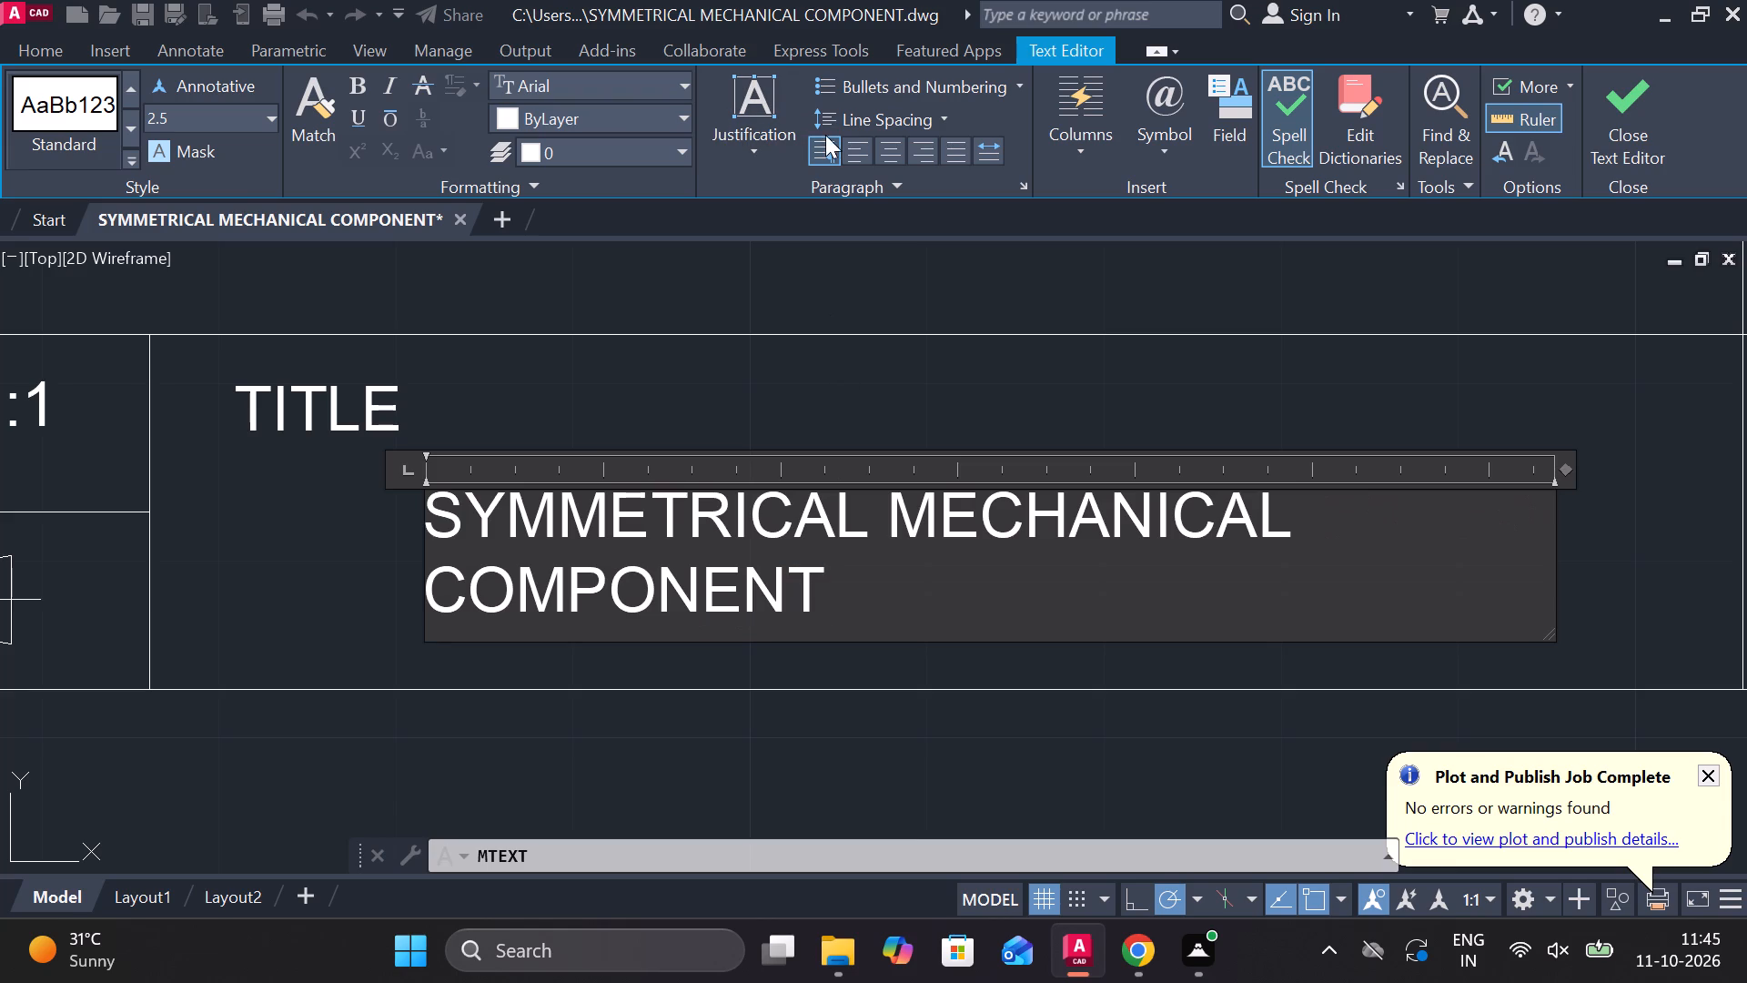
click(904, 162)
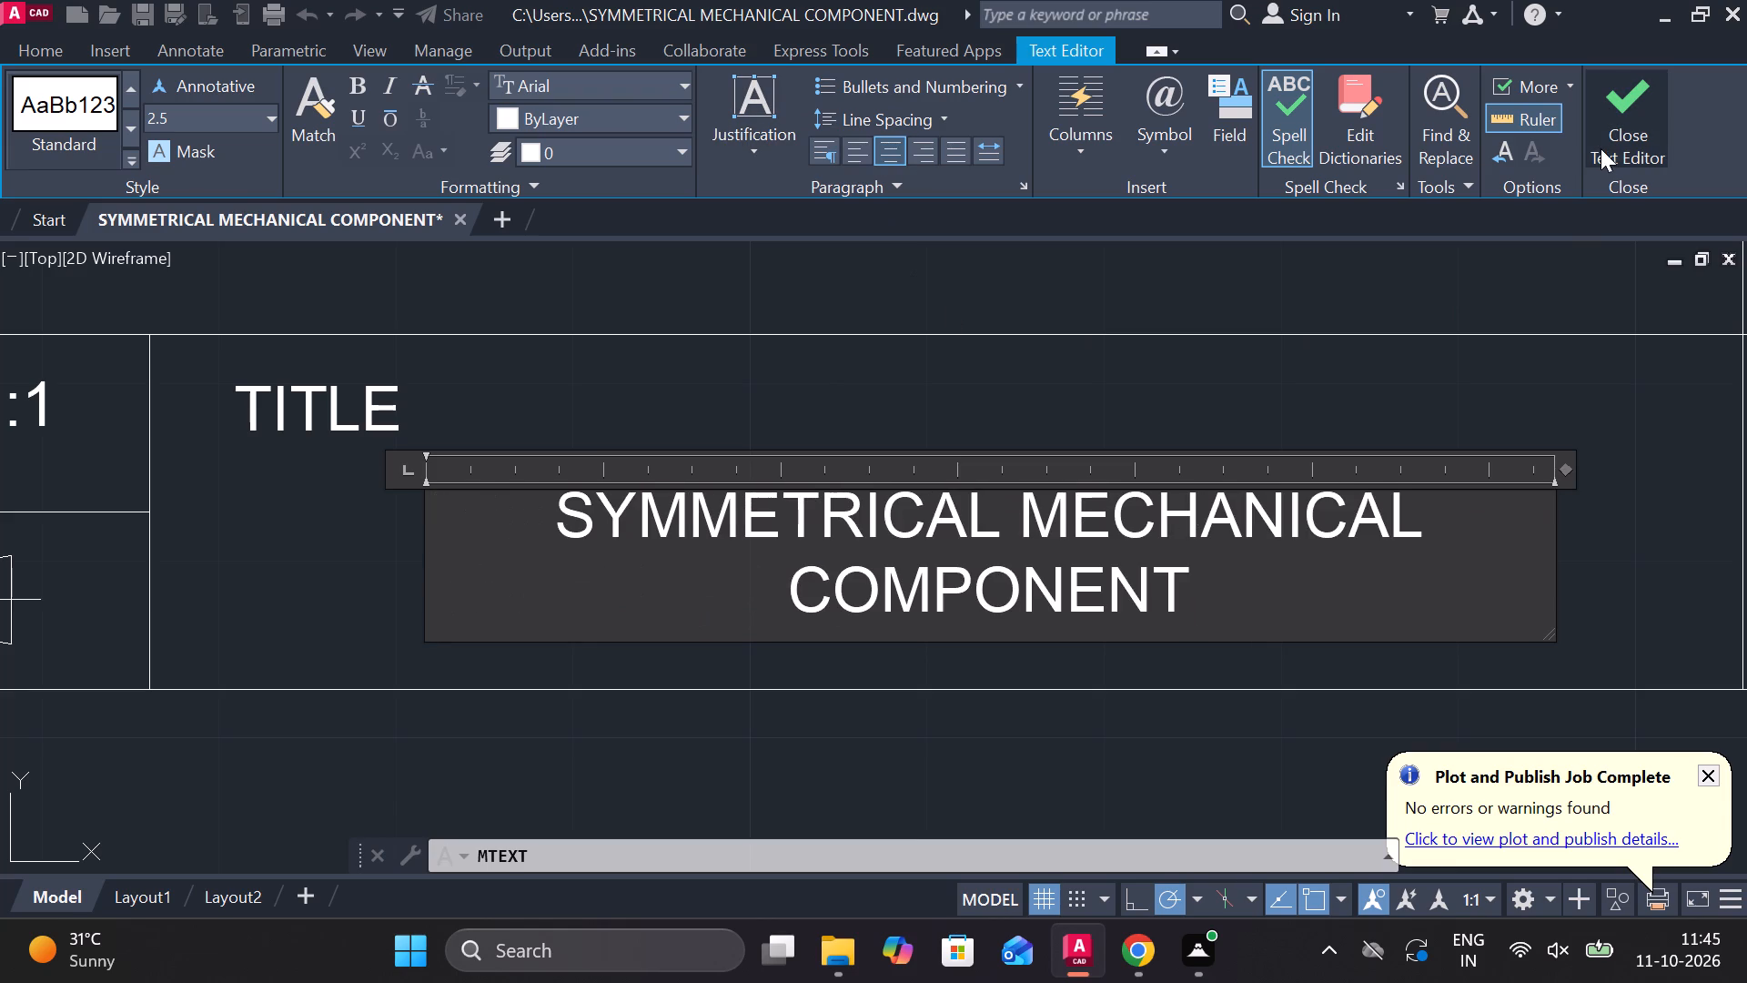
click(1601, 148)
Move the whole title block to just below and to the right of the dimensioned part.
scroll(1234, 408, down, 2)
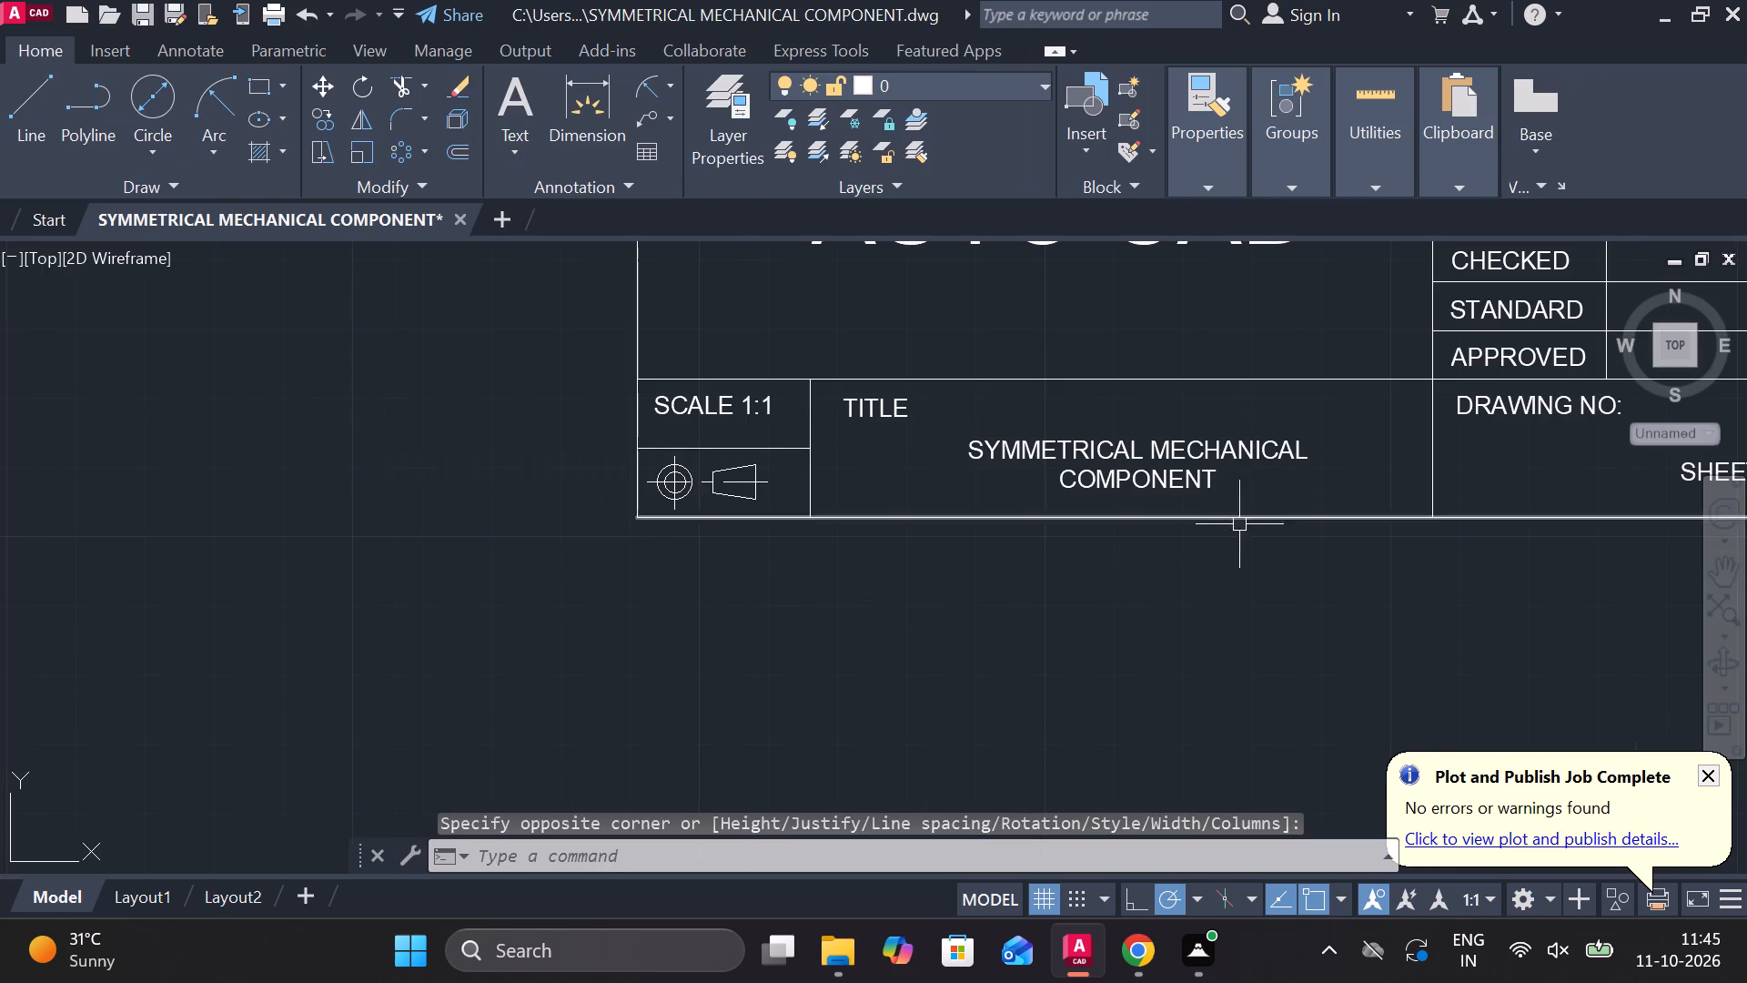
middle_drag(1176, 541, 948, 611)
middle_drag(964, 401, 704, 515)
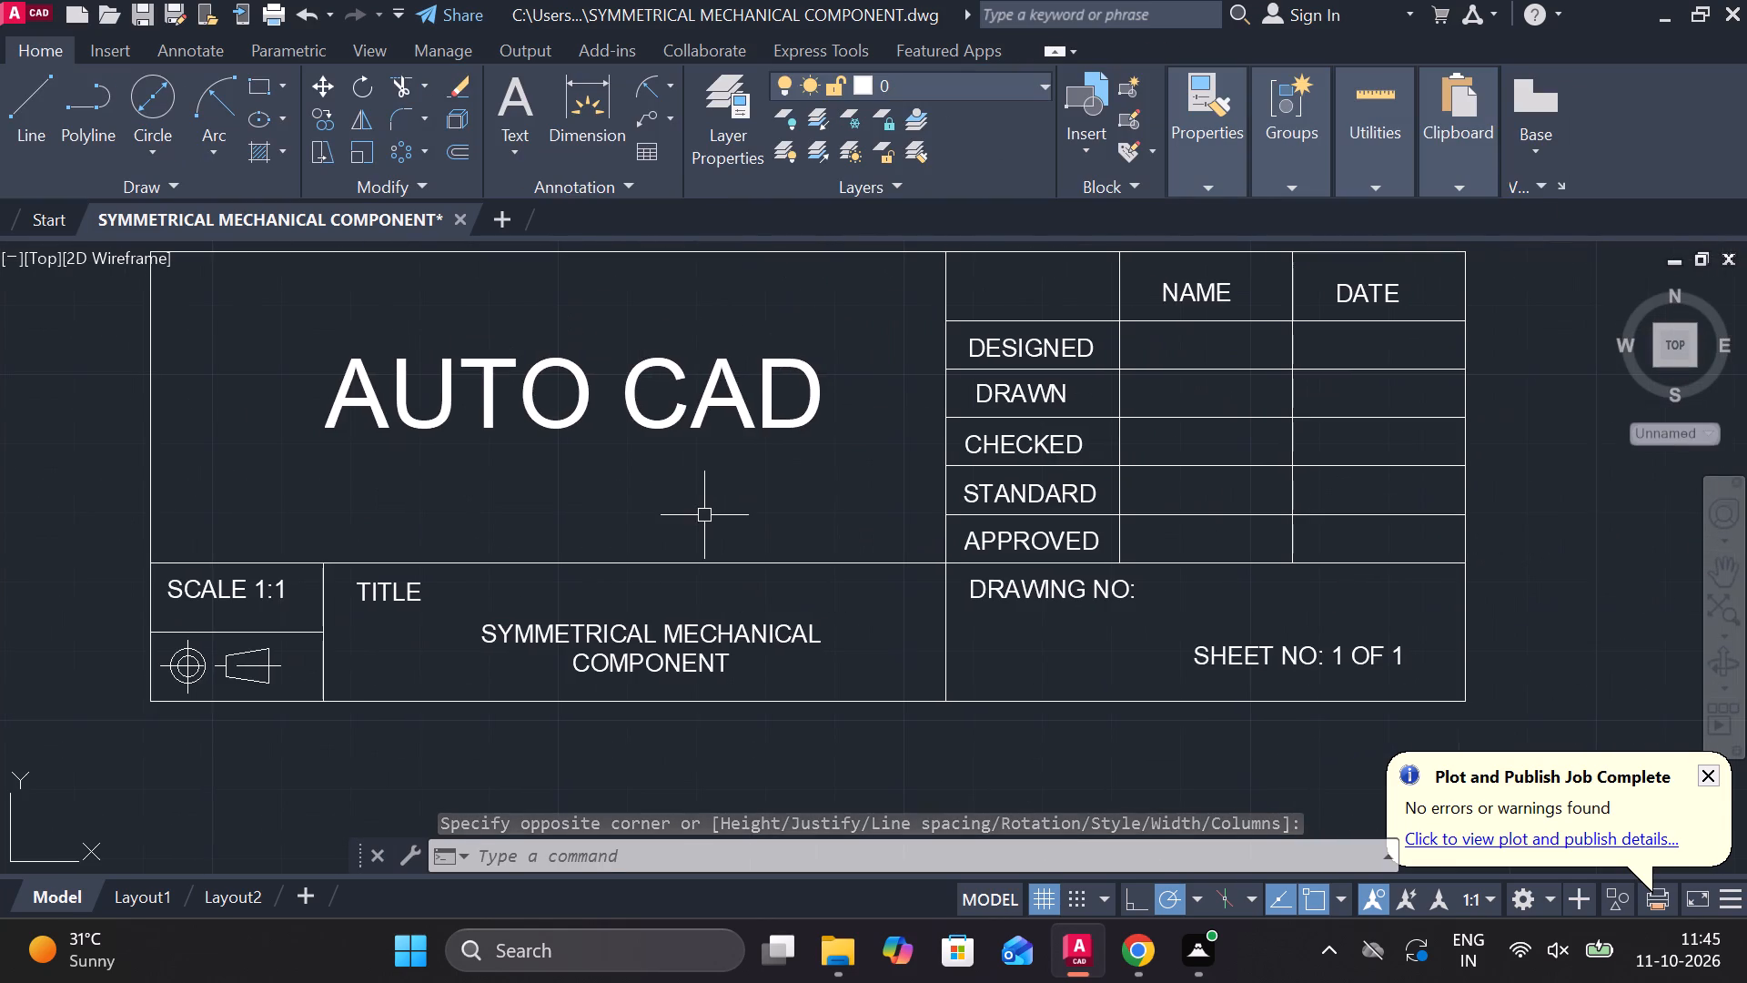
scroll(706, 502, down, 1)
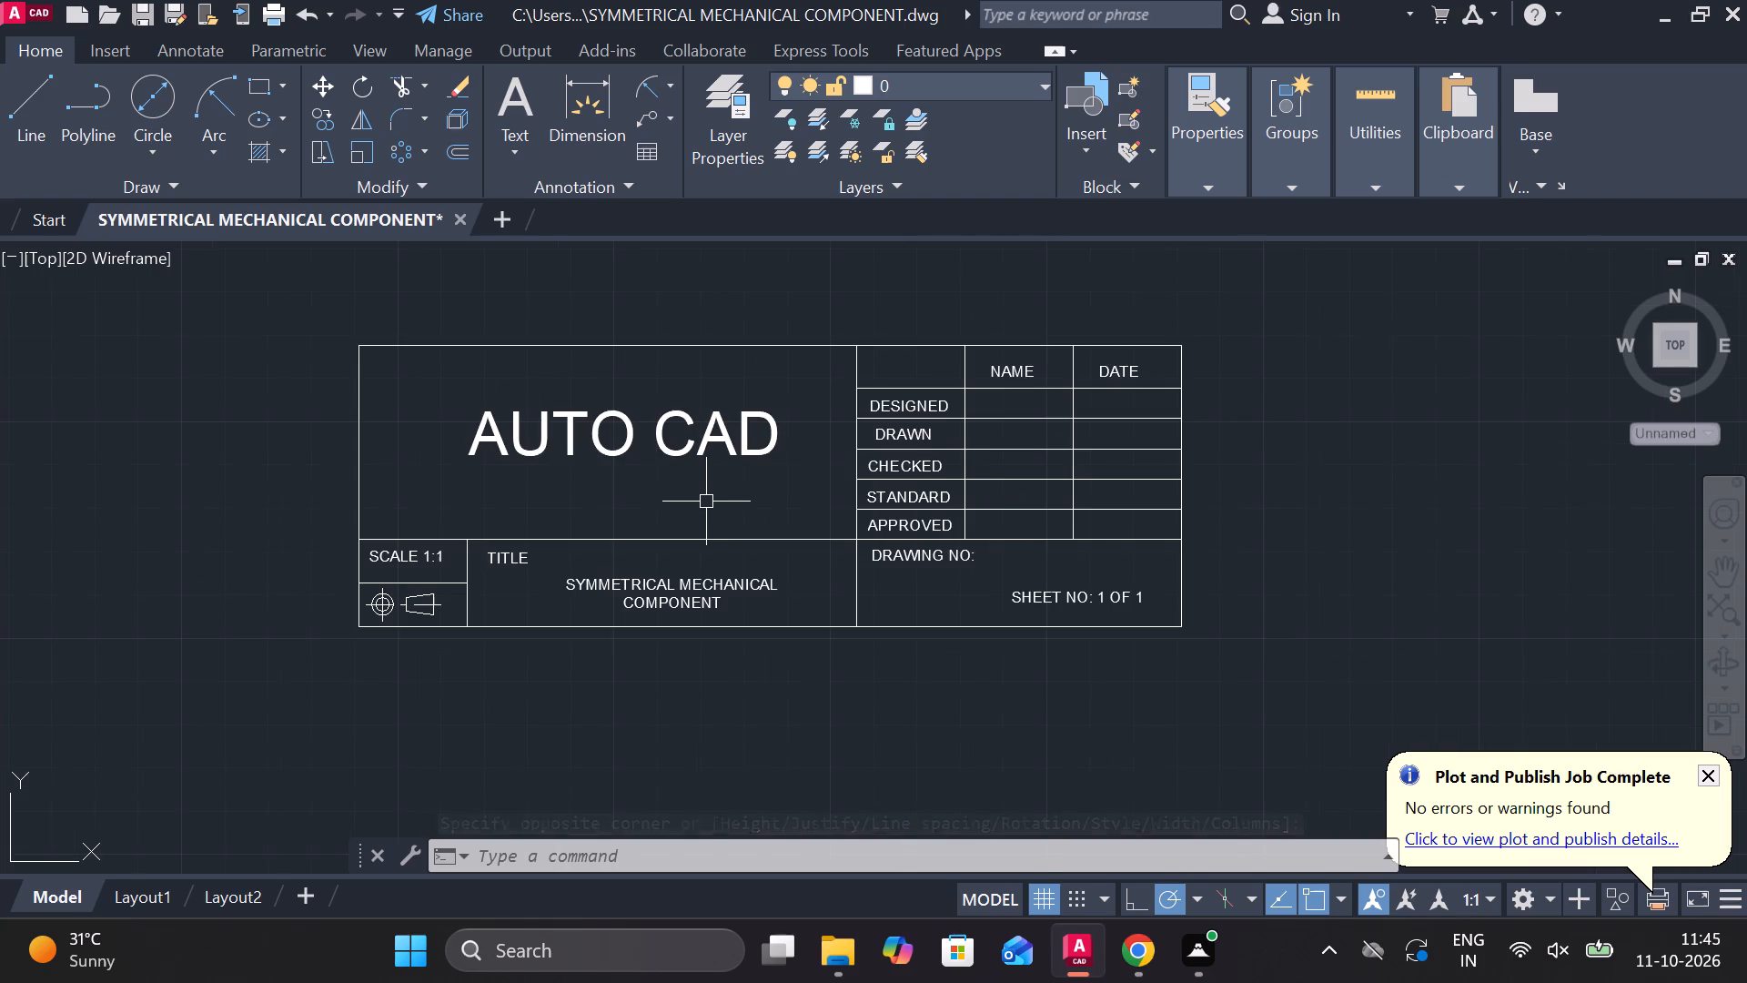
scroll(706, 502, down, 1)
middle_click(399, 509)
click(385, 349)
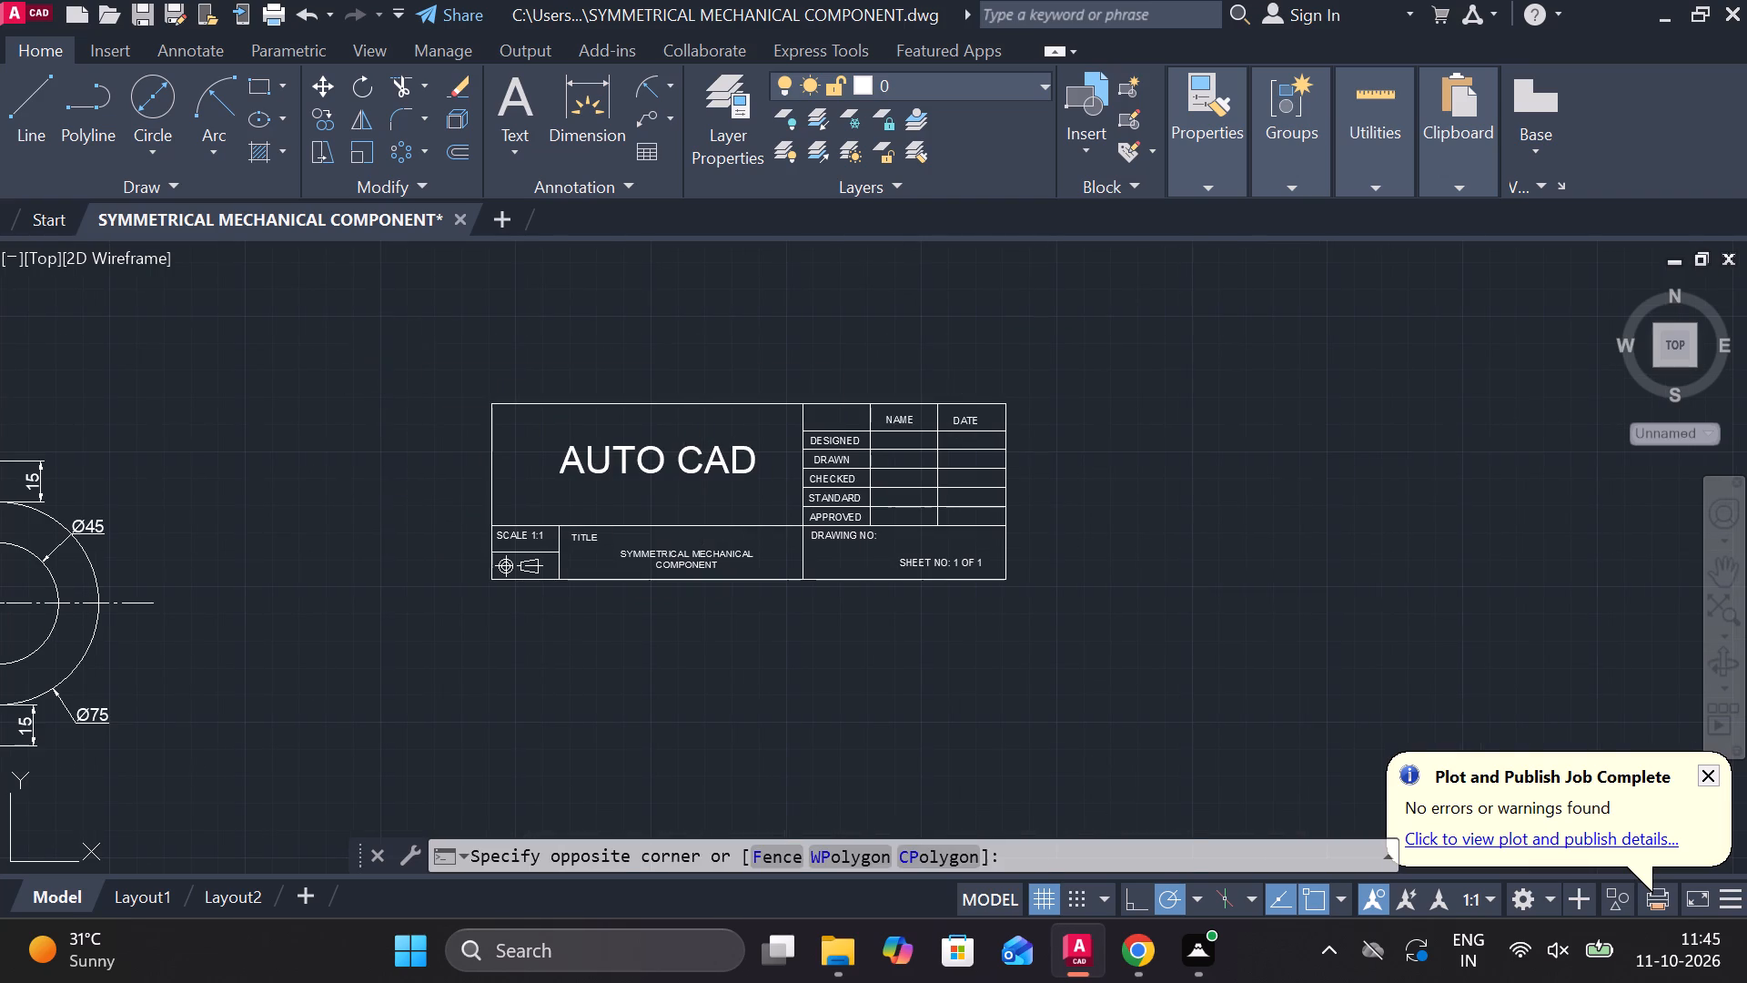
click(1139, 707)
key(m)
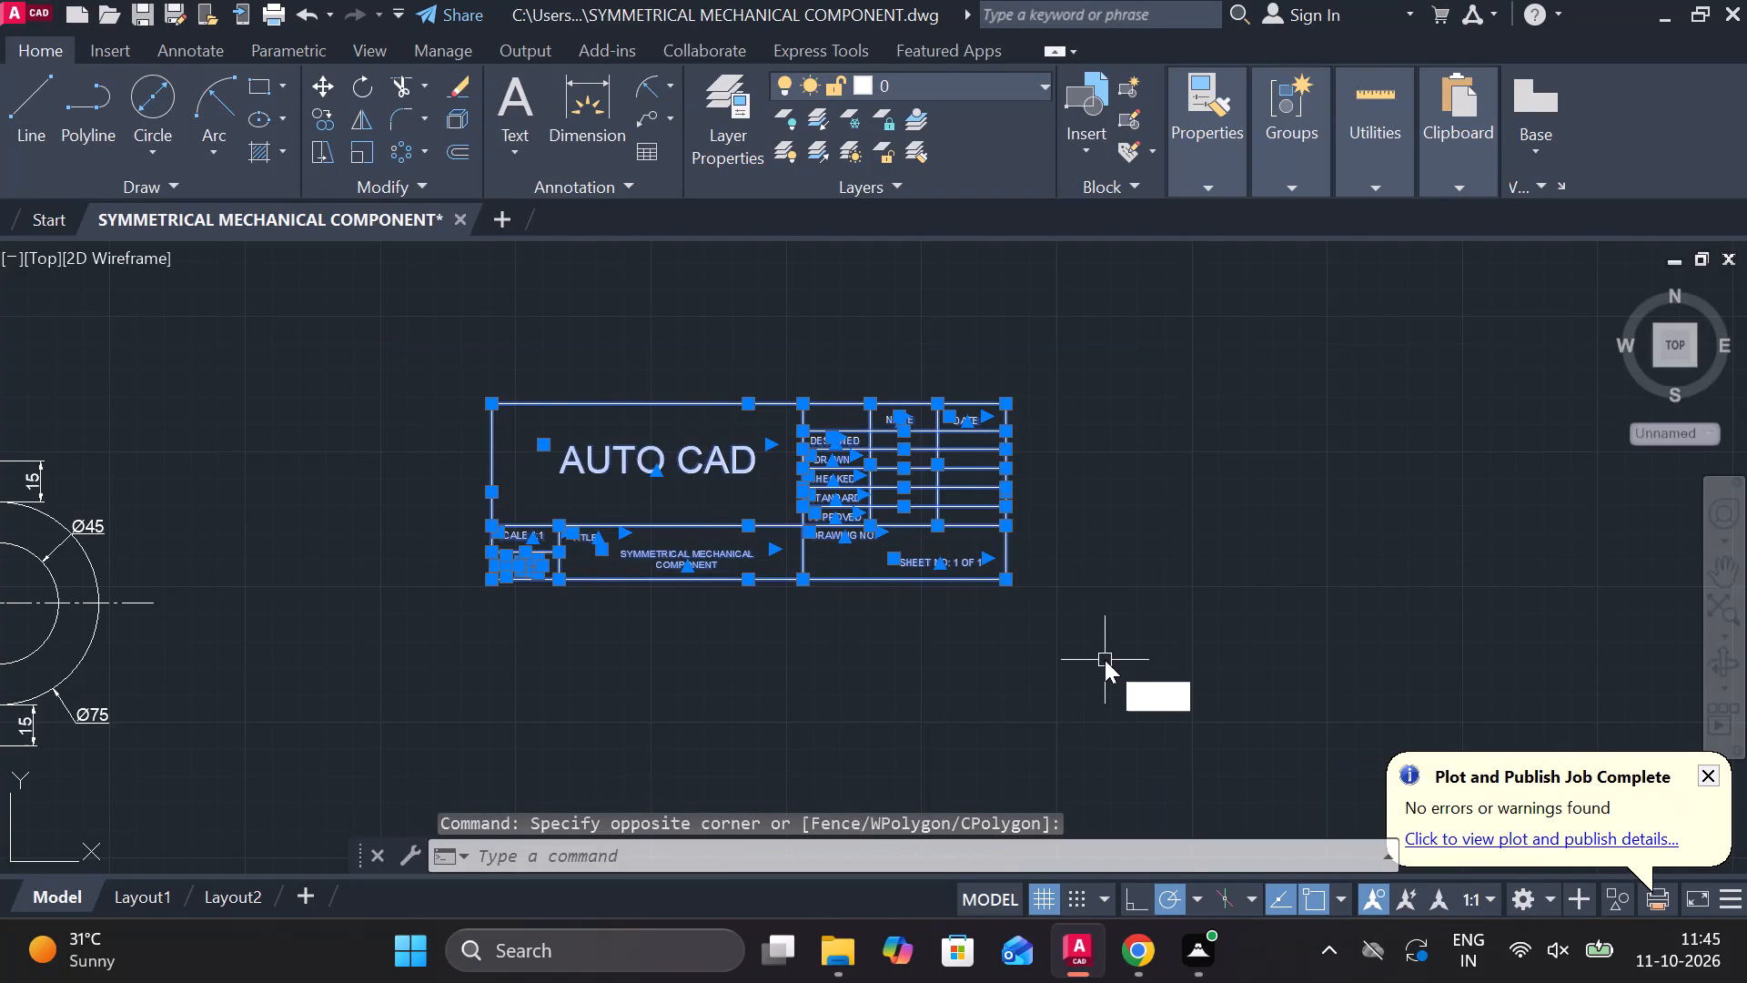
key(Return)
click(1010, 578)
scroll(1102, 579, down, 2)
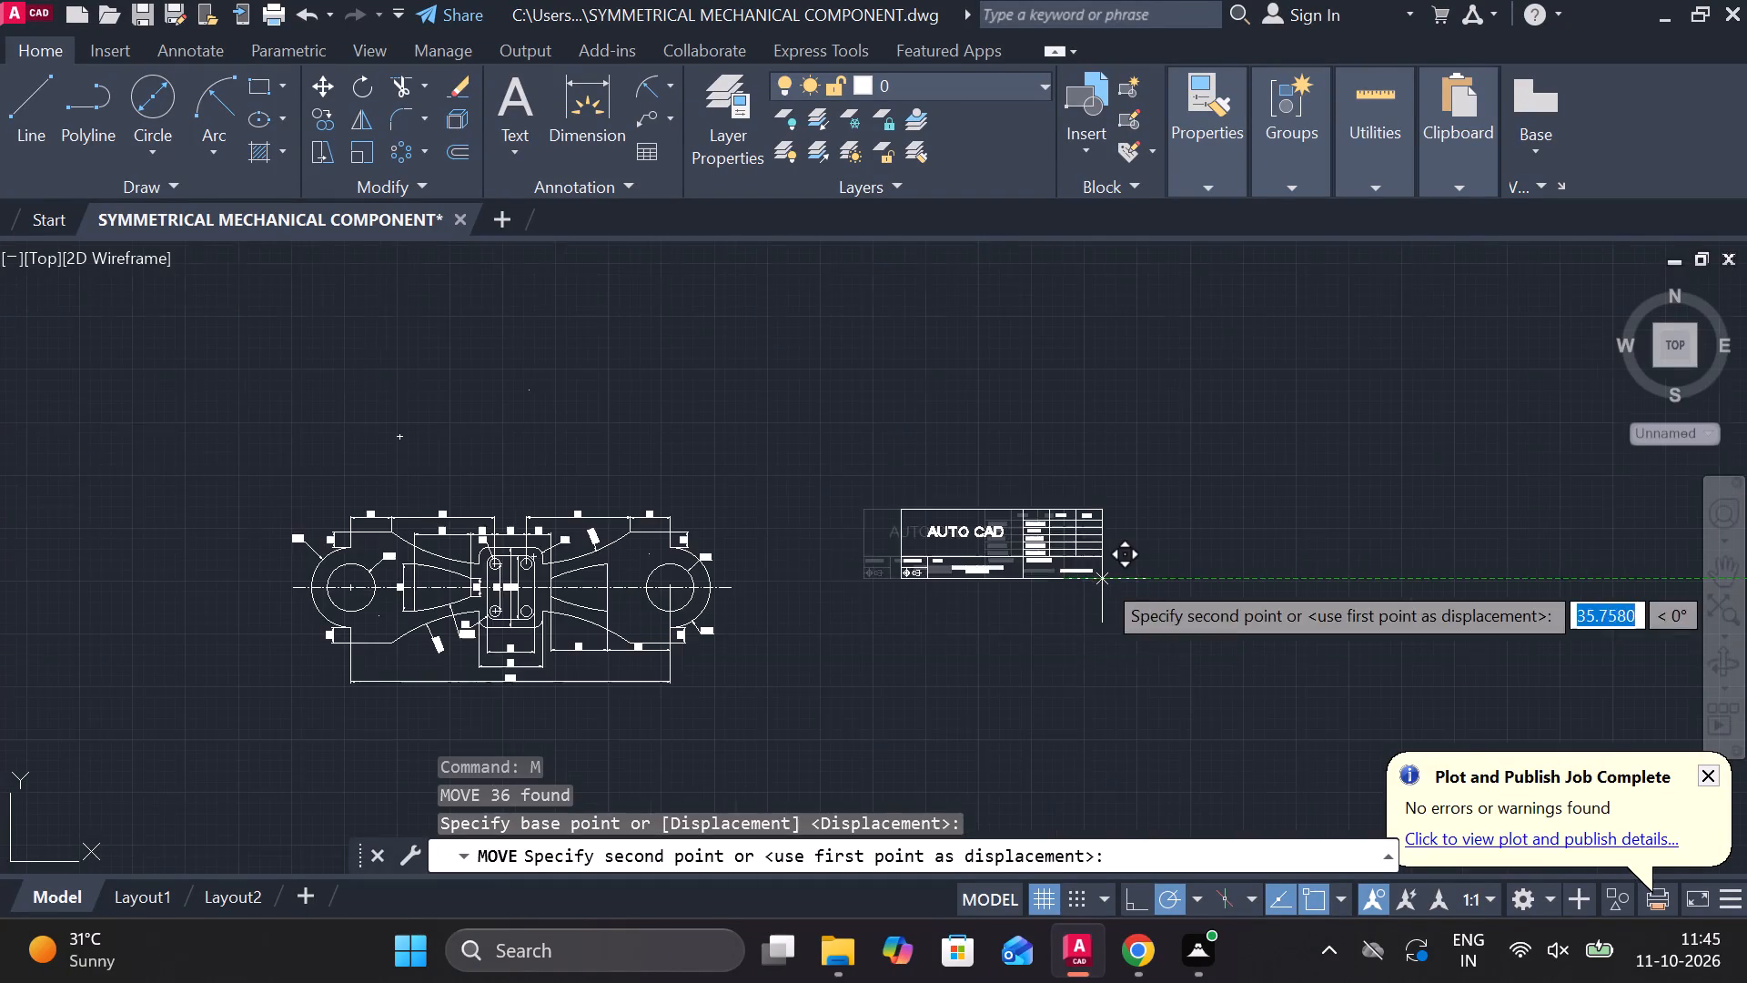
middle_drag(1045, 609, 1242, 459)
scroll(1022, 674, up, 1)
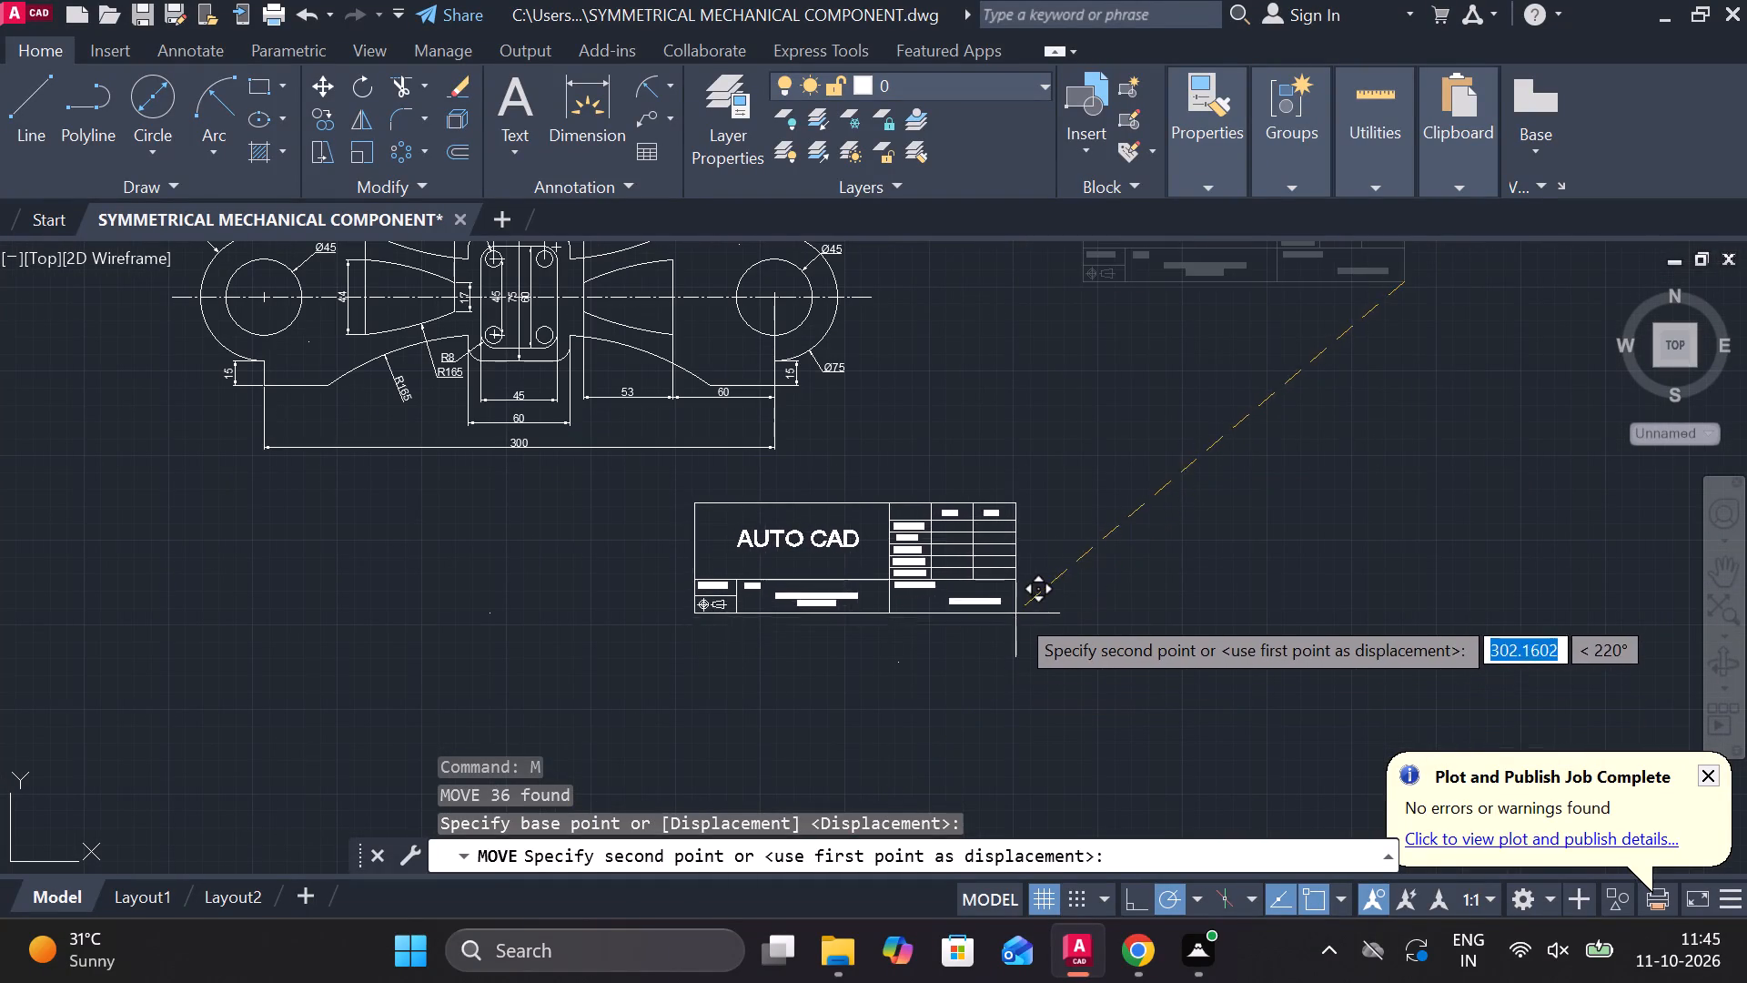
click(1122, 590)
key(Escape)
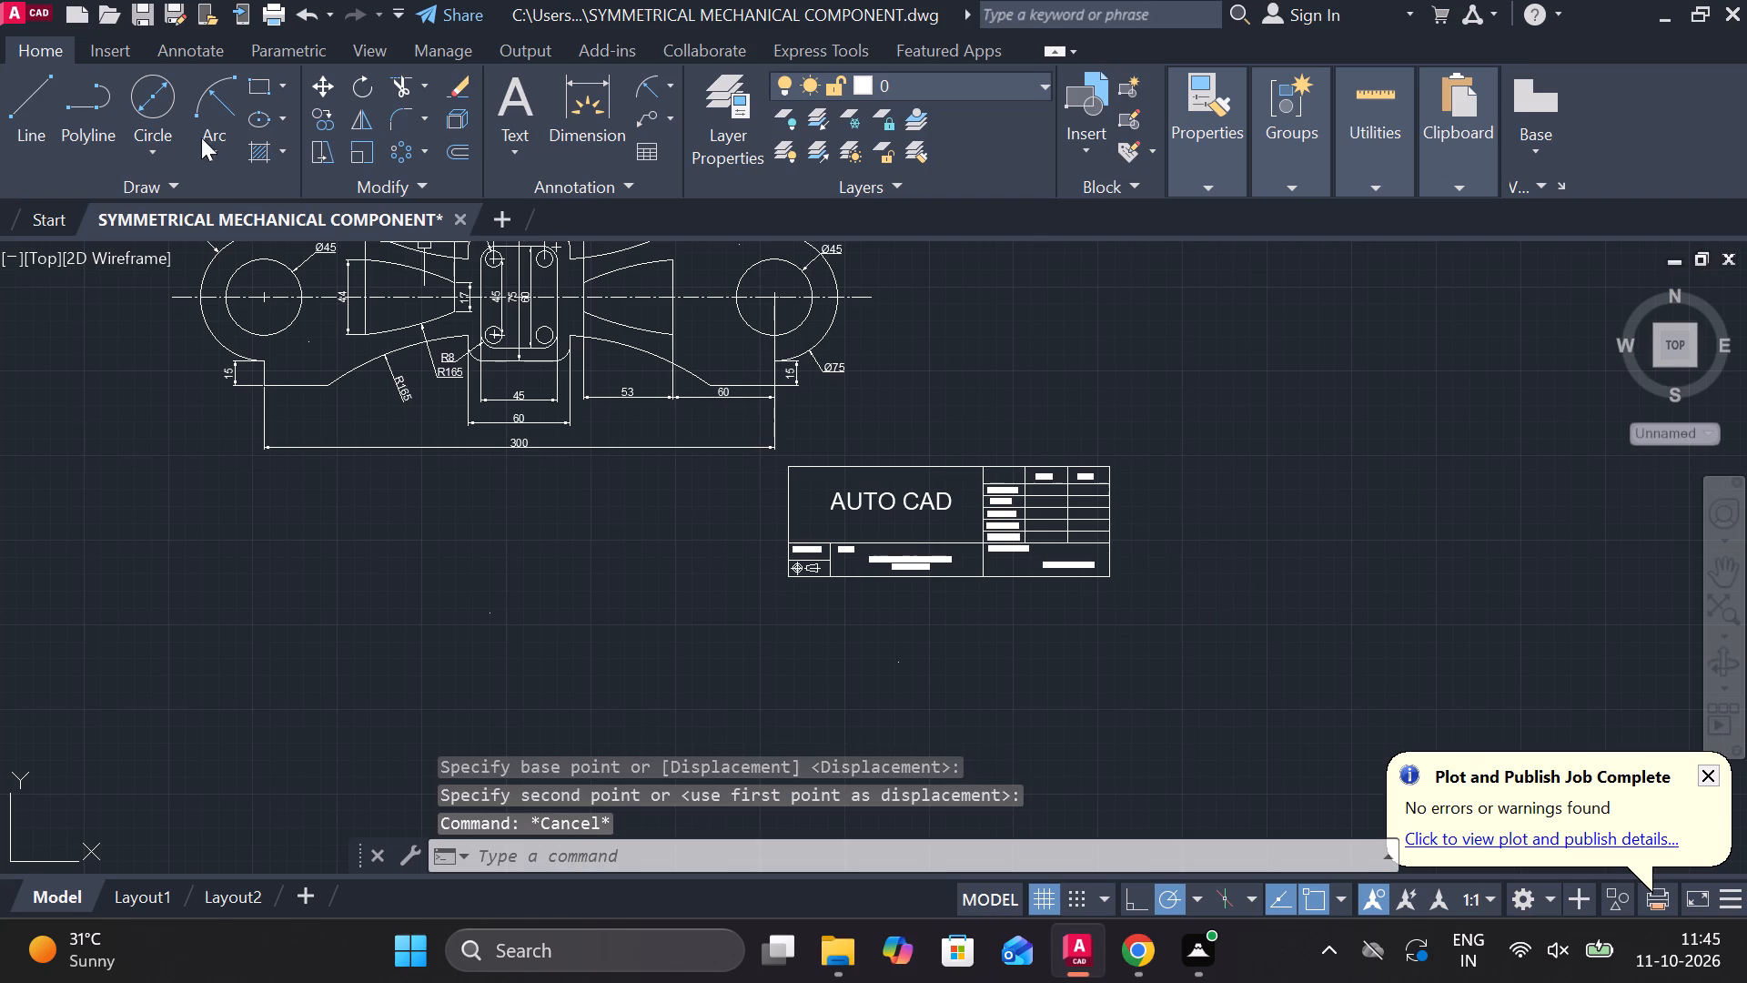
Draw a rectangular border about 587 by 294 around the part, starting from the title block's lower-right corner.
click(270, 79)
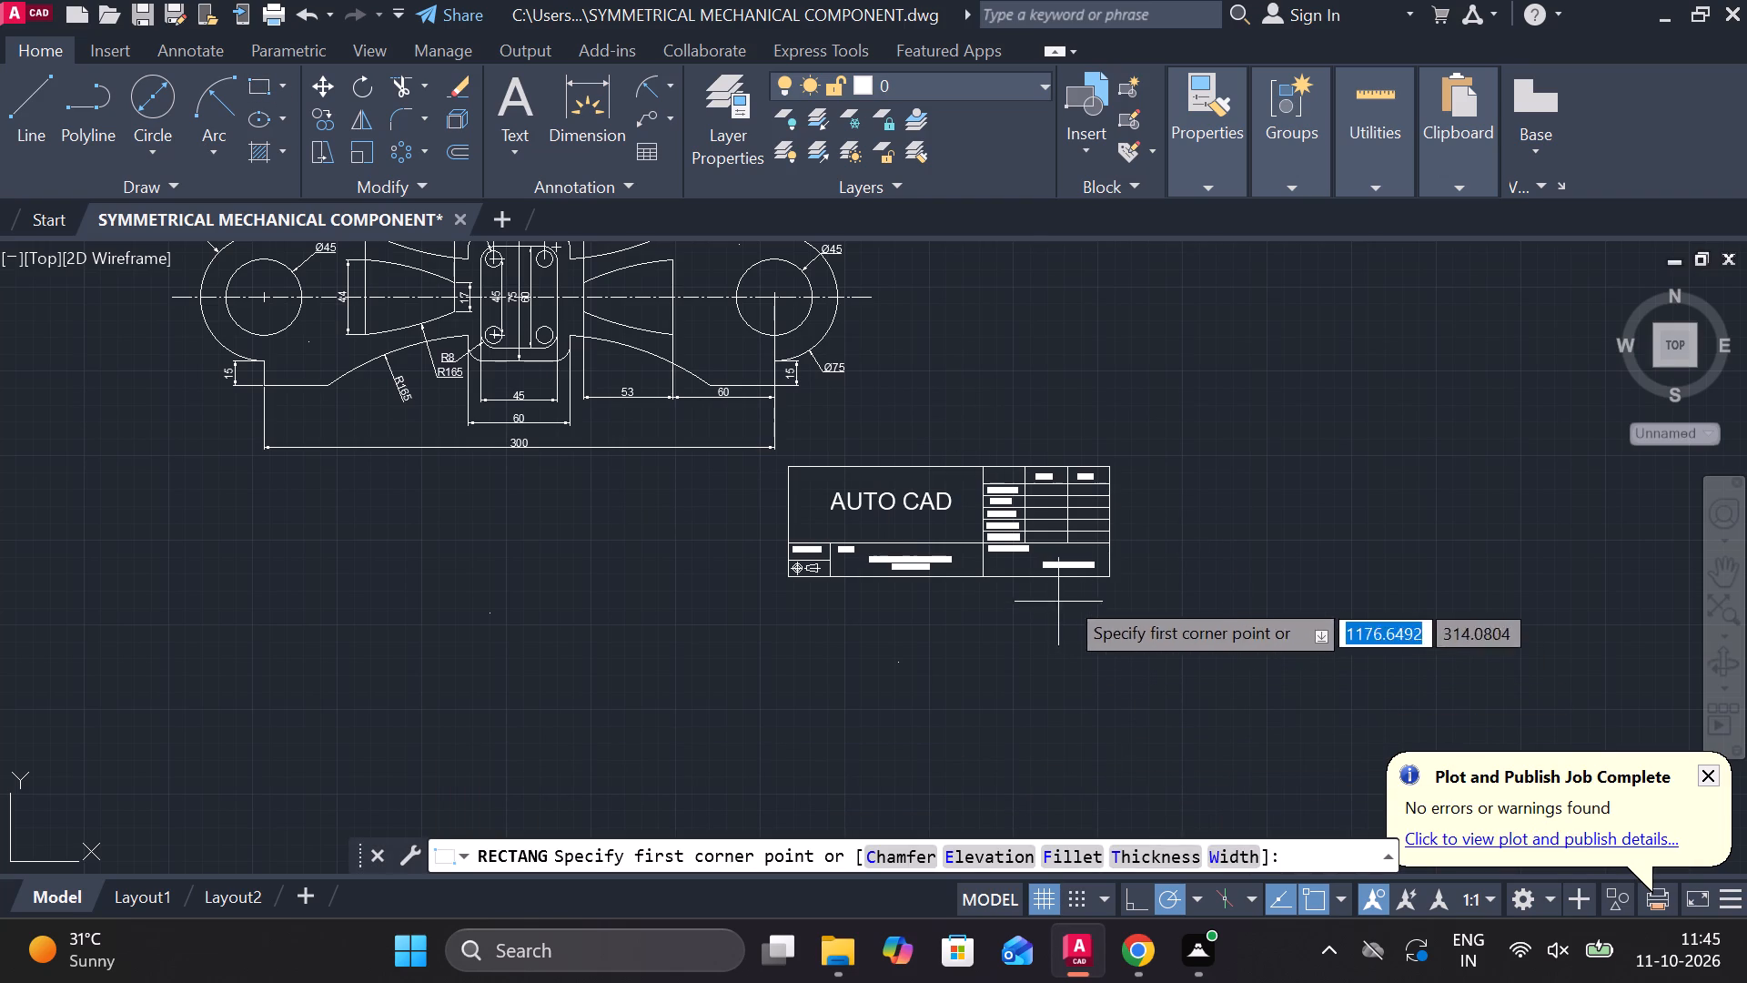
click(1099, 583)
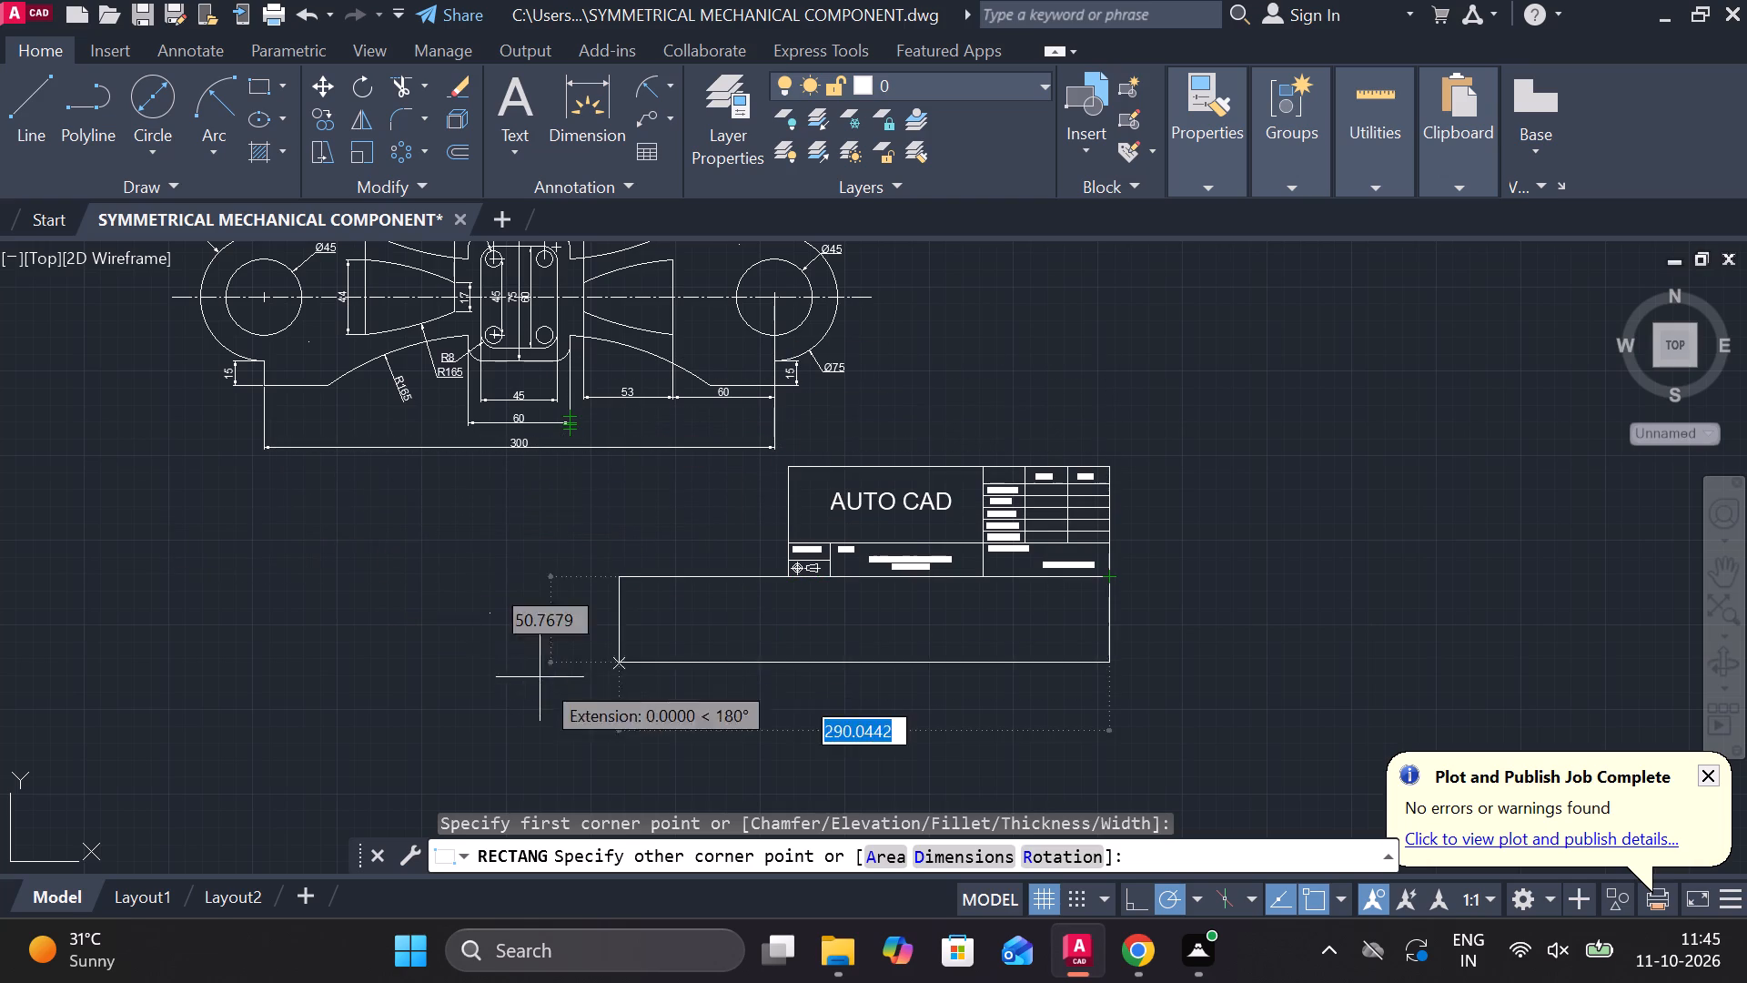
middle_drag(317, 547, 389, 698)
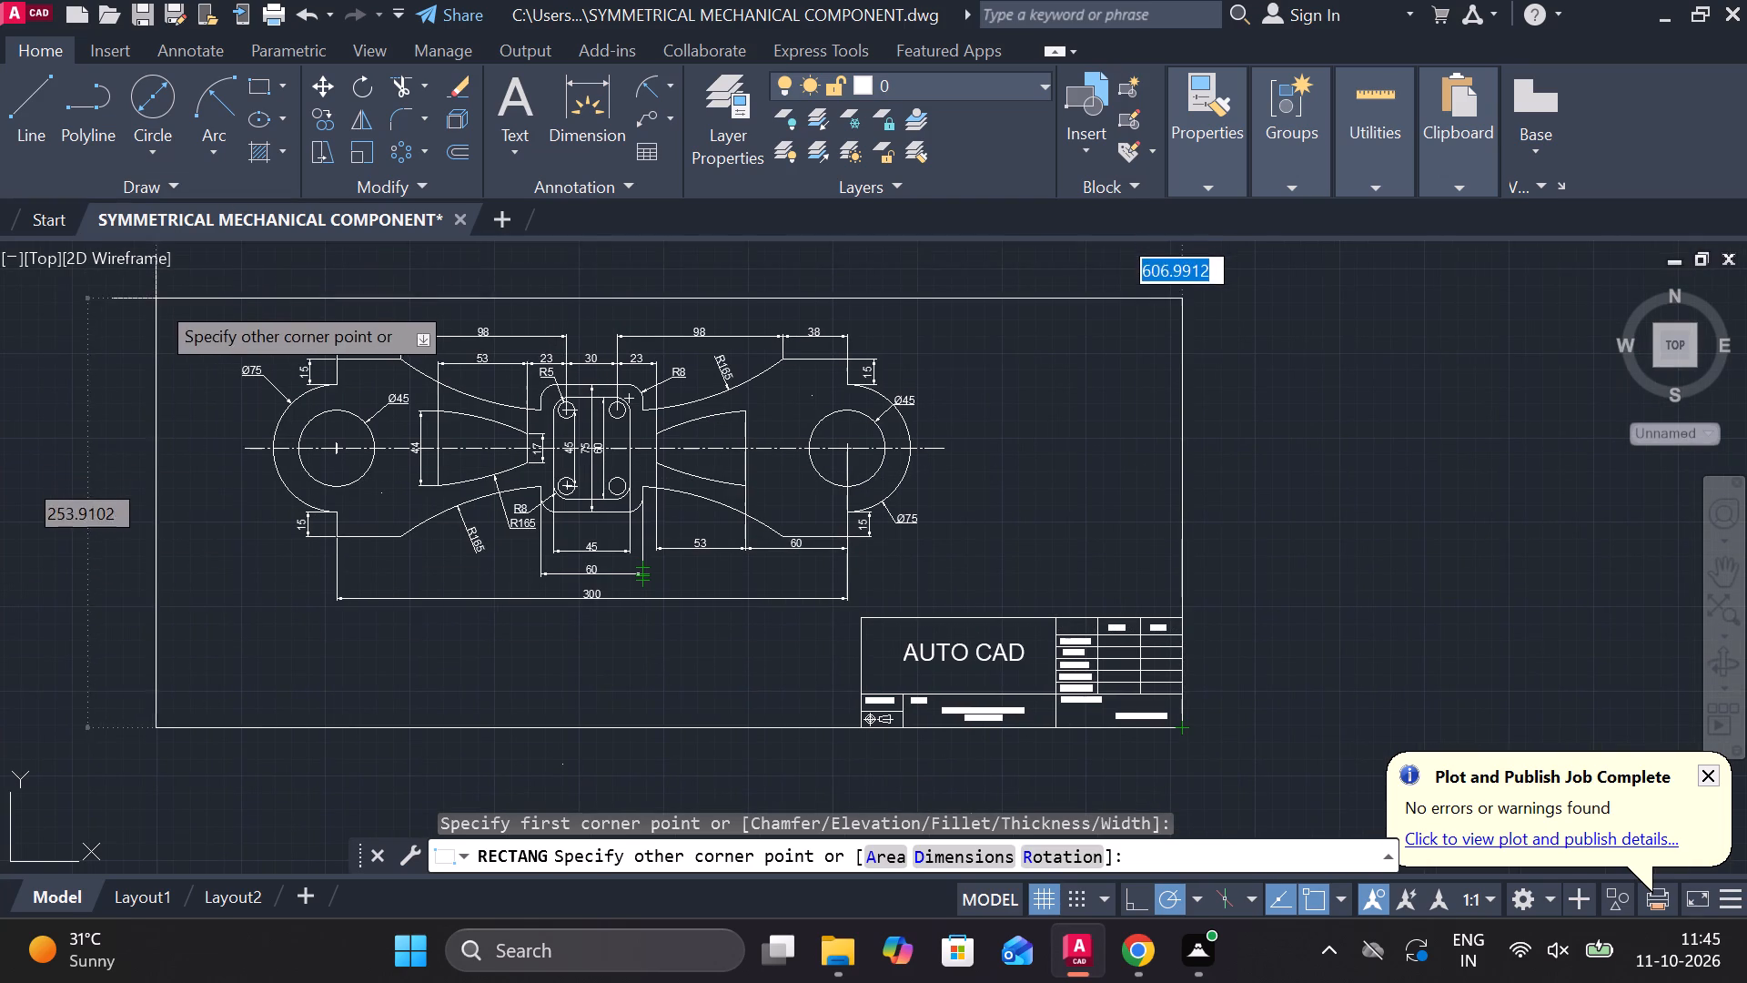
middle_drag(167, 304, 172, 401)
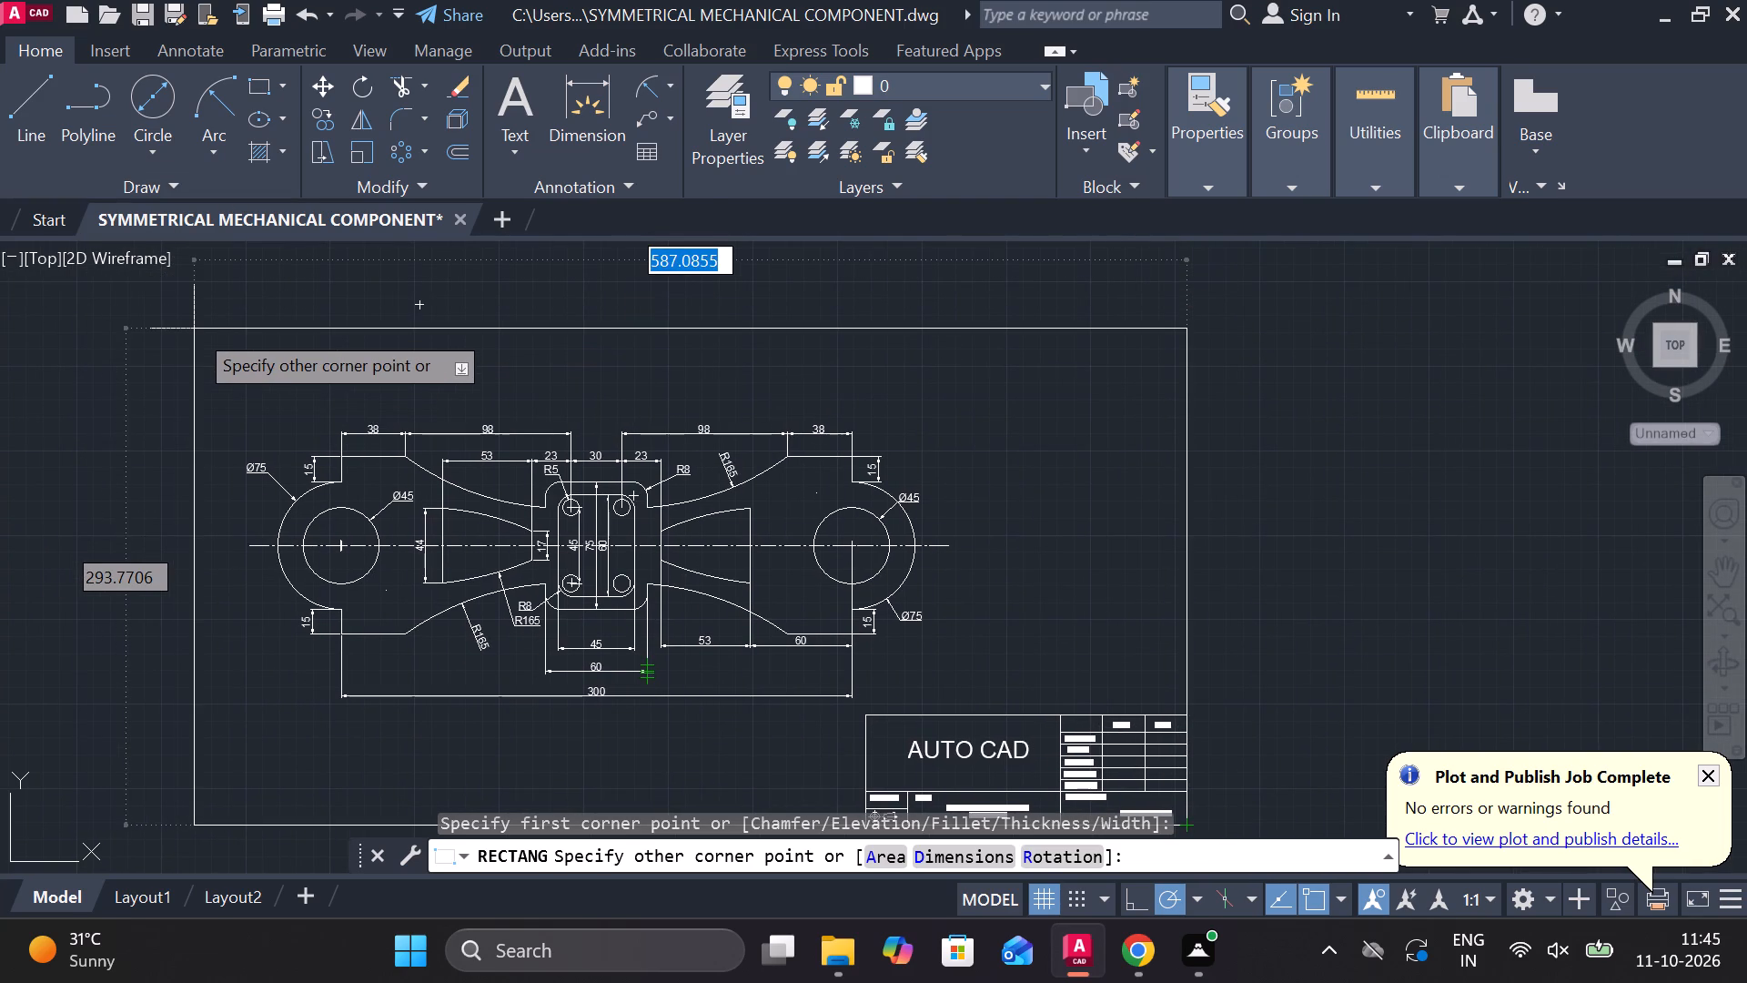
click(194, 333)
scroll(1070, 455, down, 2)
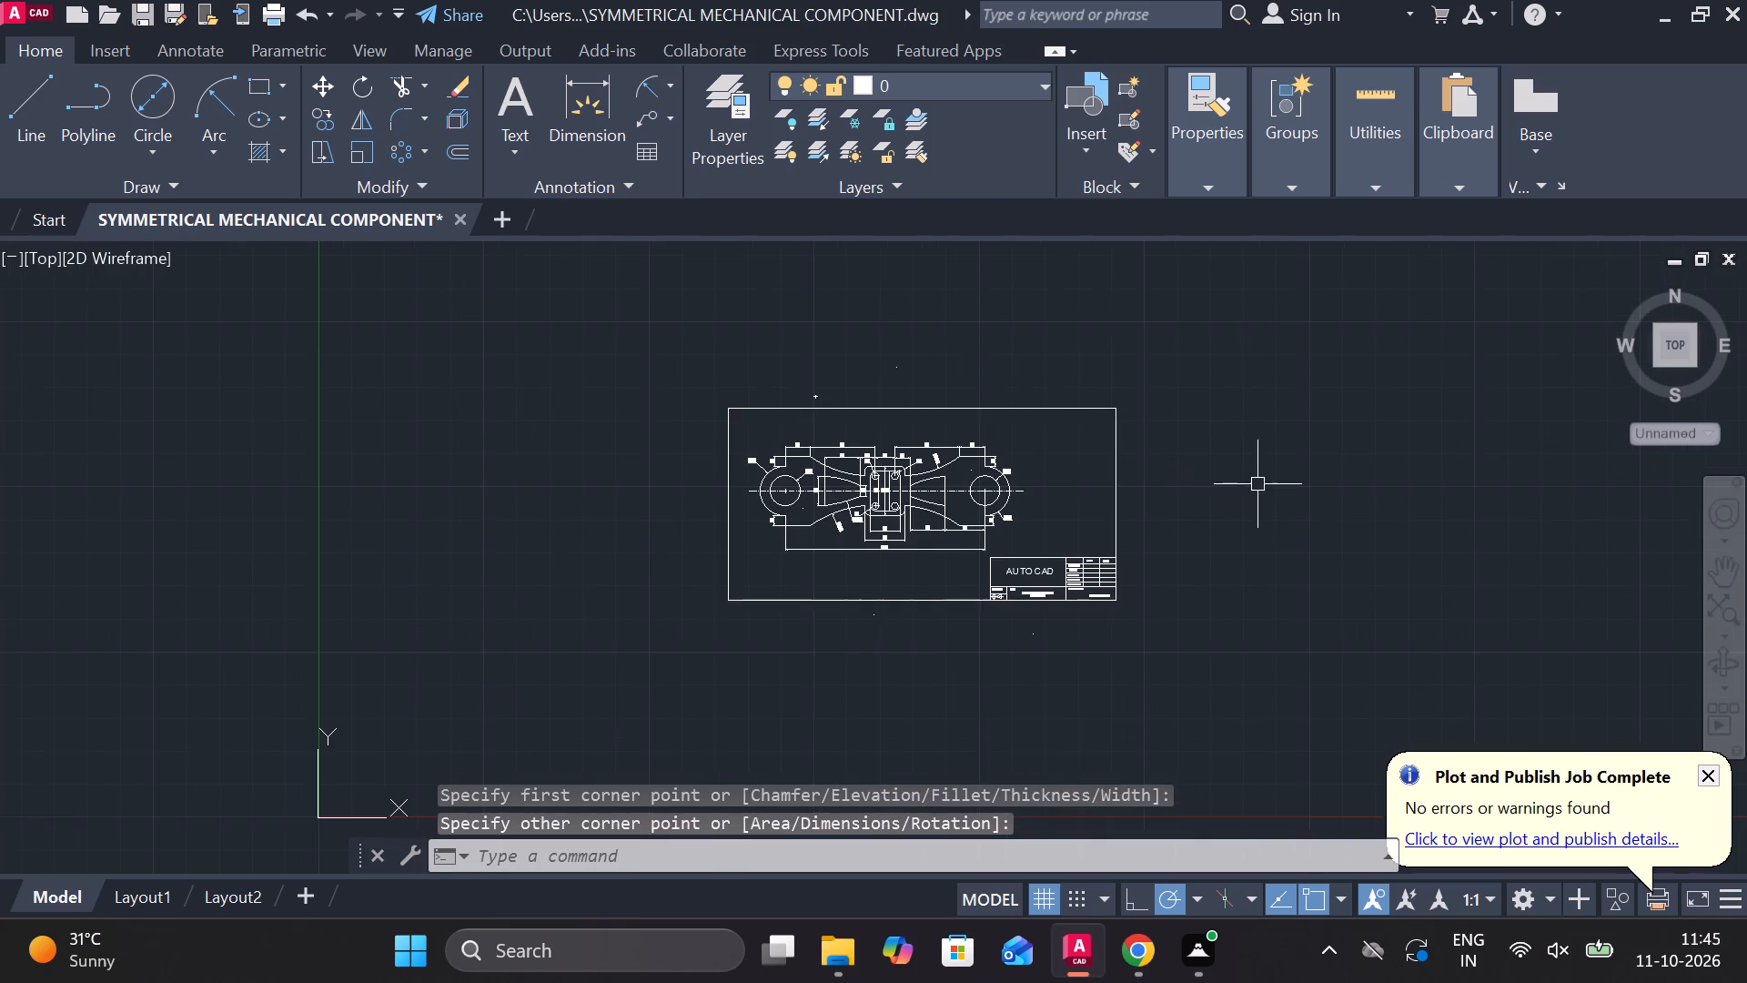
Save the drawing with its new border and title block under its existing name.
middle_drag(1256, 485, 1092, 479)
key(ctrl+s)
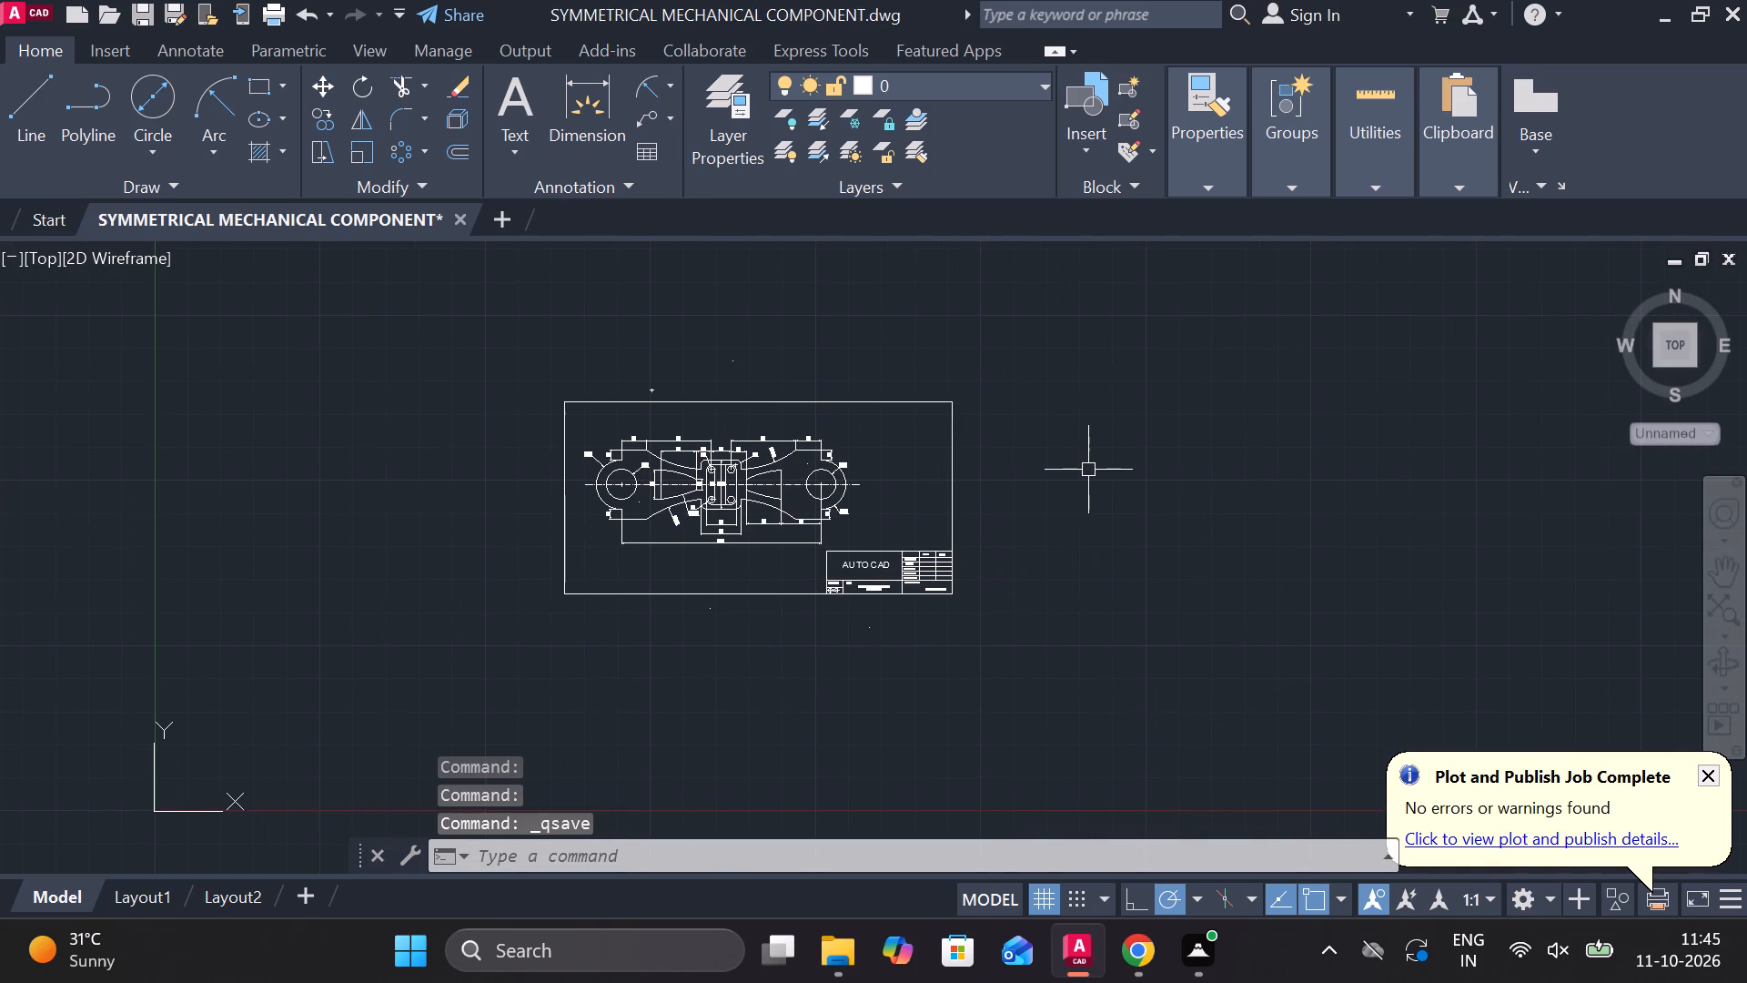
text(LOG)
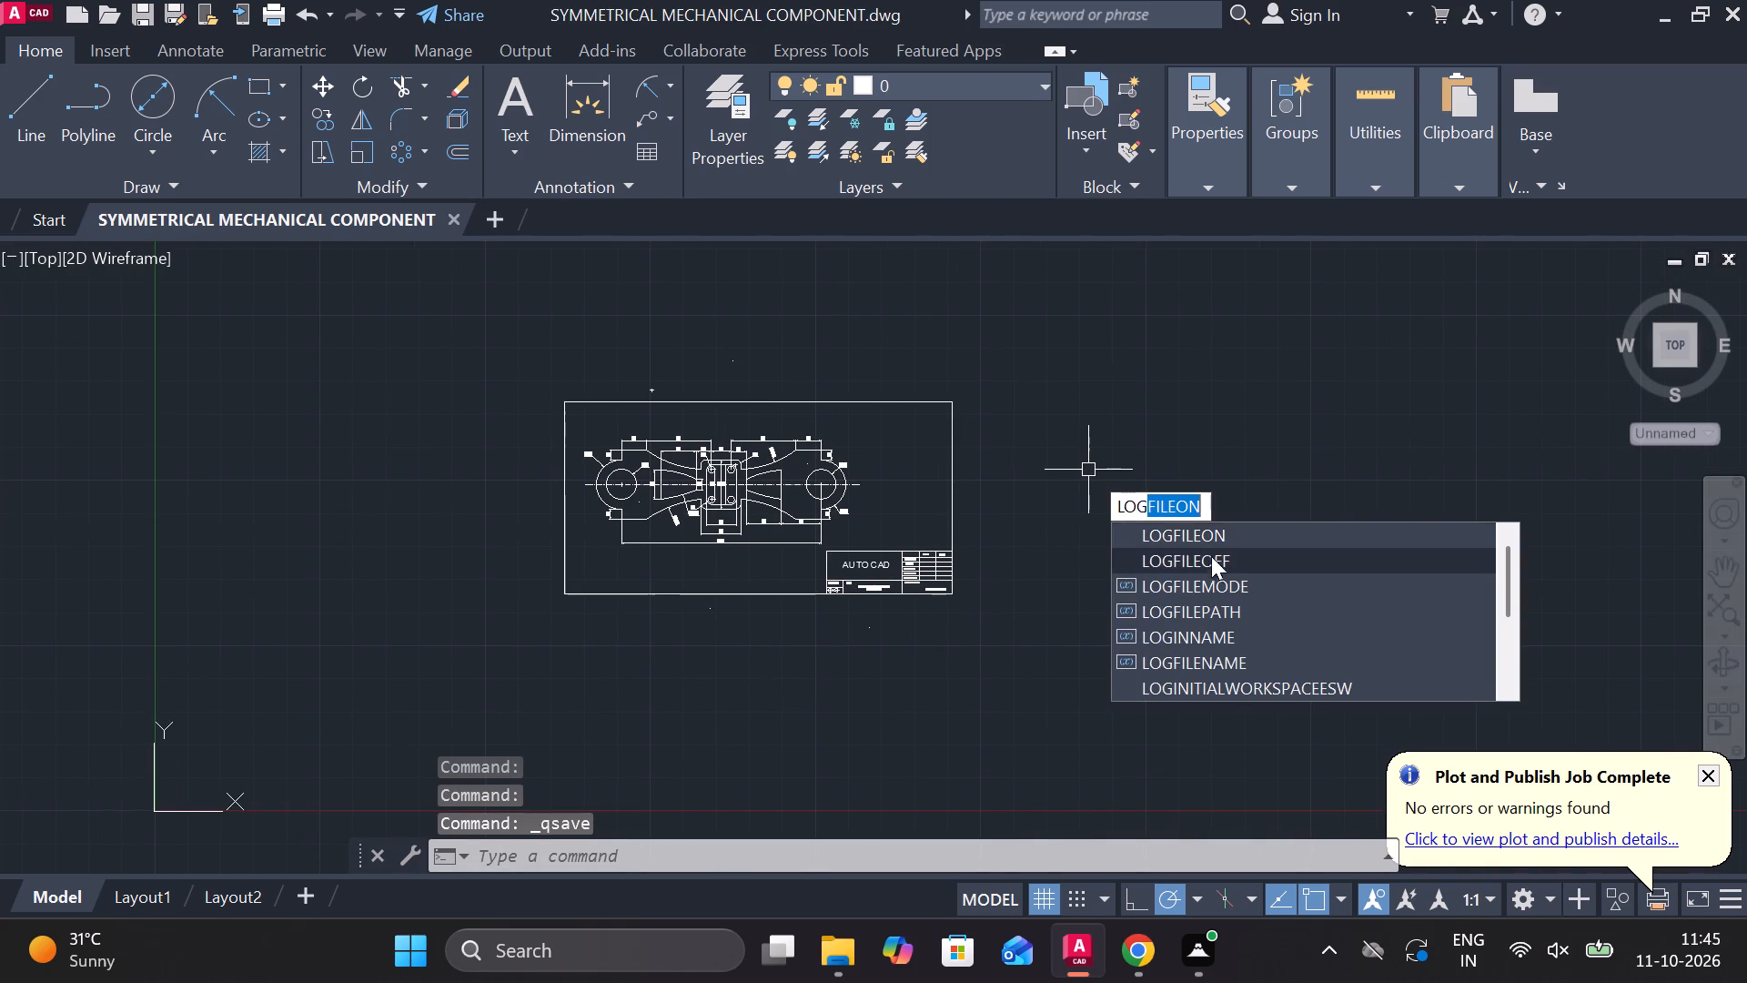
click(1211, 561)
key(ctrl+s)
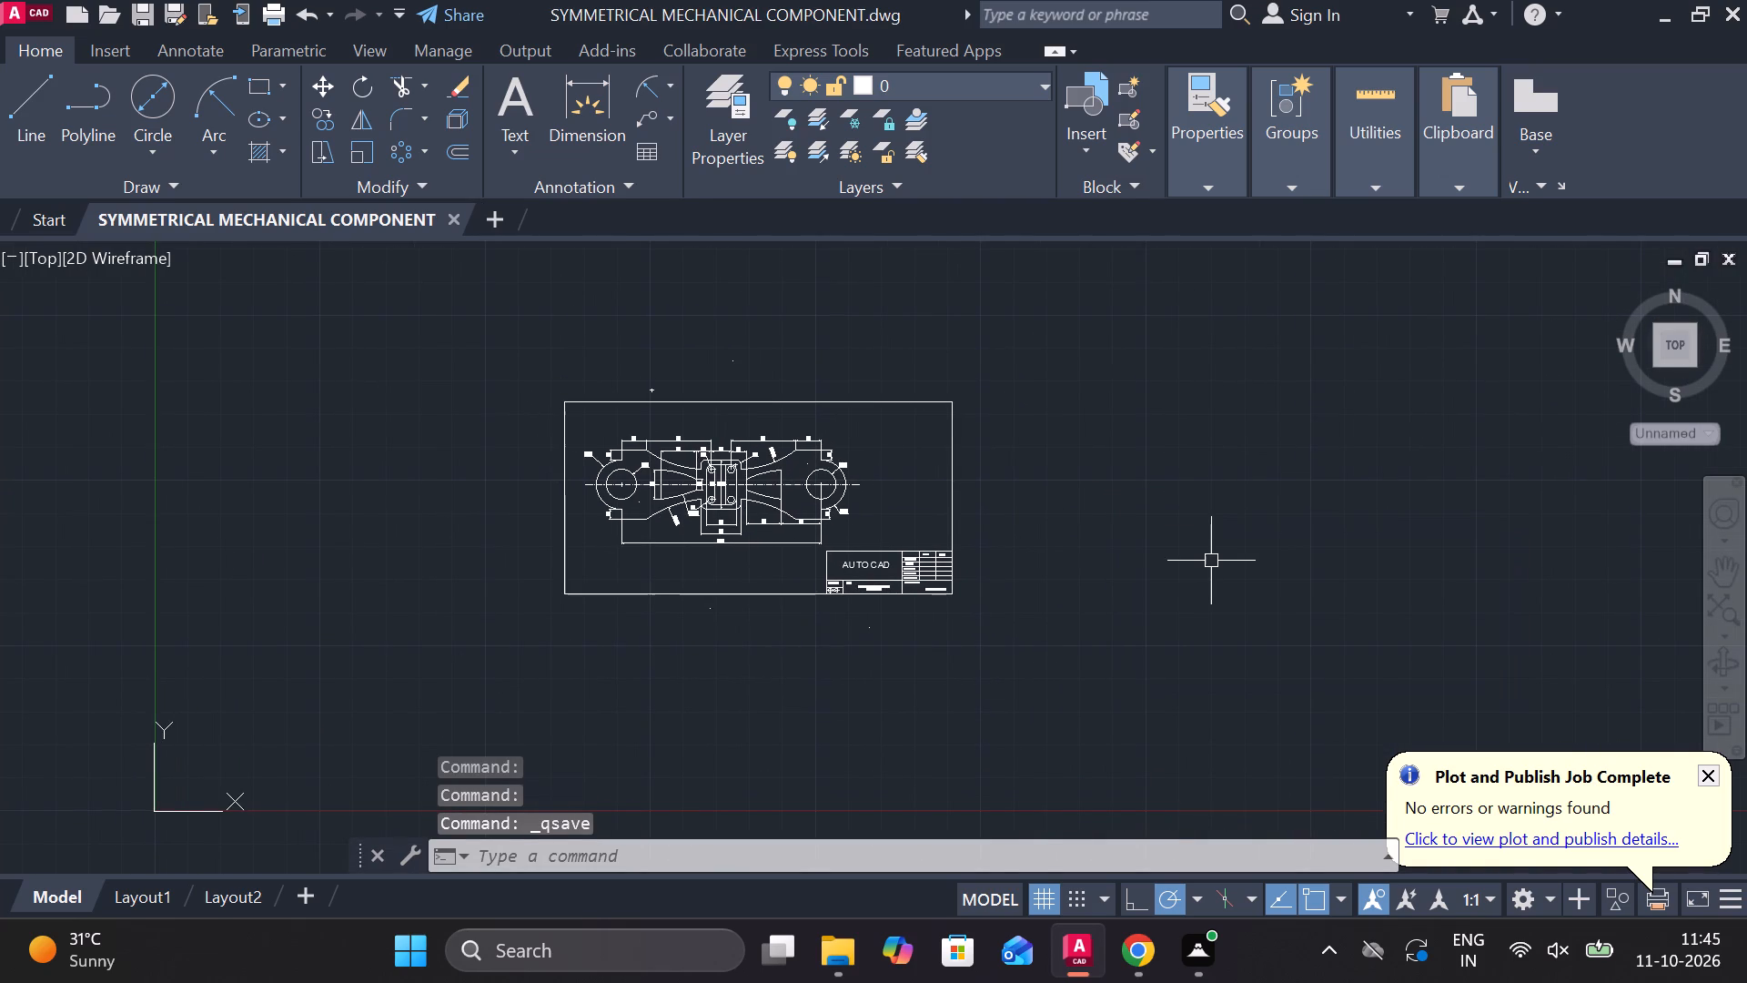
Set up a plot of the drawing with the DWG To PDF.pc3 plotter and landscape orientation.
text(PLOT)
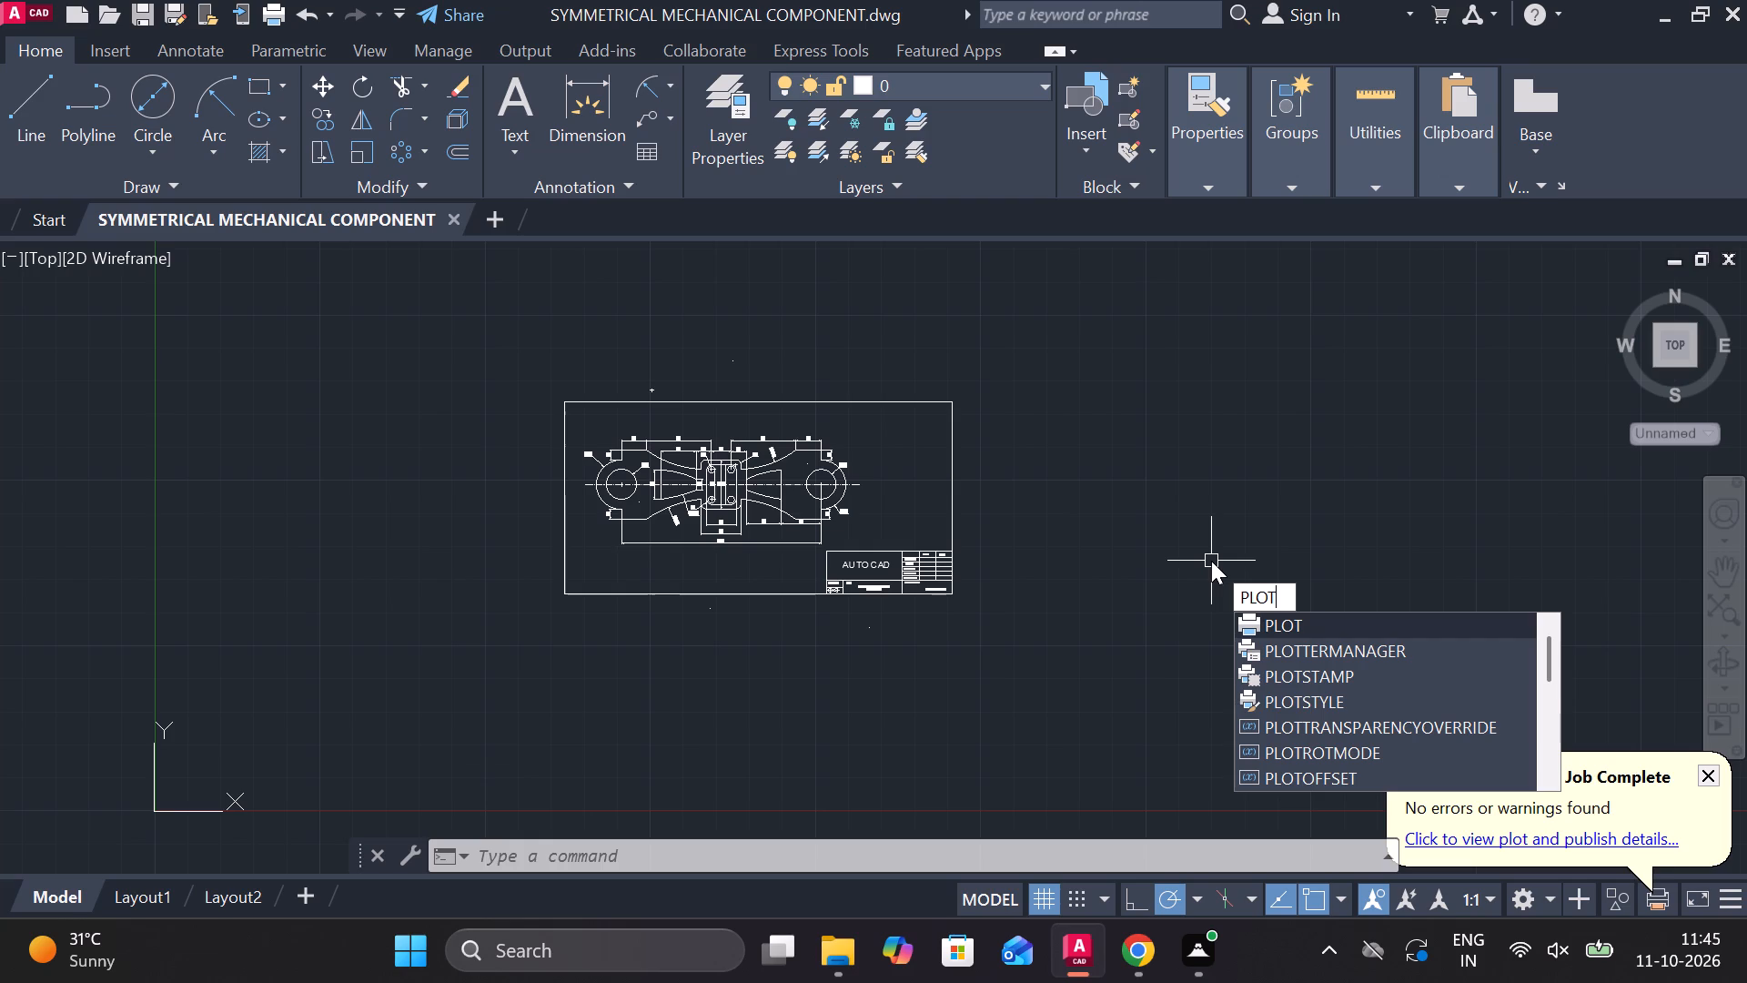
click(1309, 617)
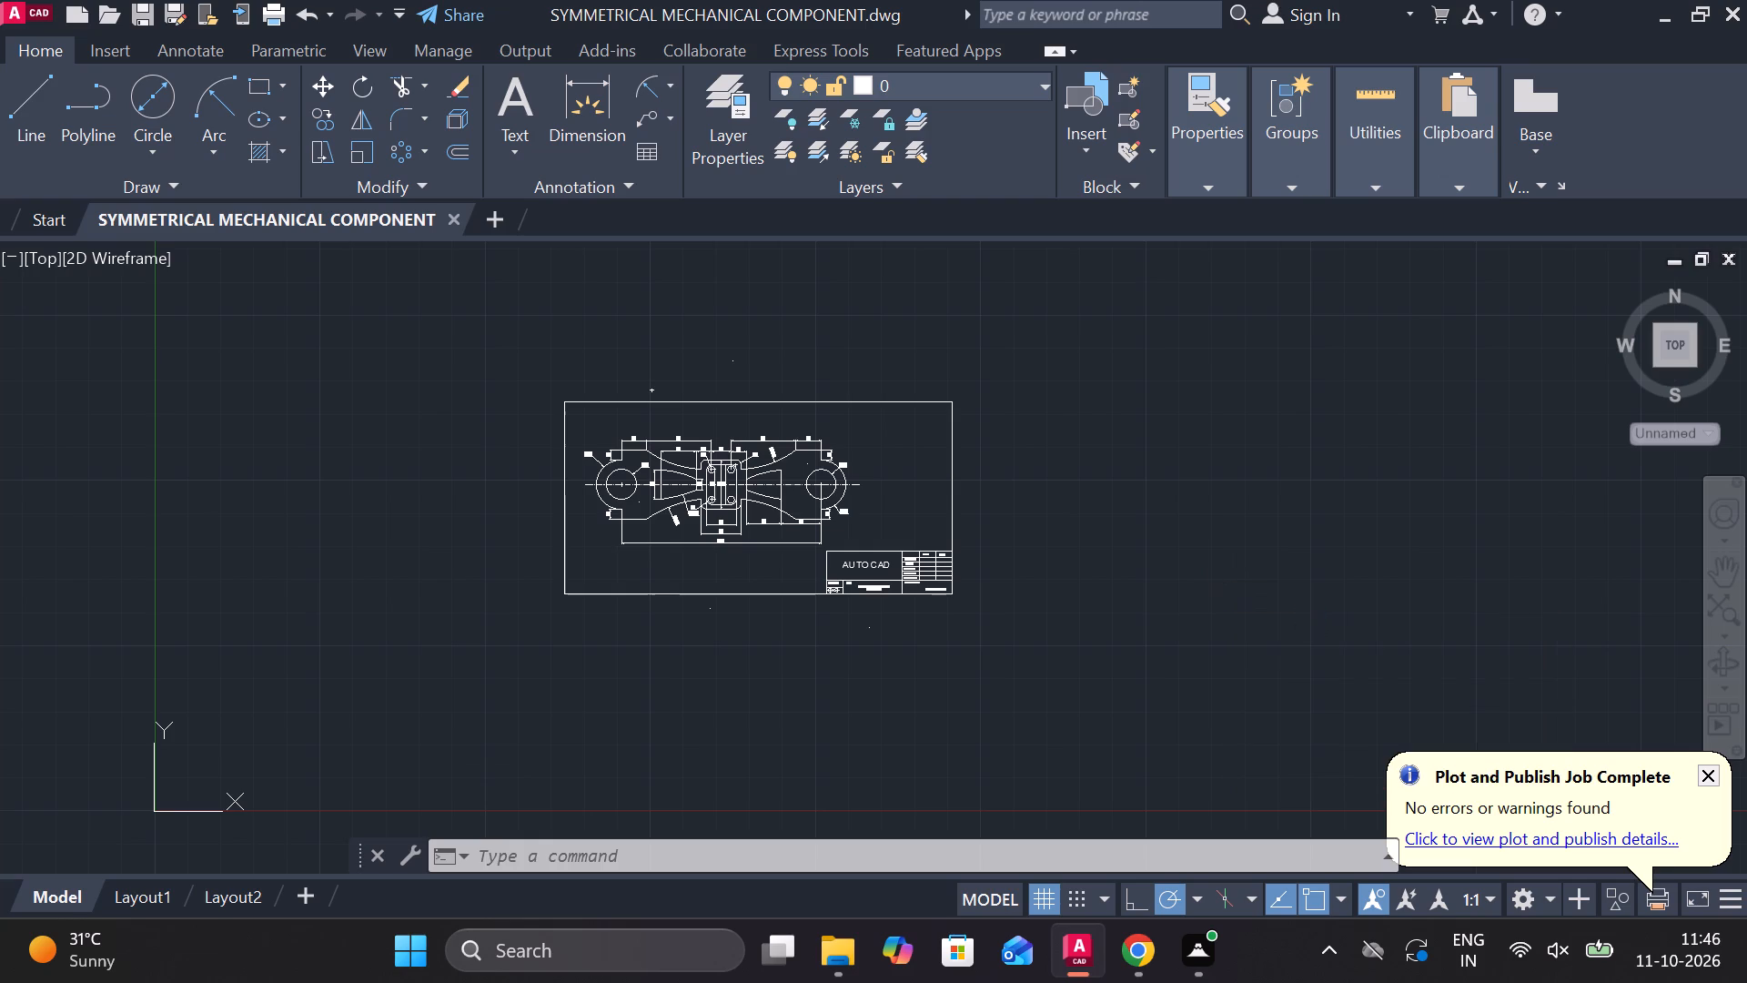
click(873, 271)
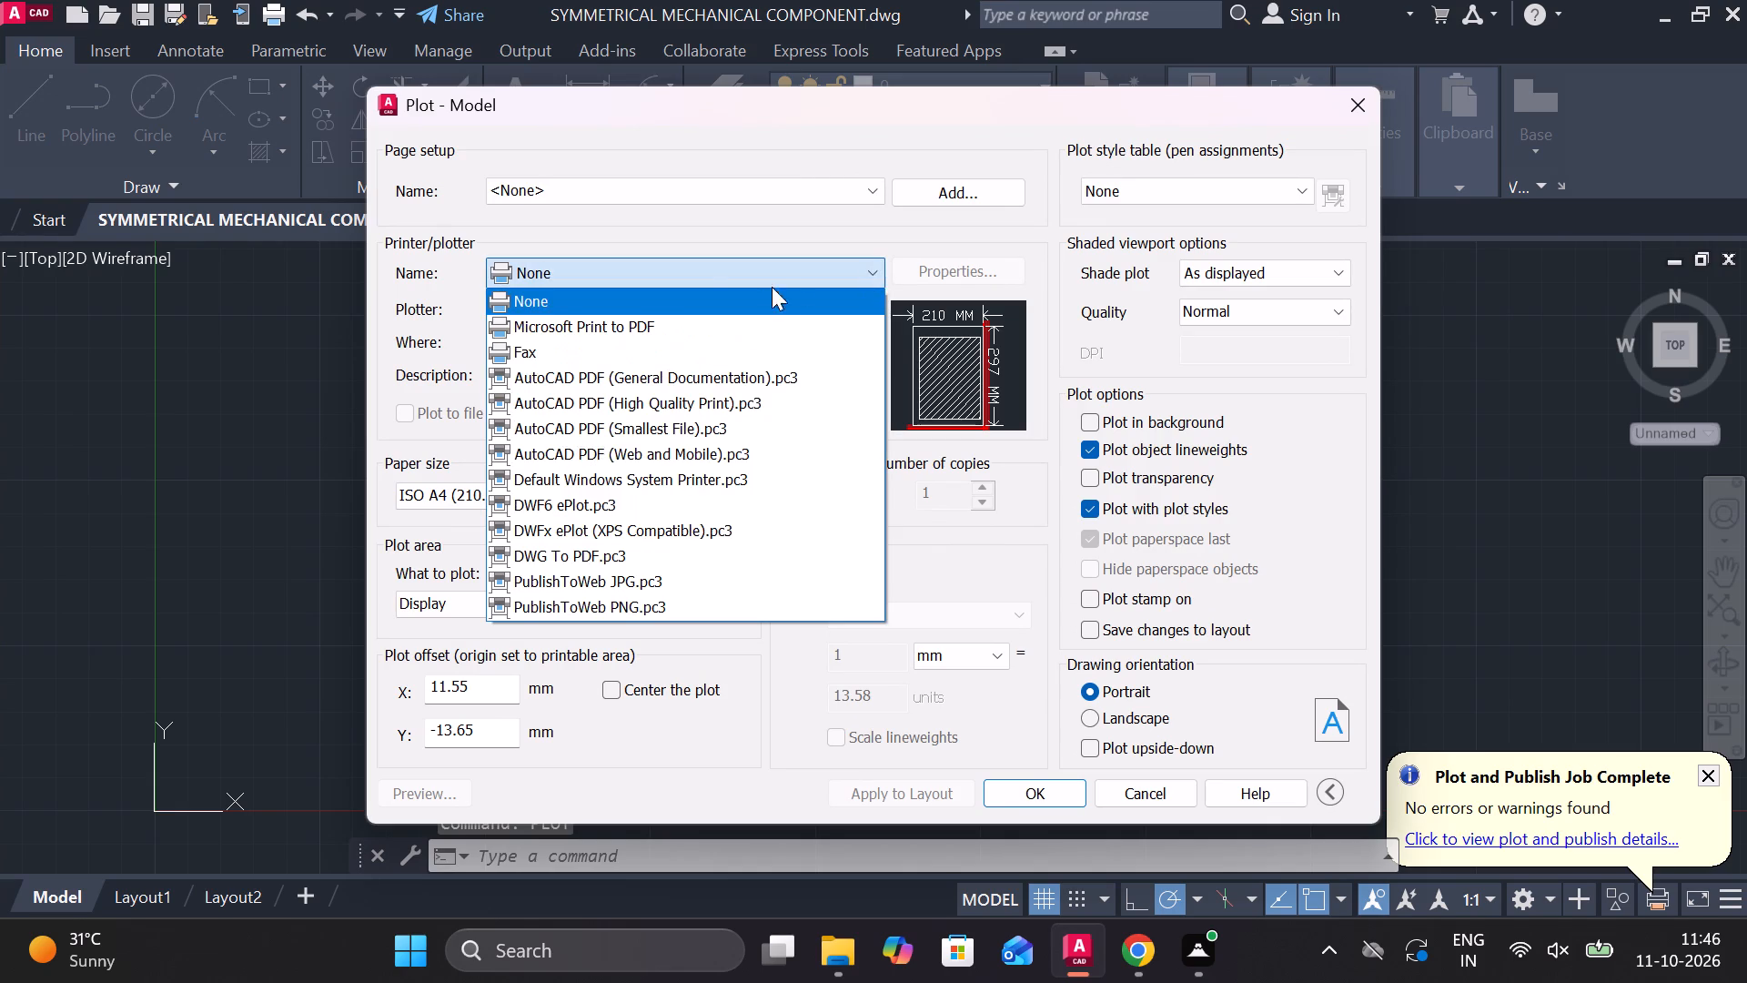
click(594, 550)
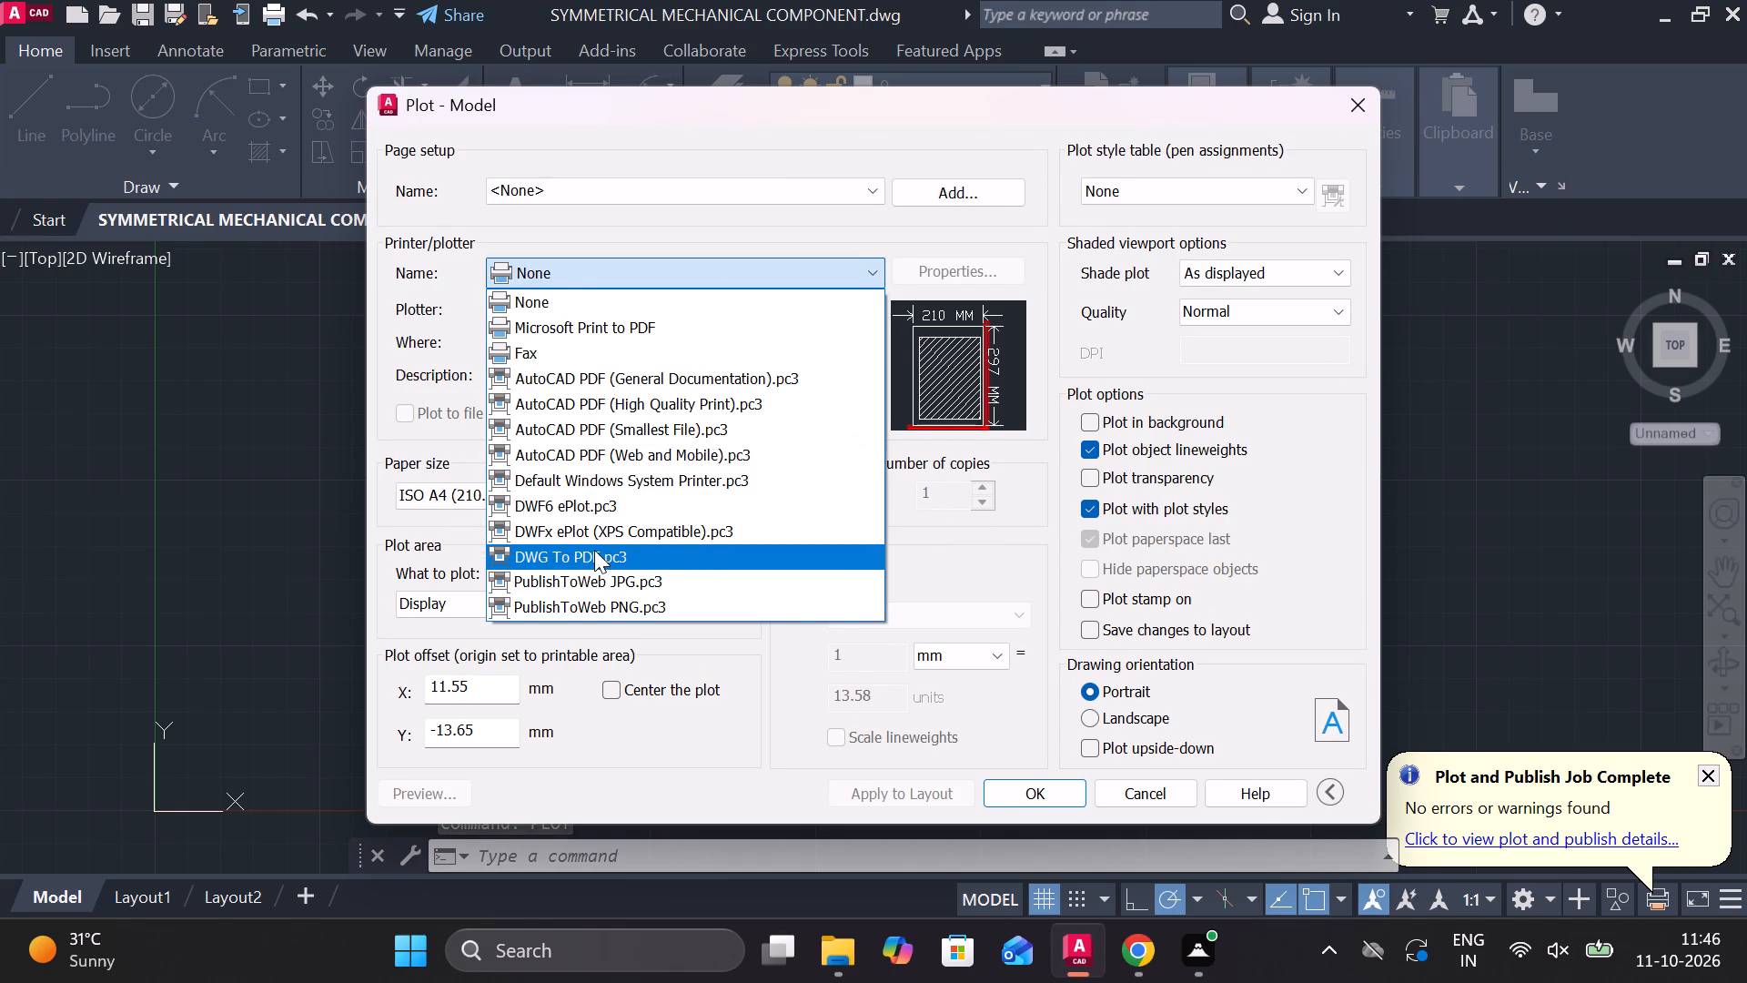
click(1096, 717)
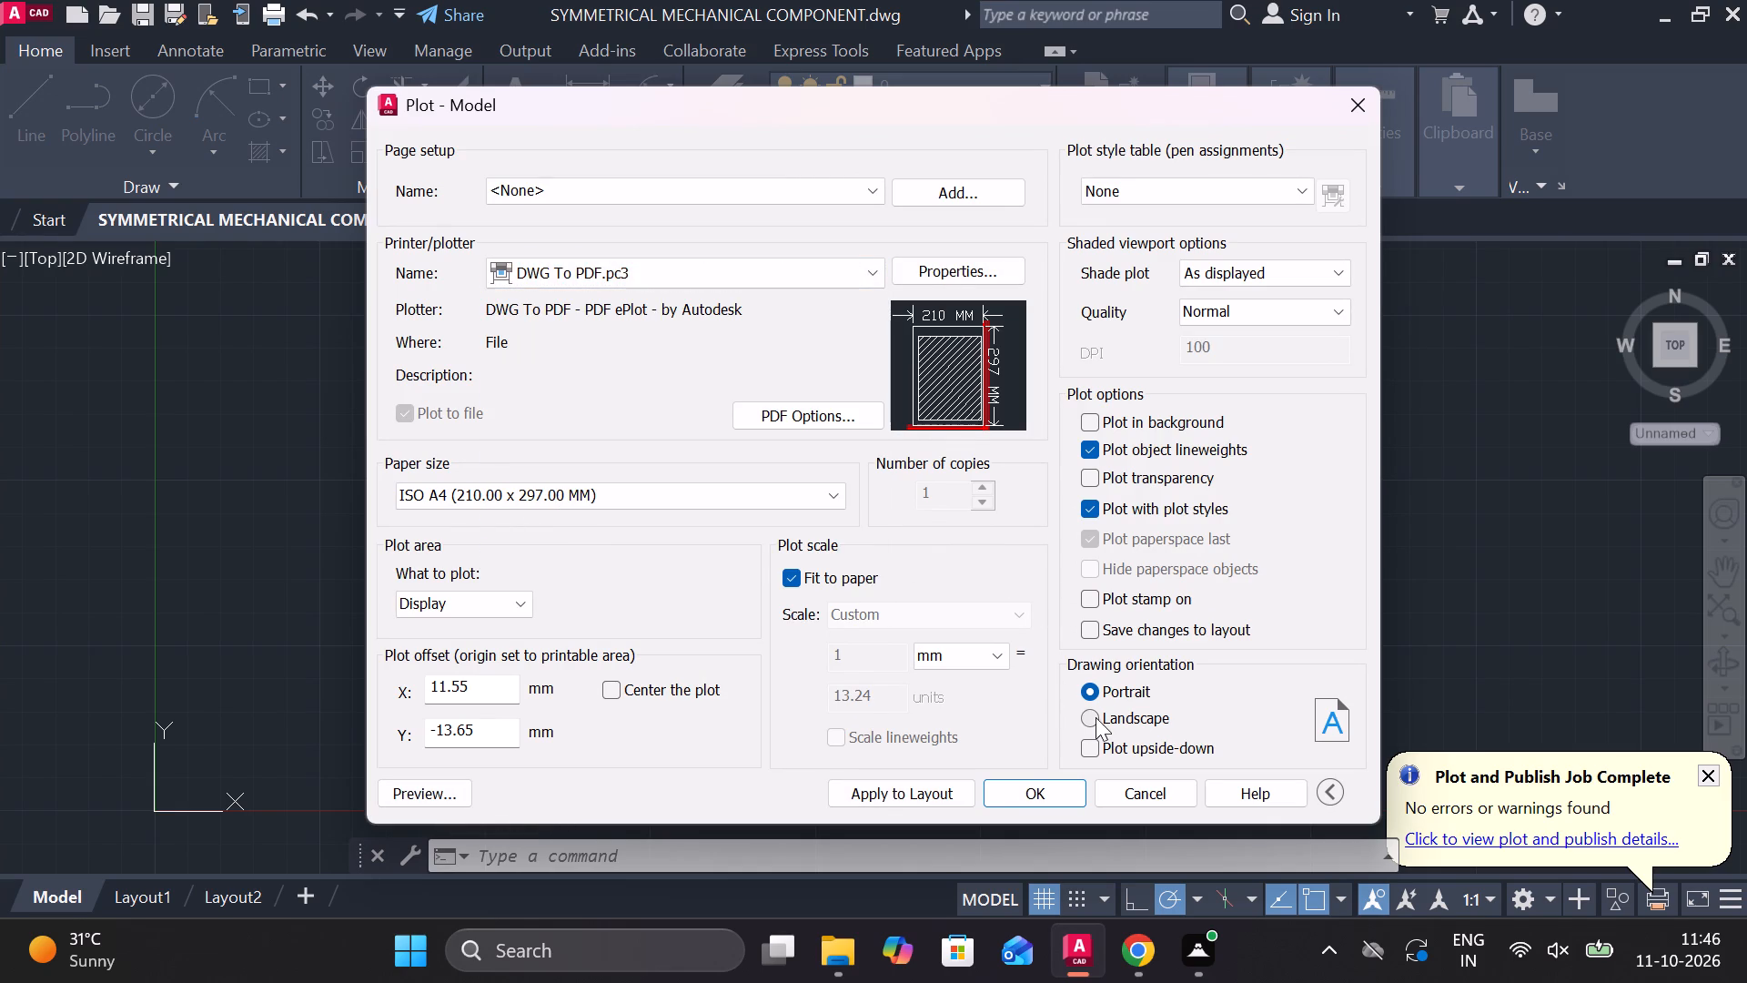
Set the plot area to a window enclosing the full rectangular border, from its lower-right corner to just outside its upper-left corner.
click(517, 603)
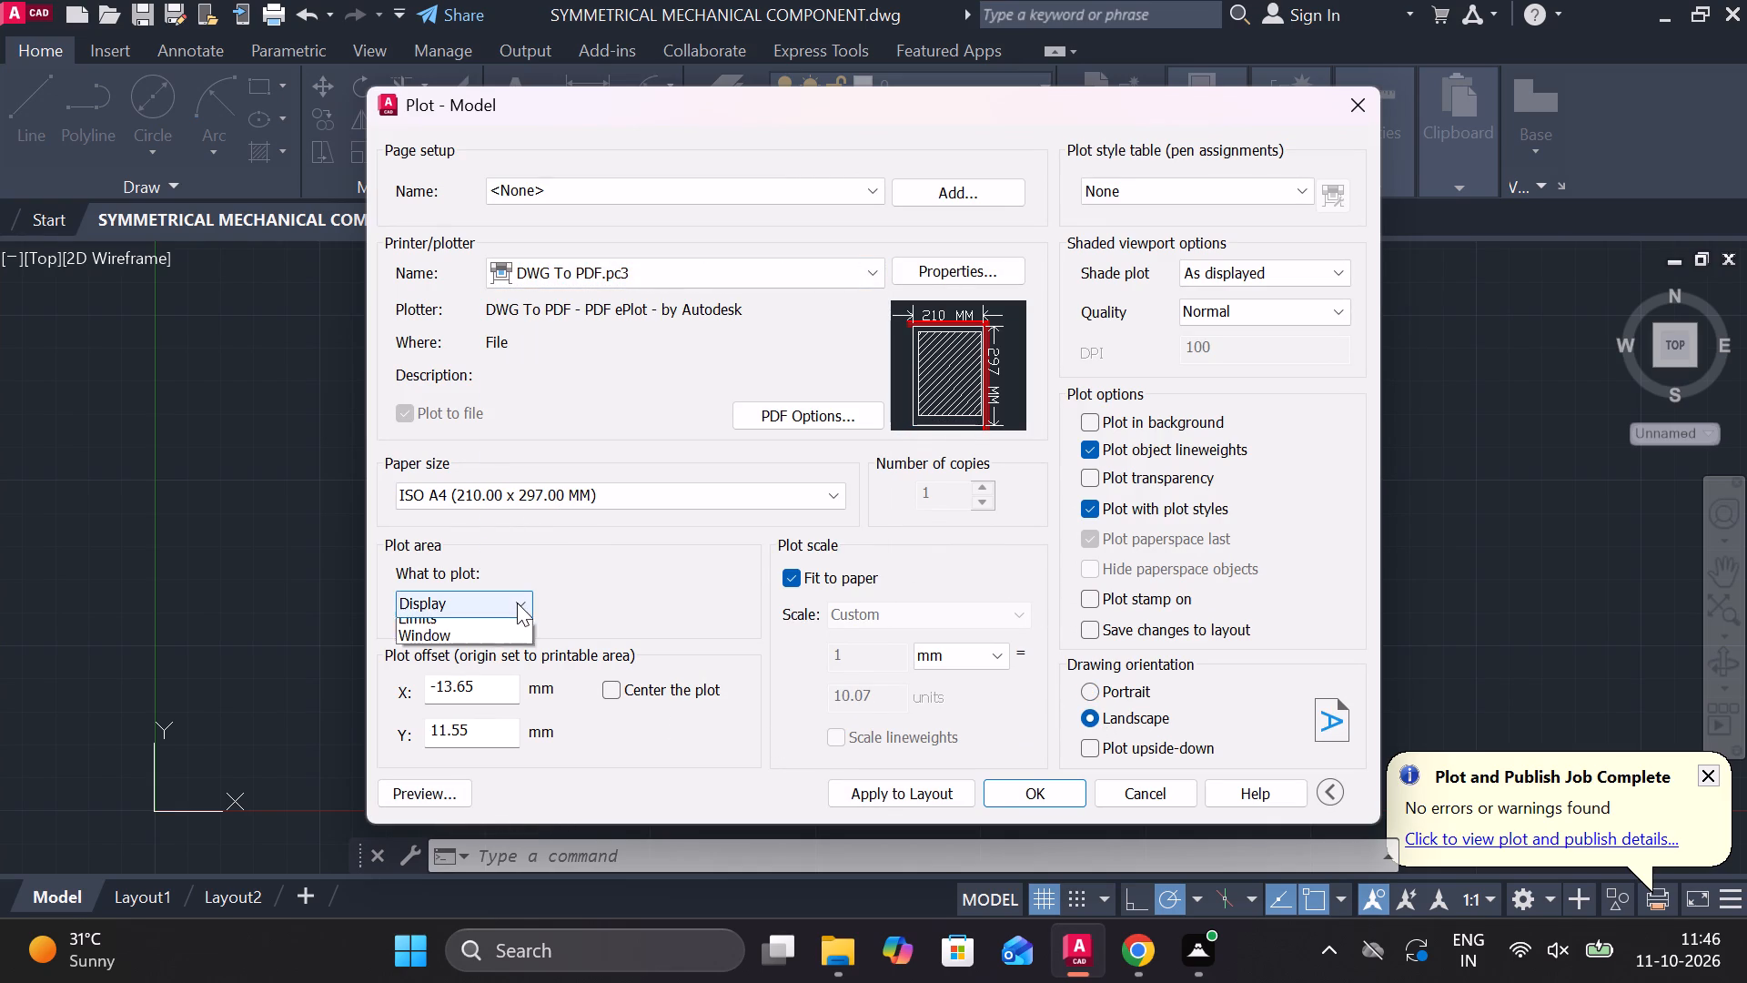
click(460, 673)
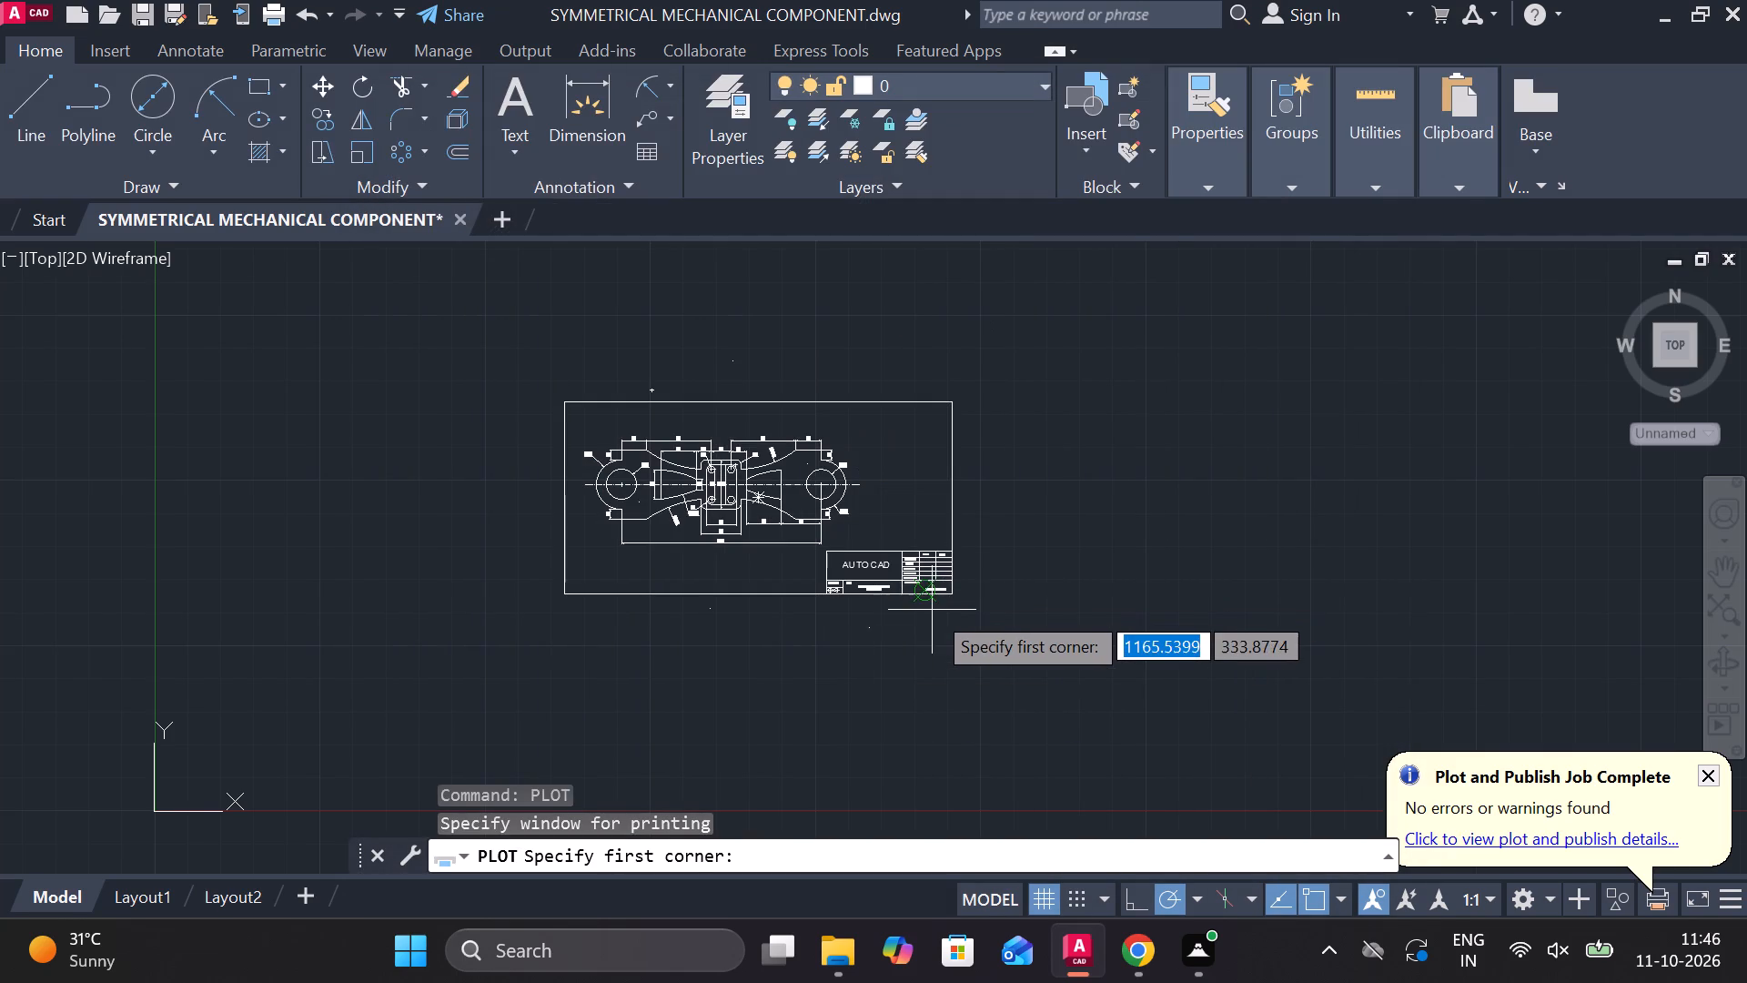
scroll(932, 609, up, 3)
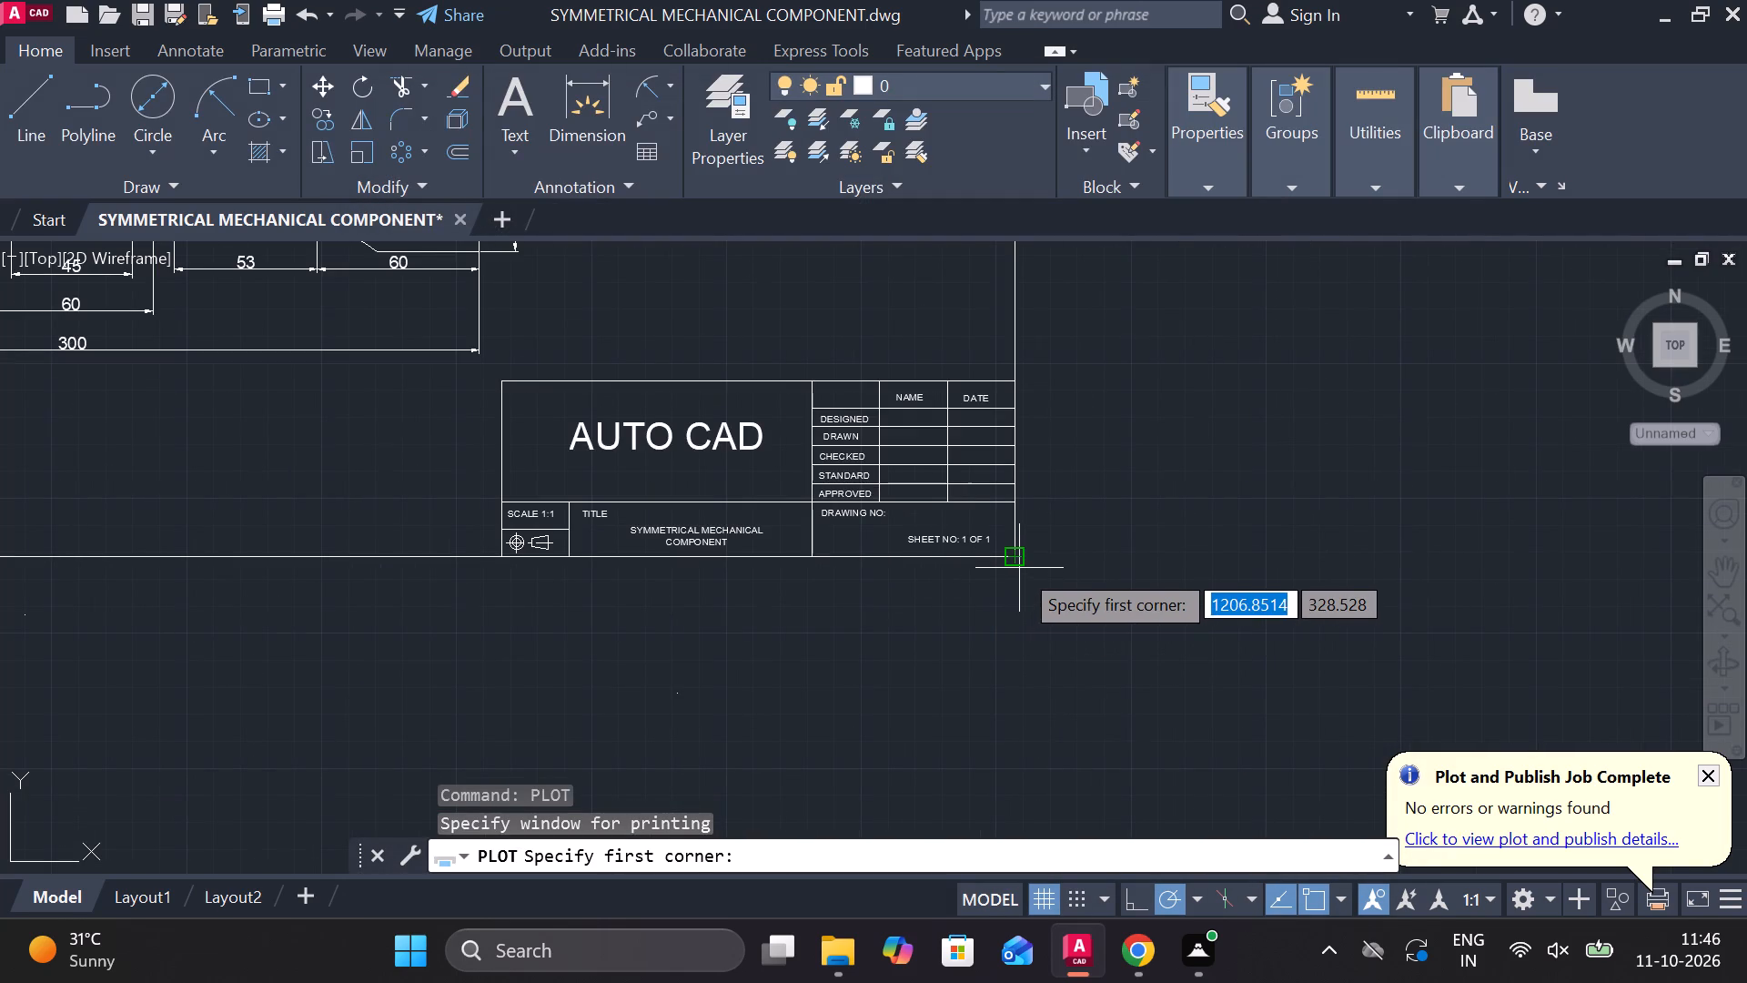
click(1019, 568)
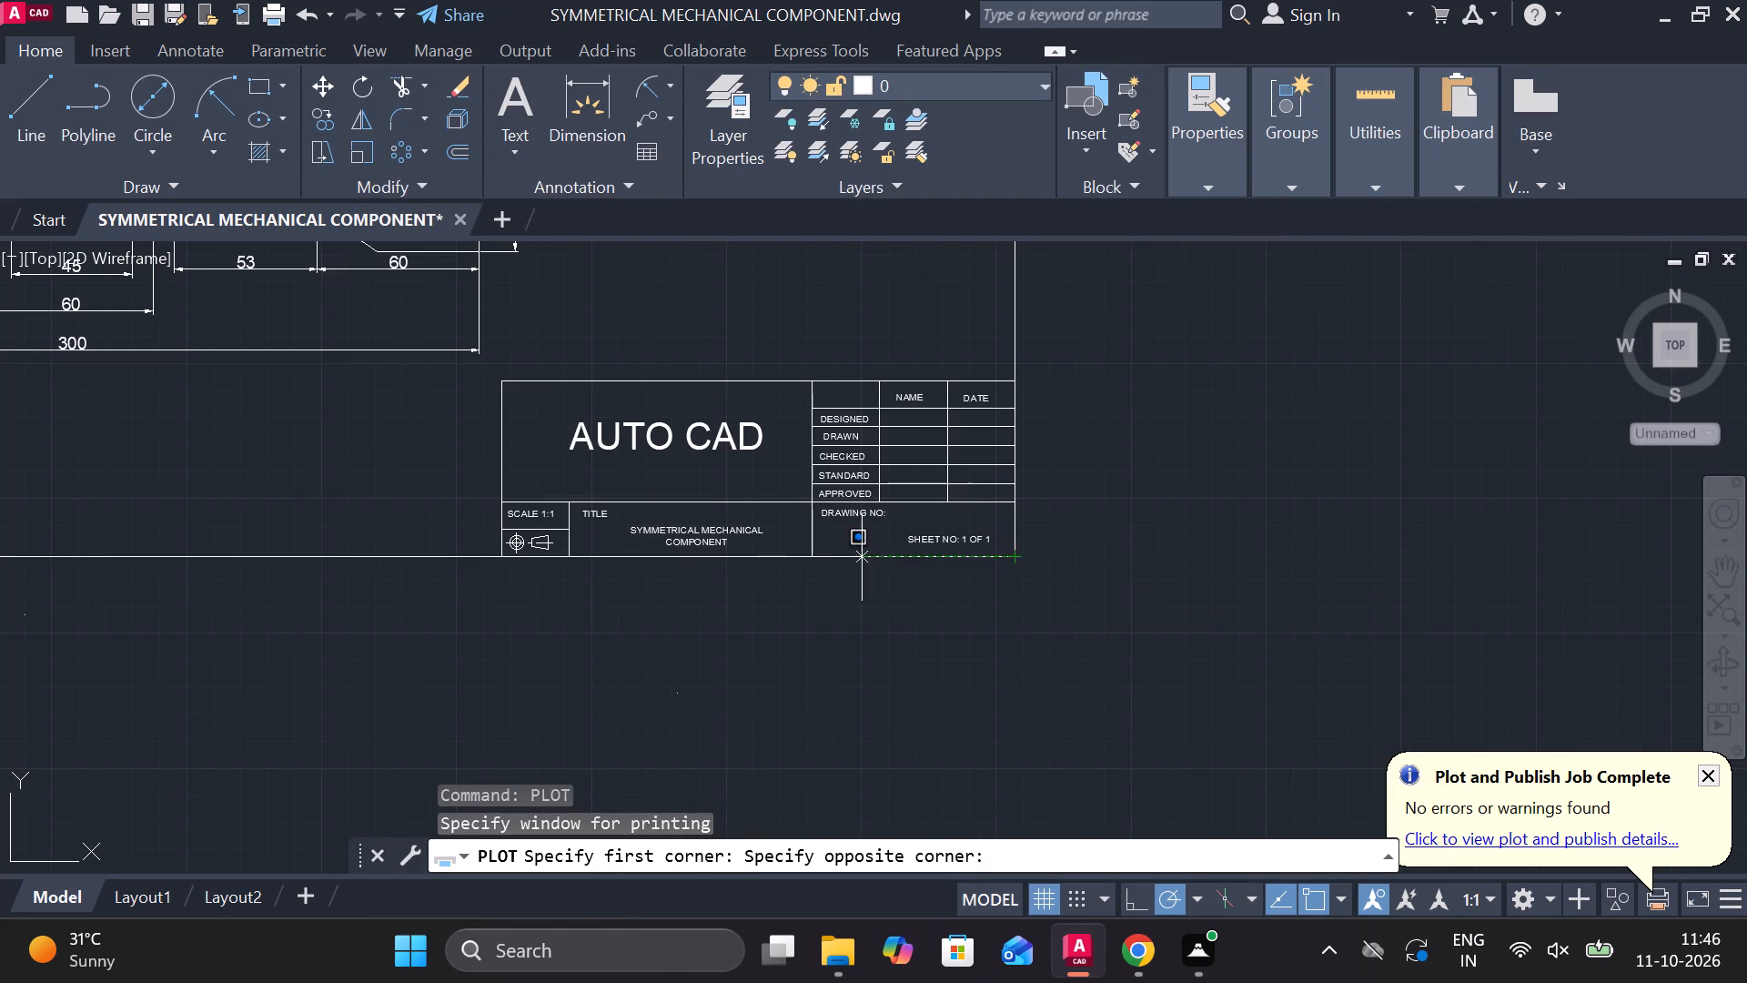
scroll(148, 509, down, 3)
middle_drag(170, 509, 638, 632)
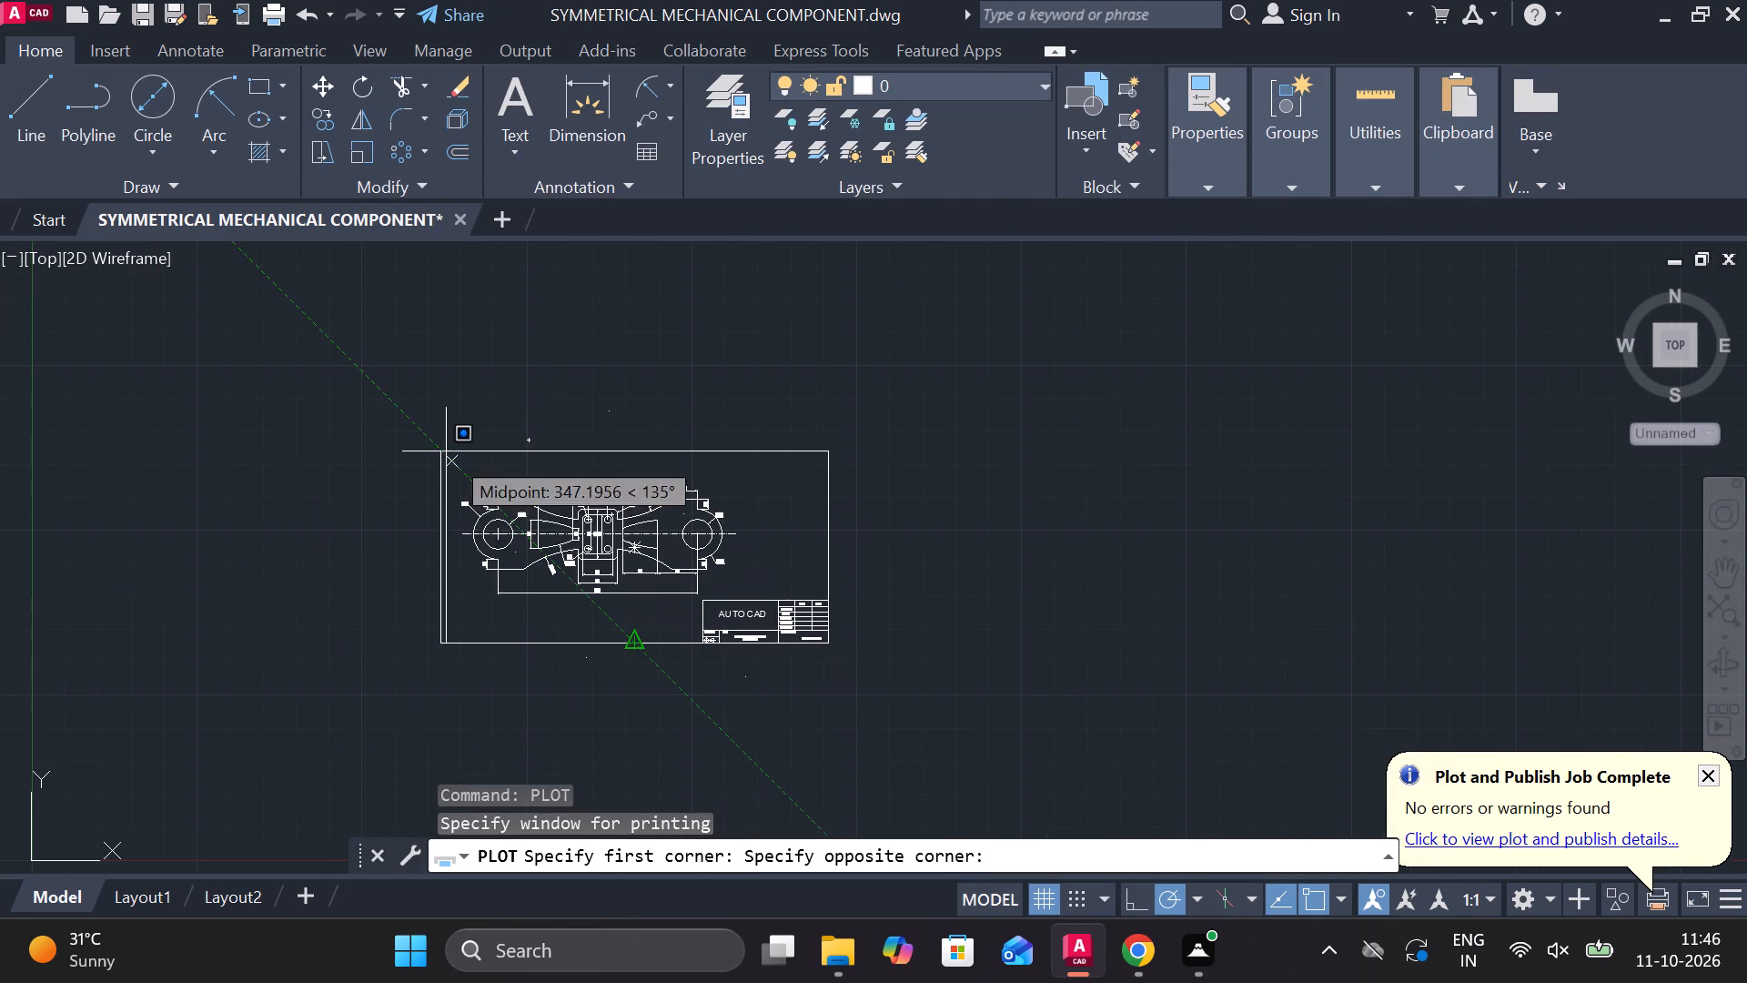
click(405, 423)
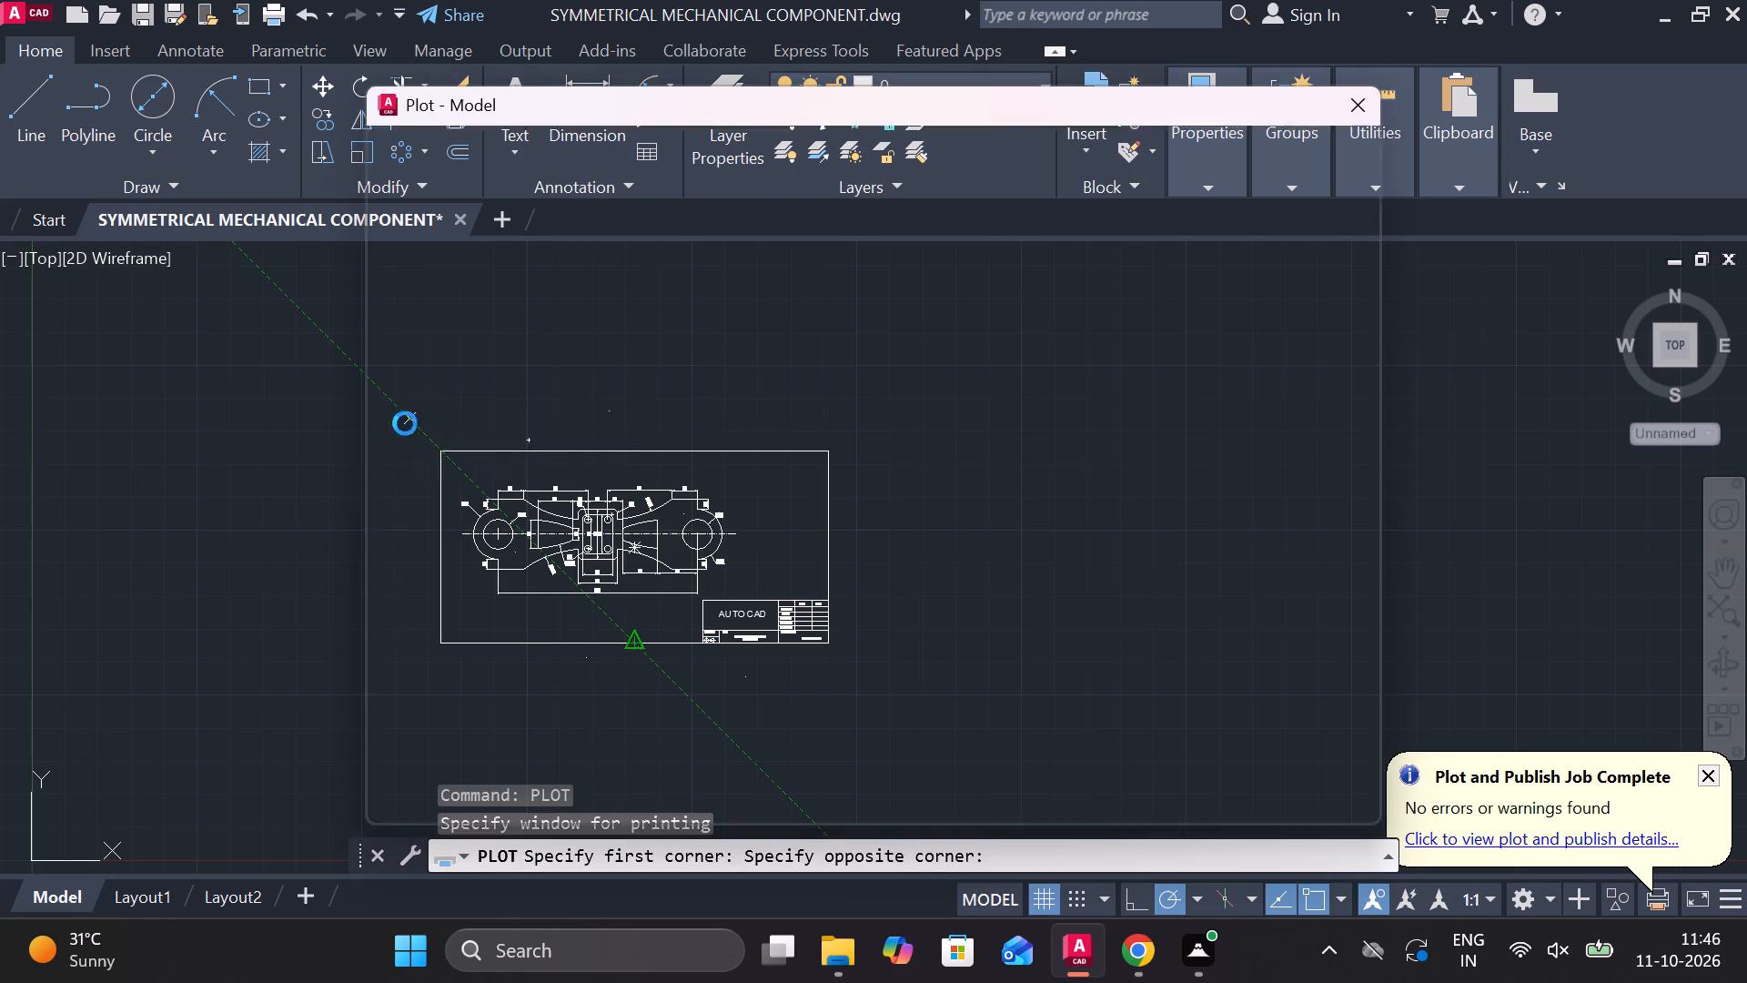
Plot the drawing to the Documents folder as SYMMETRICAL MECHANICAL COMPONENT-Model.pdf.
scroll(1092, 567, down, 3)
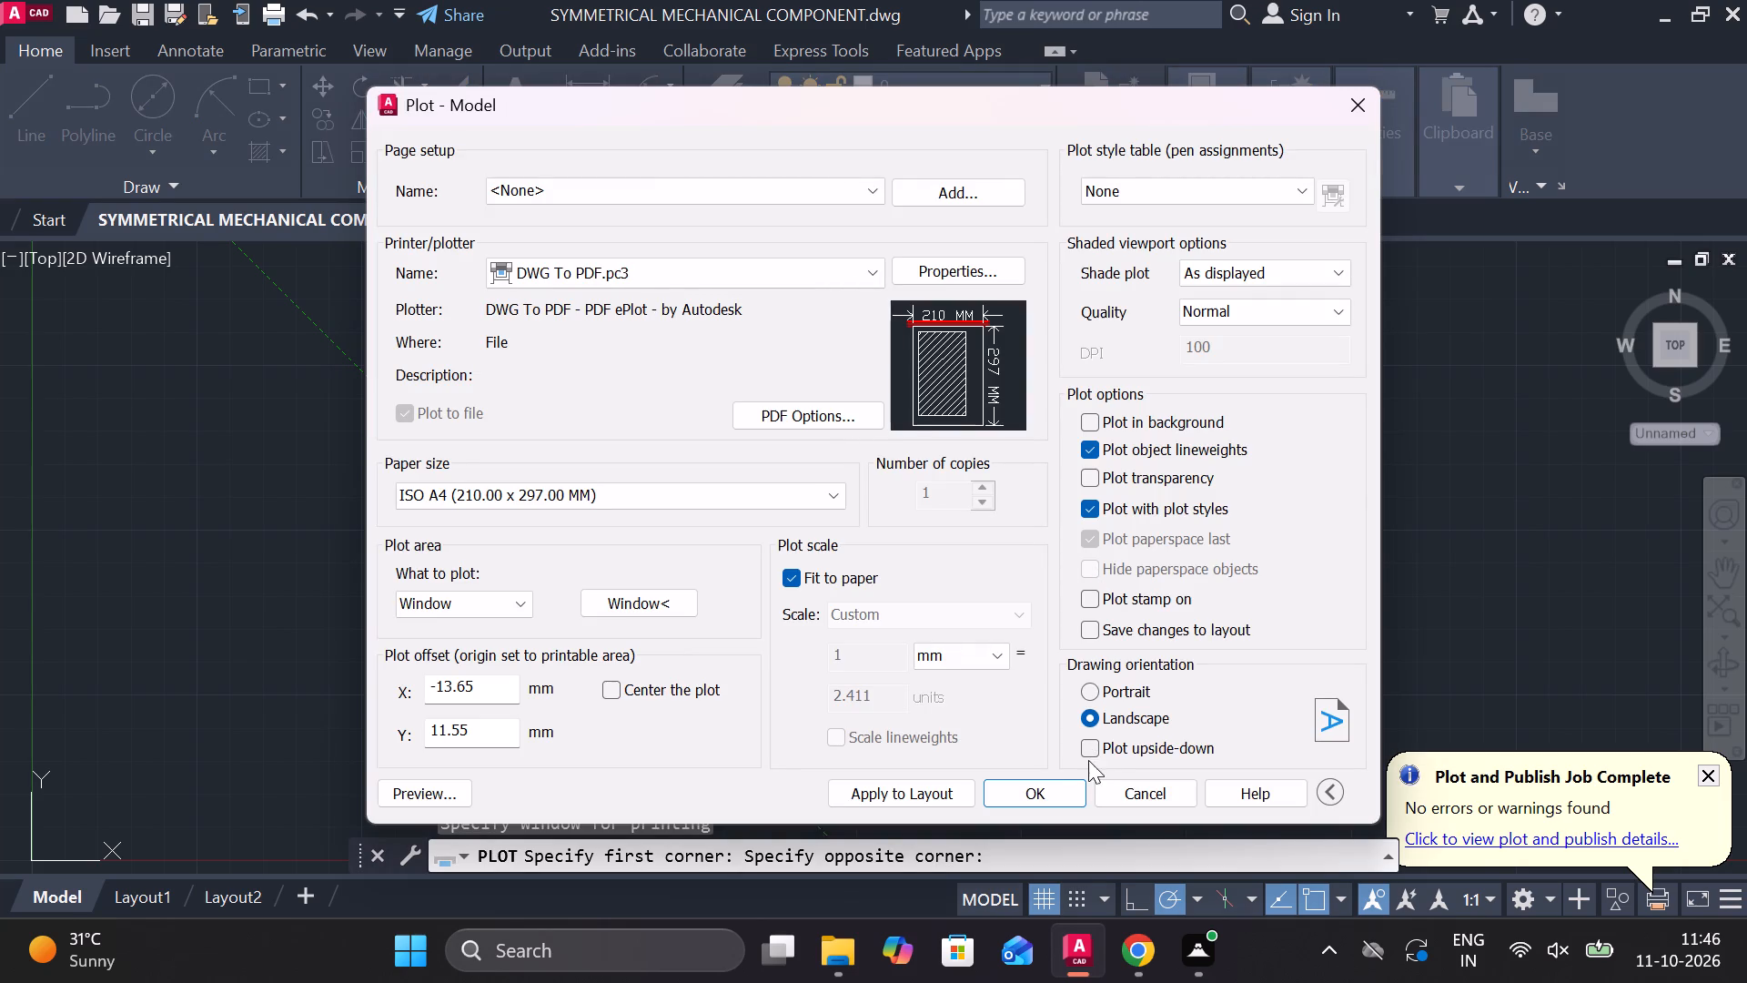
click(1045, 792)
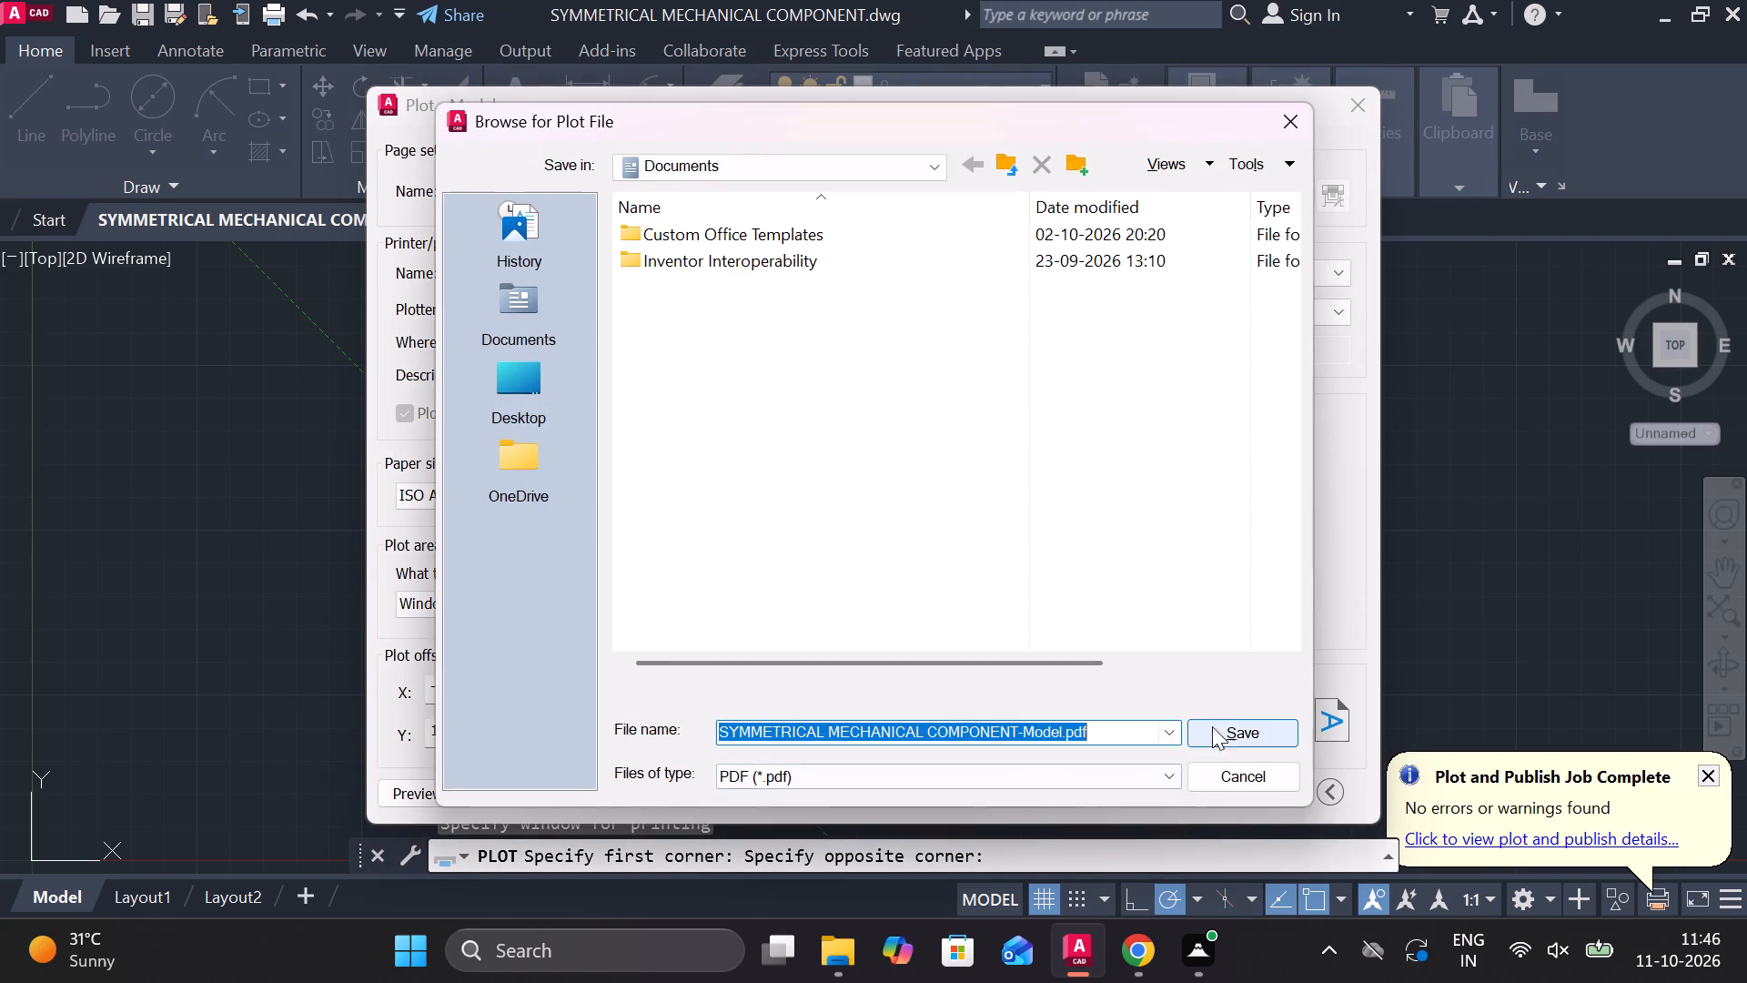
click(1252, 729)
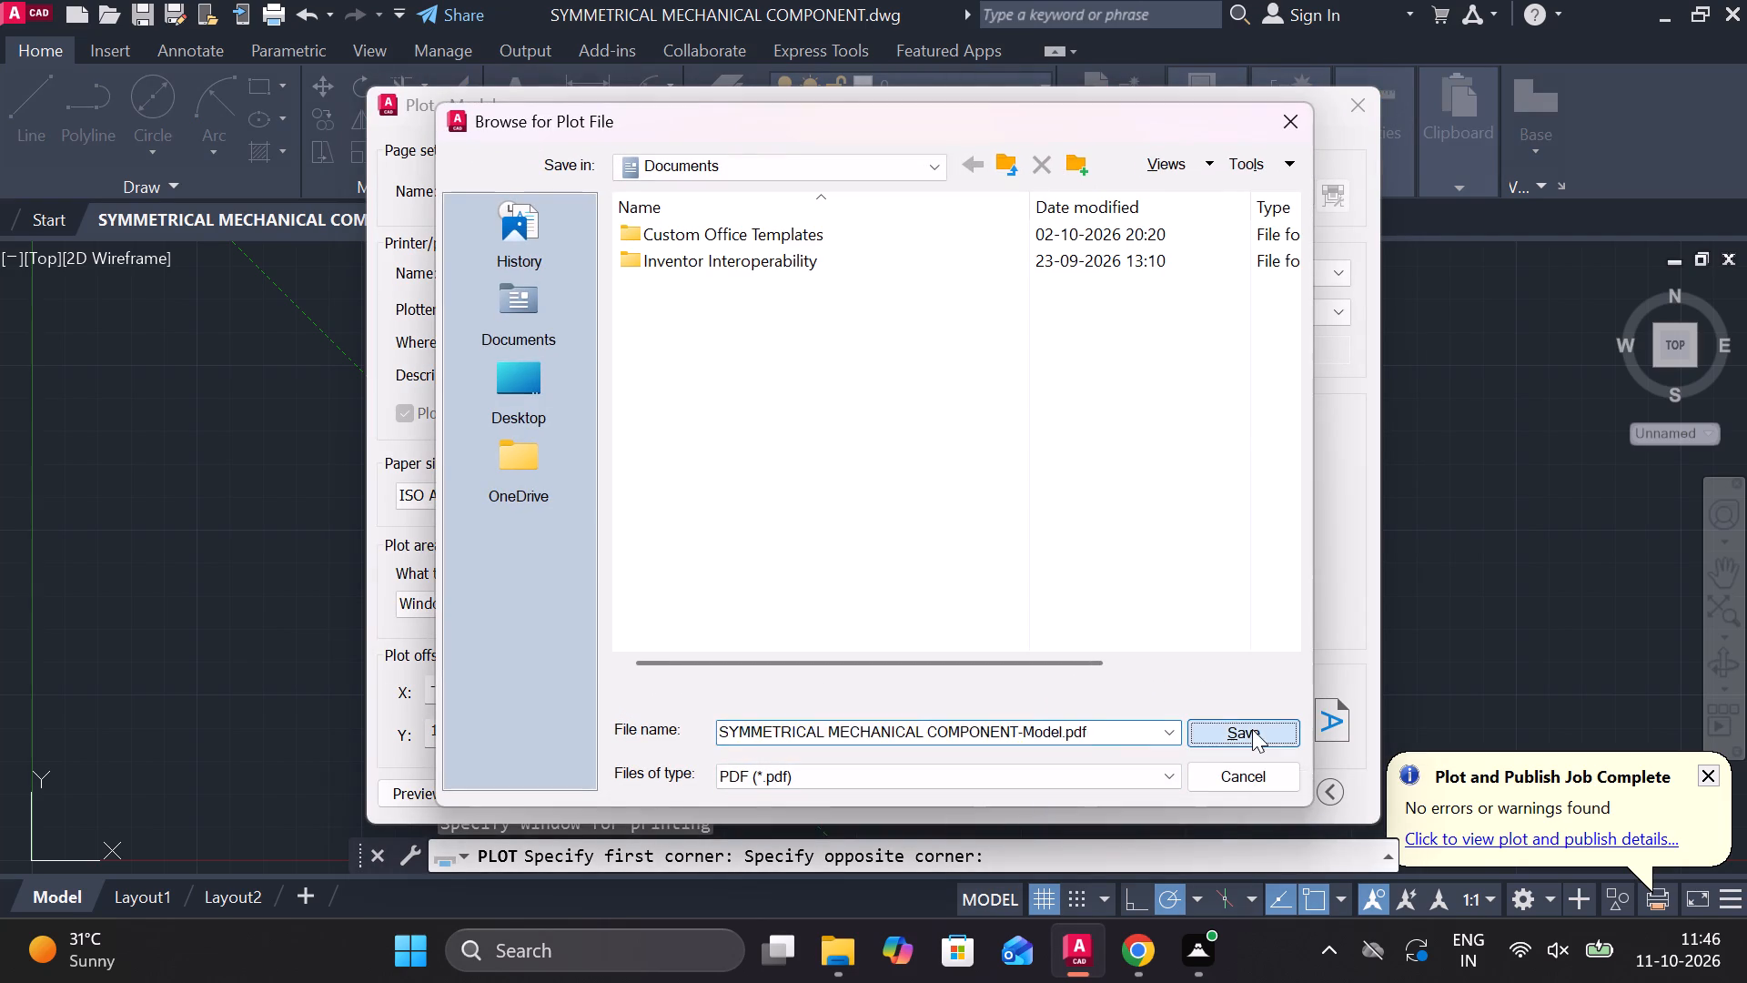